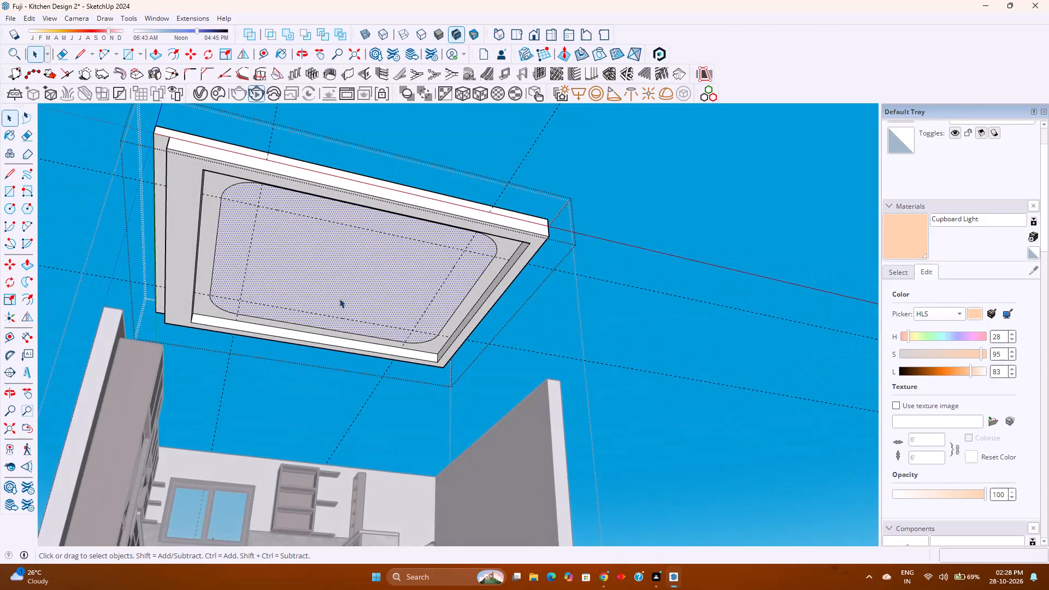
Offset the rounded inset outline on the recessed ceiling face inward by 2'.
scroll(339, 298, up, 5)
middle_drag(291, 280, 308, 235)
middle_click(308, 235)
scroll(308, 235, down, 1)
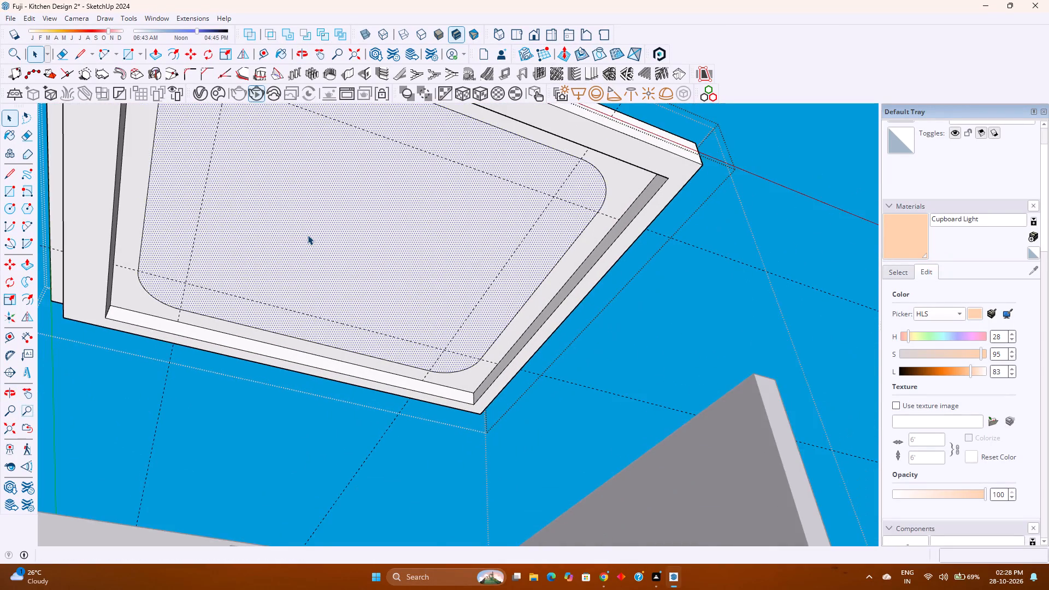
scroll(308, 235, down, 2)
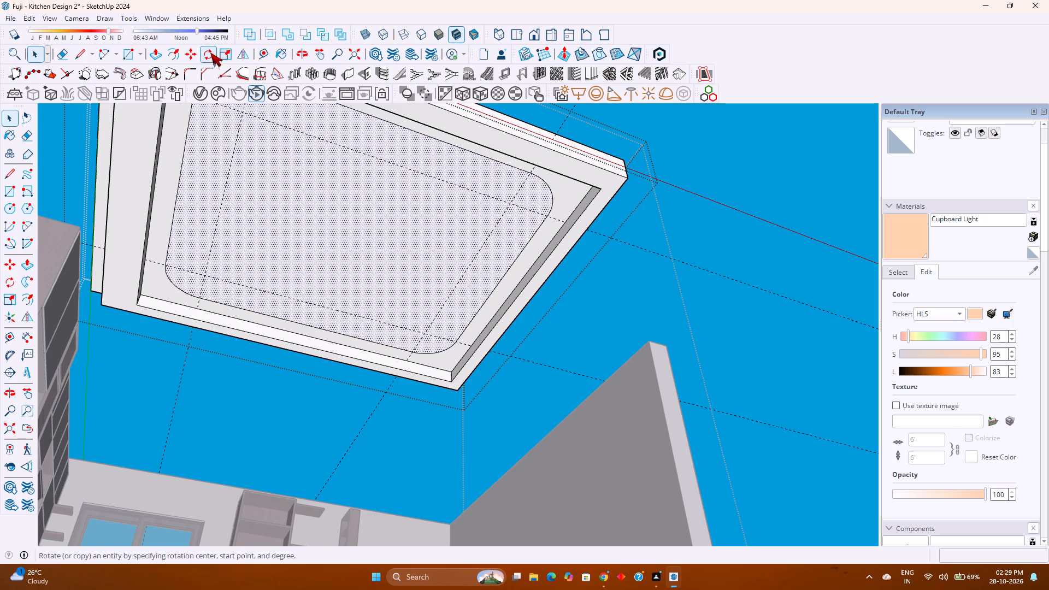
click(172, 56)
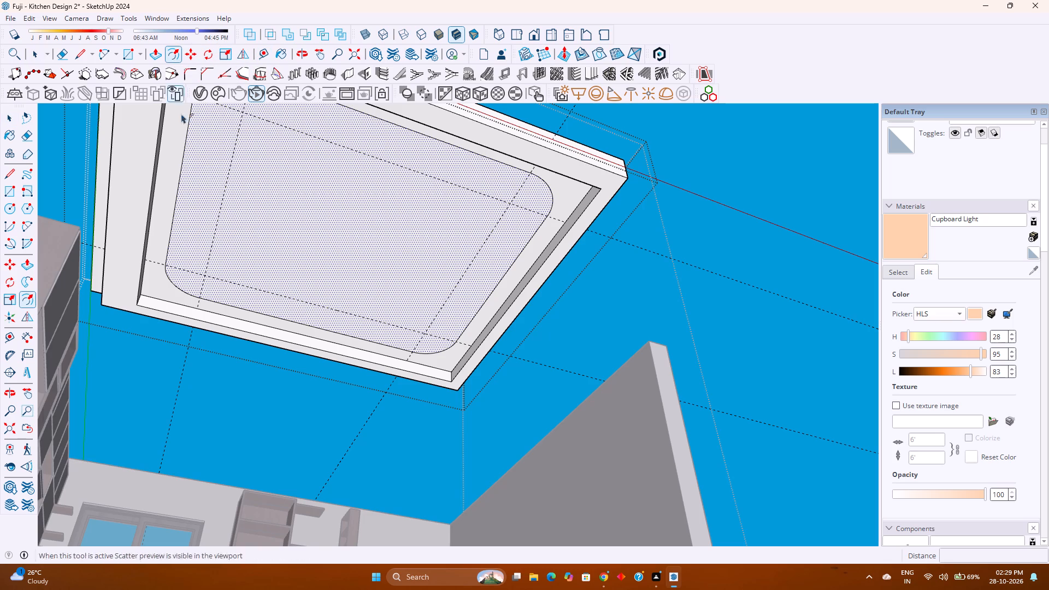
click(196, 169)
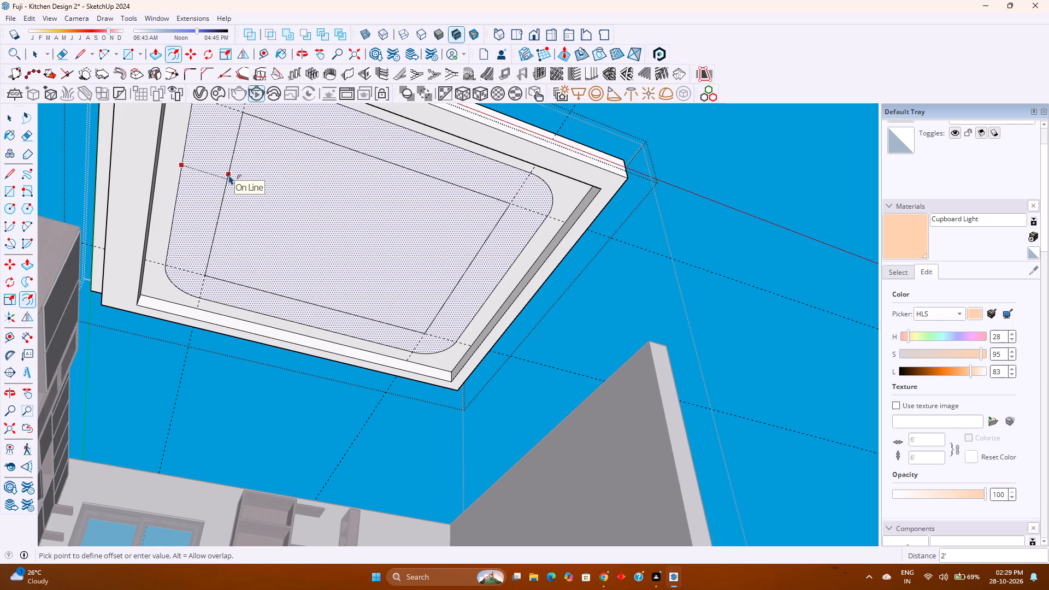
click(229, 175)
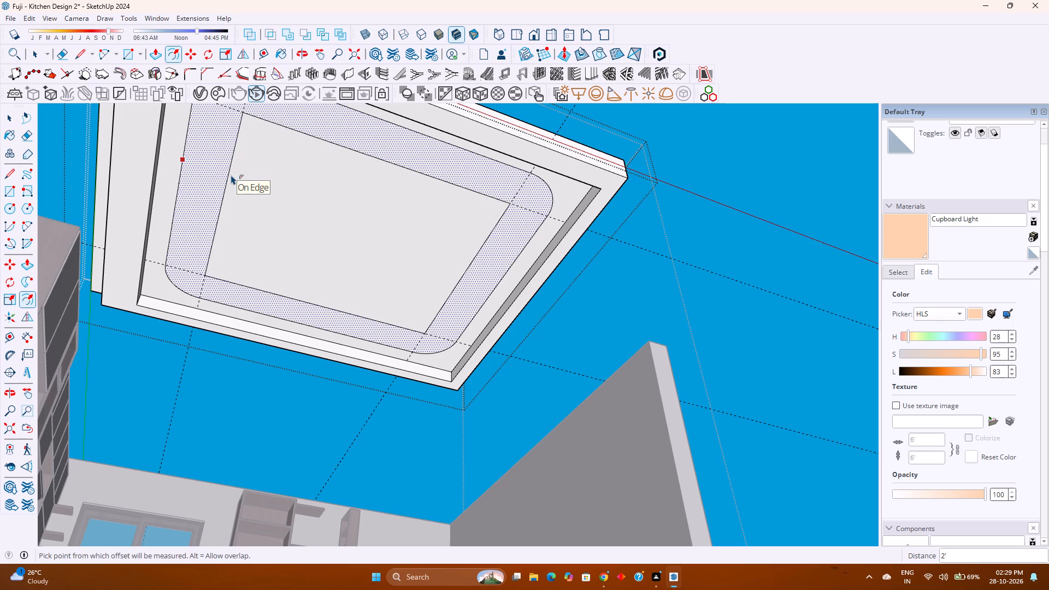
Add guides 1' inside the new inner rectangle's cabinet-side and window-wall-side edges.
middle_click(267, 194)
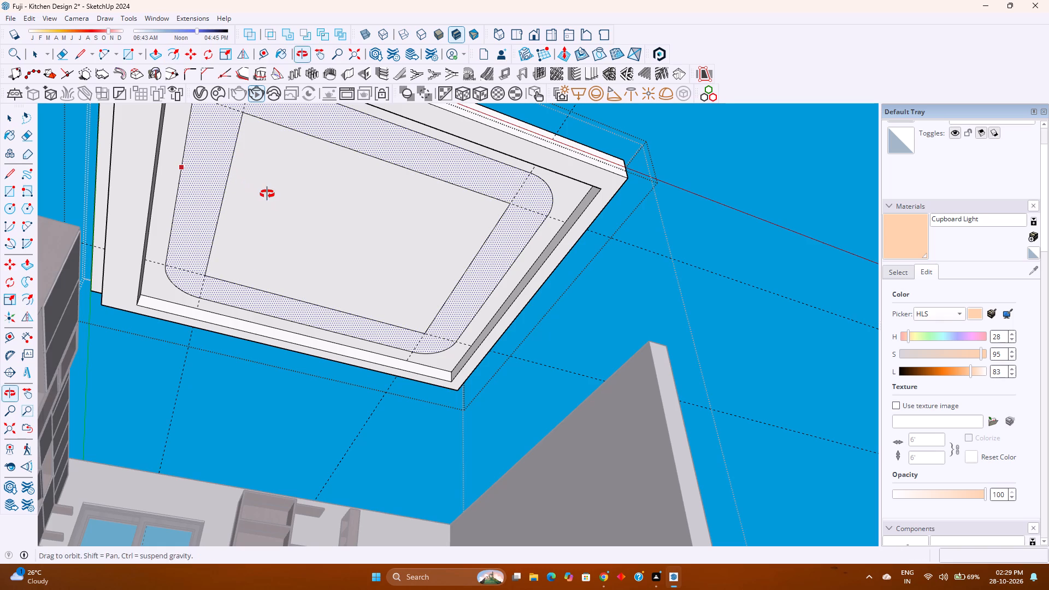
middle_drag(267, 194, 247, 258)
middle_click(247, 258)
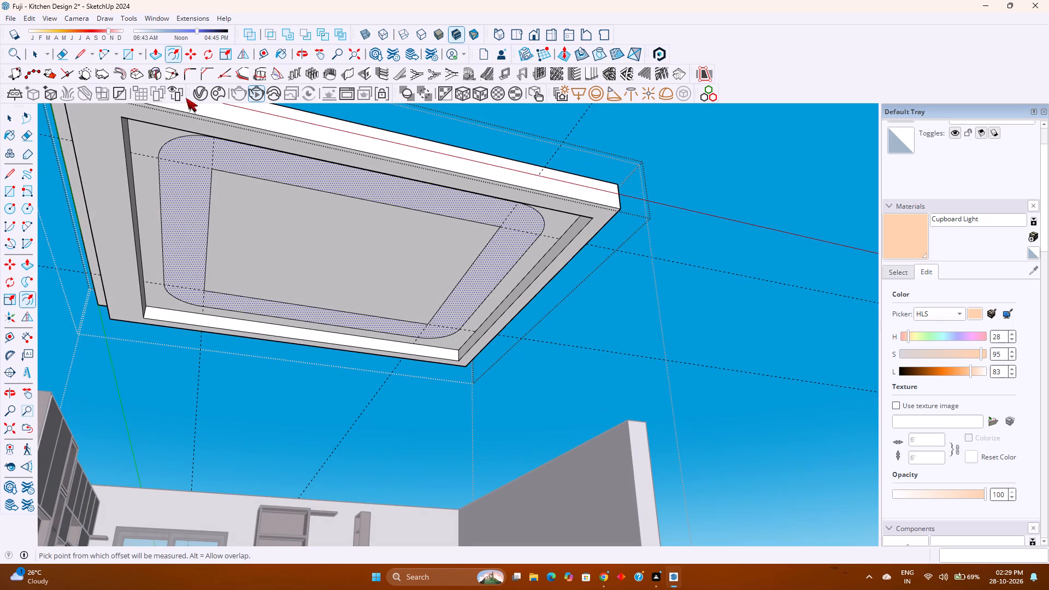
click(265, 58)
click(208, 233)
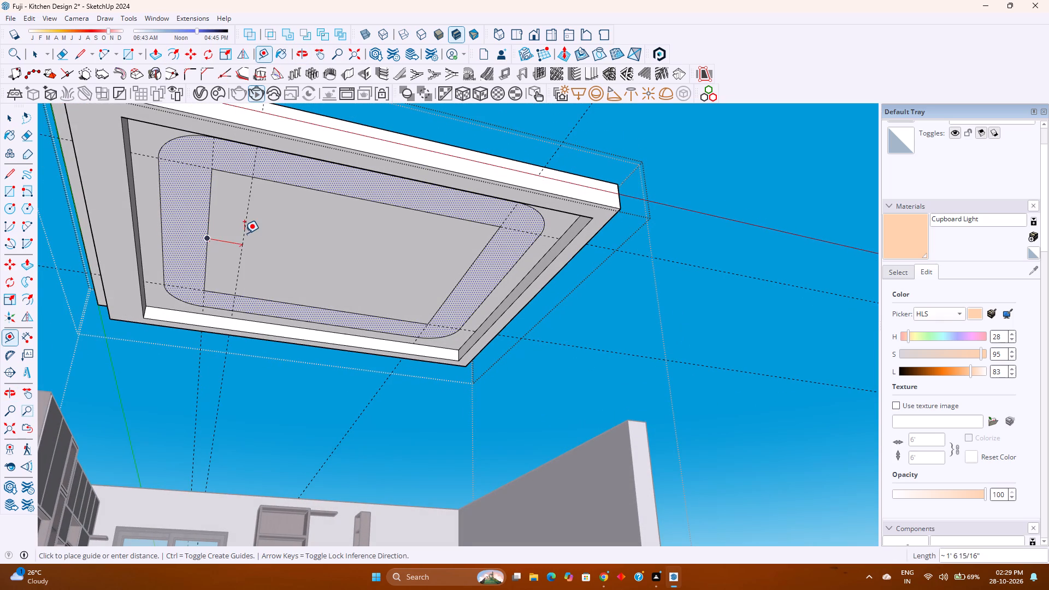
text(1')
key(Return)
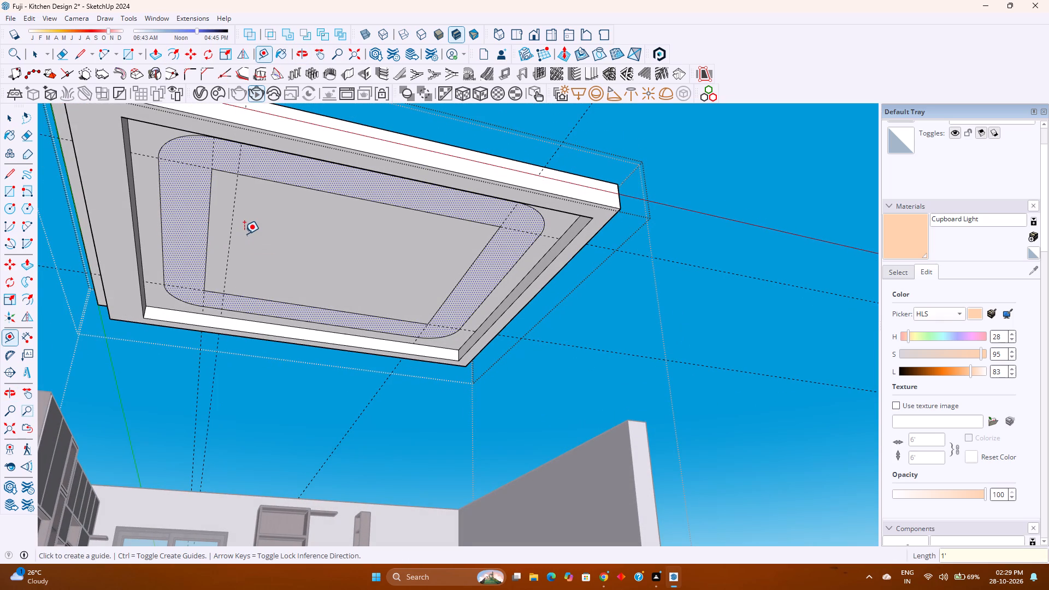
right_click(244, 234)
click(228, 294)
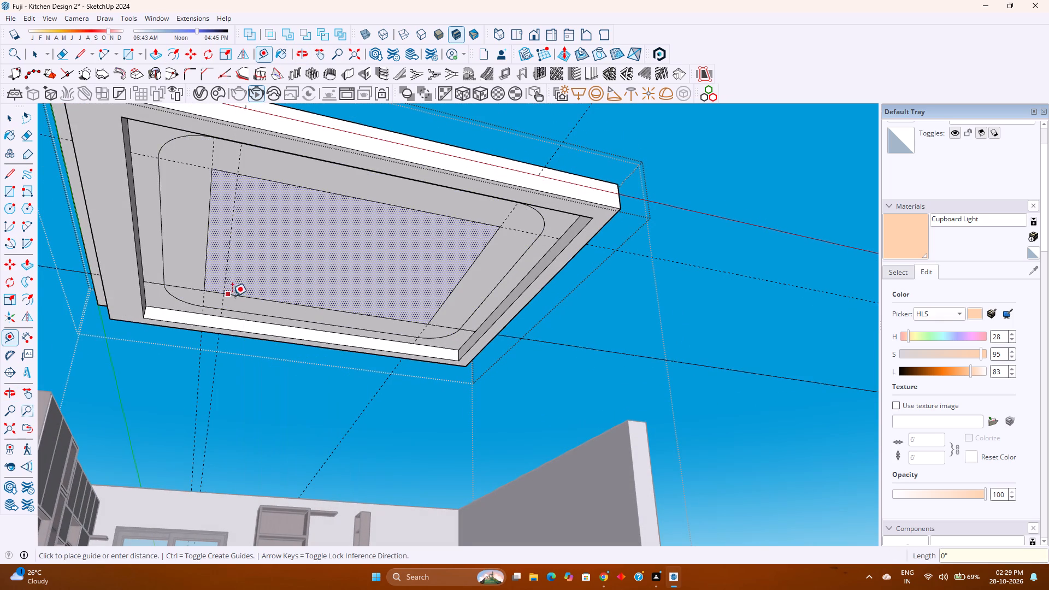
text(1')
key(Return)
Add guides 1' inside the inner rectangle's other two edges, opposite the cabinets and opposite the window wall.
middle_drag(284, 274, 288, 226)
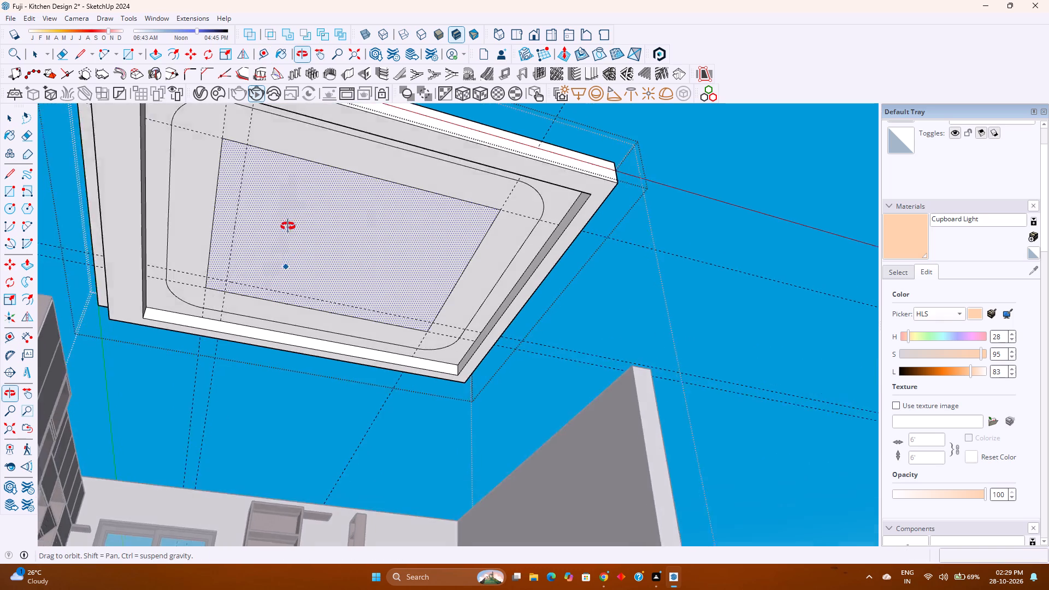
middle_drag(288, 226, 300, 202)
middle_click(300, 202)
click(480, 242)
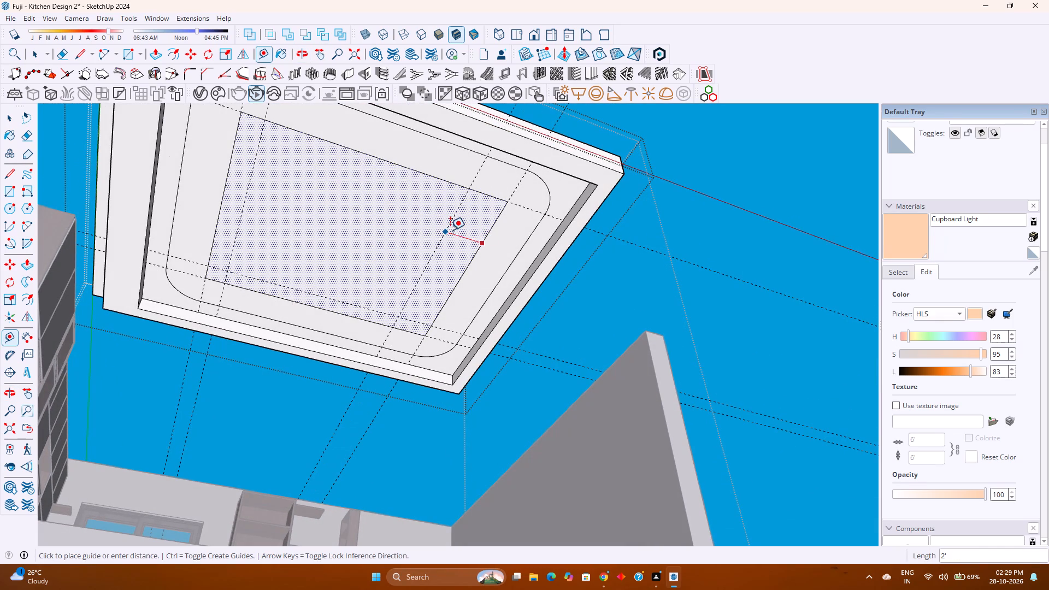
text(1')
key(Return)
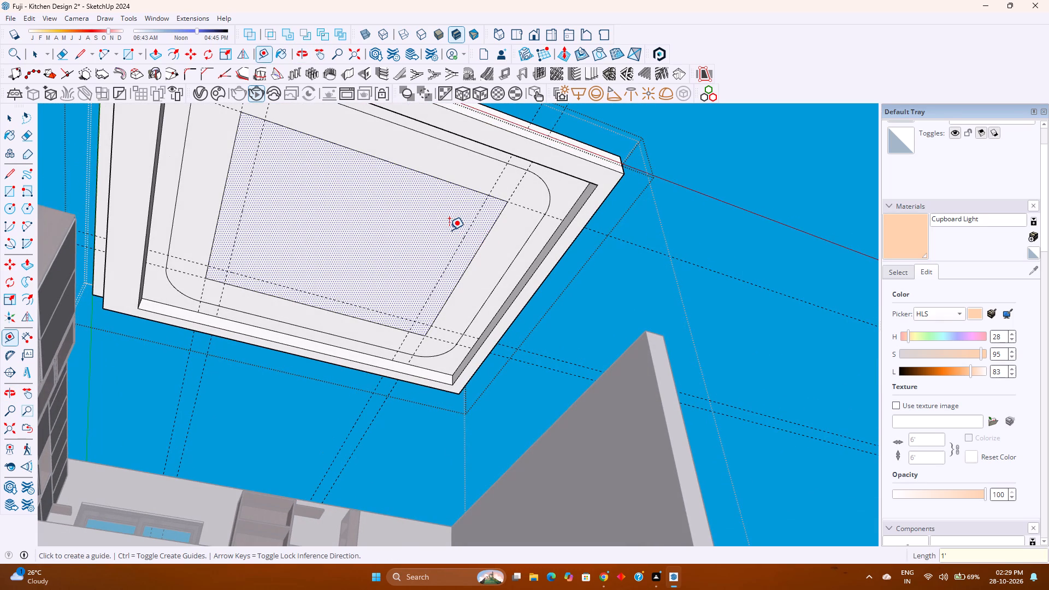
click(425, 172)
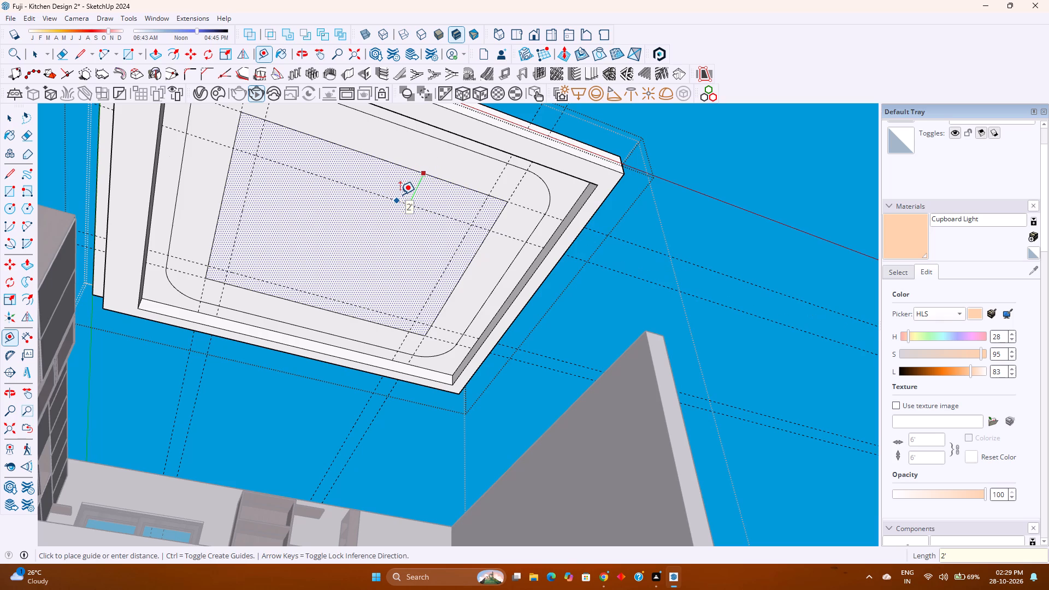
text(1')
key(Return)
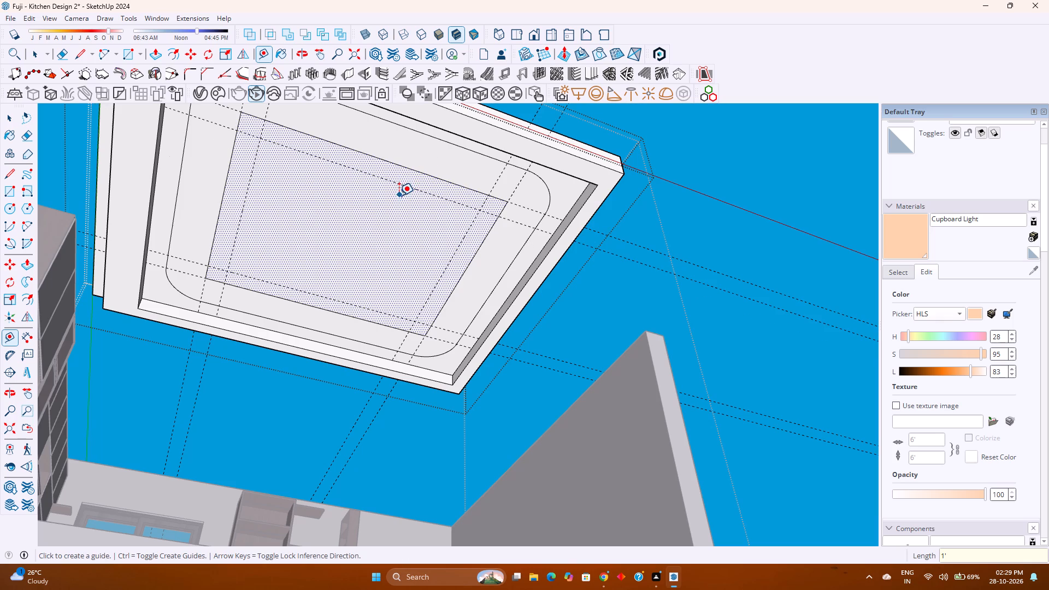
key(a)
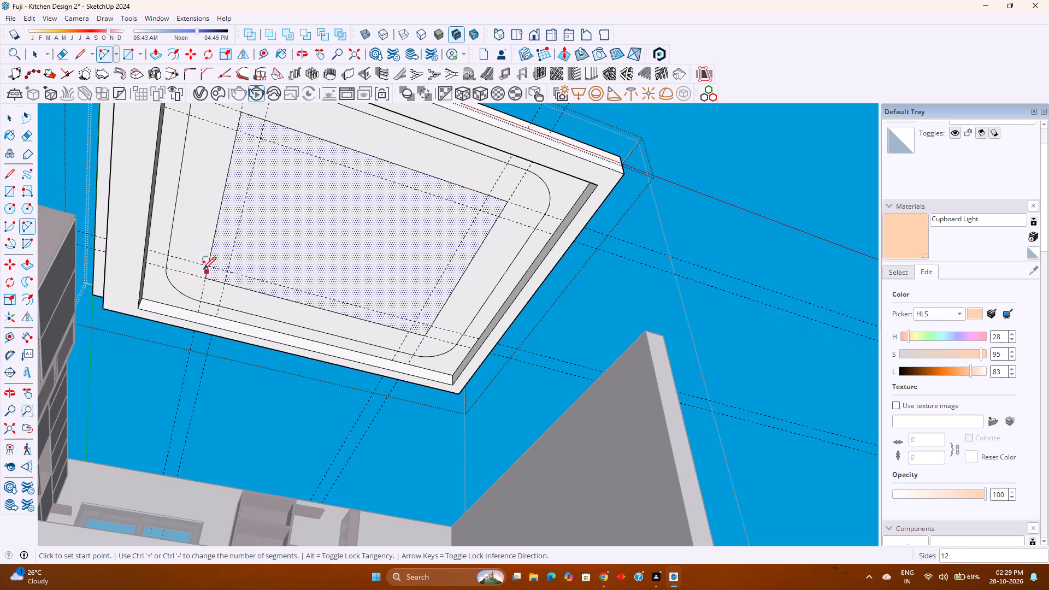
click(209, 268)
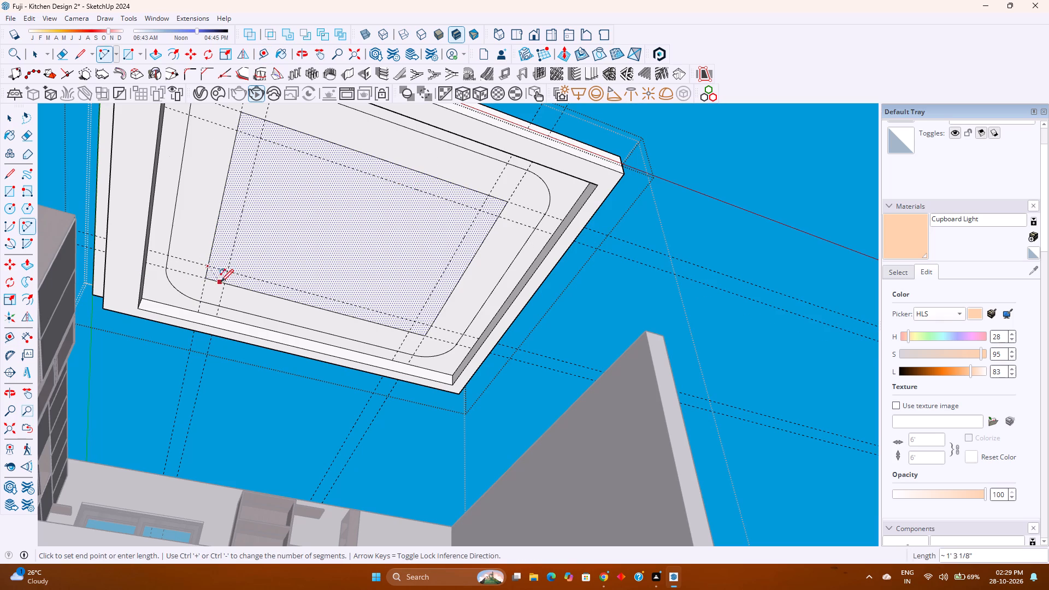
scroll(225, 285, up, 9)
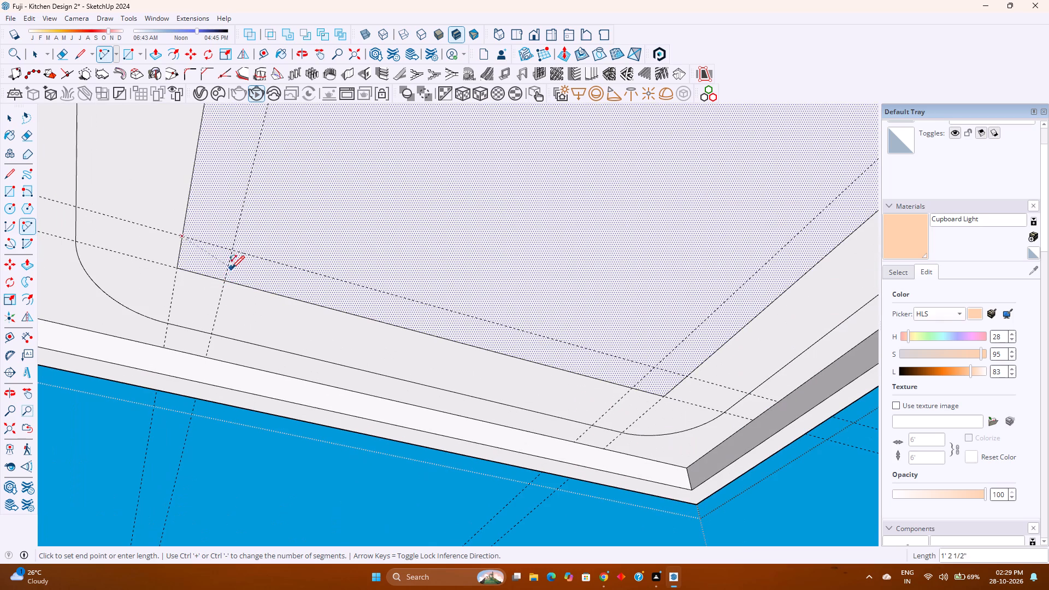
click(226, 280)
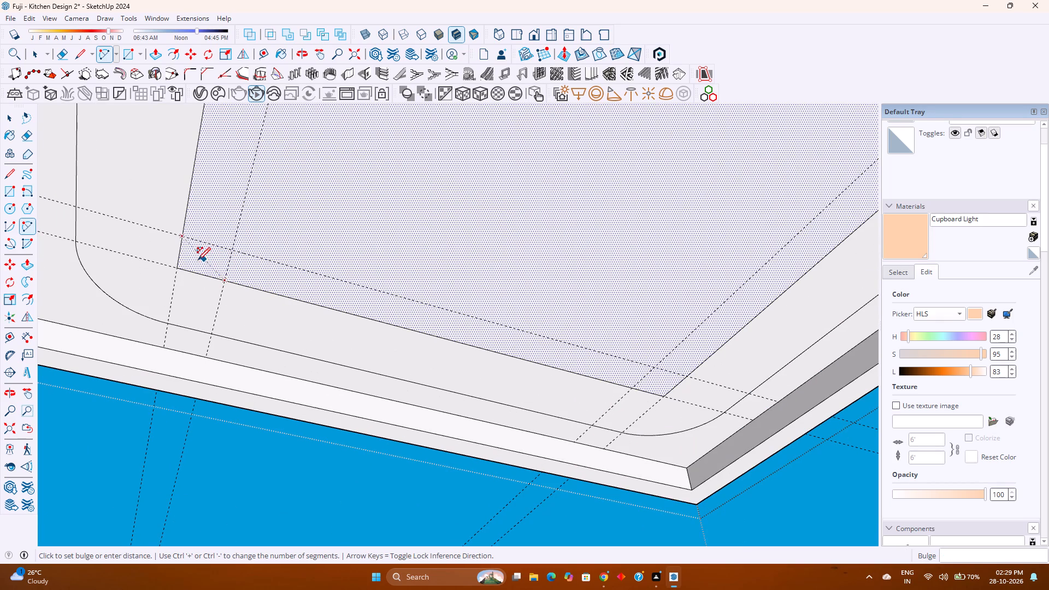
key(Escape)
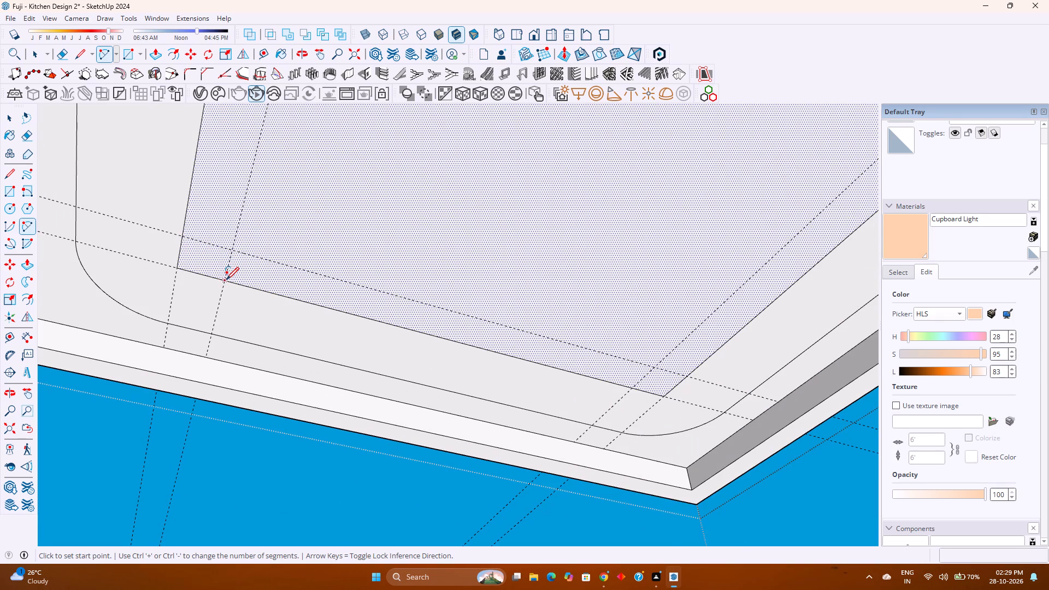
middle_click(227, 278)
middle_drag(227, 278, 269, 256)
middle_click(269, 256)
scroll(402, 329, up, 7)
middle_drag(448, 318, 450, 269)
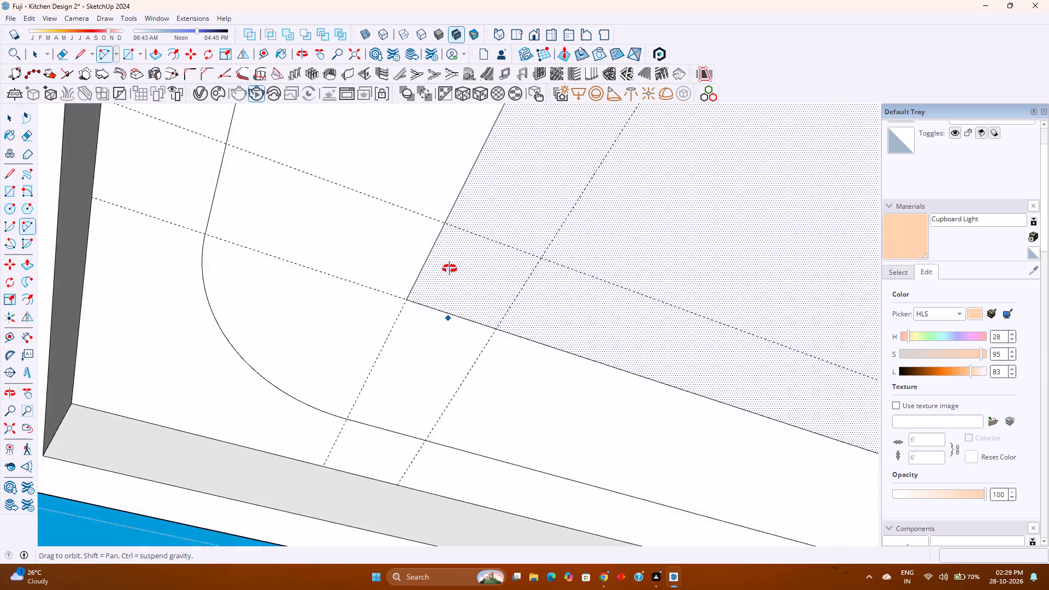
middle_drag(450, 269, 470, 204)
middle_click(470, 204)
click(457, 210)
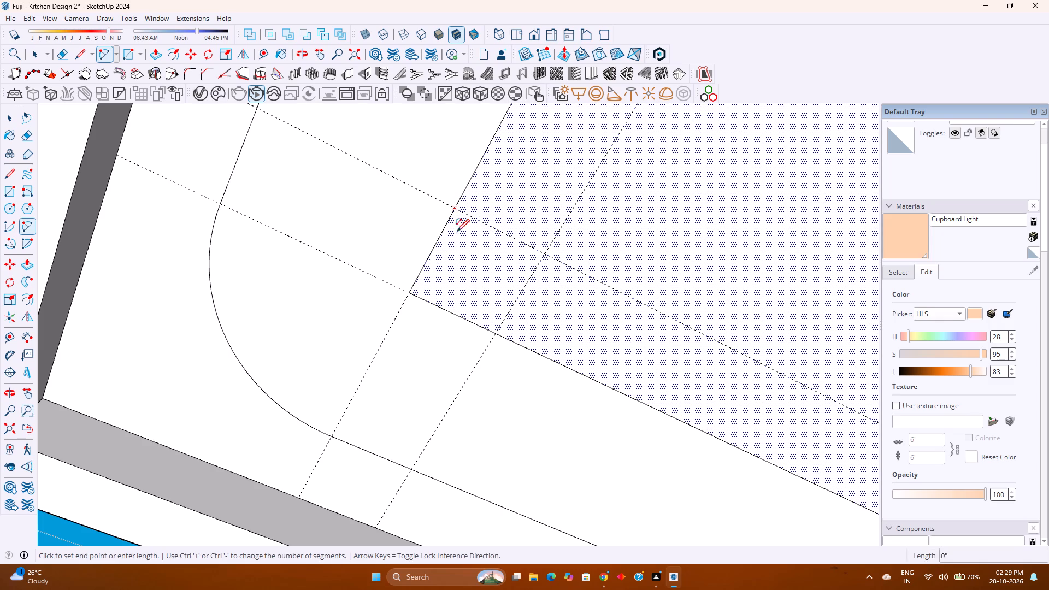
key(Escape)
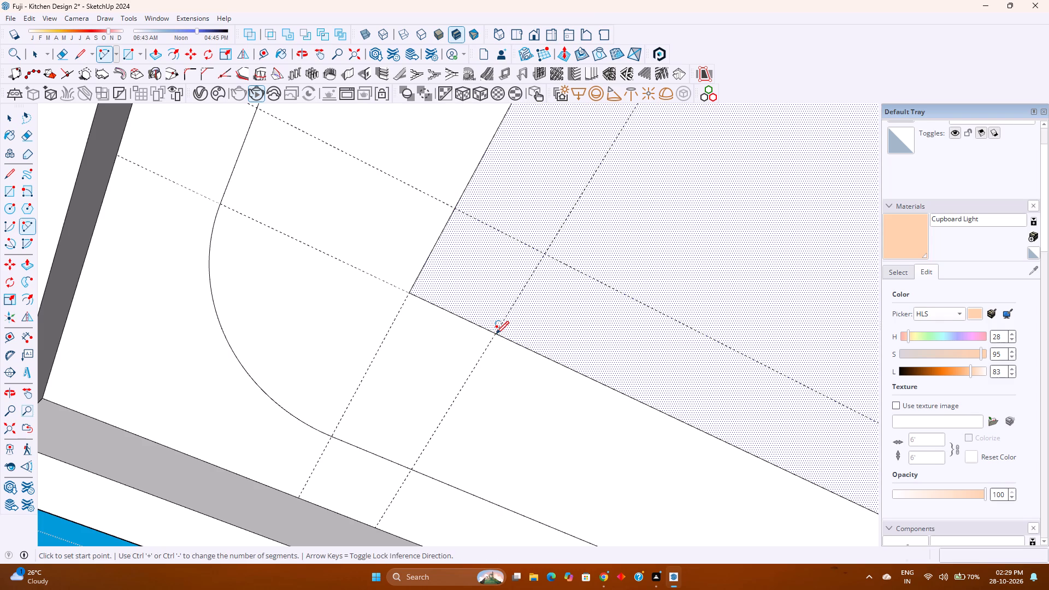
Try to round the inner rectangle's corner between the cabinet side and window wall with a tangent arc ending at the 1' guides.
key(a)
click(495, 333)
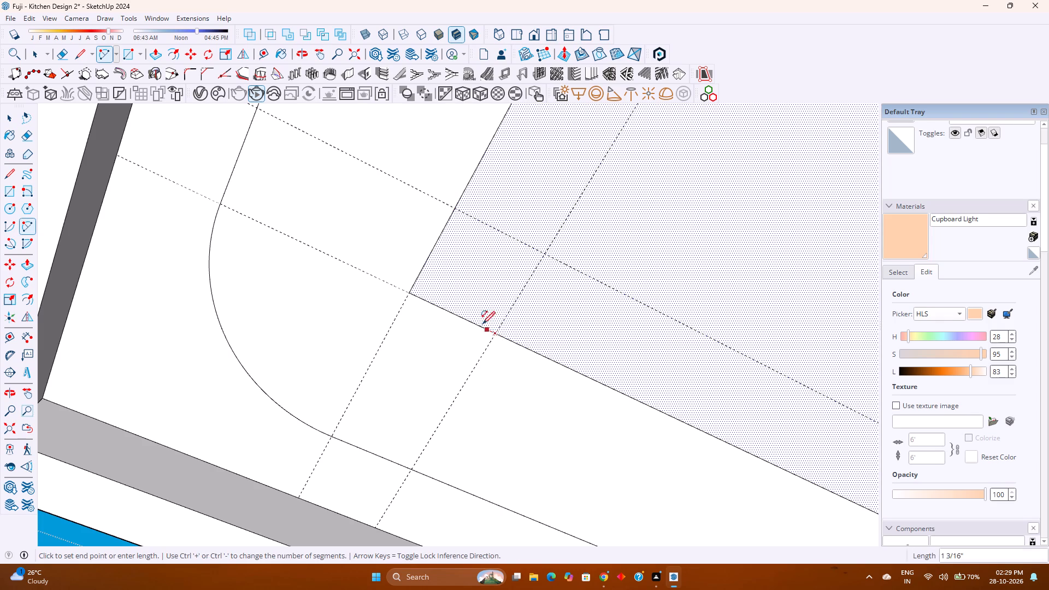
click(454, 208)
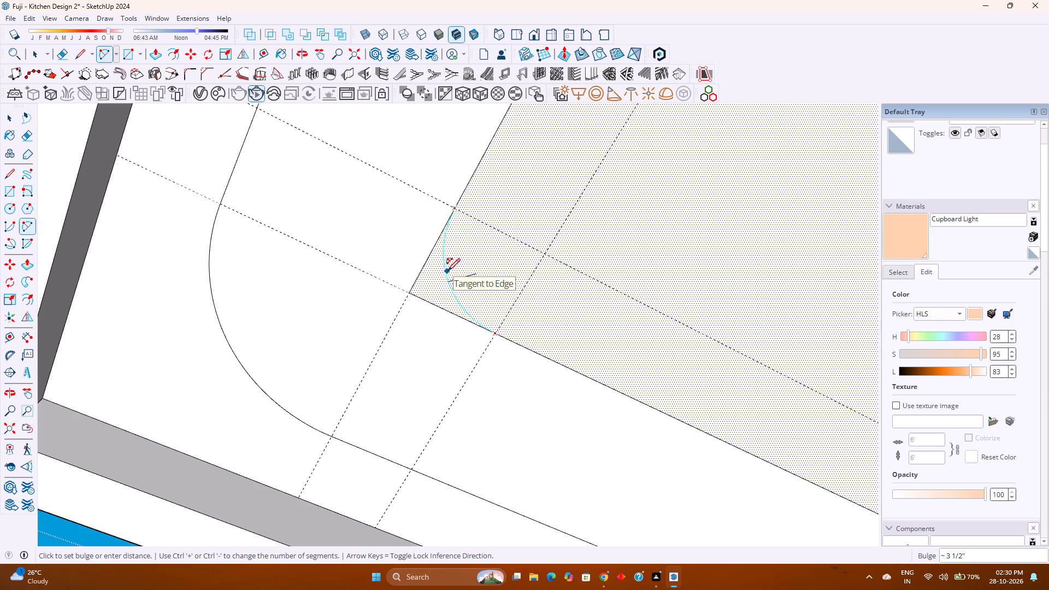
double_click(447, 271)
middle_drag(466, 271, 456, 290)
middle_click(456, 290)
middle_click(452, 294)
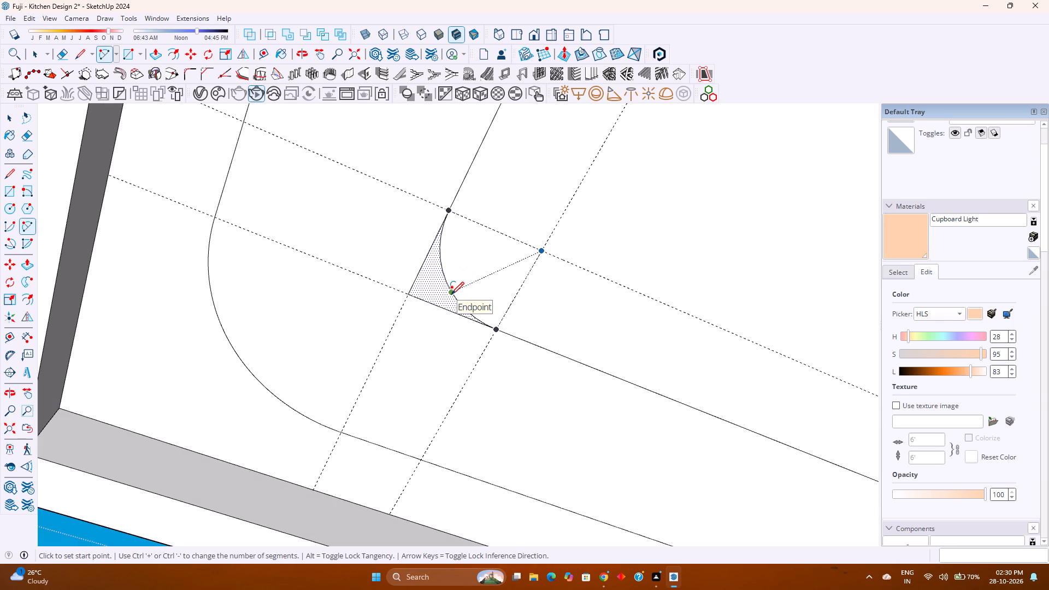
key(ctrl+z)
Round the inner rectangle's two corners farthest from the window wall with tangent arcs ending where the 1' guides cross its edges.
scroll(451, 291, down, 9)
shift+middle_drag(471, 282, 388, 343)
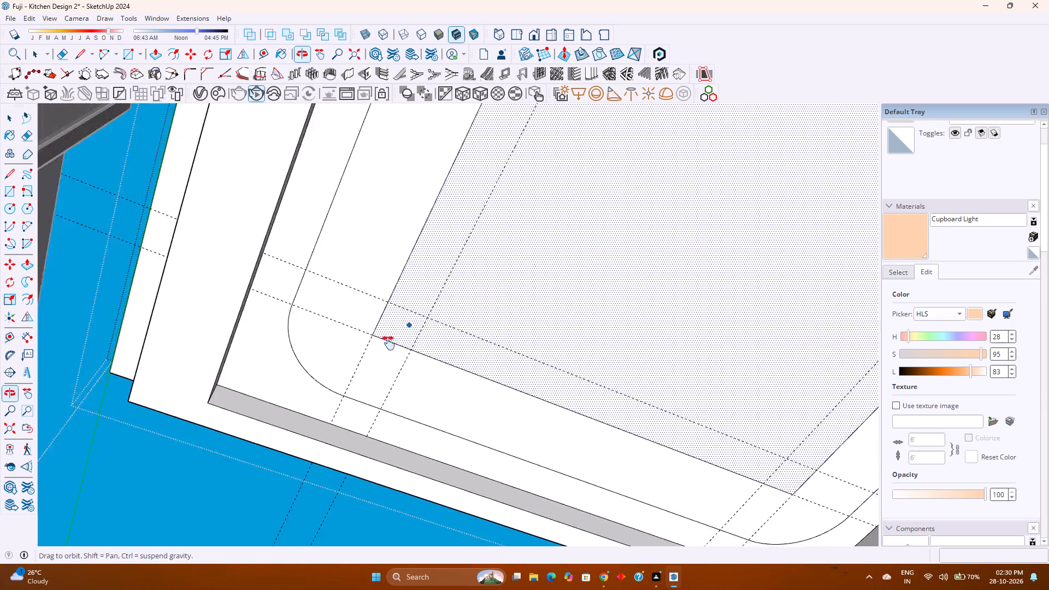
shift+middle_drag(388, 343, 313, 410)
scroll(369, 353, down, 1)
shift+middle_drag(381, 333, 298, 451)
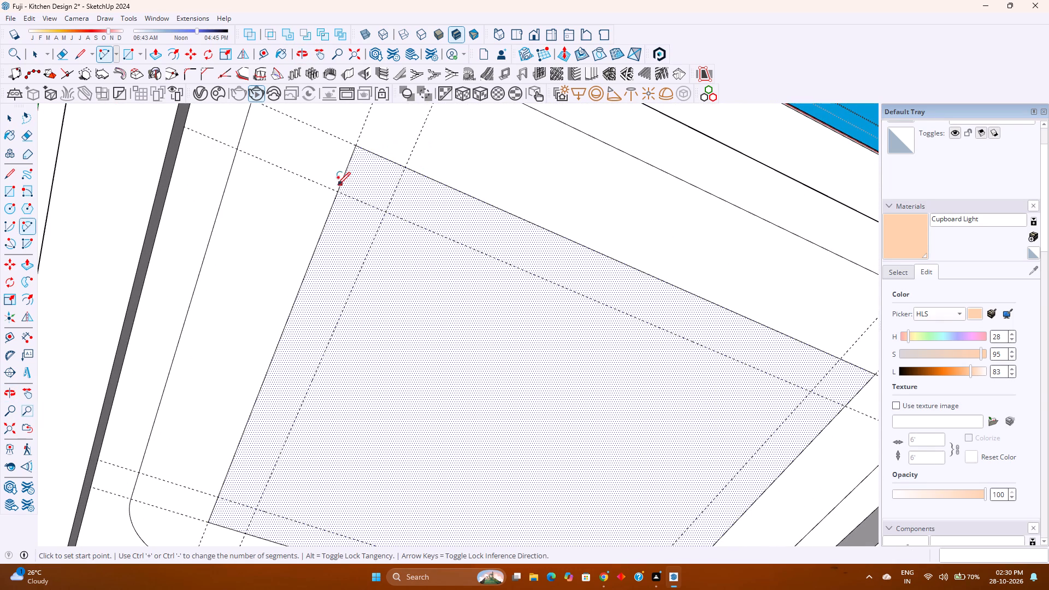
click(340, 192)
double_click(406, 170)
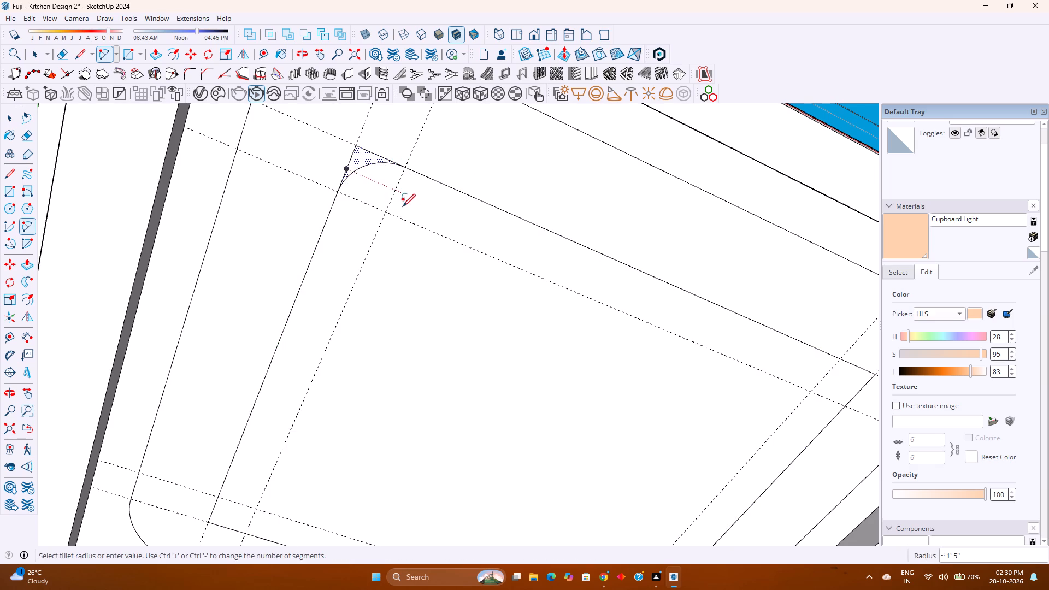
shift+middle_drag(413, 210, 219, 228)
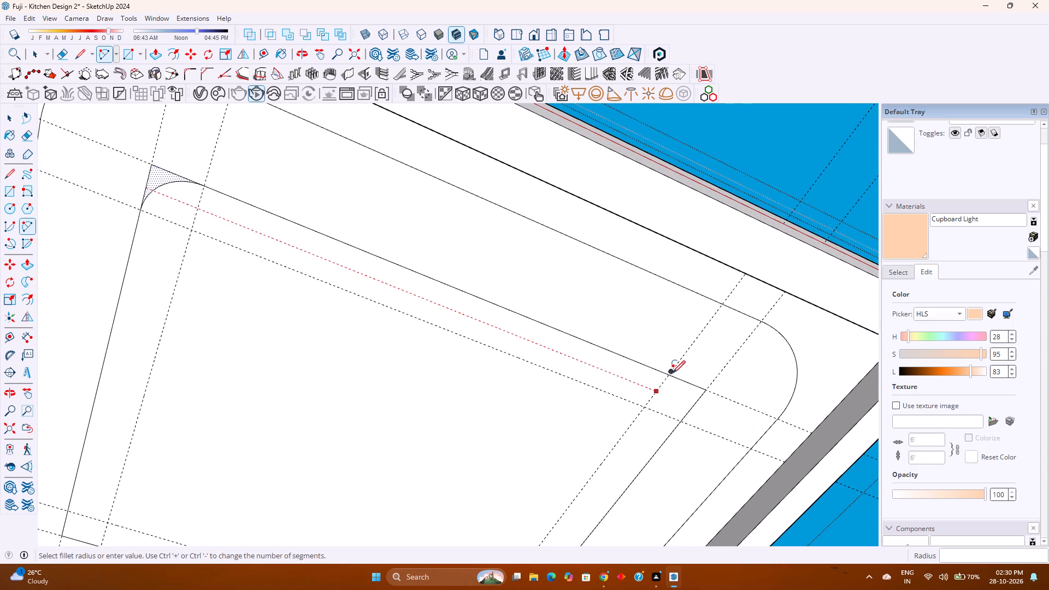
key(Escape)
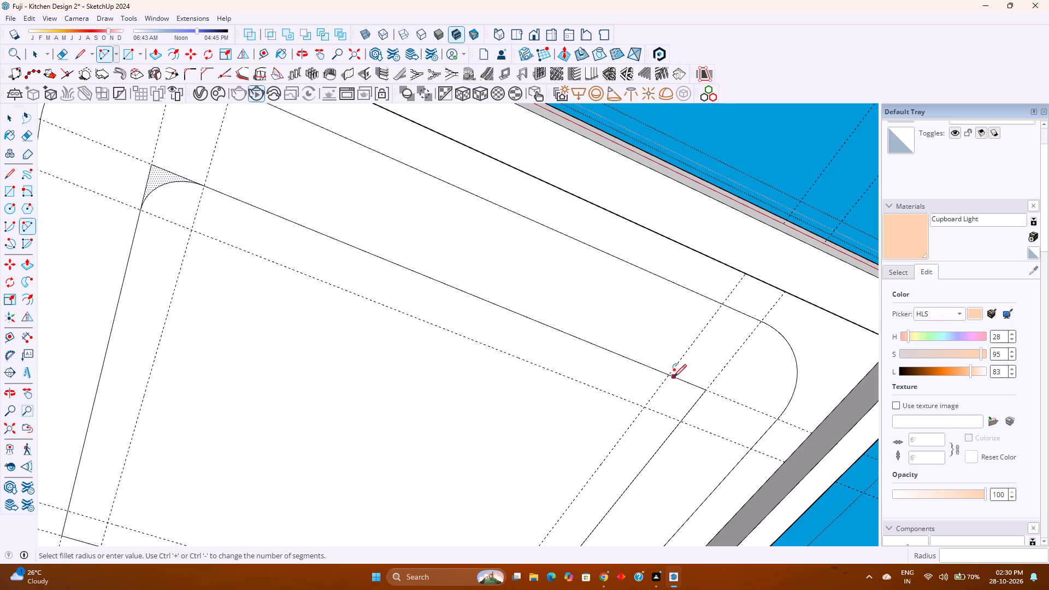
click(672, 376)
click(680, 422)
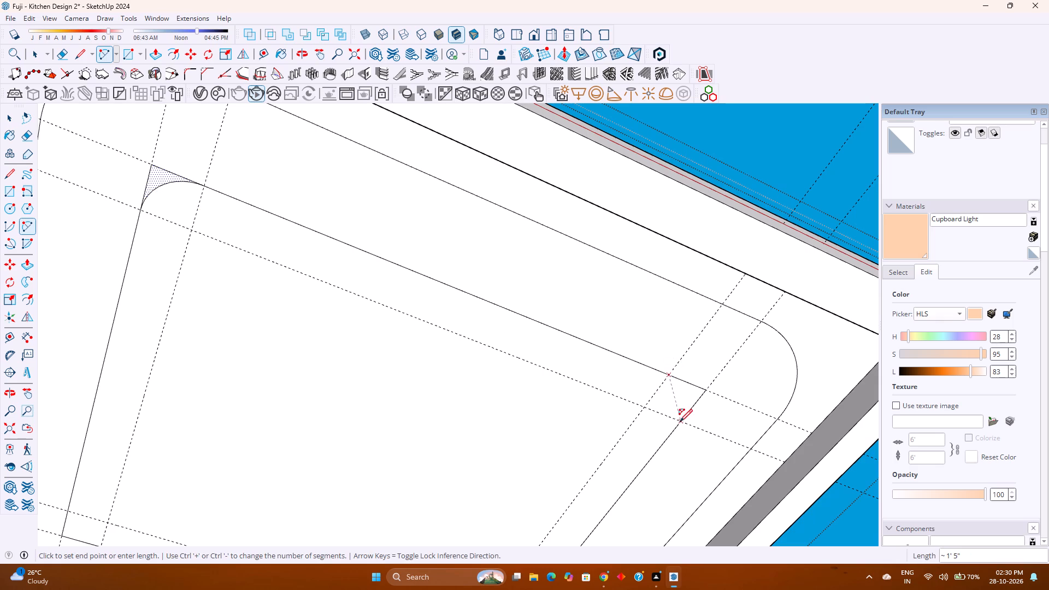
double_click(695, 401)
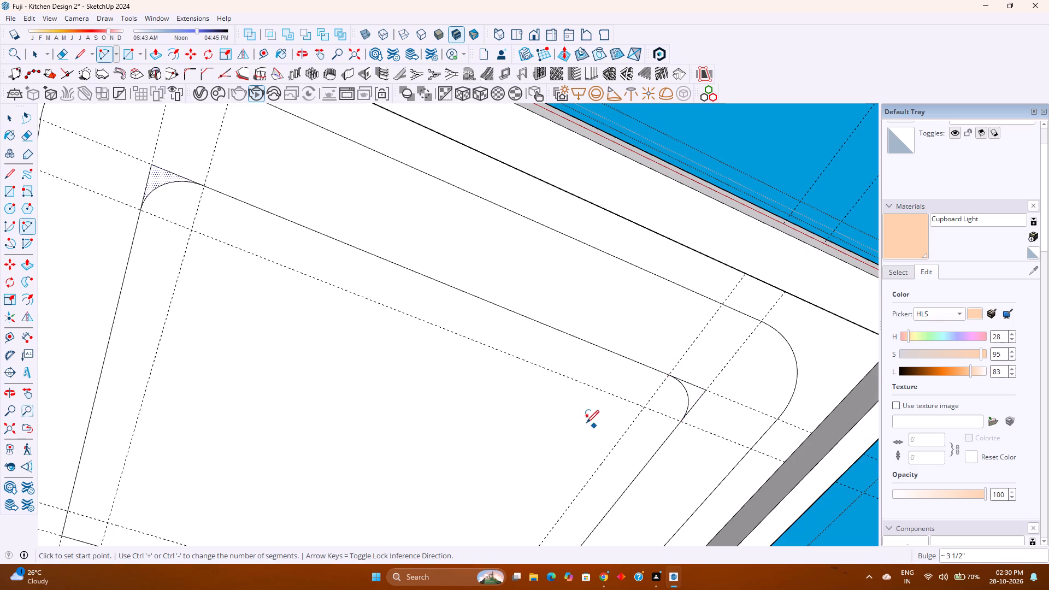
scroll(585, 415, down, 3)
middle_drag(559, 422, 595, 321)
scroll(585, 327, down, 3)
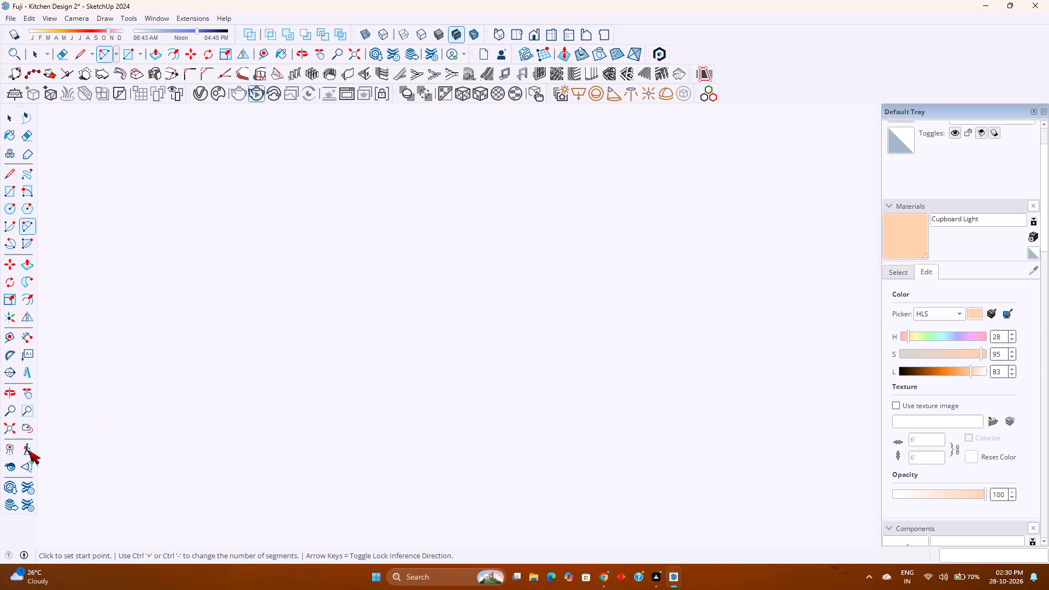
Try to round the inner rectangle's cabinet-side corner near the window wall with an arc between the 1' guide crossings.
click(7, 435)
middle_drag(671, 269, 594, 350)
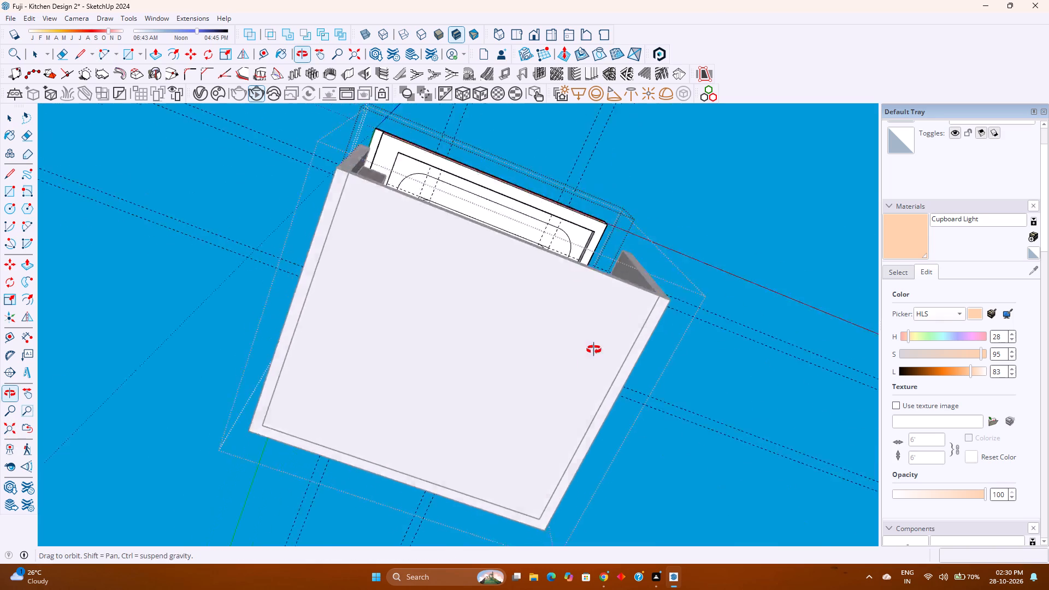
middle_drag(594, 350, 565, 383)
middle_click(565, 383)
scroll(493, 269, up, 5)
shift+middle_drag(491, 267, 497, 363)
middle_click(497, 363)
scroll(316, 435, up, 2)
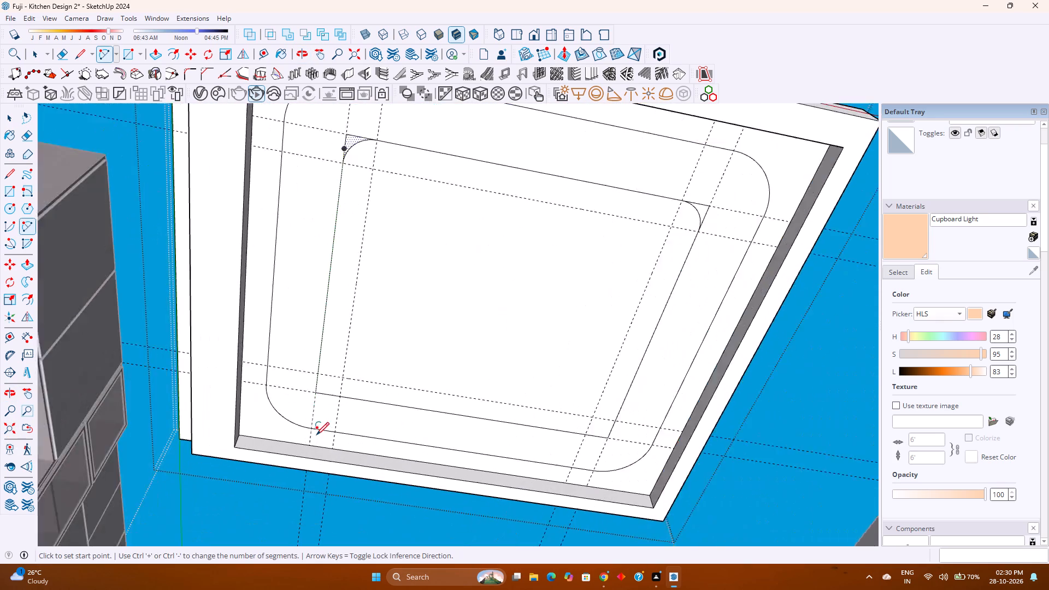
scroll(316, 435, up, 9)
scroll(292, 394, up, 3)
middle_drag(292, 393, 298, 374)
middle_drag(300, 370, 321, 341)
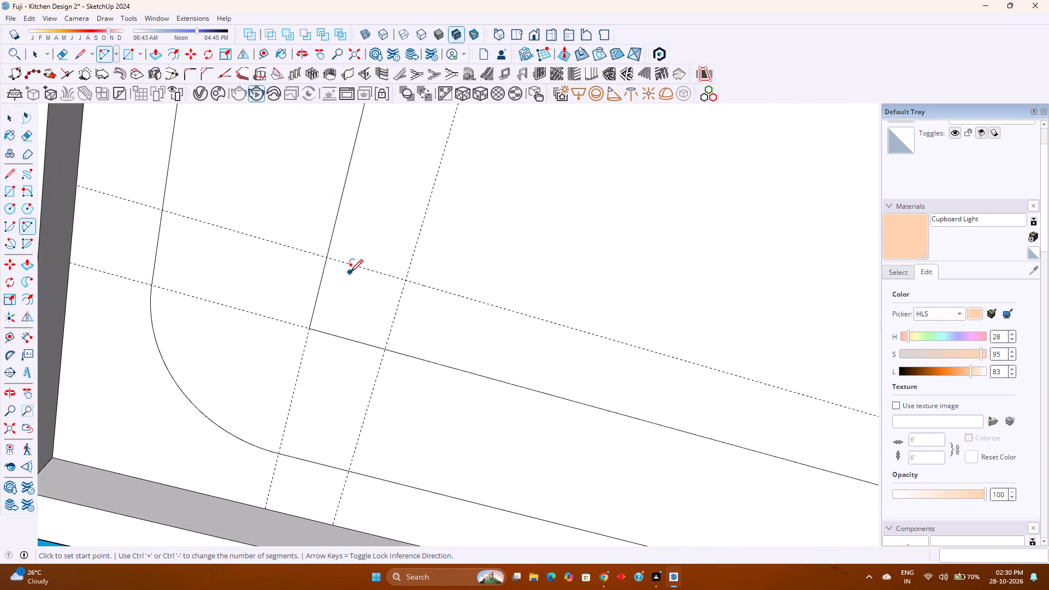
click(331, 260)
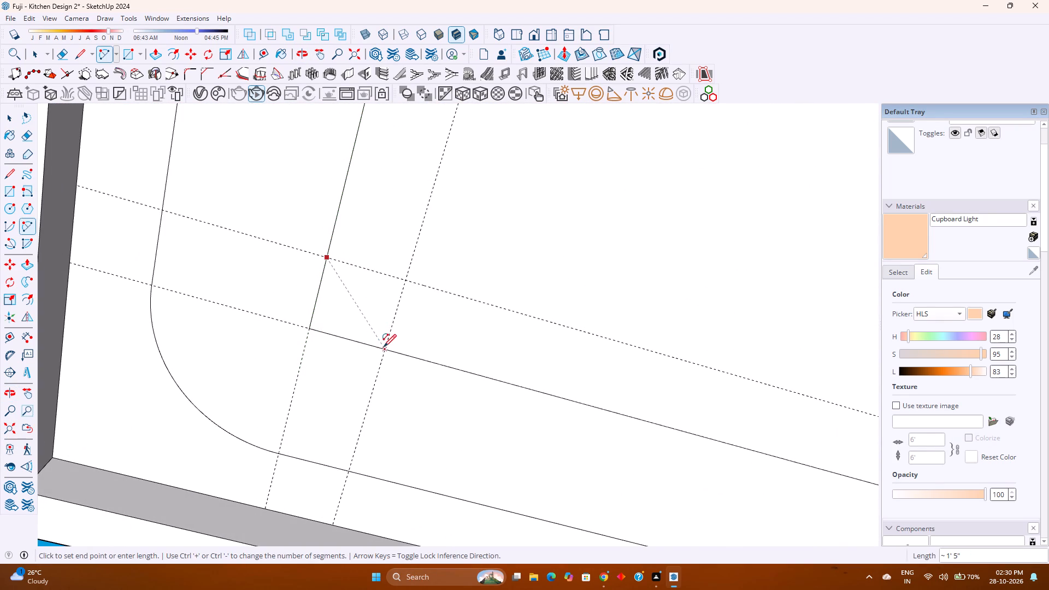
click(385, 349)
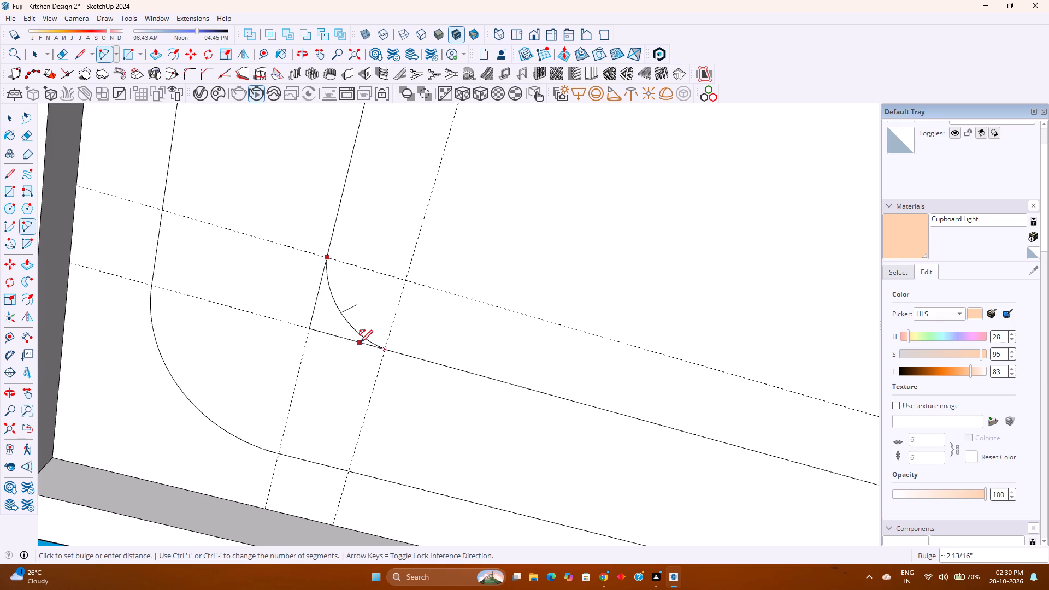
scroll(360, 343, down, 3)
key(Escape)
Round the inner rectangle's window-wall corner opposite the cabinets with a tangent arc ending where the 1' guides cross its edges.
scroll(360, 343, down, 4)
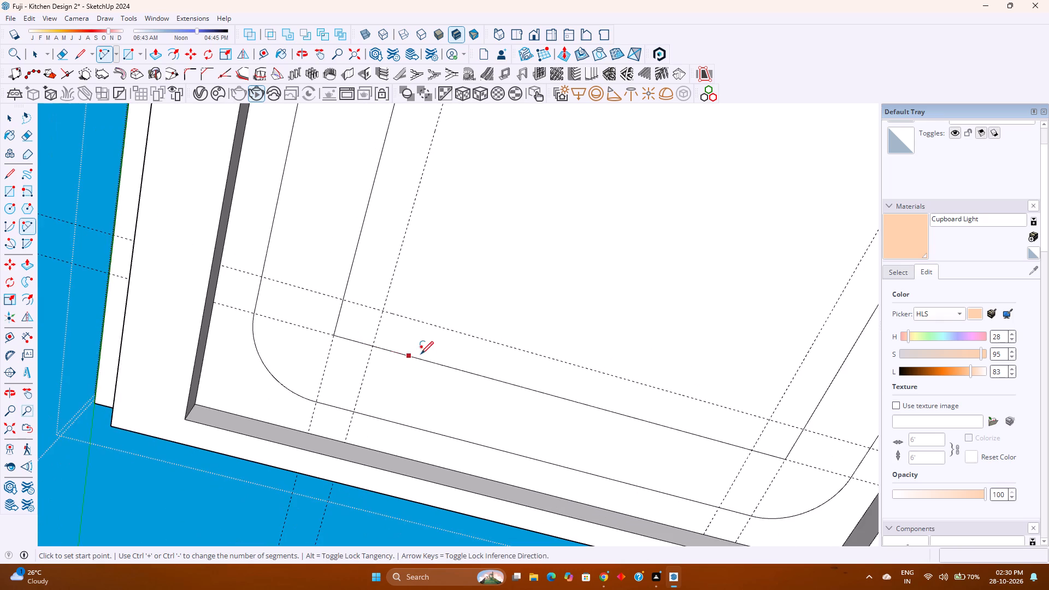
shift+middle_drag(322, 364, 239, 369)
click(676, 453)
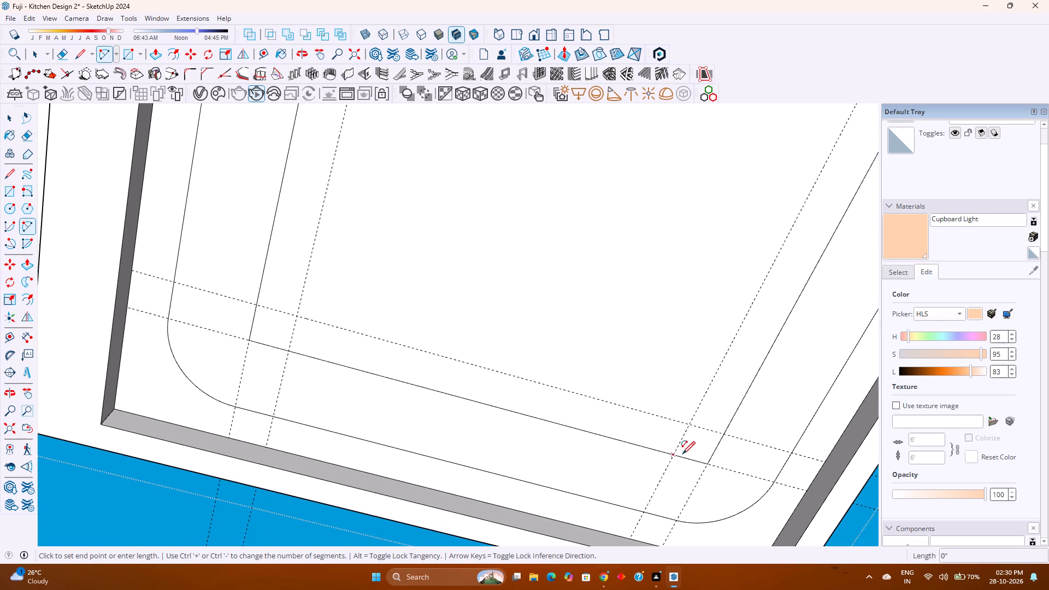
double_click(723, 435)
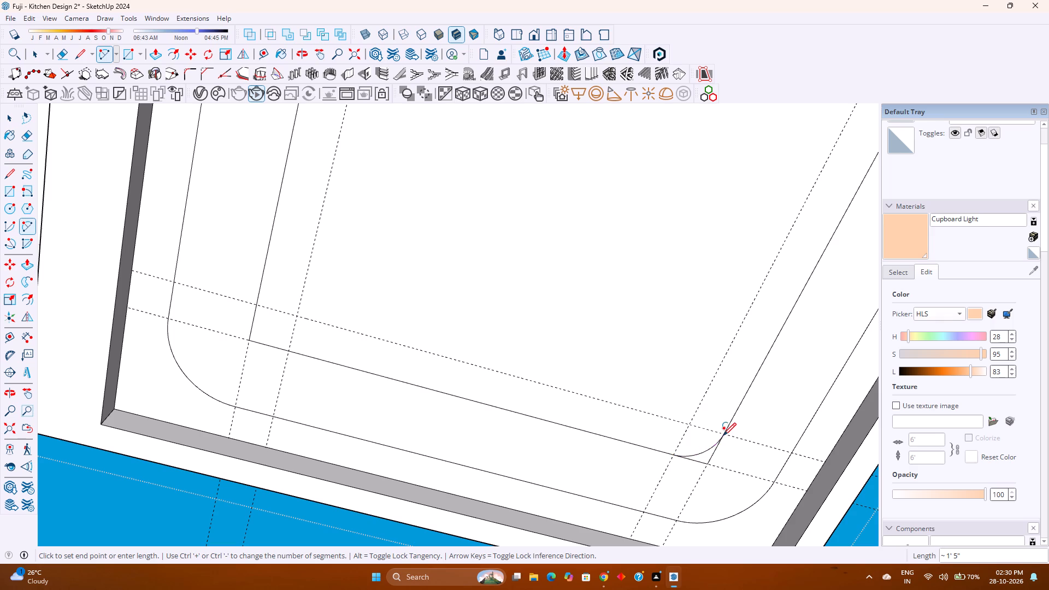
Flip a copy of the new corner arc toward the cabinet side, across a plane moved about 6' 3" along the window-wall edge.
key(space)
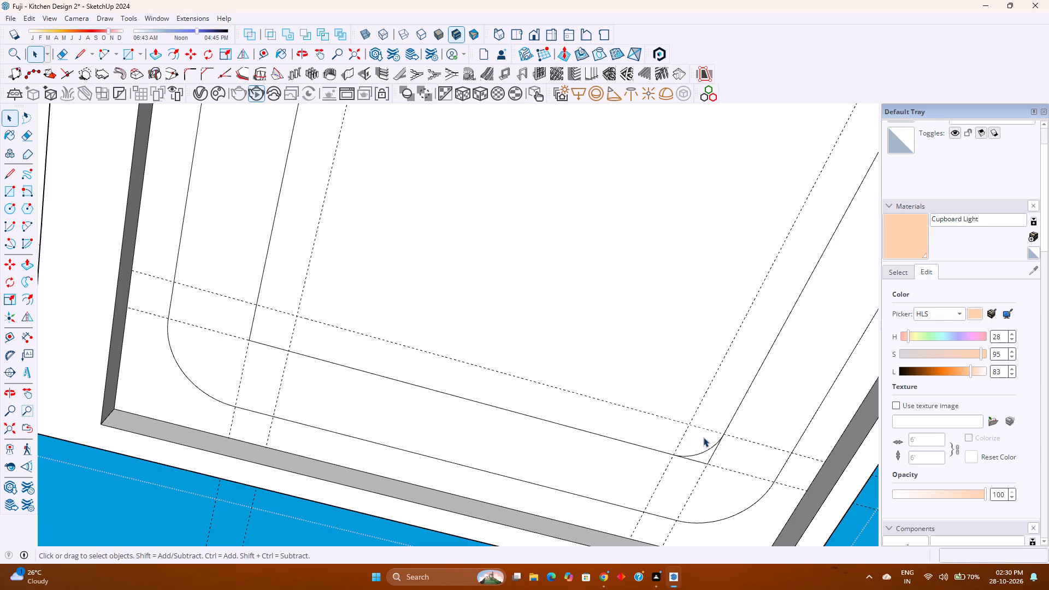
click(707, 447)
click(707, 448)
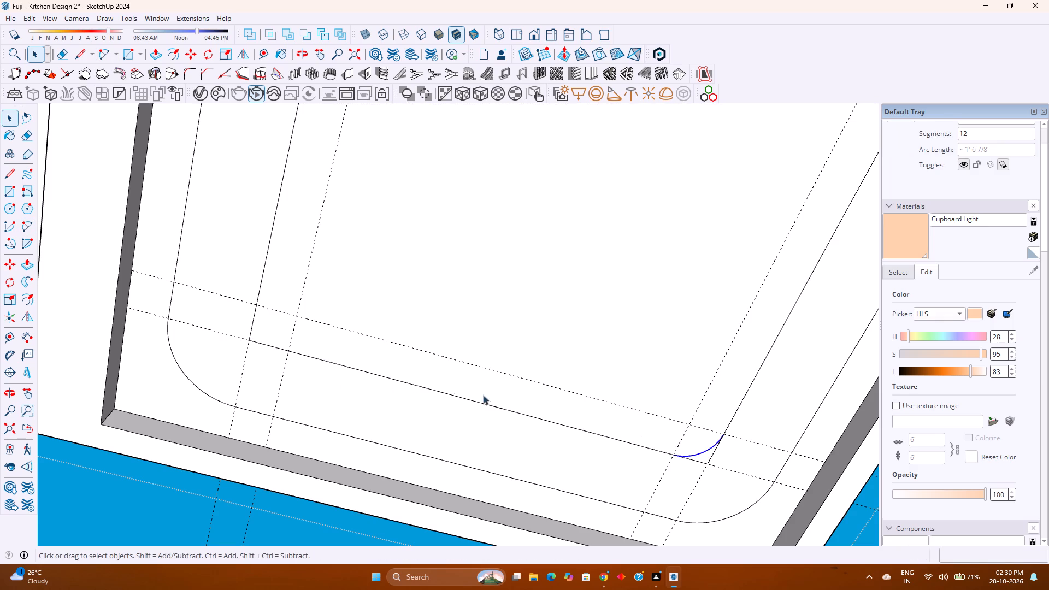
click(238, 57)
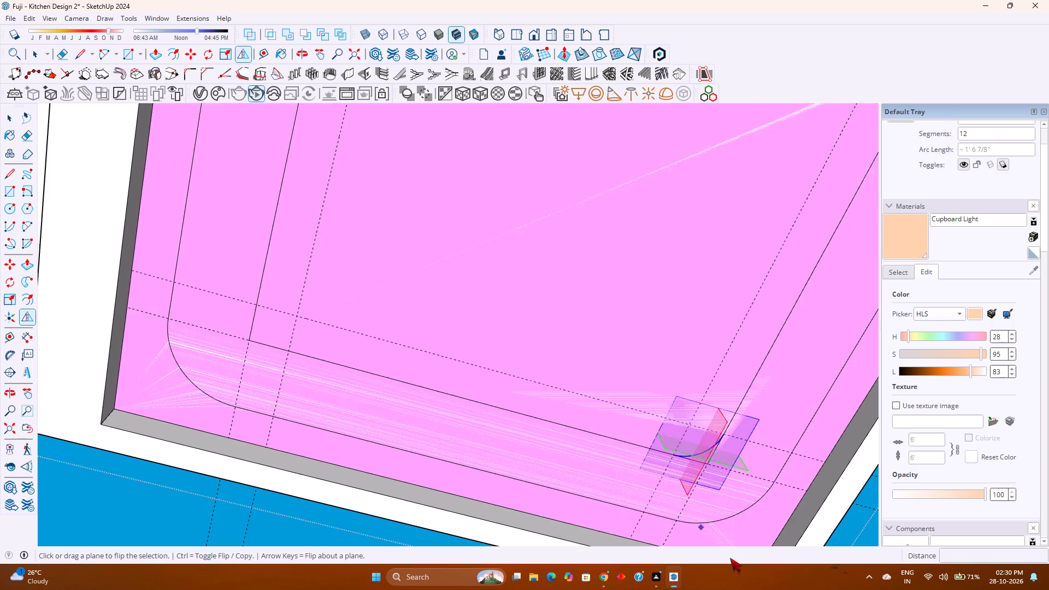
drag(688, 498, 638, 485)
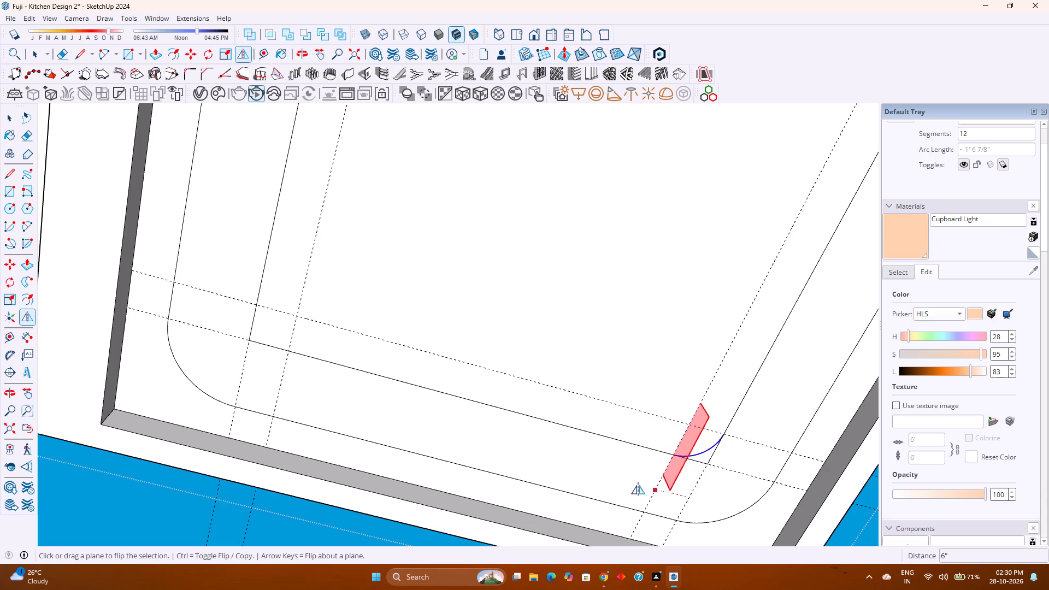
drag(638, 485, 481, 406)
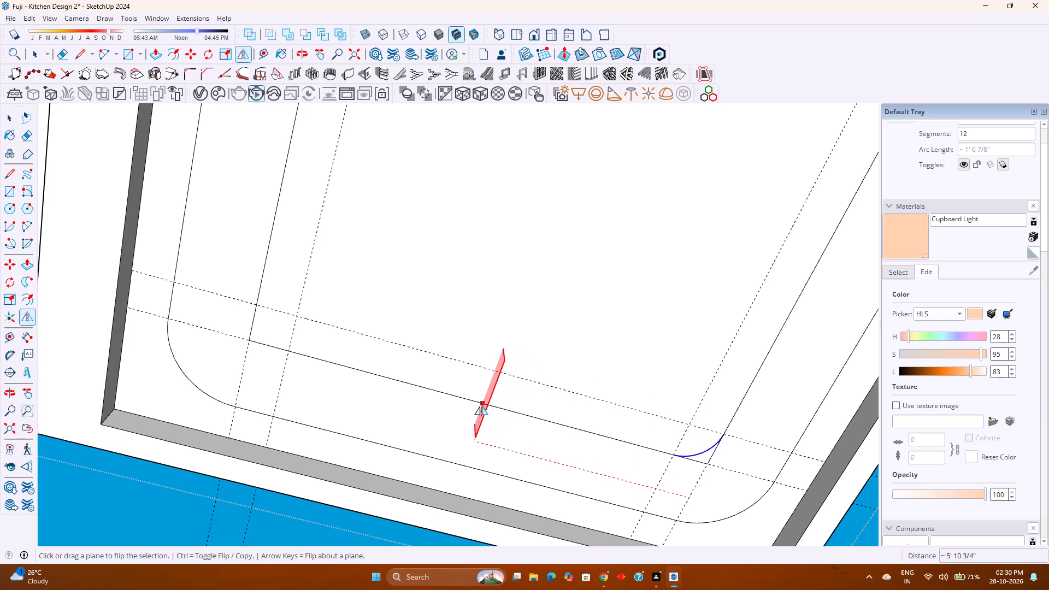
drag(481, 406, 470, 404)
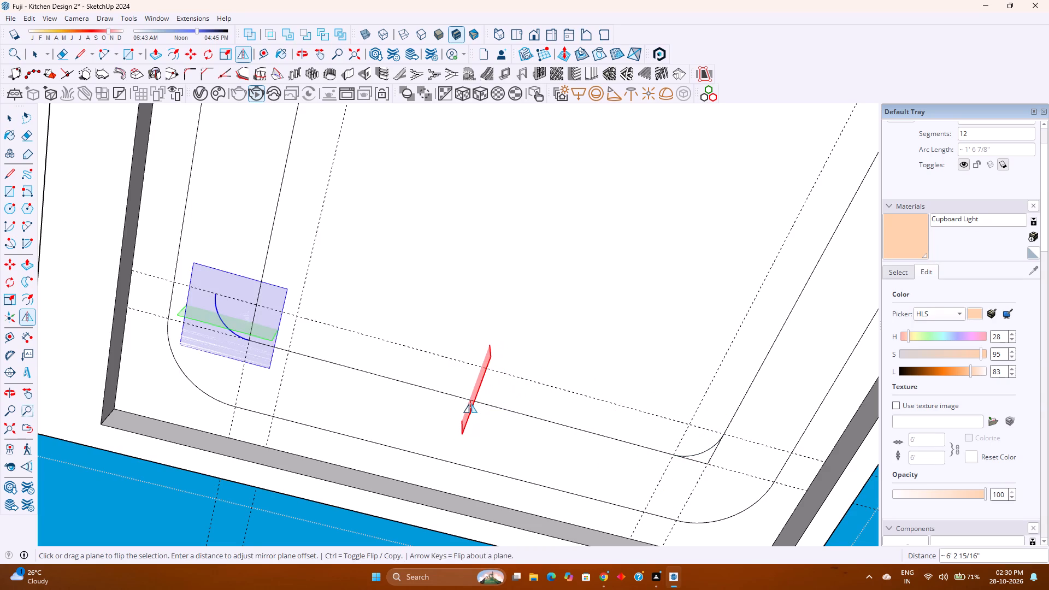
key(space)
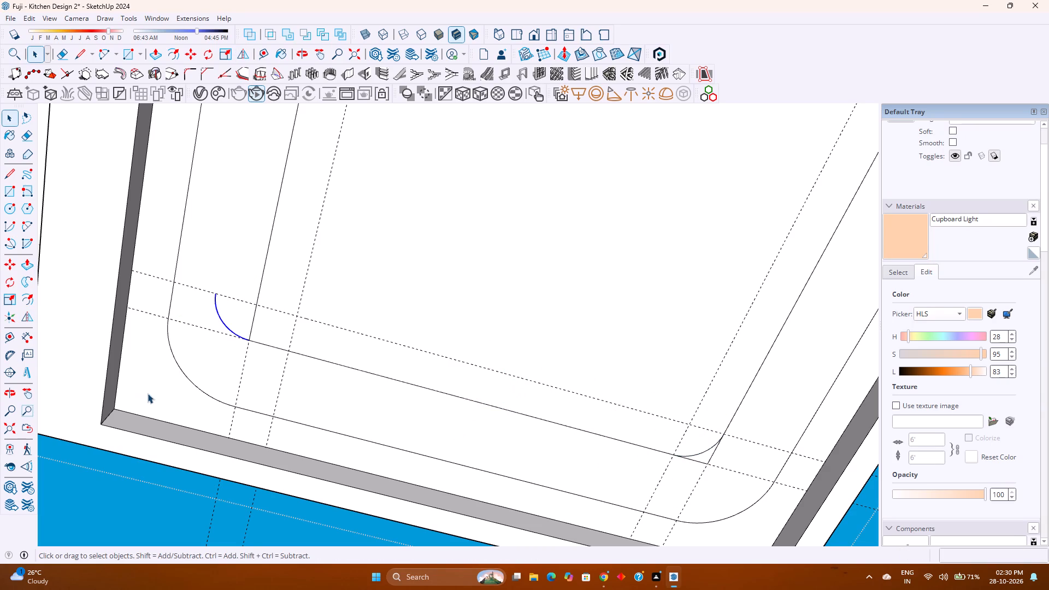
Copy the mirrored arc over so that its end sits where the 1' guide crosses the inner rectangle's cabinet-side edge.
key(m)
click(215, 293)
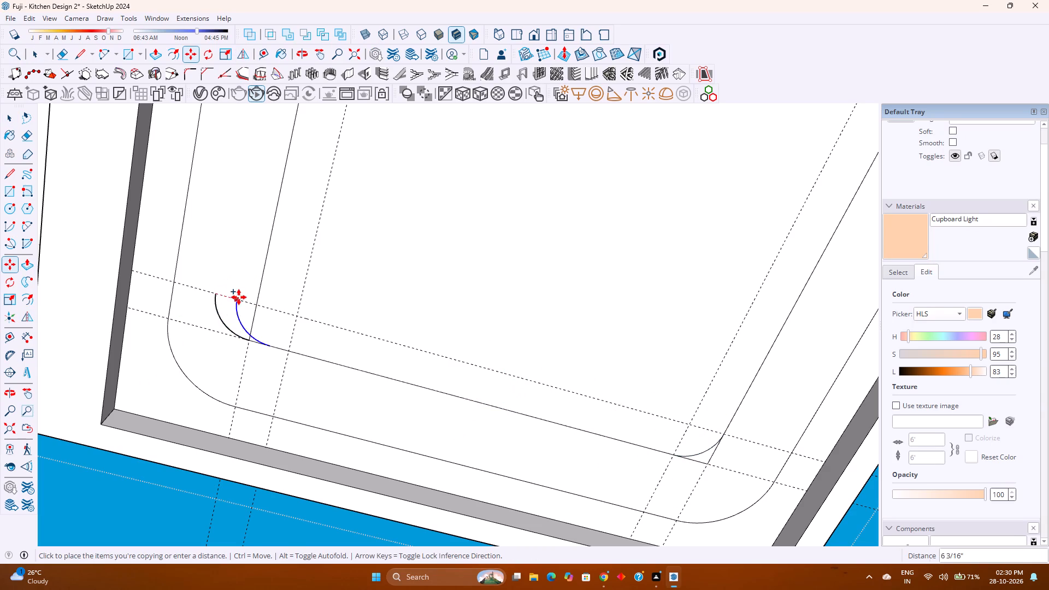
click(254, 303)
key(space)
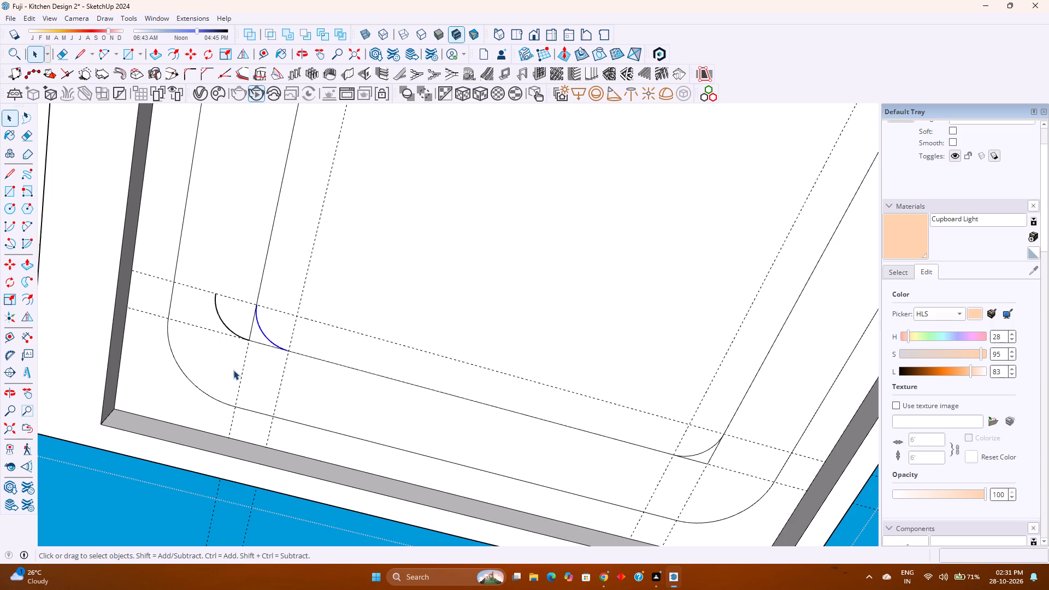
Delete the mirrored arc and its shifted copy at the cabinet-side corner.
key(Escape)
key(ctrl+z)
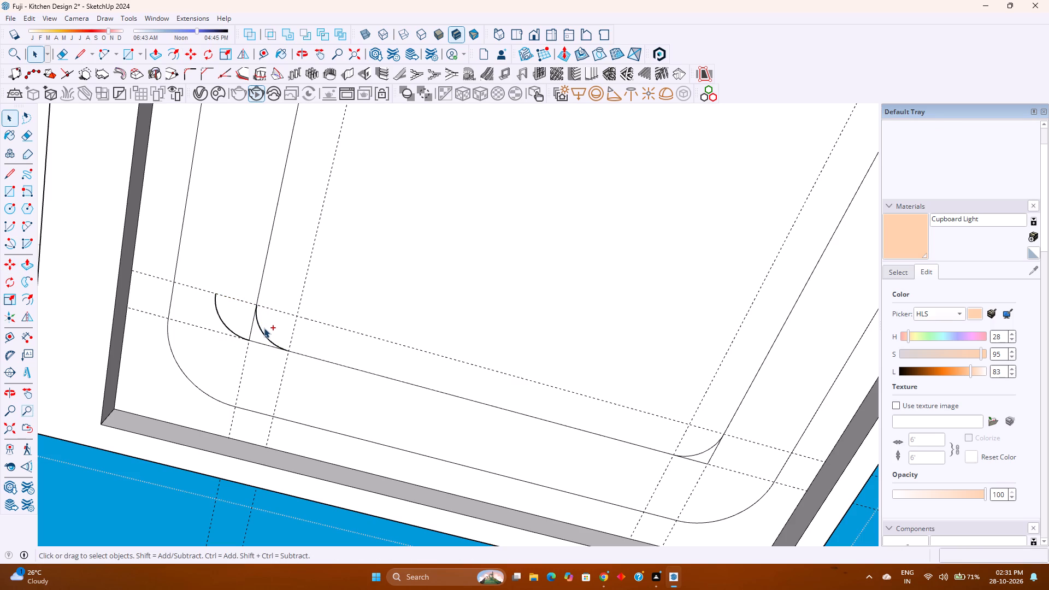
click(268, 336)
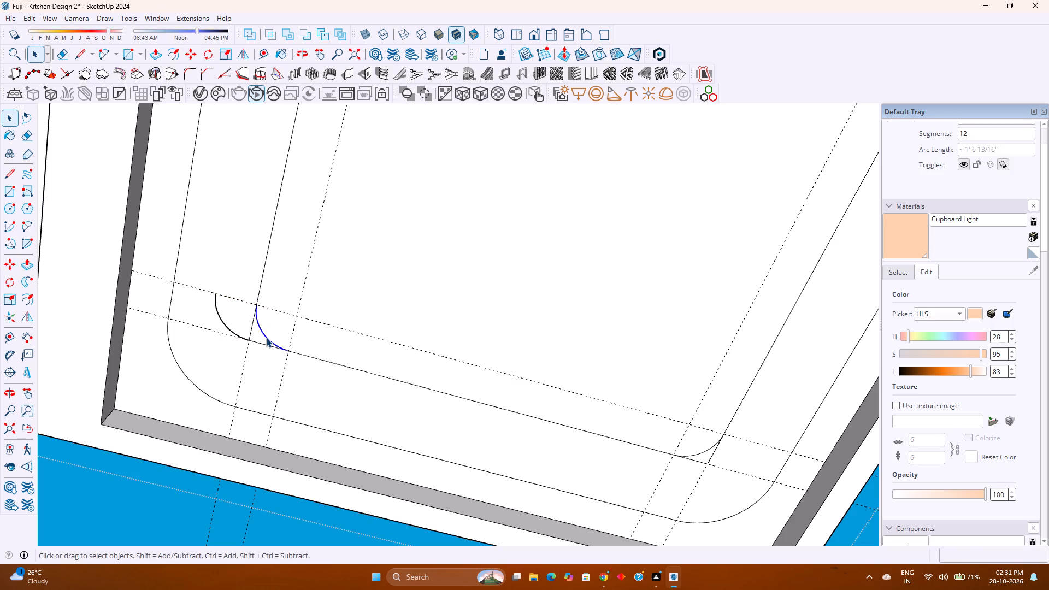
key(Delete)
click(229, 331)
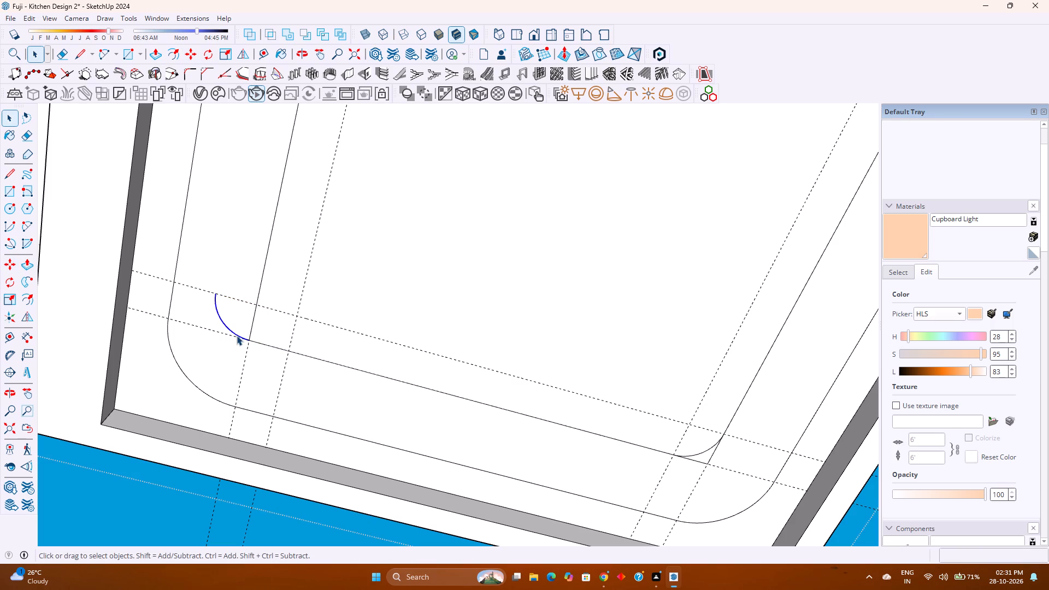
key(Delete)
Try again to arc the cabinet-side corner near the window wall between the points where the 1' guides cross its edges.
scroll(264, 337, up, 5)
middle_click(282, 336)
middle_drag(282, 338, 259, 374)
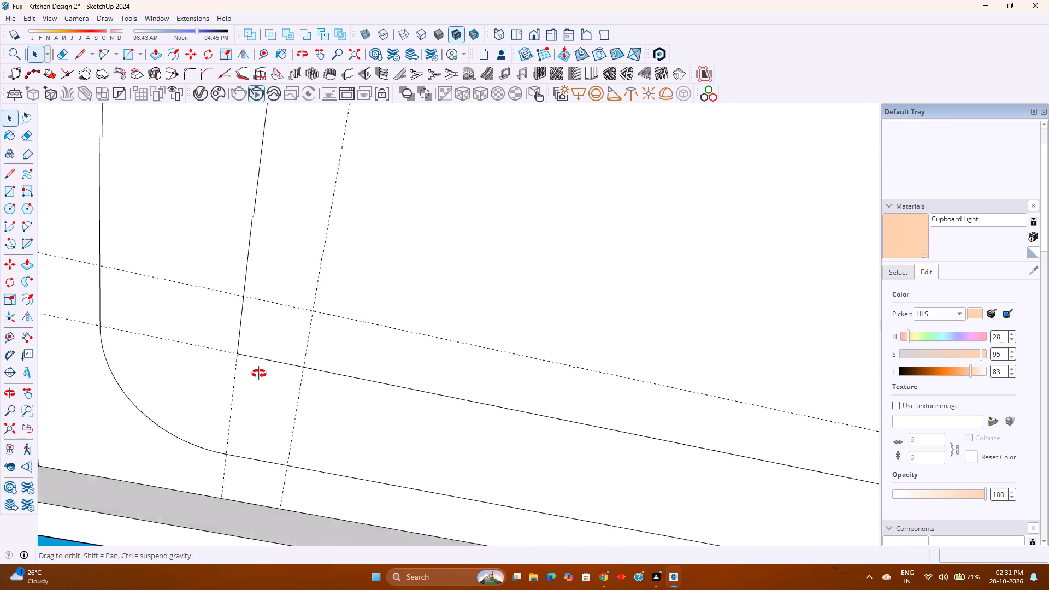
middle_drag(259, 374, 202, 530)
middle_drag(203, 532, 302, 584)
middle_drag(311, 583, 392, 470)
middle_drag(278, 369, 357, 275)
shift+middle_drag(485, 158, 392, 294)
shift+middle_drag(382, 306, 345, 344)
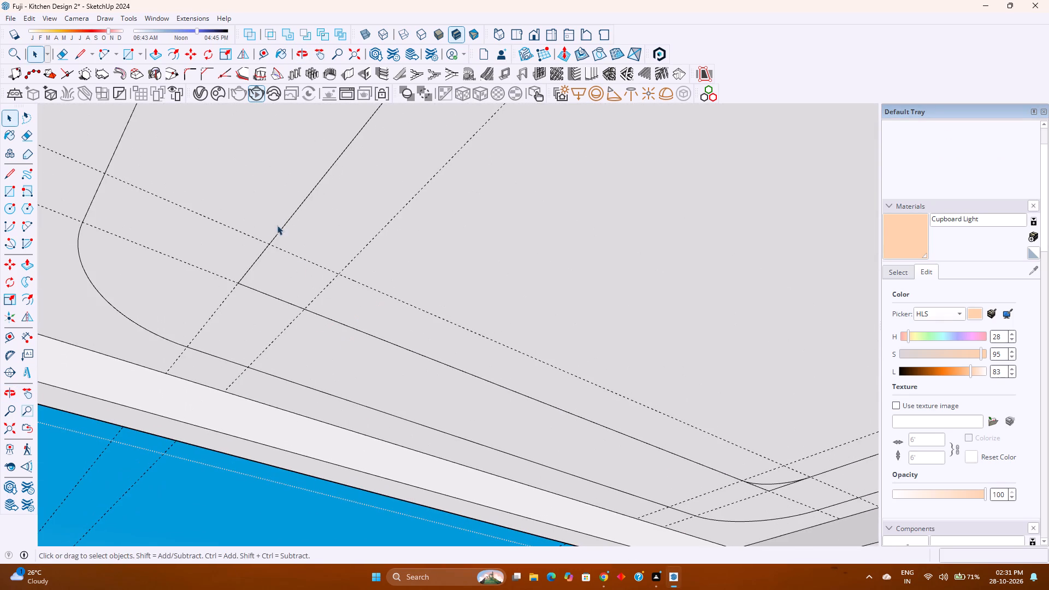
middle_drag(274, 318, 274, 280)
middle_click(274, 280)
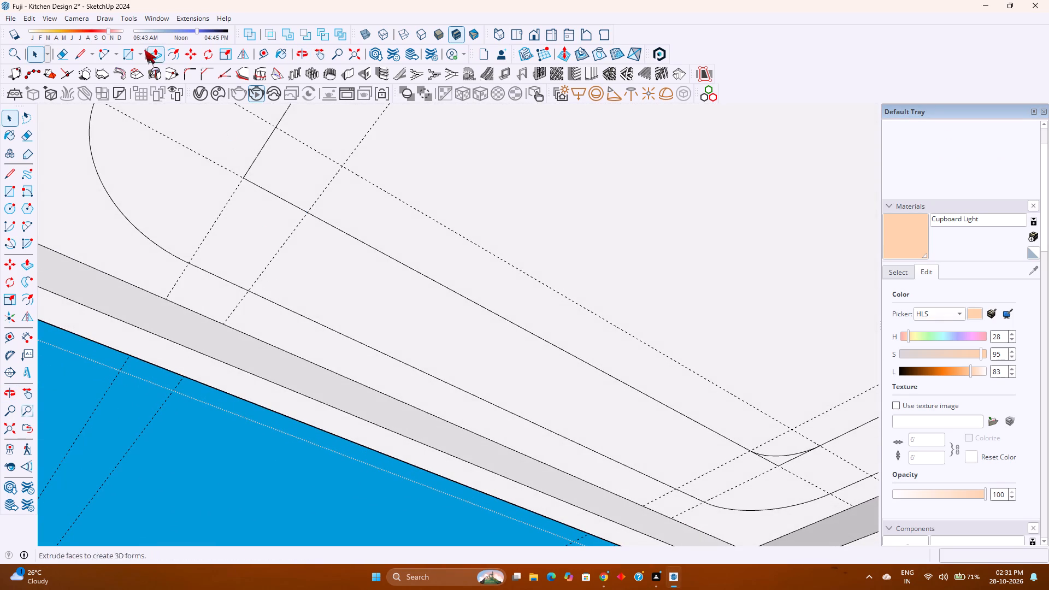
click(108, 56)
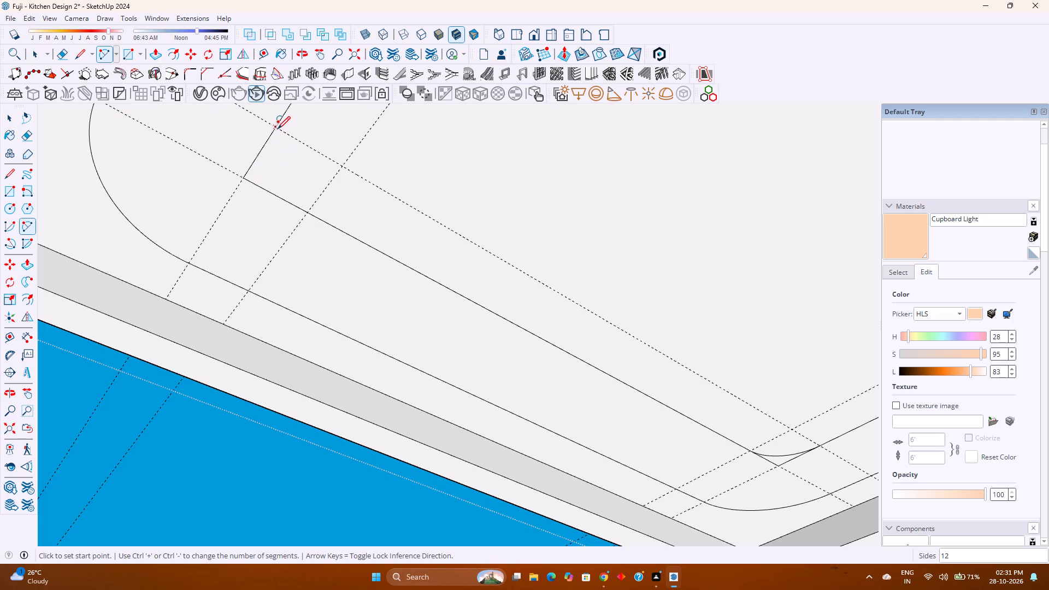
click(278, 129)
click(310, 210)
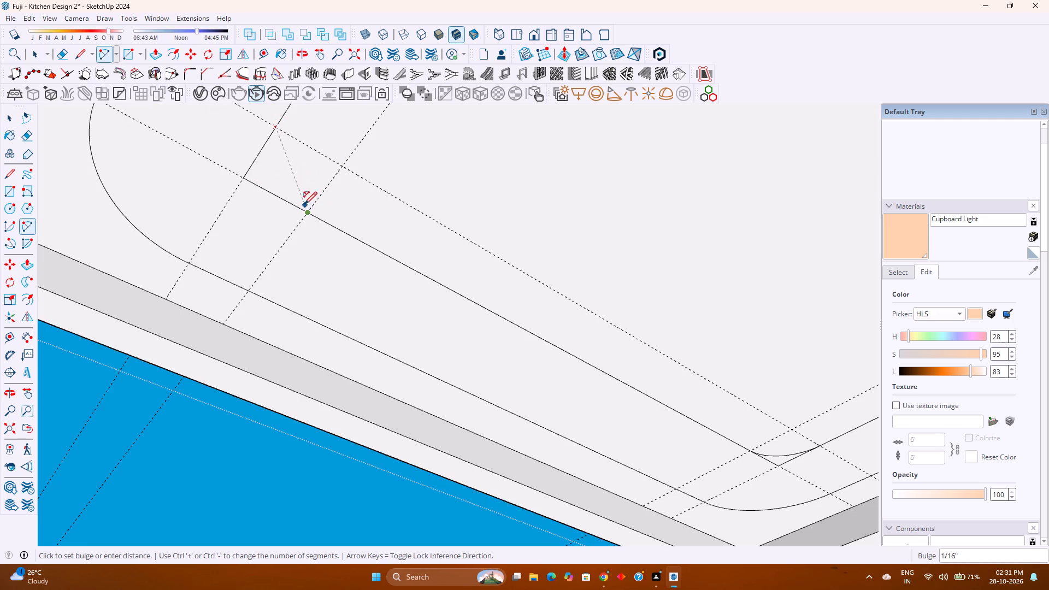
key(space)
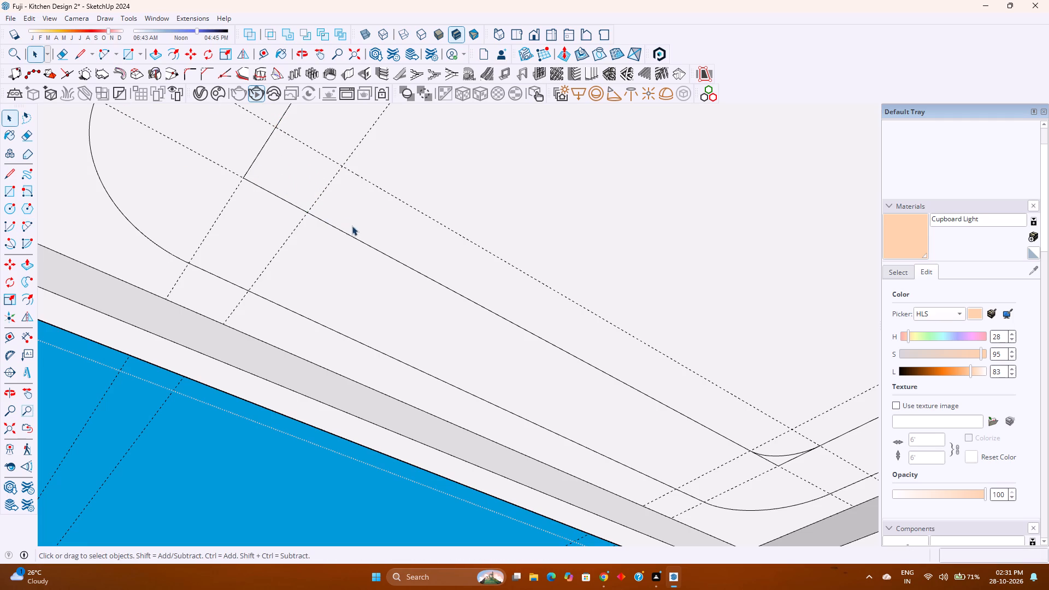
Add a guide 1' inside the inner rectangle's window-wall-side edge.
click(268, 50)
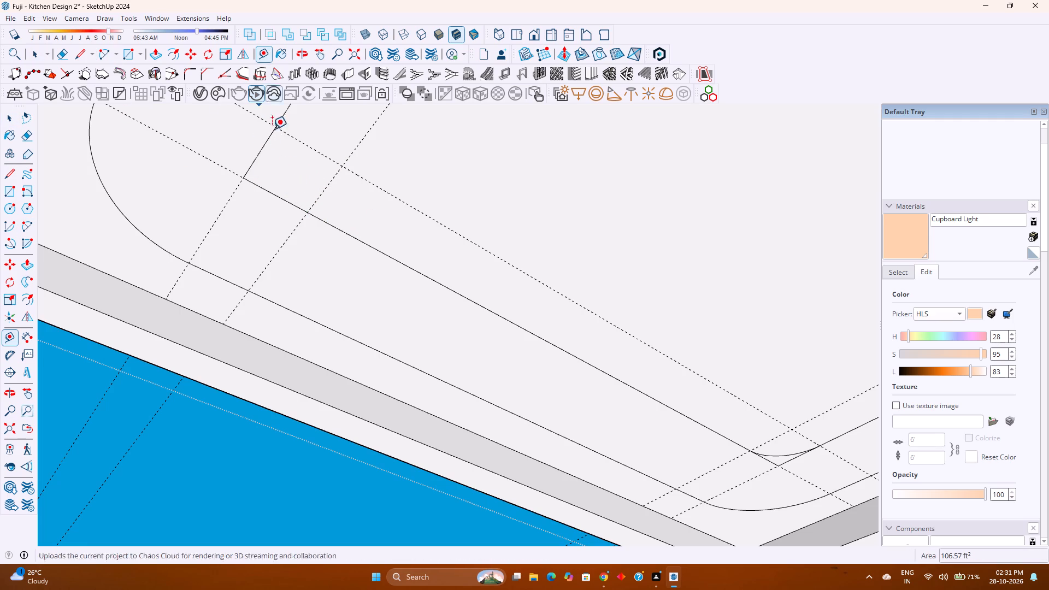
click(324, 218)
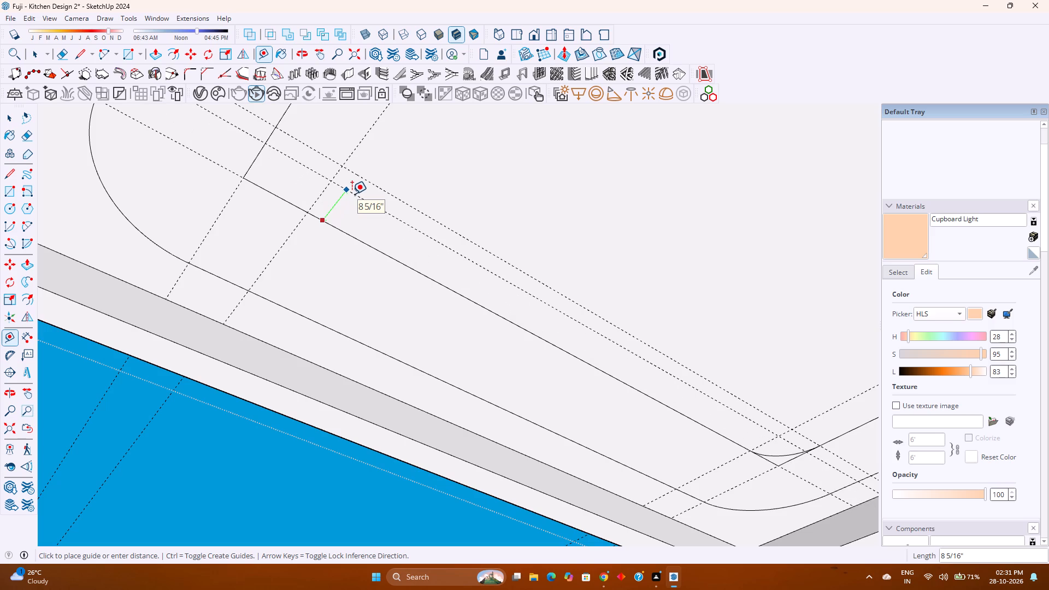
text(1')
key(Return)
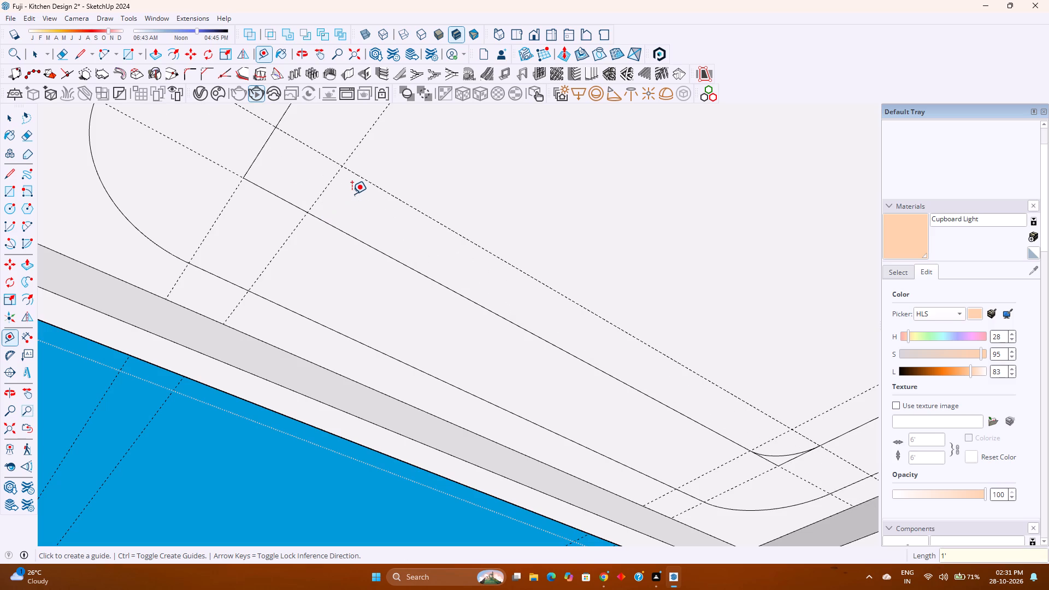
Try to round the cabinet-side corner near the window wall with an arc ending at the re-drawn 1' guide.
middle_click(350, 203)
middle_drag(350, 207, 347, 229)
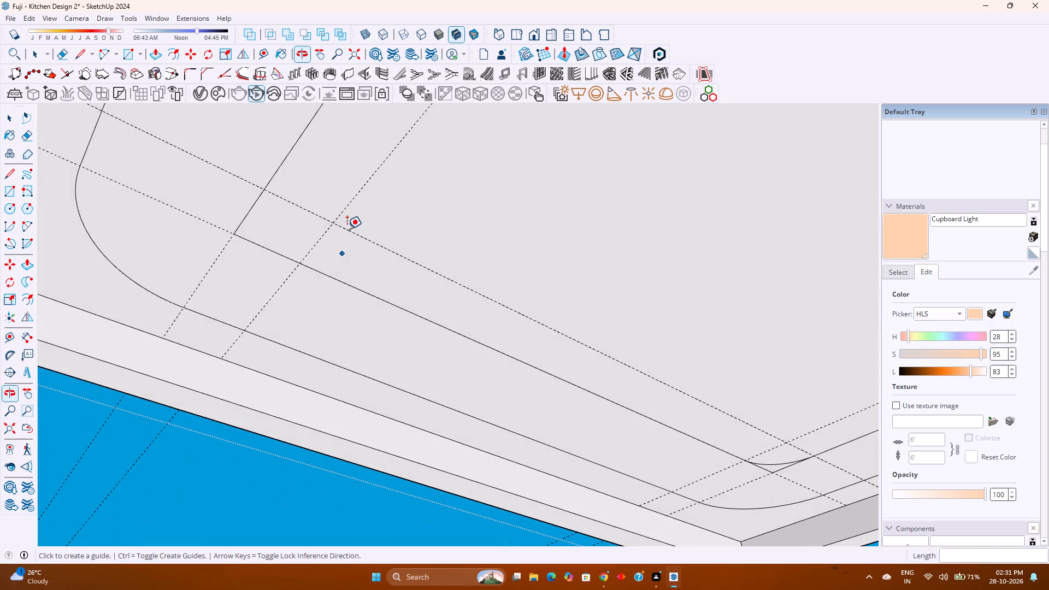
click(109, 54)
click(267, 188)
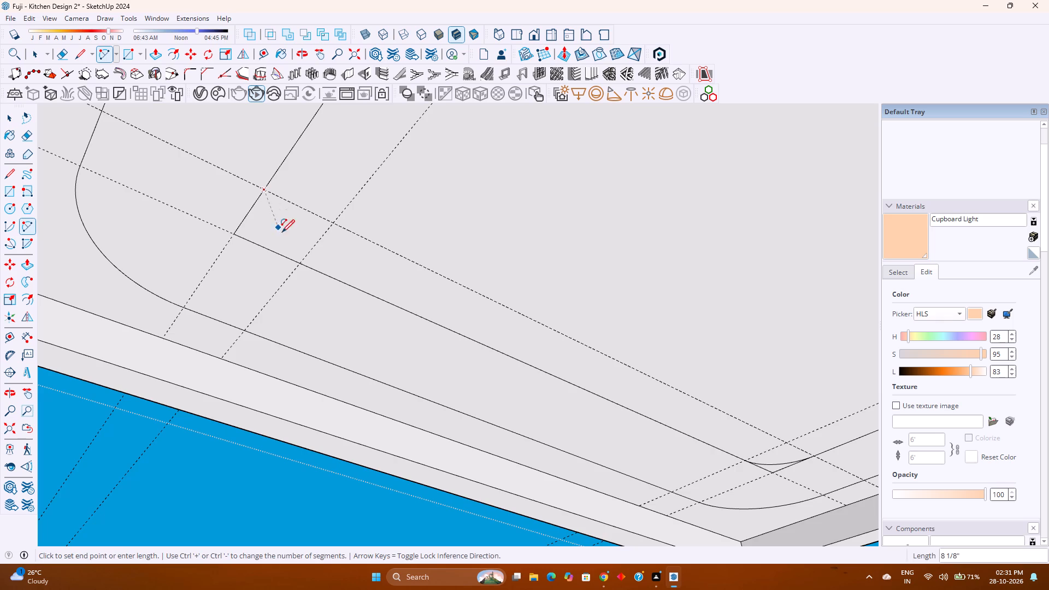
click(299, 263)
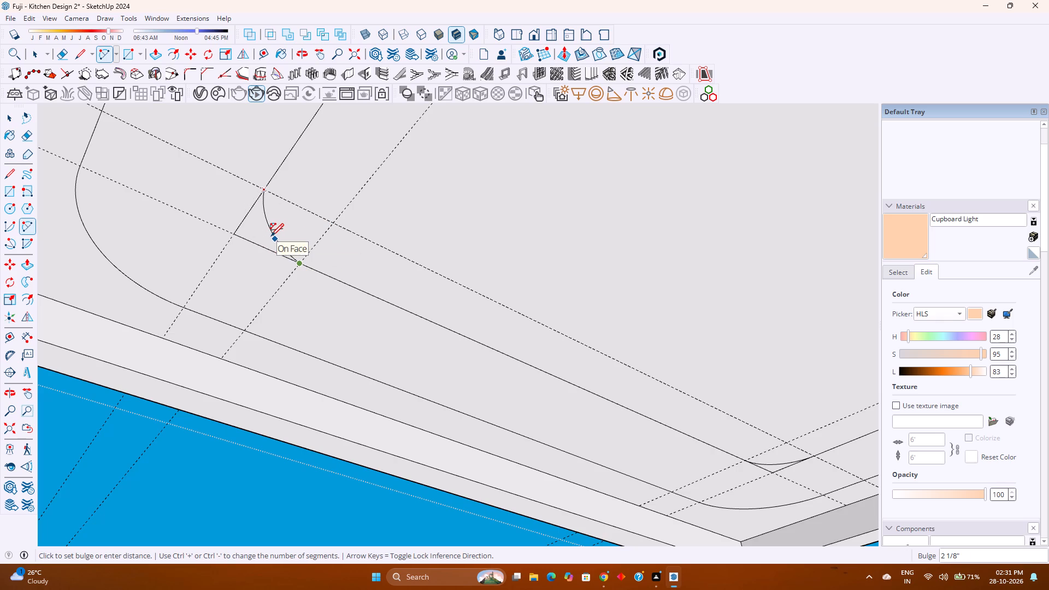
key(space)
Delete both overlapping guides 1' inside the inner rectangle's window-wall-side edge.
click(353, 231)
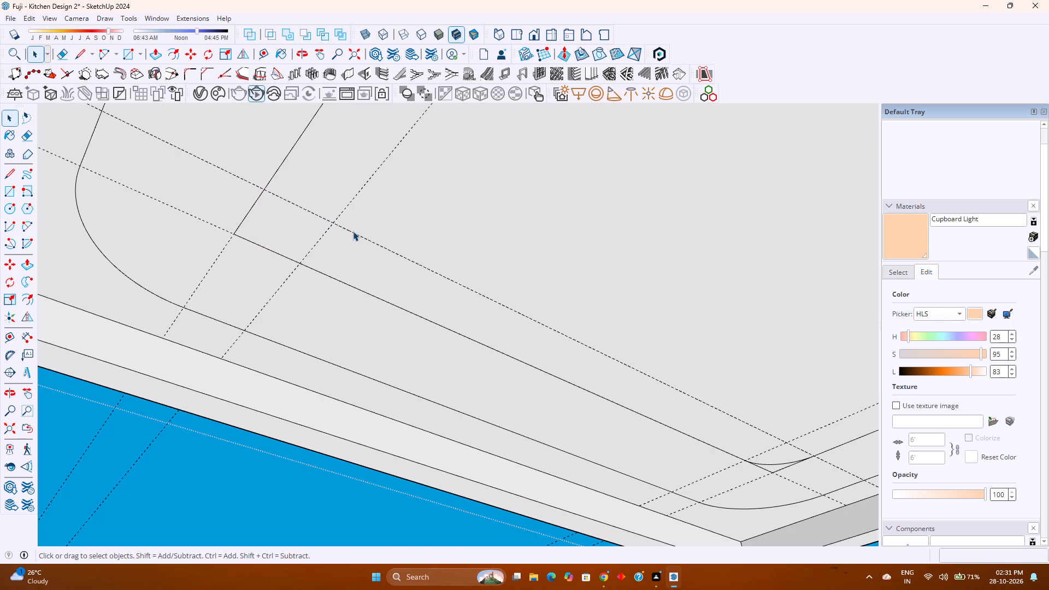
click(355, 233)
key(Delete)
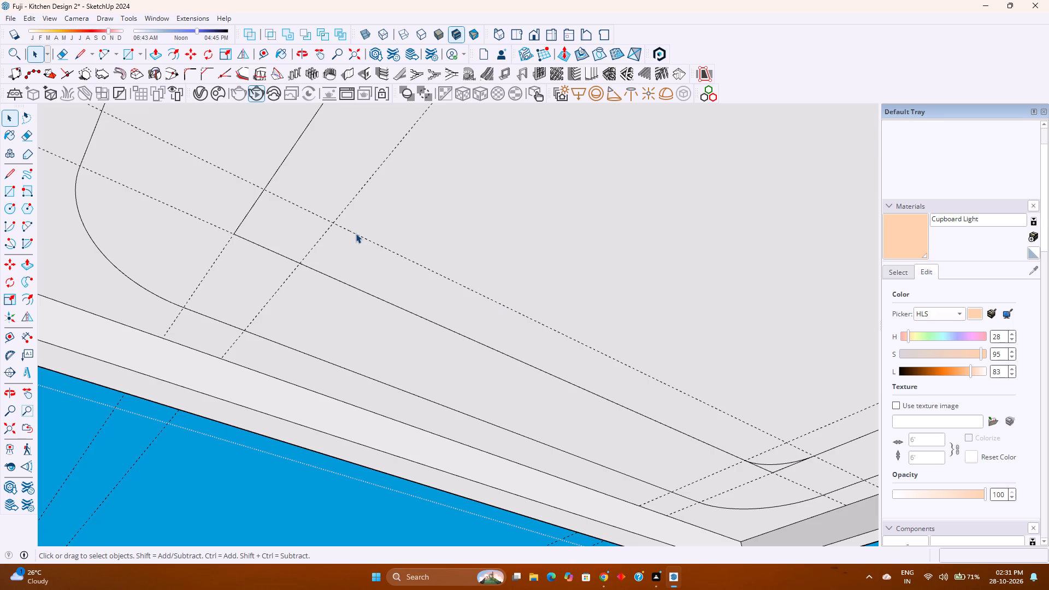
click(356, 233)
key(Delete)
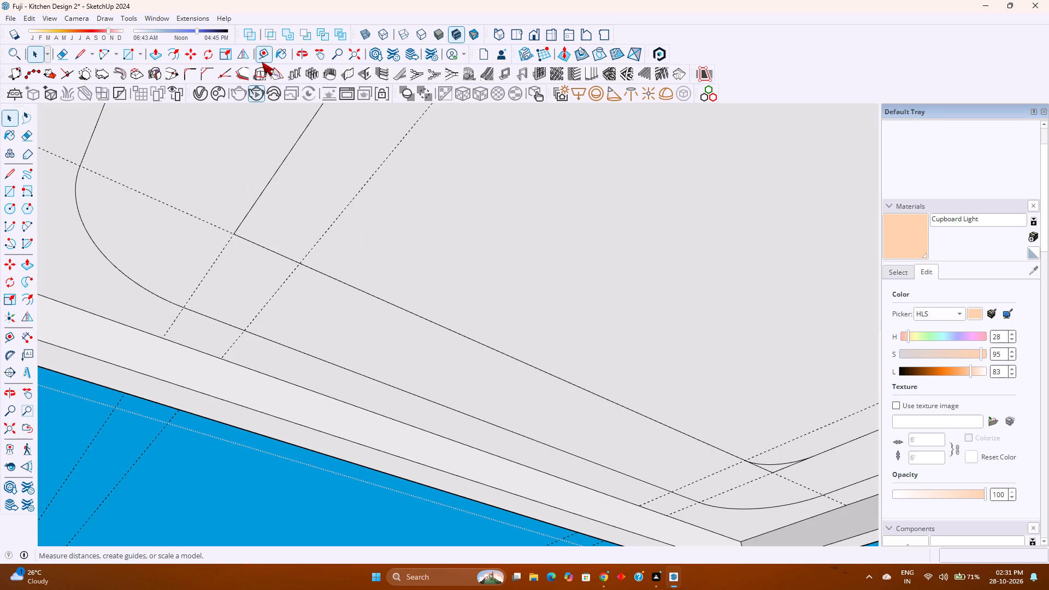
Add a guide 1' inside the inner rectangle's window-wall-side edge.
click(262, 62)
click(279, 253)
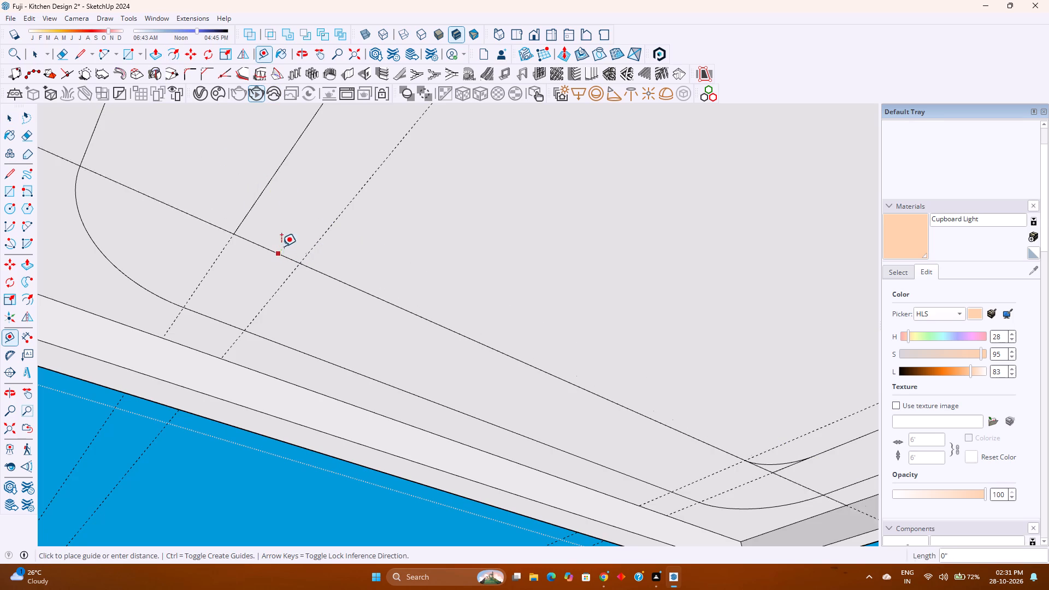
text(1')
key(Return)
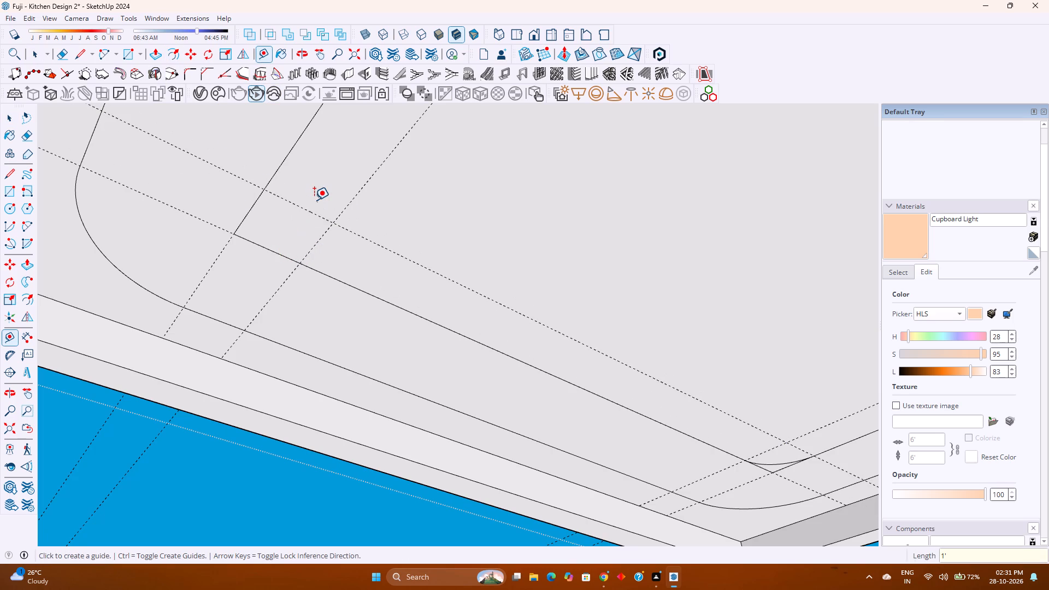
Round the inner rectangle's cabinet-side corner near the window wall with an arc between the points where the 1' guides cross its edges.
click(108, 49)
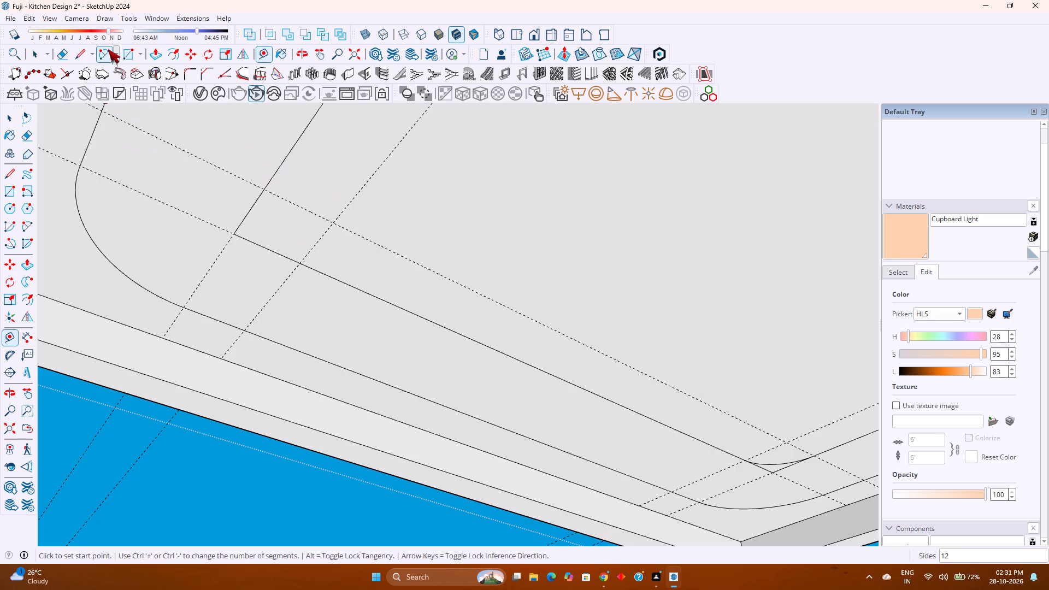
click(262, 192)
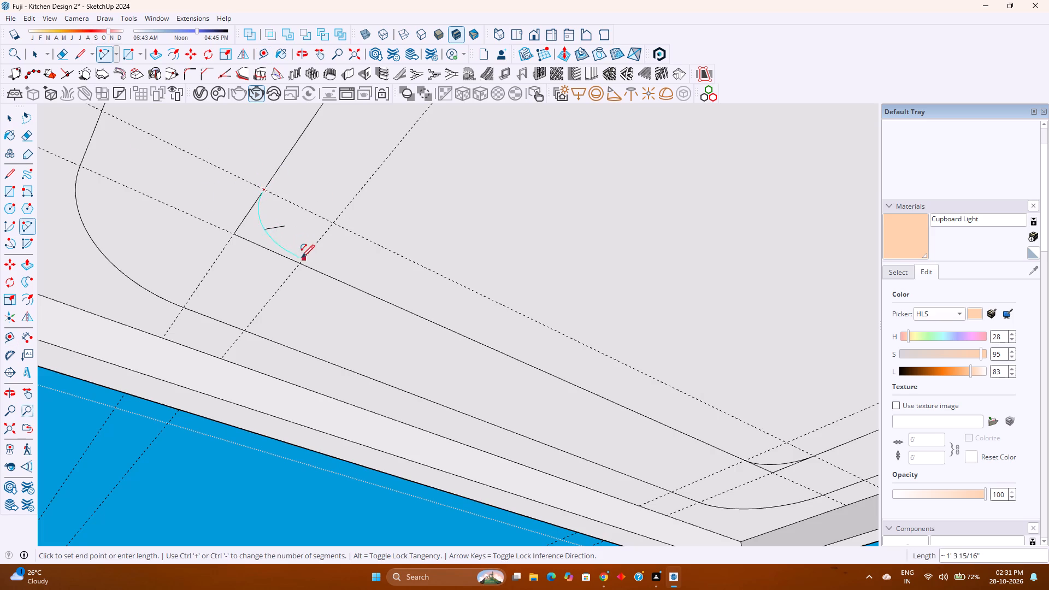
double_click(302, 261)
key(space)
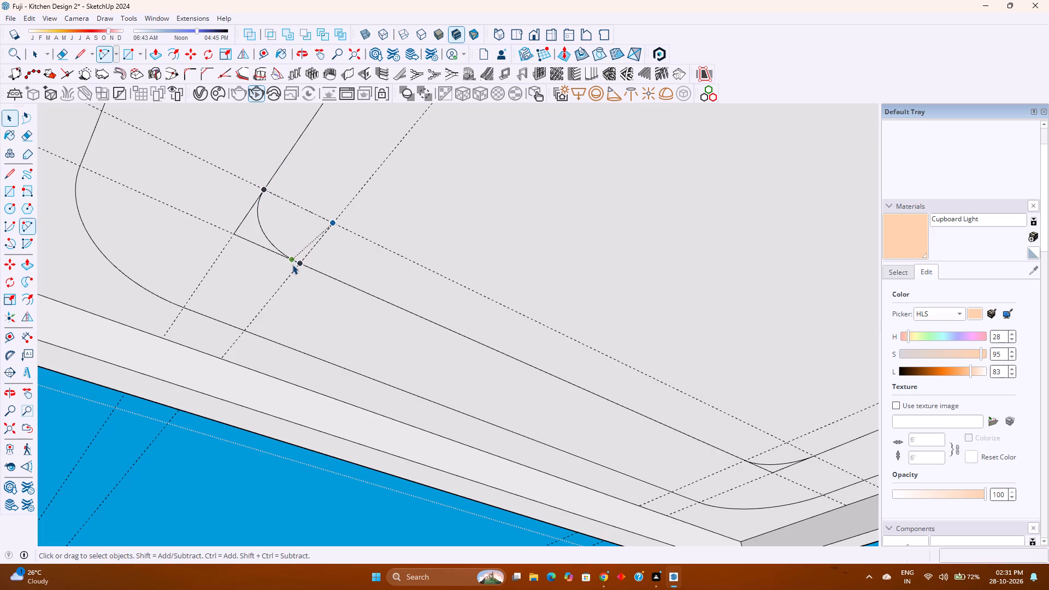
Erase the leftover square corner edges outside the new arc at the cabinet-side corner near the window wall.
text(e)
click(244, 216)
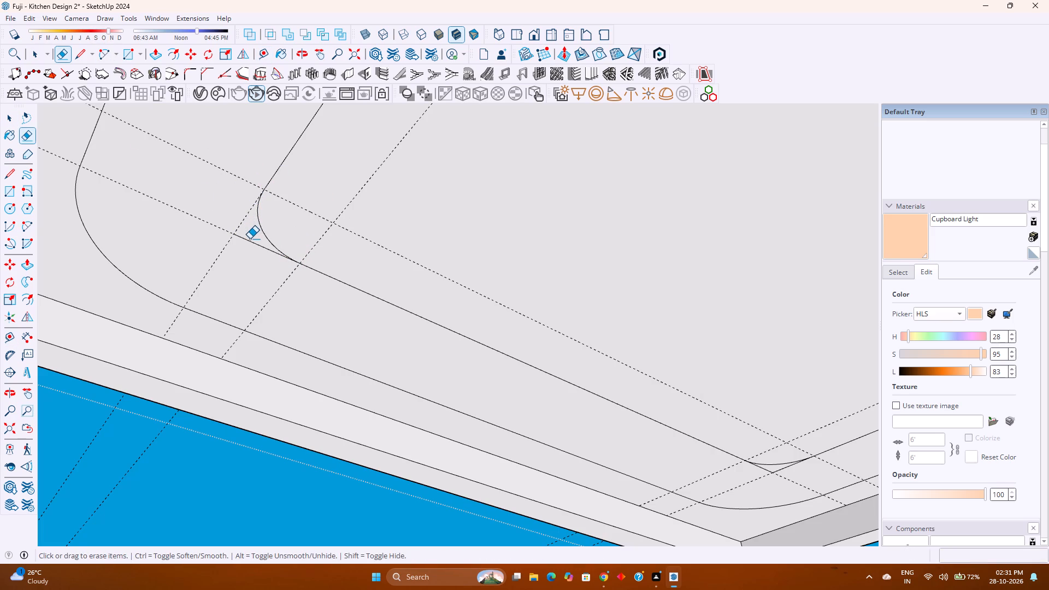
click(250, 239)
click(250, 241)
scroll(302, 287, down, 2)
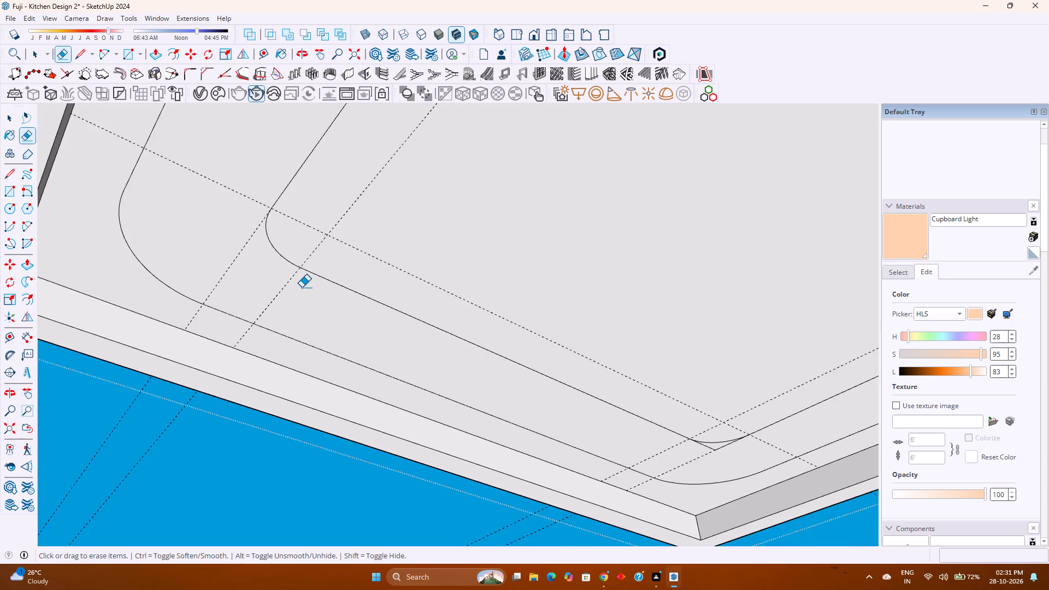
Erase the leftover square corner edges outside the arc at the other end of the inner outline's window-wall-side edge.
shift+middle_drag(422, 298, 225, 243)
scroll(568, 424, up, 1)
middle_drag(568, 424, 562, 366)
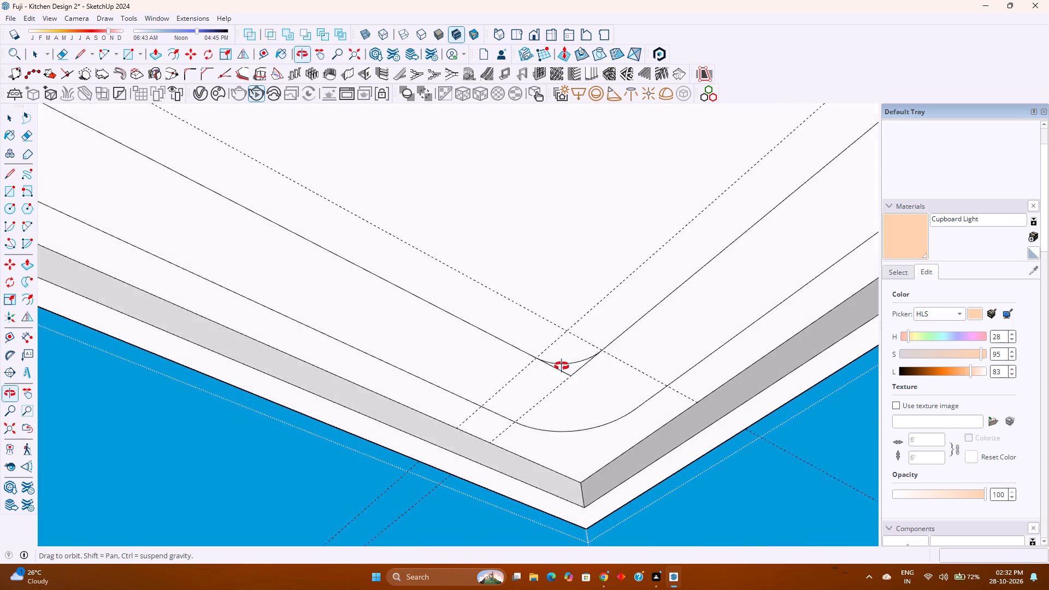
middle_drag(562, 366, 562, 356)
middle_click(562, 356)
scroll(568, 357, up, 3)
click(562, 350)
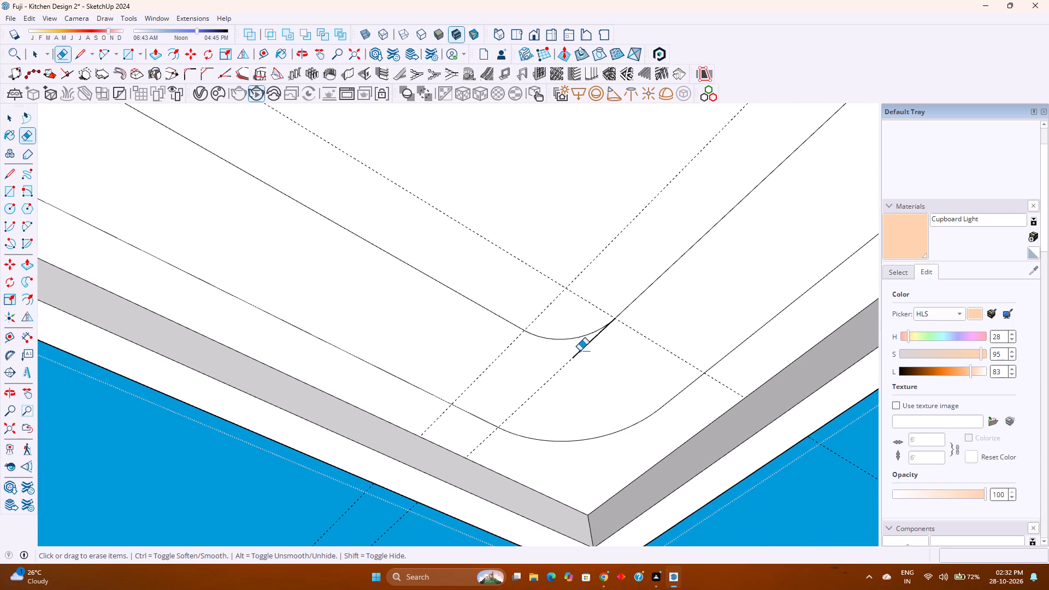
click(580, 351)
Erase the leftover square corner edges at the inner outline's corner farthest from both the cabinets and the window wall.
scroll(533, 369, down, 9)
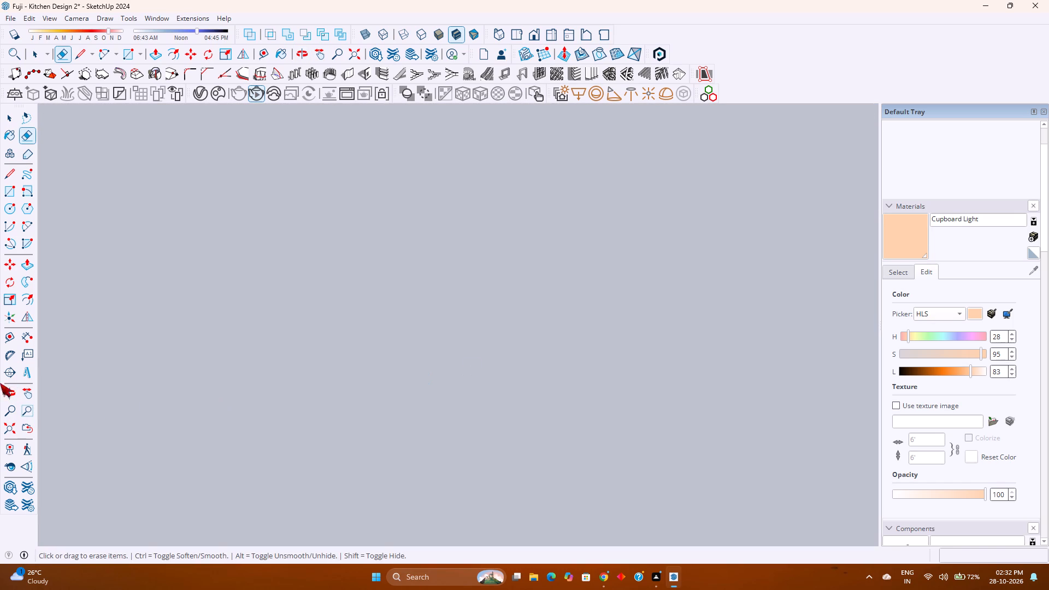
click(9, 432)
shift+middle_drag(363, 304, 361, 317)
shift+middle_drag(358, 325, 351, 340)
shift+middle_click(345, 356)
shift+middle_drag(342, 360, 327, 390)
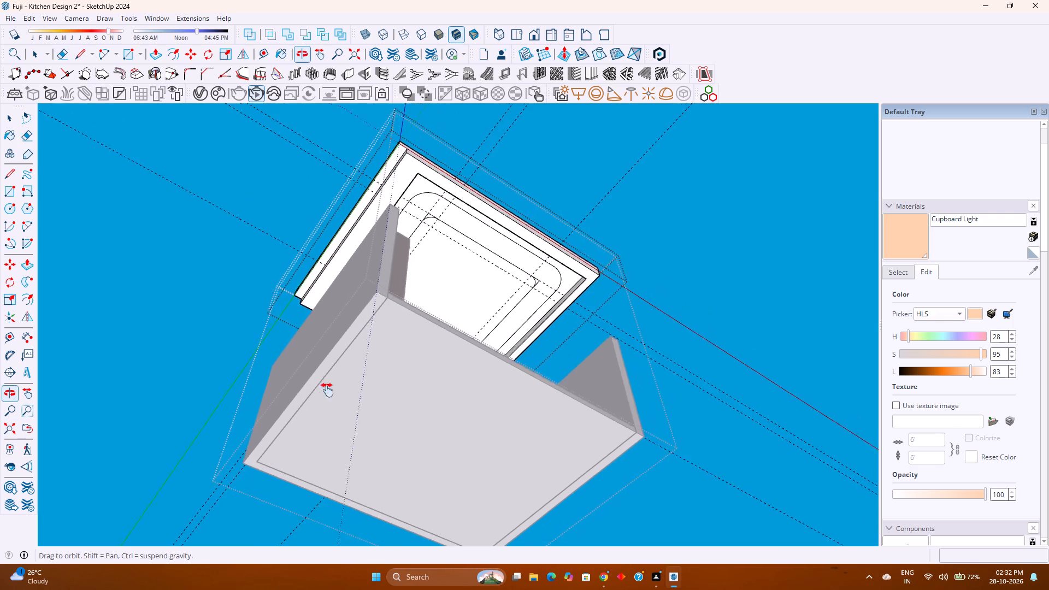
shift+middle_drag(328, 387, 324, 396)
shift+middle_drag(327, 390, 334, 376)
shift+middle_drag(316, 408, 282, 443)
scroll(510, 302, up, 9)
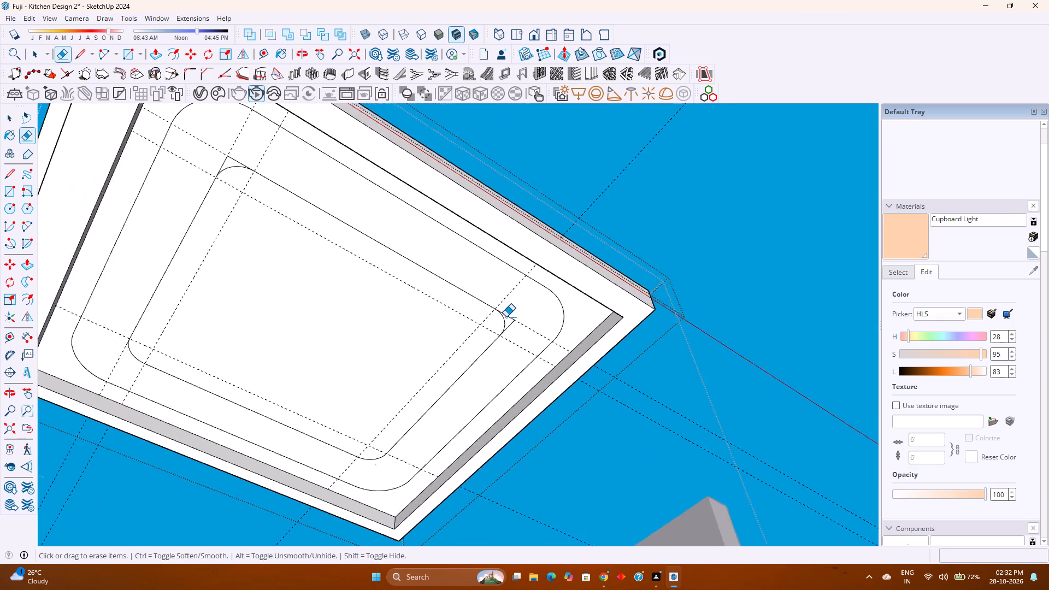
scroll(506, 317, up, 5)
click(508, 316)
click(511, 332)
Erase the leftover square corner edges at the inner outline's cabinet-side corner away from the window wall.
shift+middle_drag(423, 309, 434, 313)
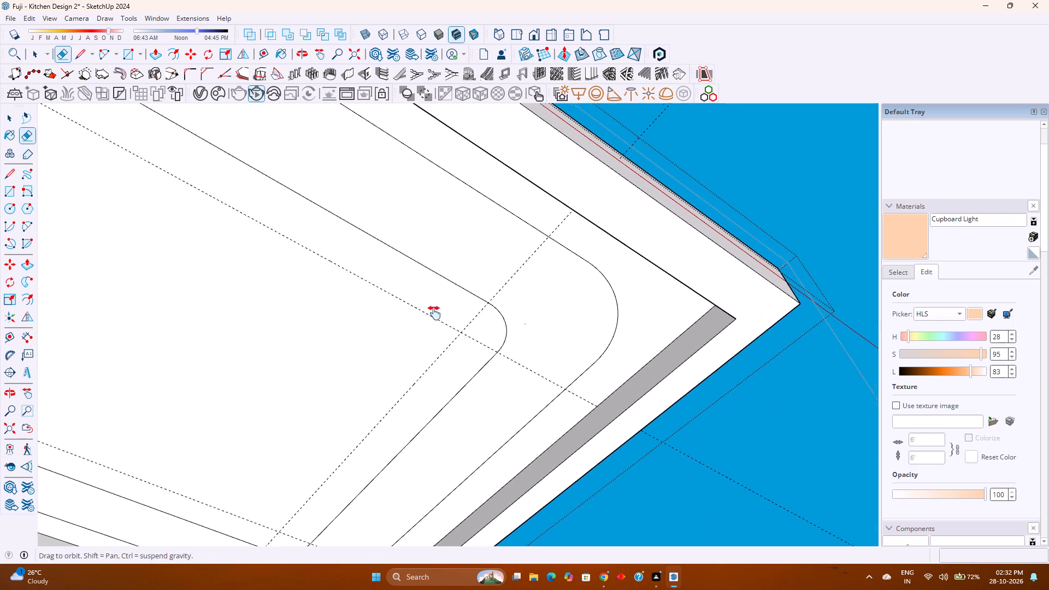
shift+middle_drag(434, 313, 638, 404)
shift+middle_drag(410, 267, 545, 404)
shift+middle_click(541, 400)
click(364, 267)
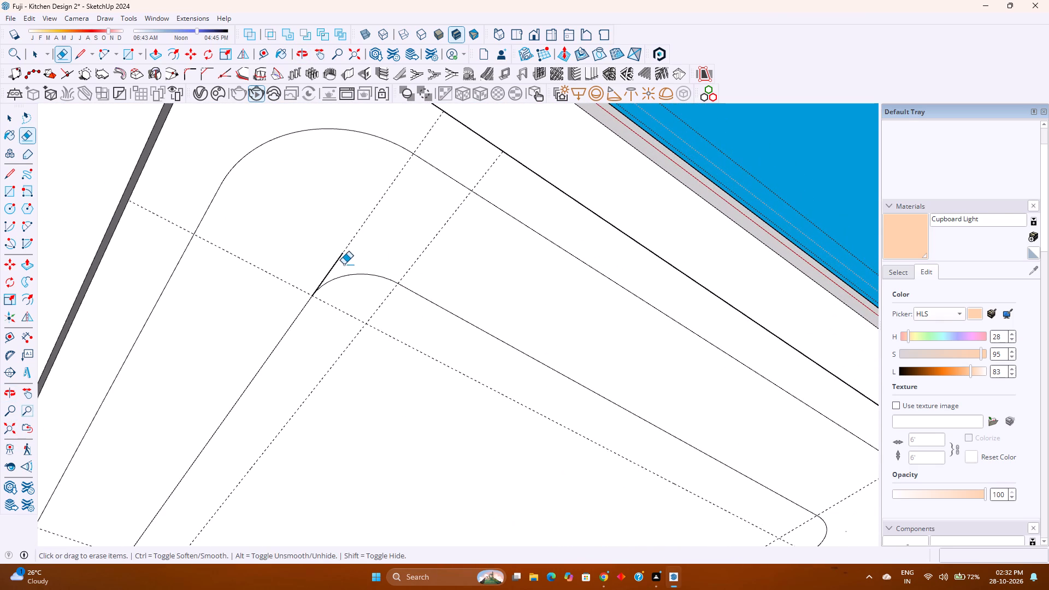
click(334, 264)
key(space)
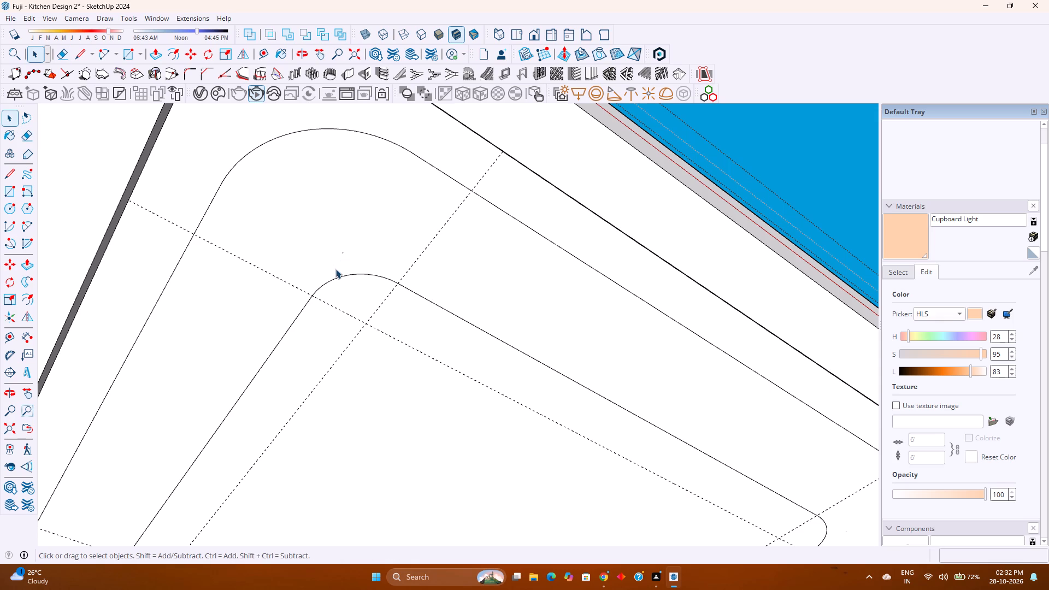
Set the inner outline's cabinet-side corner arc away from the window wall to 120 segments.
scroll(335, 269, down, 6)
middle_drag(367, 305, 262, 245)
middle_click(262, 245)
scroll(262, 245, down, 3)
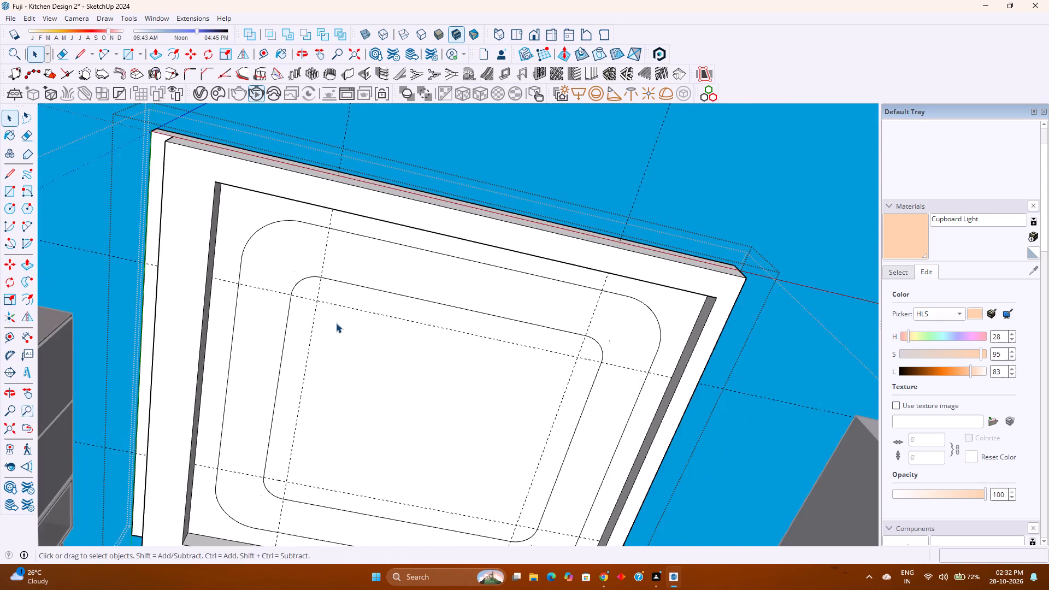
middle_drag(352, 345, 339, 304)
middle_click(339, 304)
scroll(345, 302, down, 1)
middle_drag(345, 302, 341, 334)
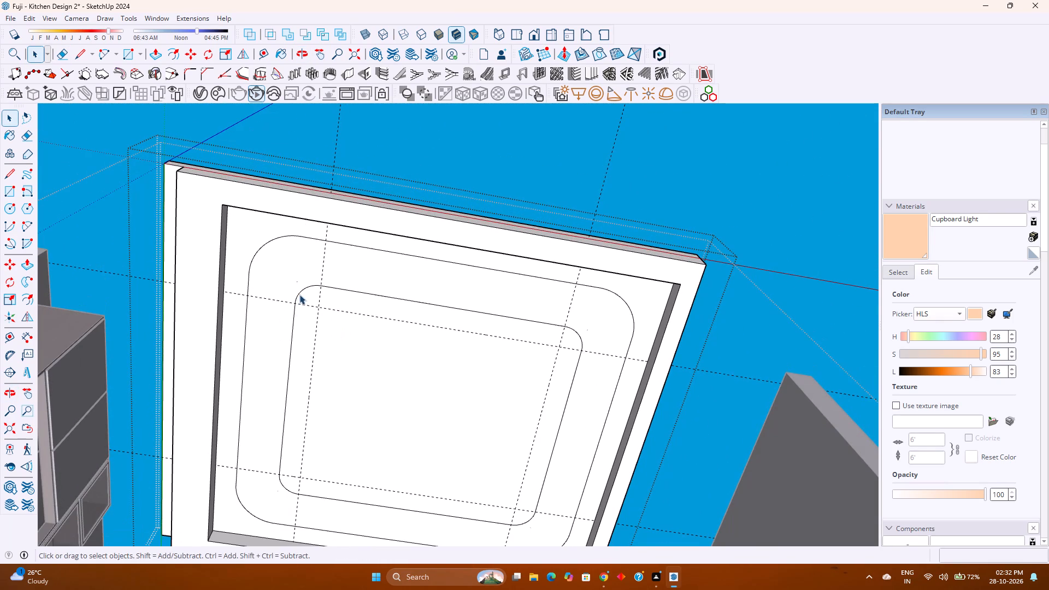
click(310, 287)
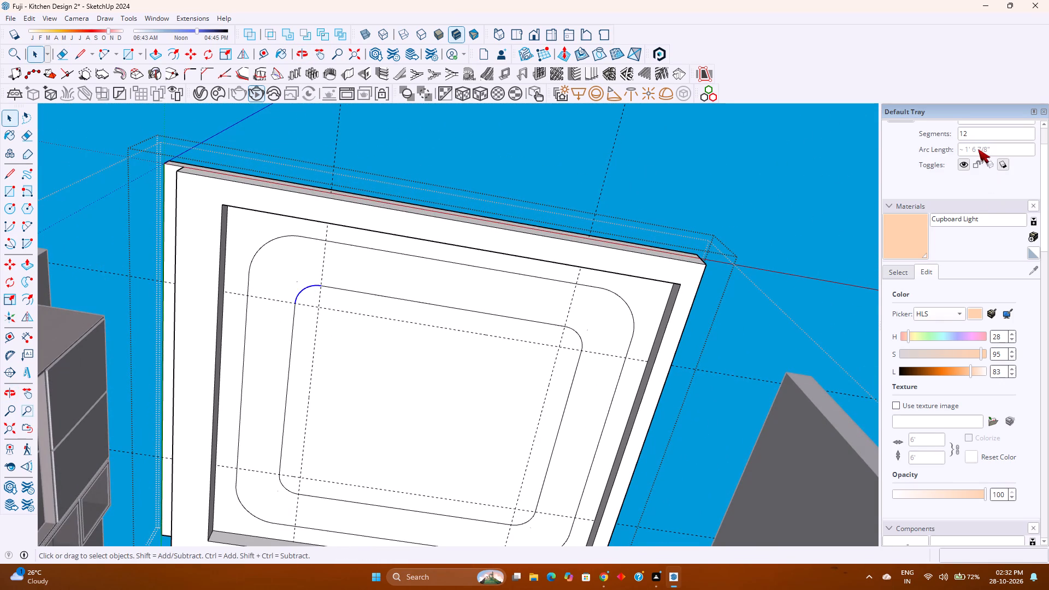
click(976, 137)
key(0)
key(Return)
Set the inner outline's corner arc farthest from the cabinets and the window wall to 120 segments.
click(576, 333)
click(971, 134)
key(0)
key(Return)
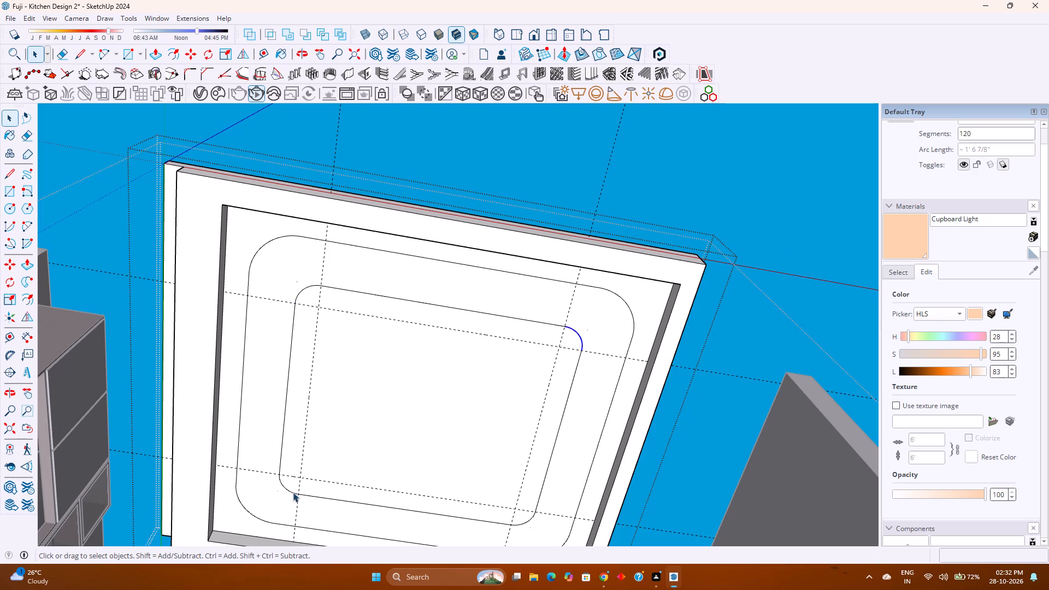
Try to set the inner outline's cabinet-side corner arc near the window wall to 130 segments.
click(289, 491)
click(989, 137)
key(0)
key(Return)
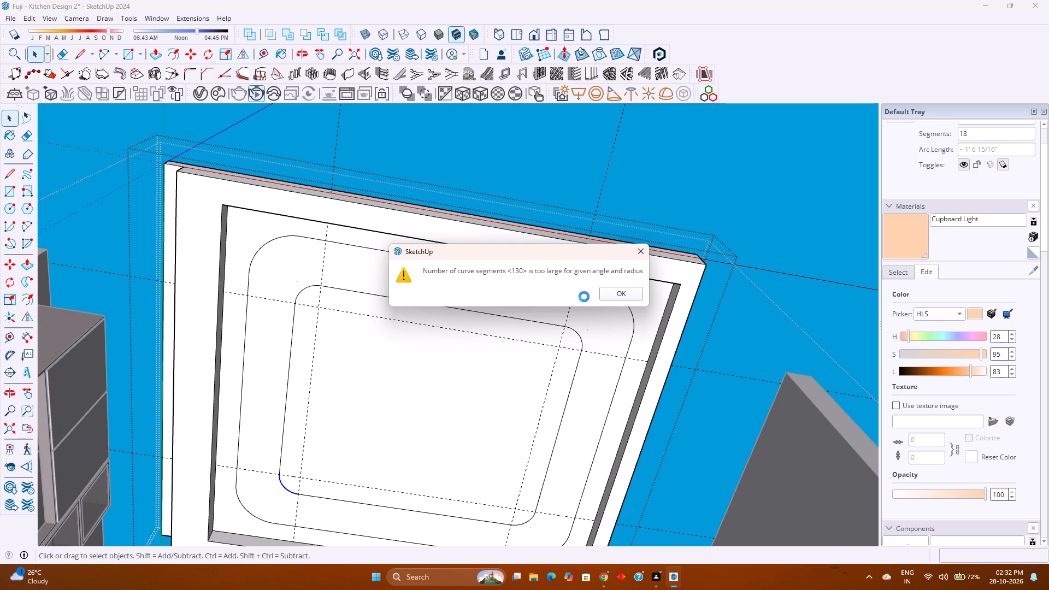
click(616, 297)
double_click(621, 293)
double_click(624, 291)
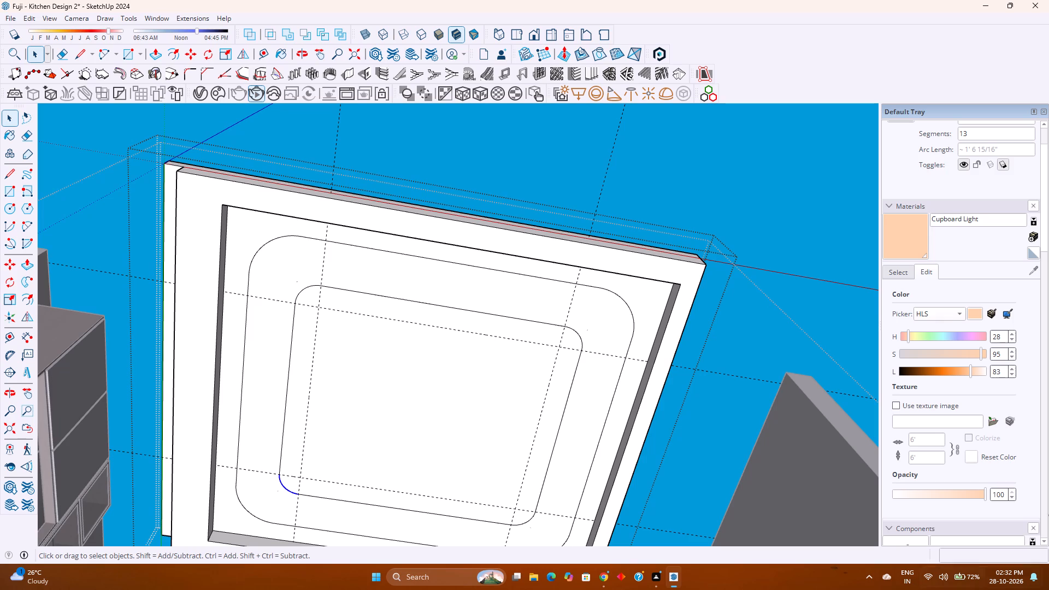
Set the inner outline's cabinet-side corner arc near the window wall to 120 segments.
click(293, 530)
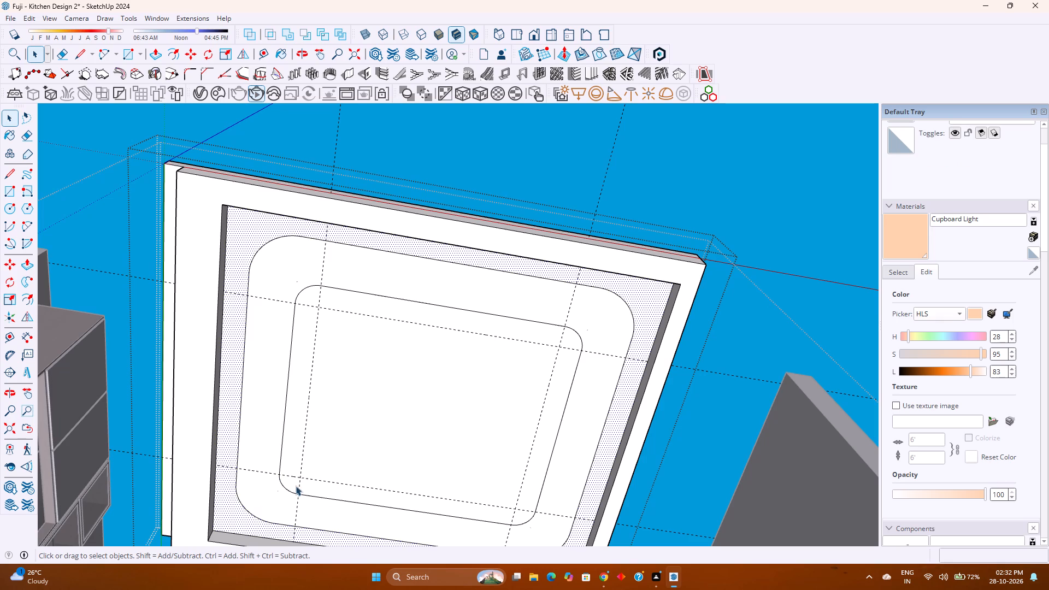
click(284, 487)
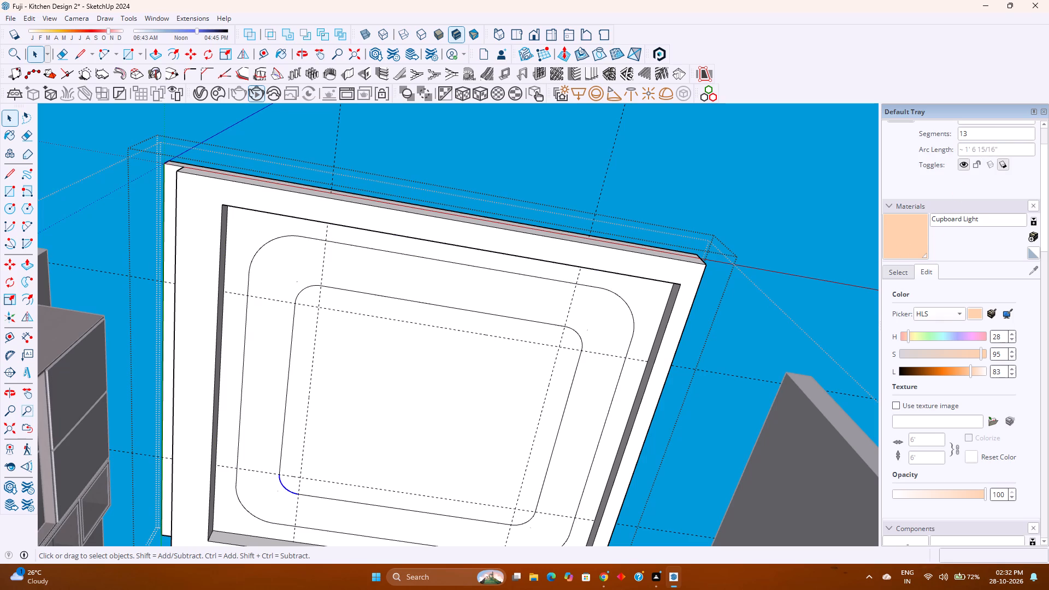
double_click(981, 132)
text(120)
key(Return)
Set the inner outline's remaining corner arc, near the window wall and away from the cabinets, to 120 segments.
click(524, 521)
click(987, 133)
key(0)
key(Return)
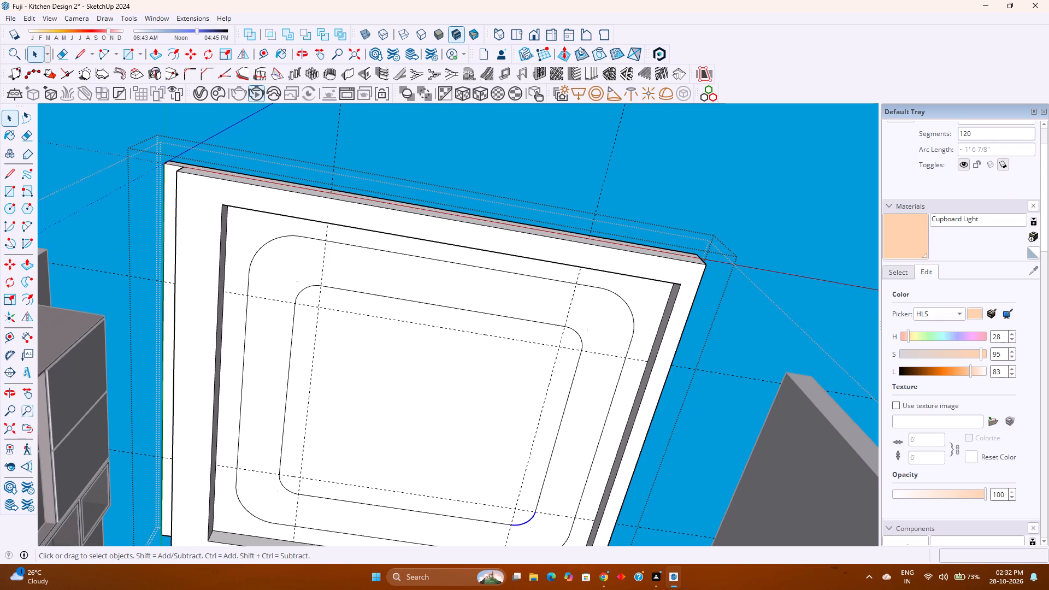
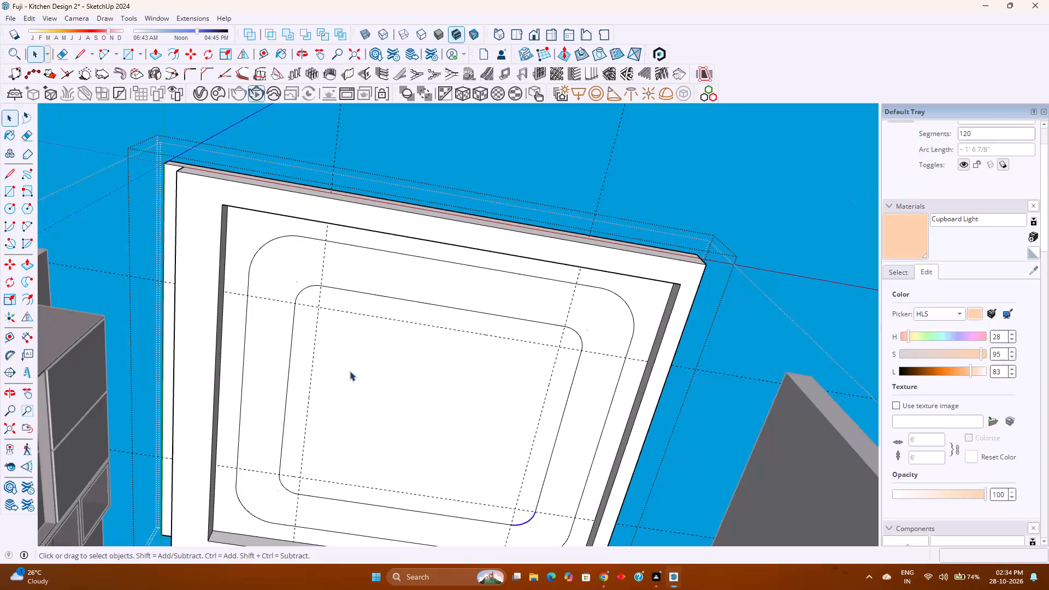
Weld the edges of the inner rounded outline on the slab's recessed face into one continuous curve, leaving its face out of the selection.
click(352, 371)
double_click(352, 371)
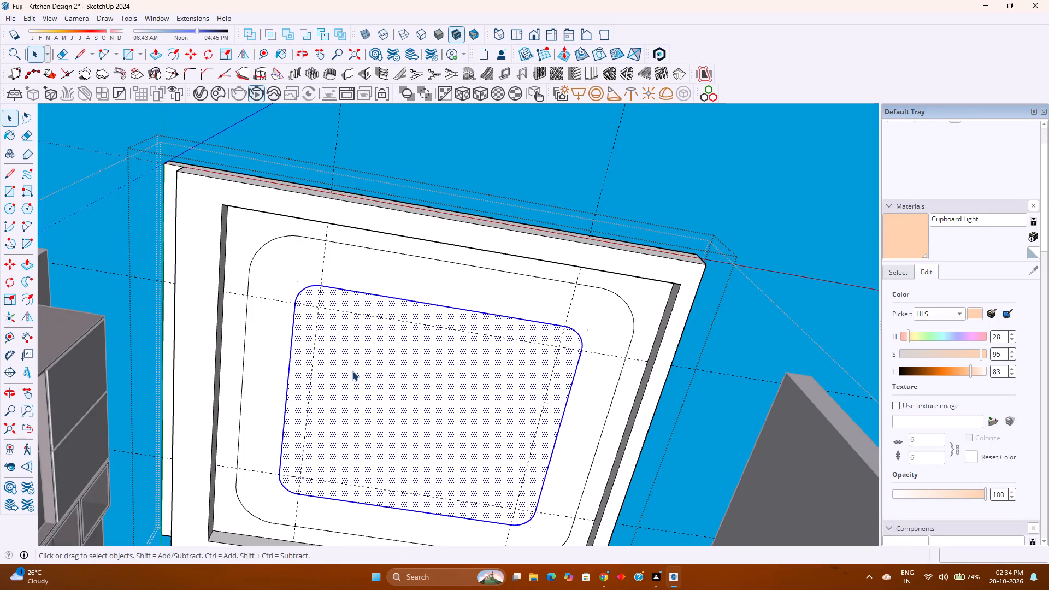
right_click(352, 371)
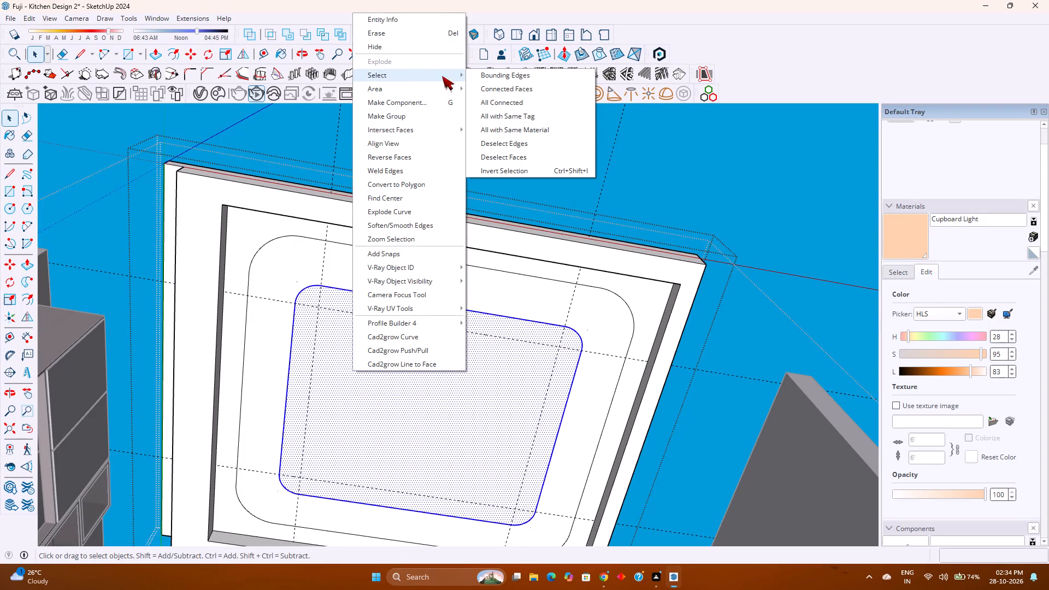
click(509, 155)
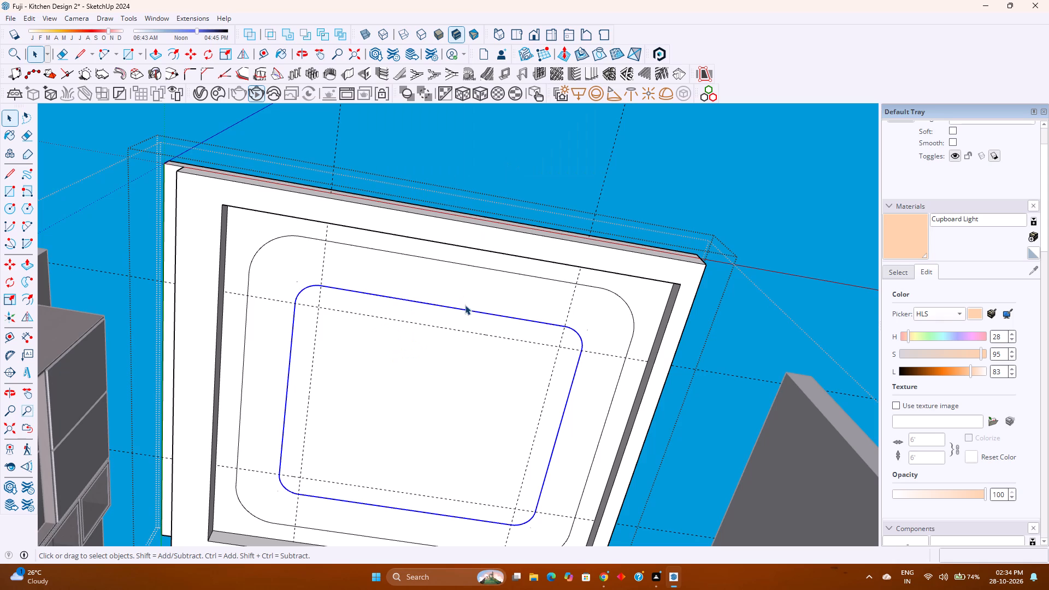
right_click(465, 308)
double_click(358, 333)
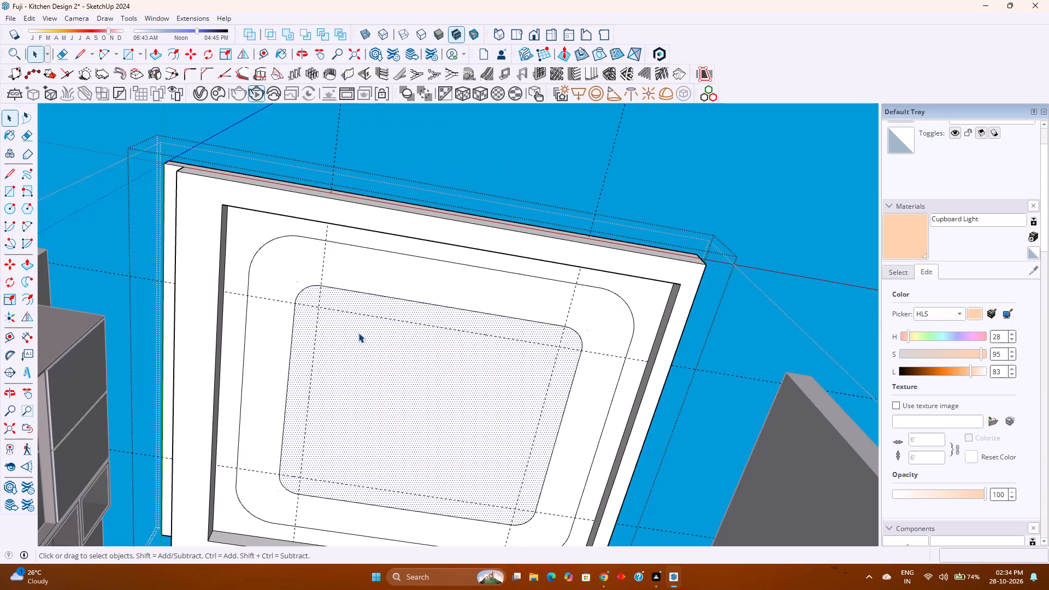
right_click(358, 333)
double_click(320, 343)
double_click(351, 343)
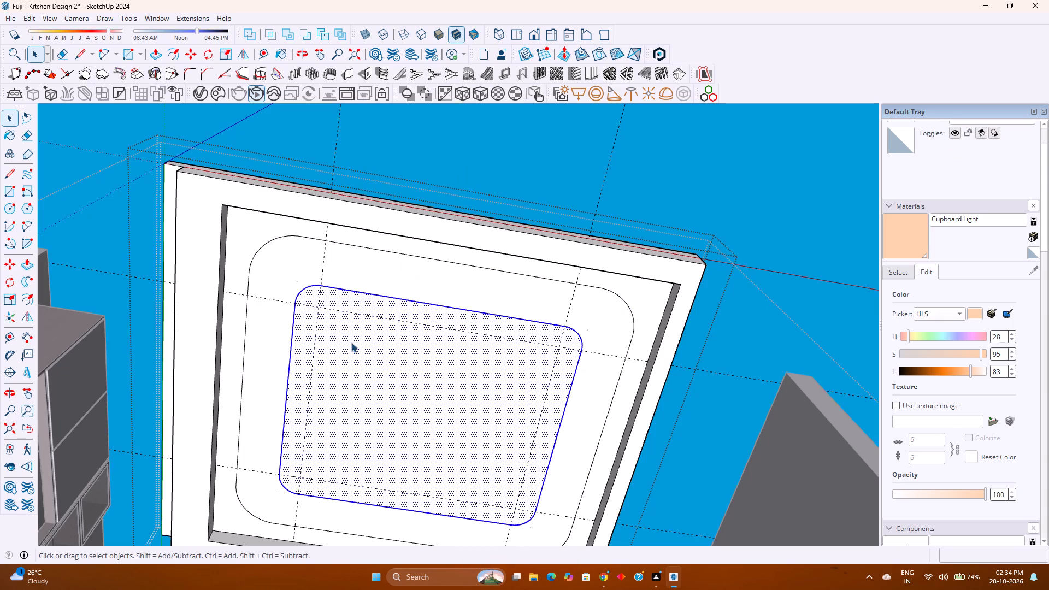
right_click(378, 338)
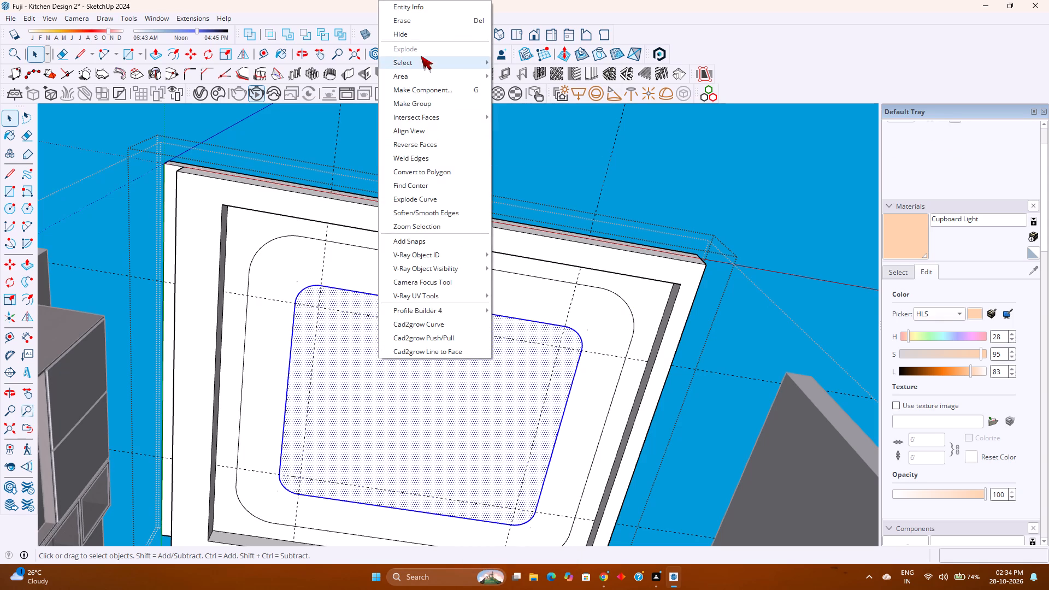
click(555, 151)
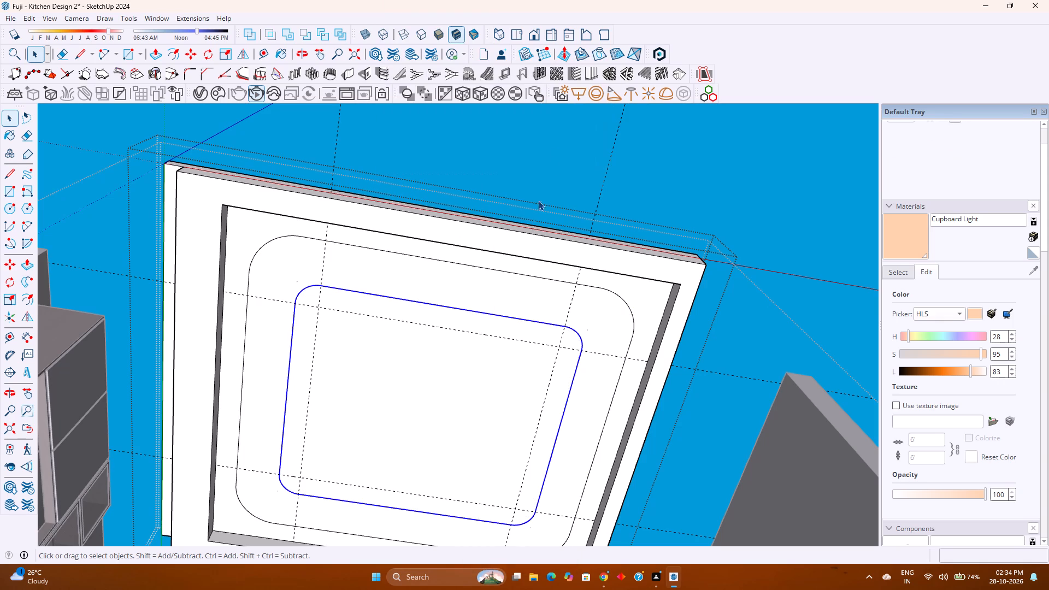
right_click(476, 312)
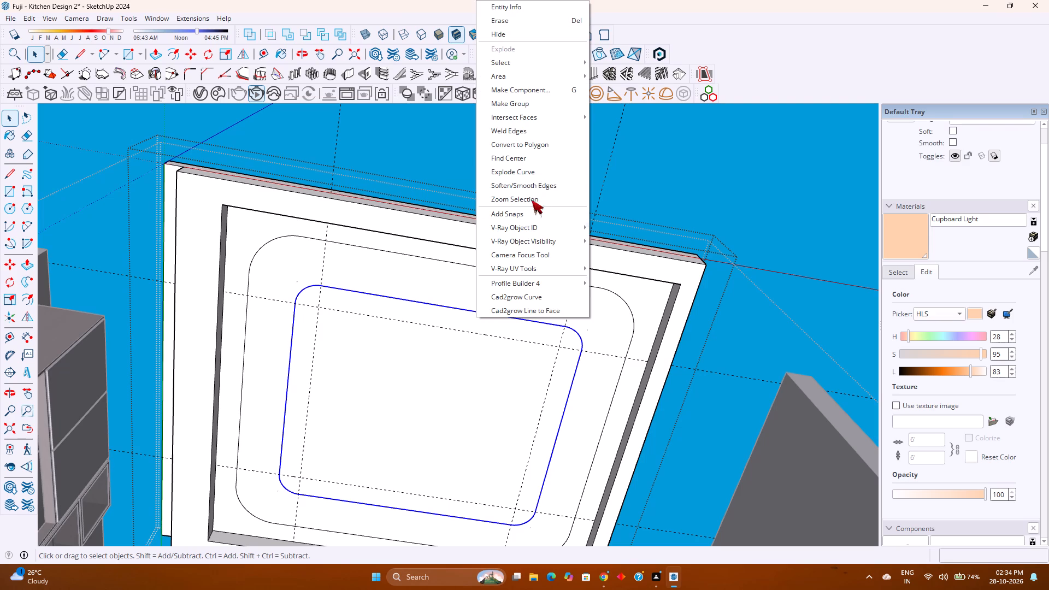
click(540, 132)
Weld the edges of the outer rounded outline bounding the band on the recessed face into one continuous curve.
double_click(404, 285)
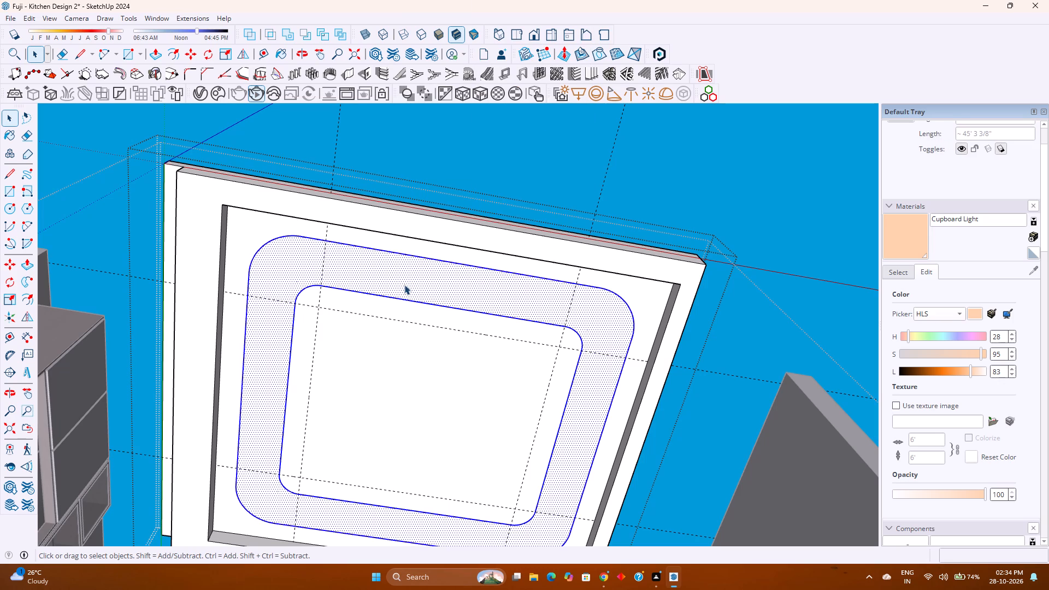
click(415, 257)
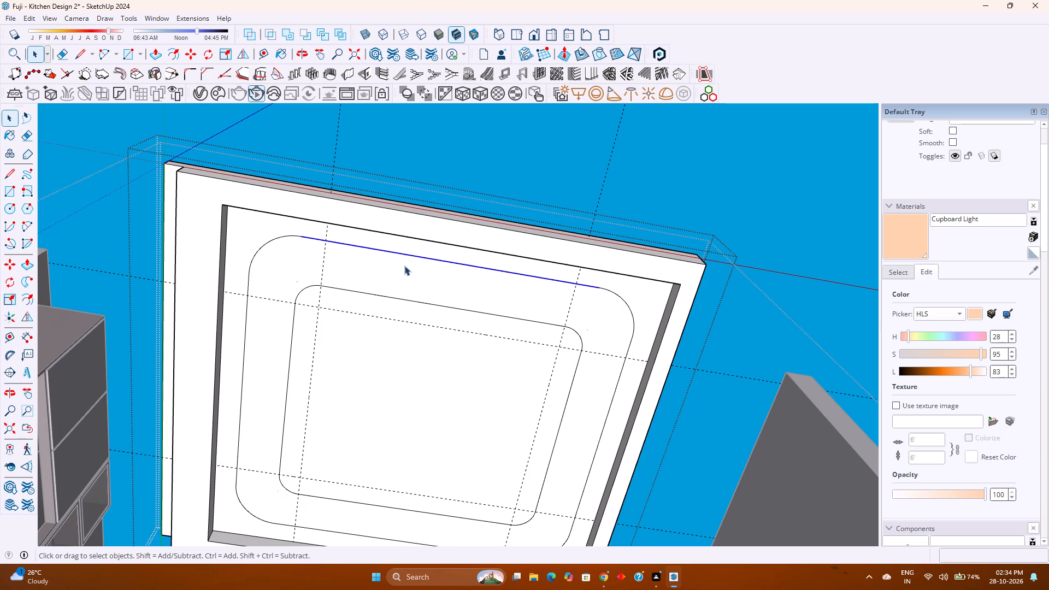
double_click(403, 267)
right_click(403, 267)
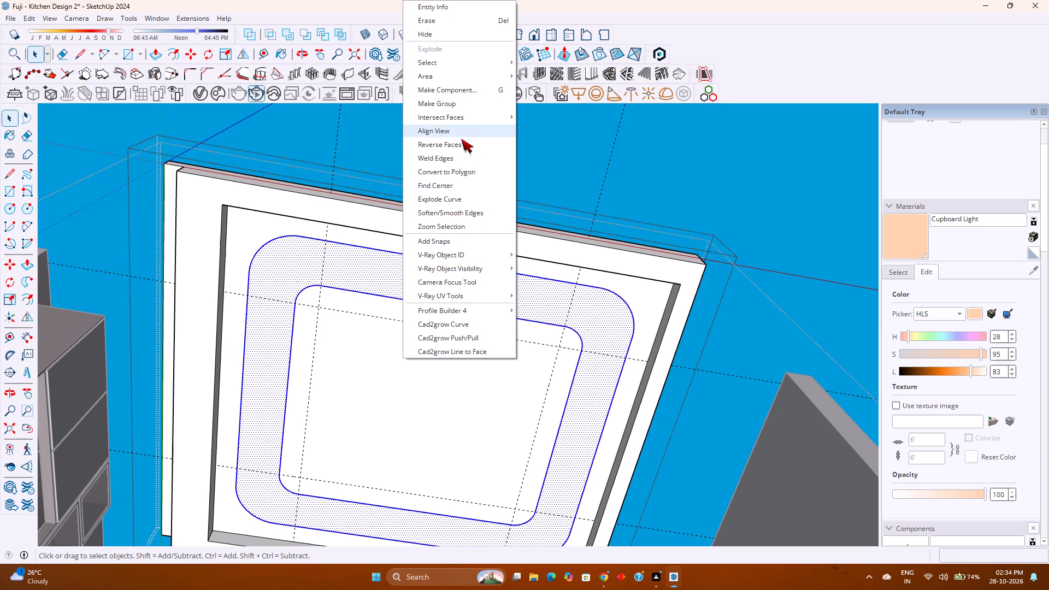
click(458, 160)
Inspect the slab's recessed face and its two nested rounded outlines from several angles.
click(388, 412)
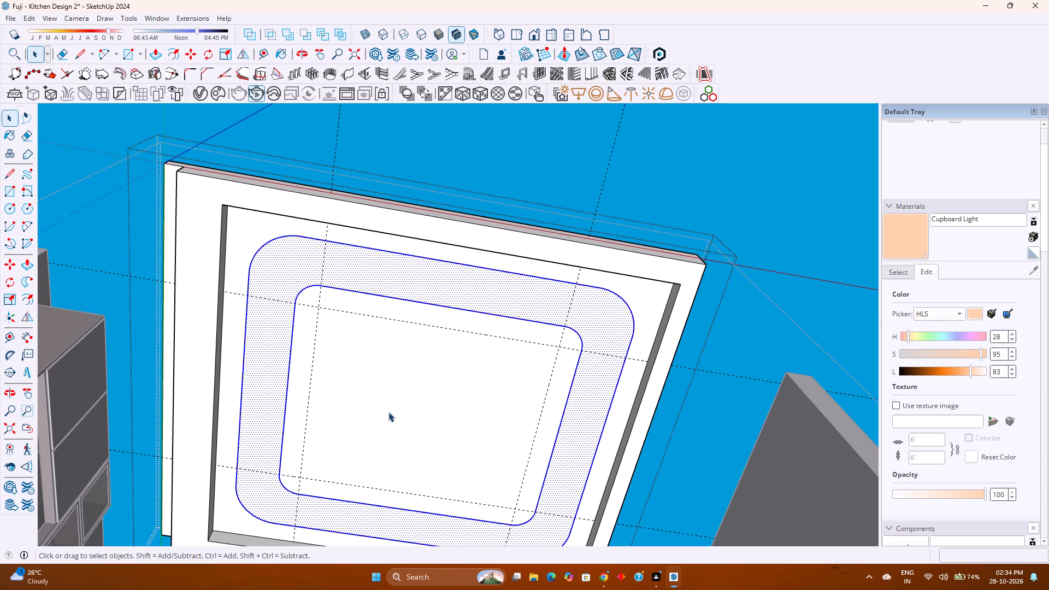
middle_drag(396, 399, 358, 491)
middle_click(358, 491)
scroll(363, 464, down, 1)
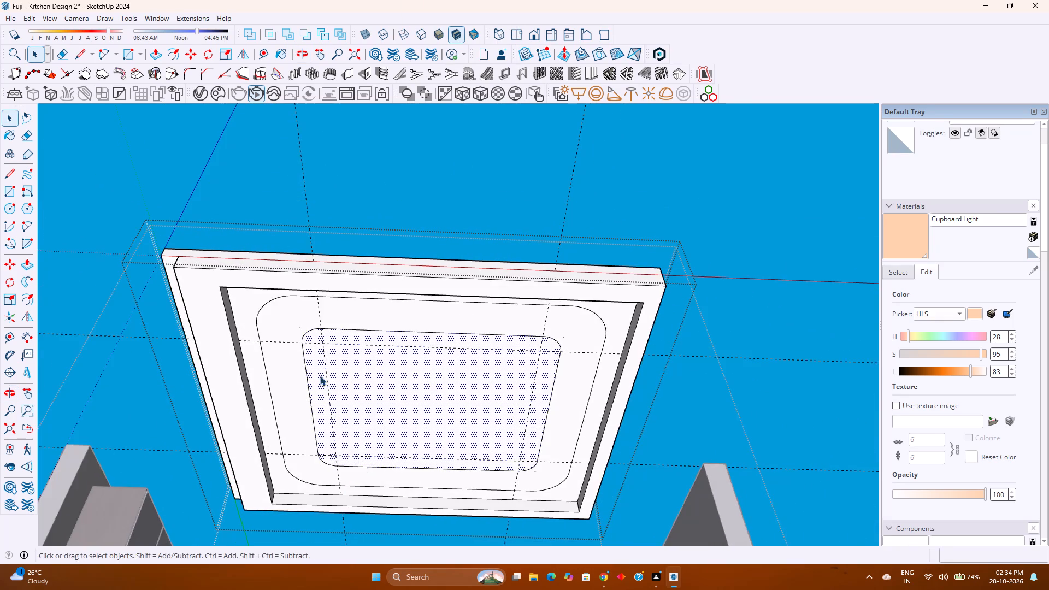
middle_drag(320, 375, 379, 459)
middle_click(379, 459)
scroll(293, 339, up, 3)
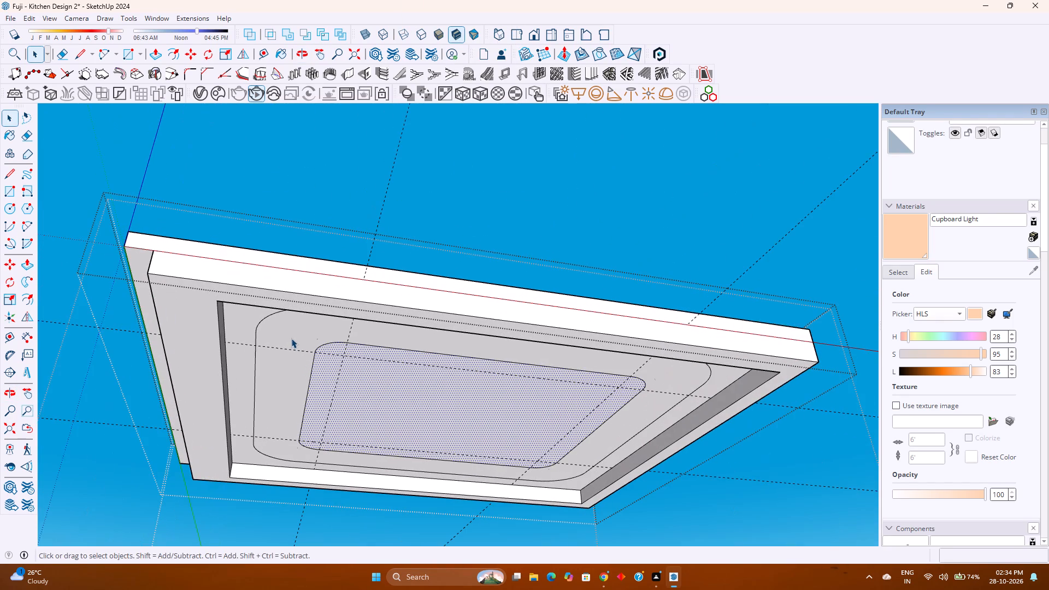
middle_drag(292, 337, 397, 335)
middle_click(397, 335)
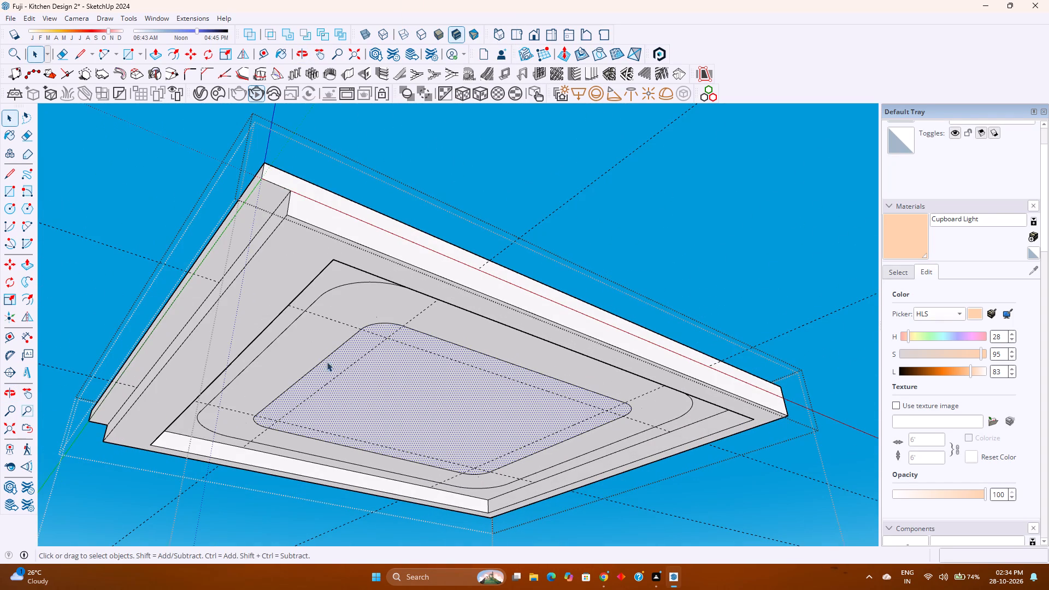
middle_drag(382, 408, 351, 347)
scroll(351, 349, down, 1)
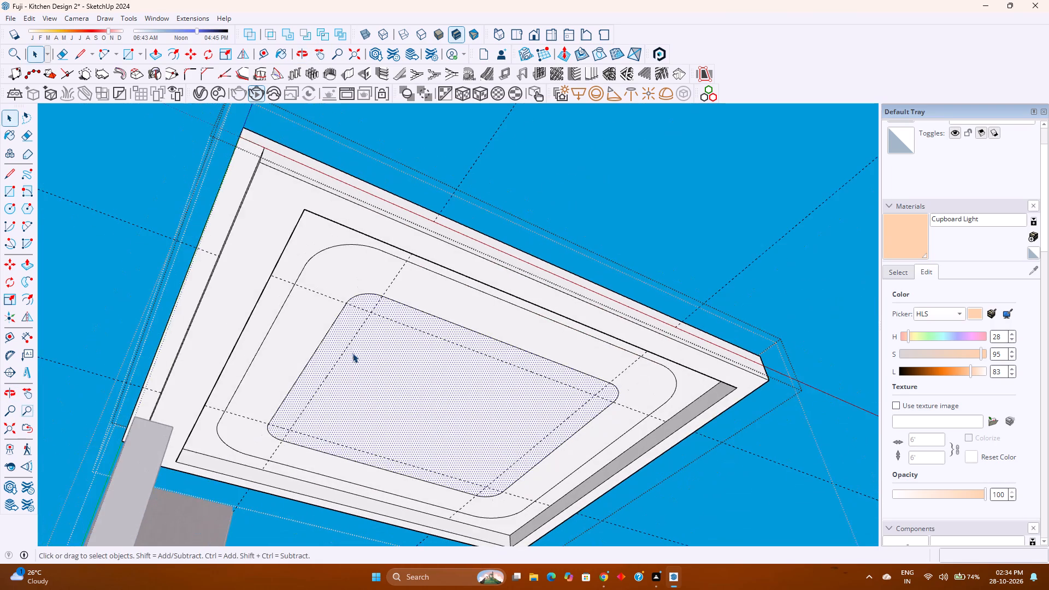
middle_drag(365, 374, 210, 339)
middle_click(210, 339)
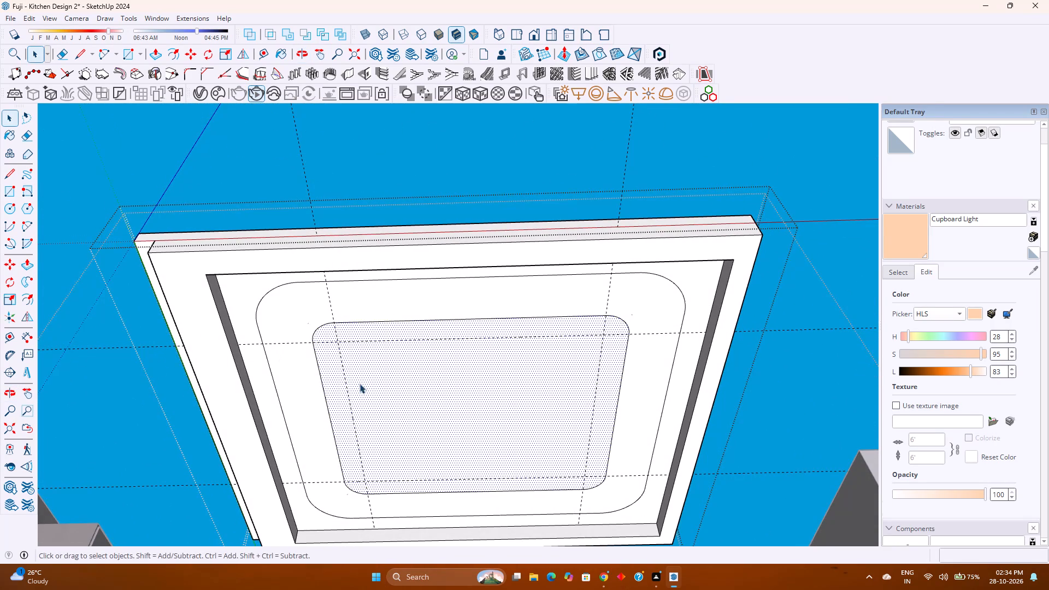
click(400, 388)
middle_drag(432, 365, 445, 314)
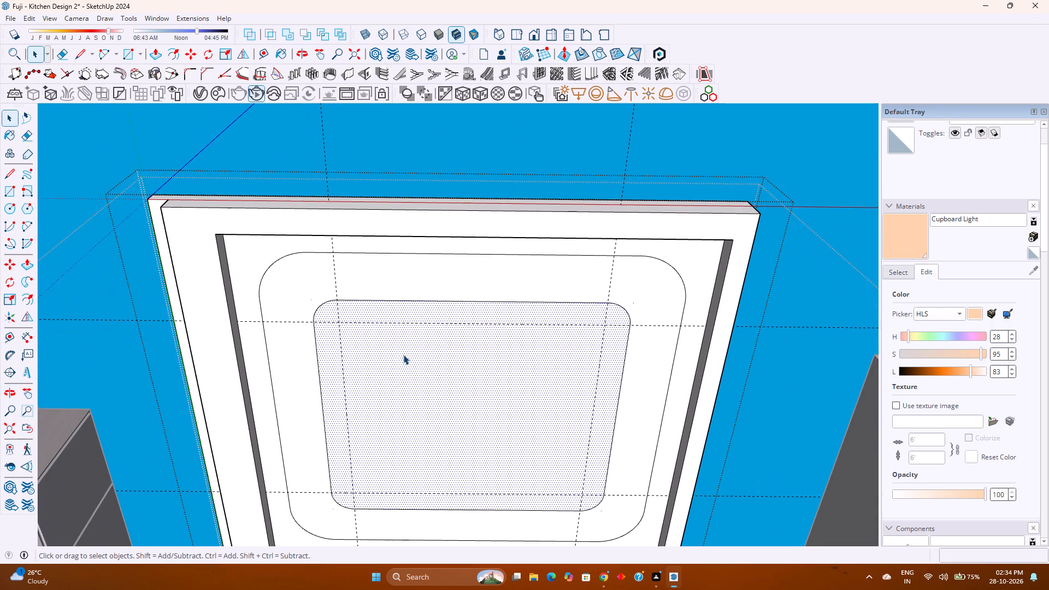
middle_drag(410, 352, 398, 435)
middle_click(398, 435)
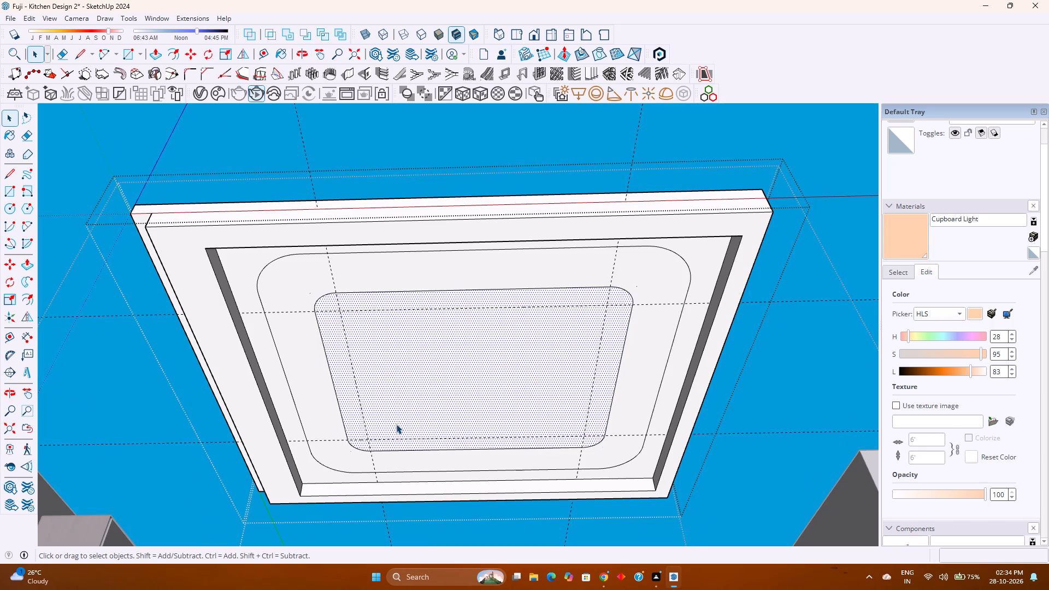
middle_drag(392, 422, 392, 341)
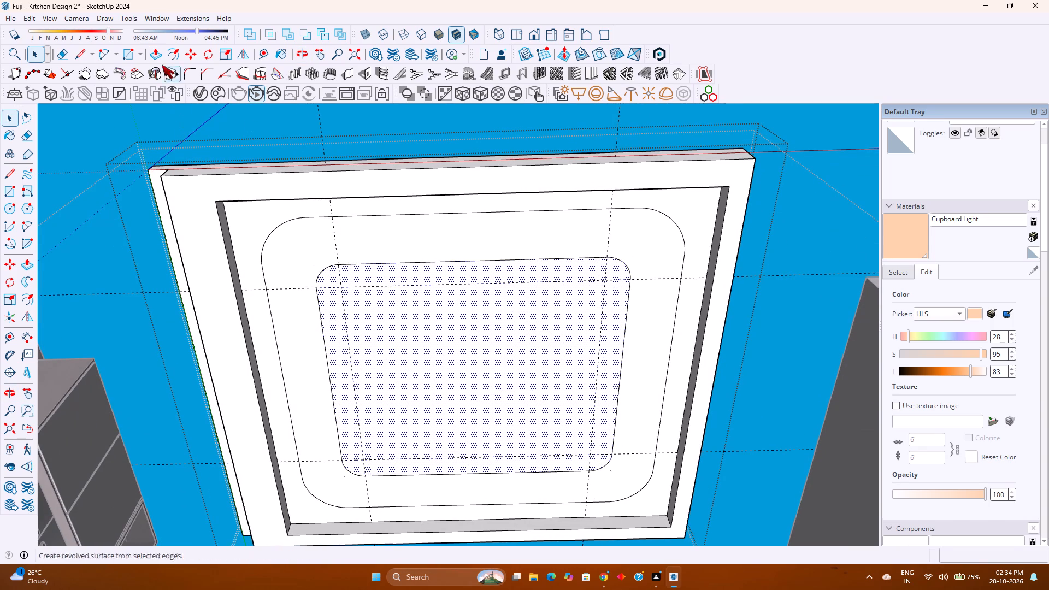
Copy the band face between the two rounded outlines, with its edges, 5' straight up above the slab.
double_click(284, 262)
middle_drag(315, 284, 323, 377)
middle_click(323, 377)
key(m)
click(343, 309)
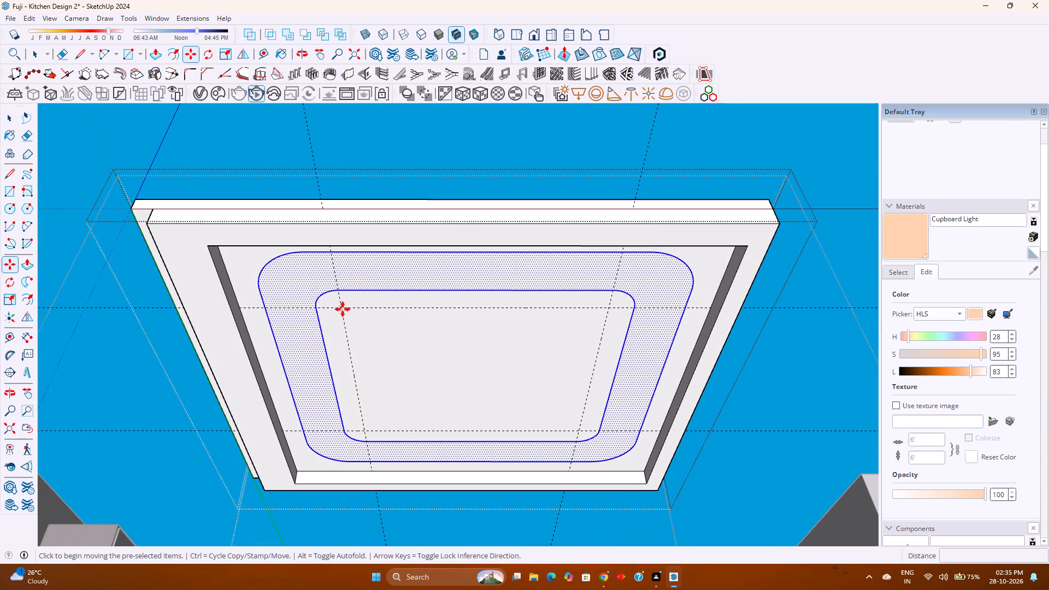
middle_drag(358, 171, 361, 311)
middle_click(361, 311)
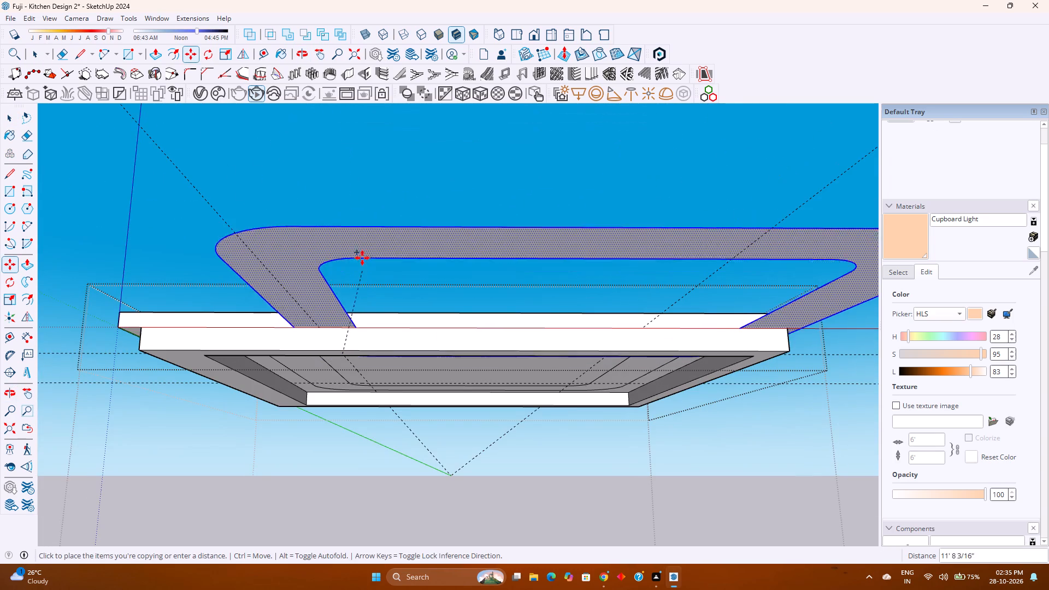
key(Up)
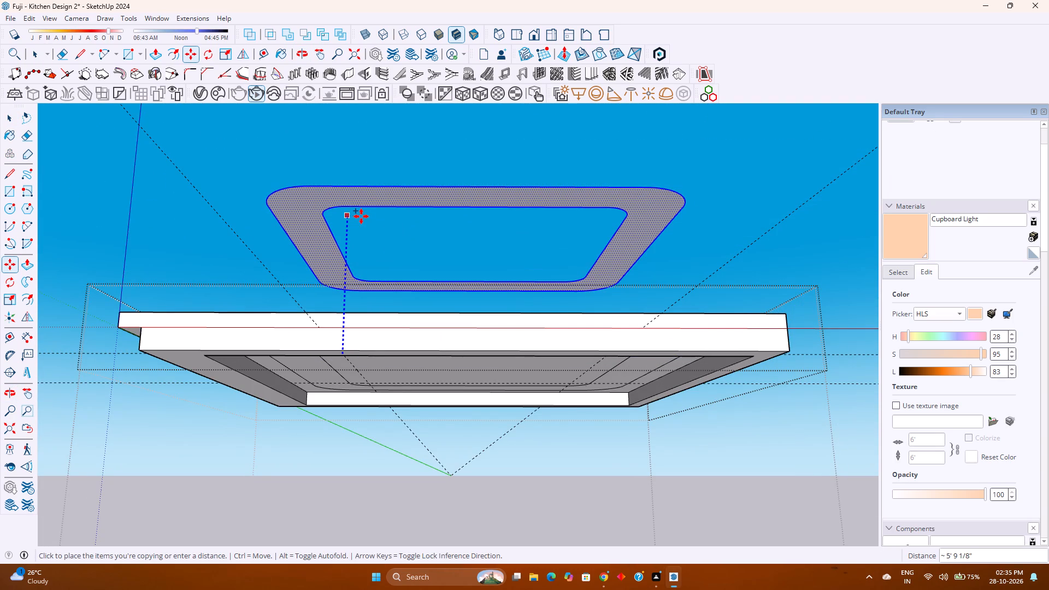
key(2)
key(apostrophe)
key(Return)
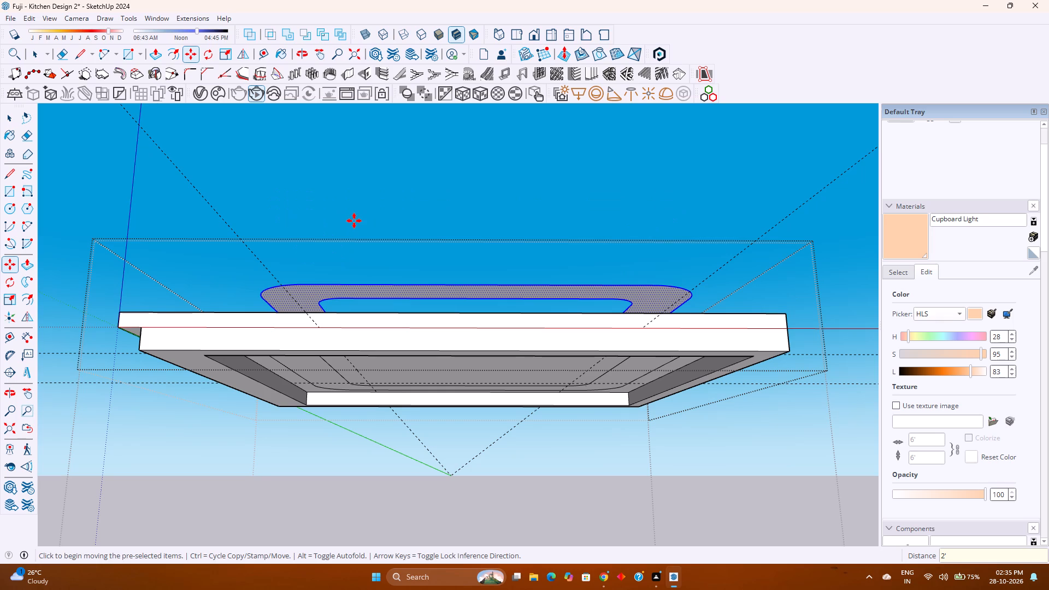
text(5')
key(Return)
Make a group from the copied rounded band above the slab.
key(space)
right_click(308, 222)
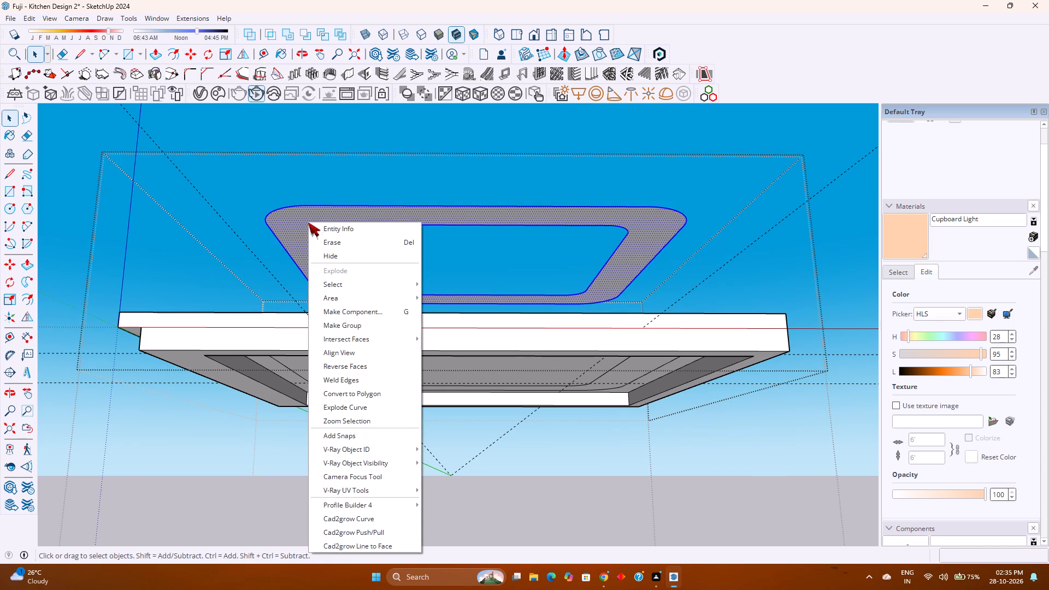
click(345, 329)
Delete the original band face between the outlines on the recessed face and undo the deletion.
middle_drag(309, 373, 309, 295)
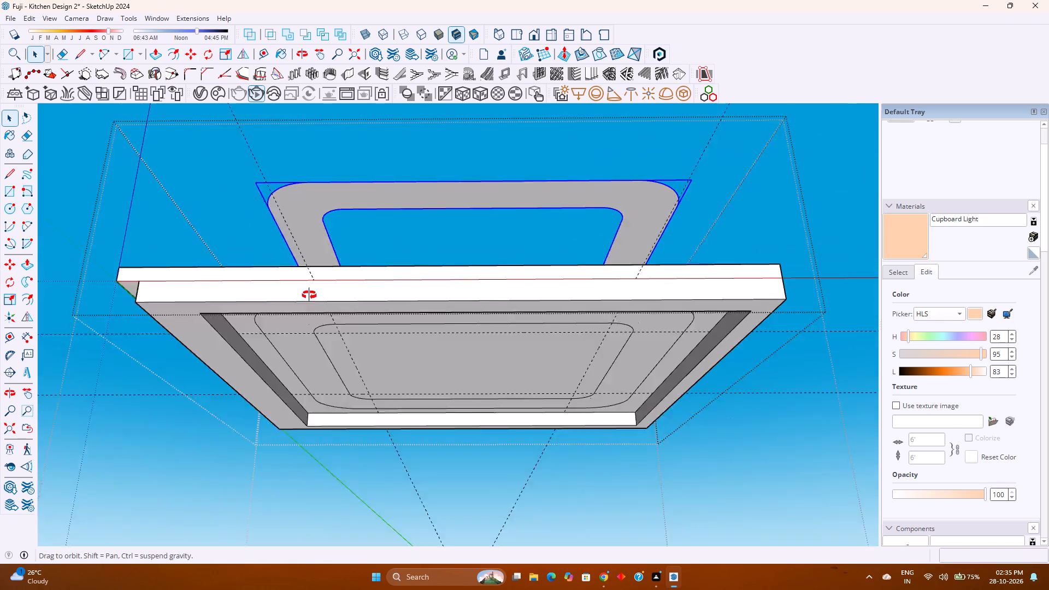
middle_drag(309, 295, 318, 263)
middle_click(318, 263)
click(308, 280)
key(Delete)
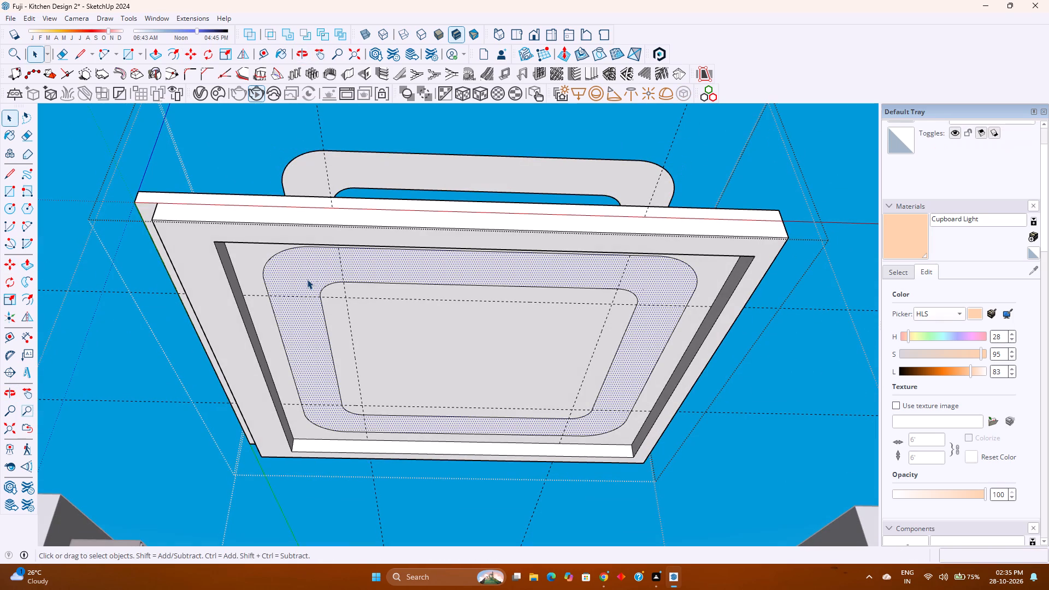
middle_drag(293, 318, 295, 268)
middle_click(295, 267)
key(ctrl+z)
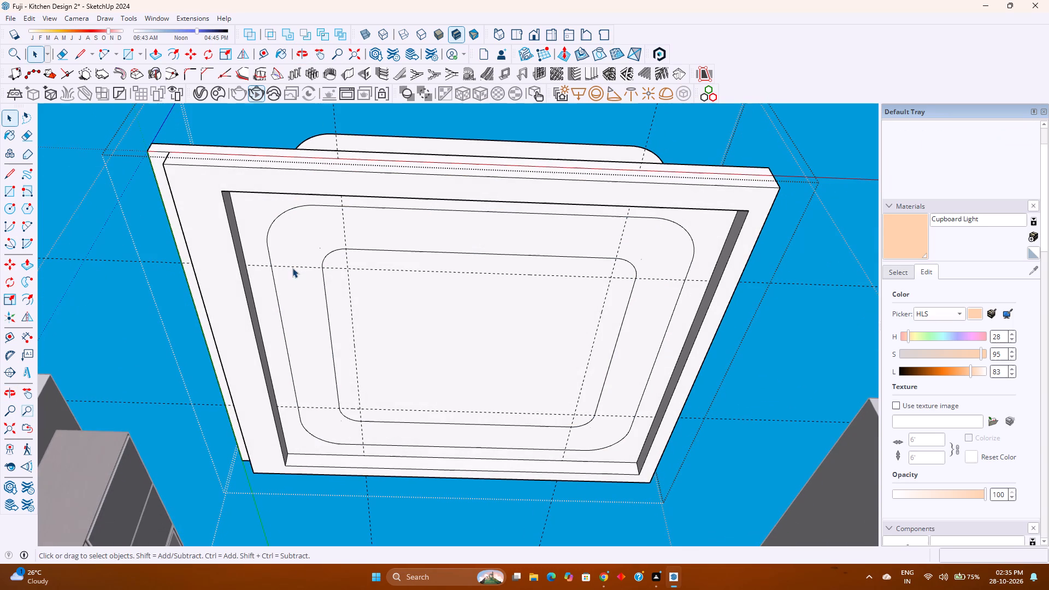
Erase the outer and inner rounded outlines from the slab's recessed face, leaving the copied band above in place.
click(275, 289)
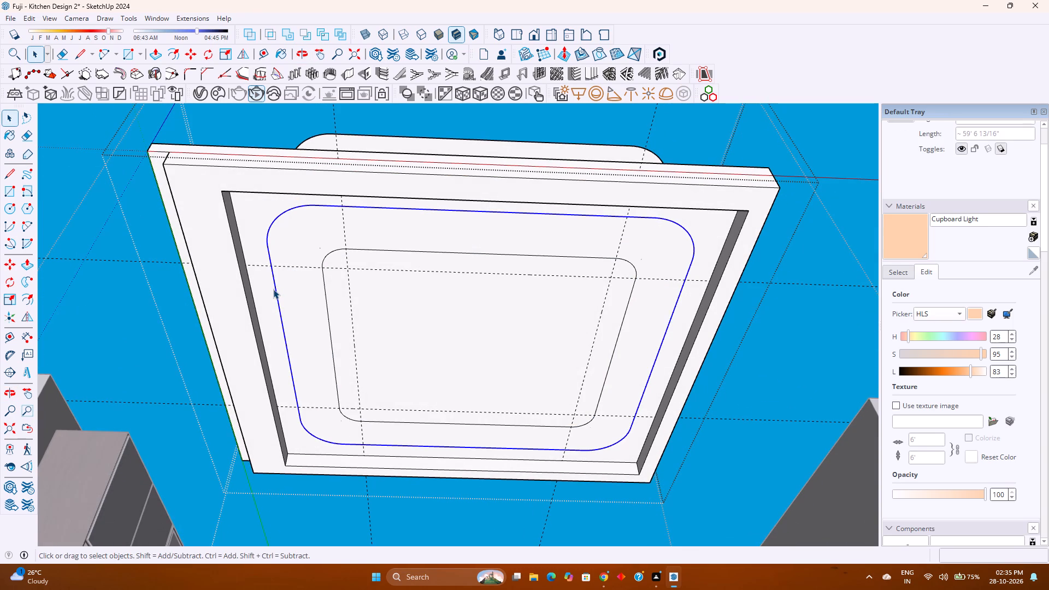
key(Delete)
middle_drag(398, 306, 398, 286)
middle_drag(358, 284, 333, 303)
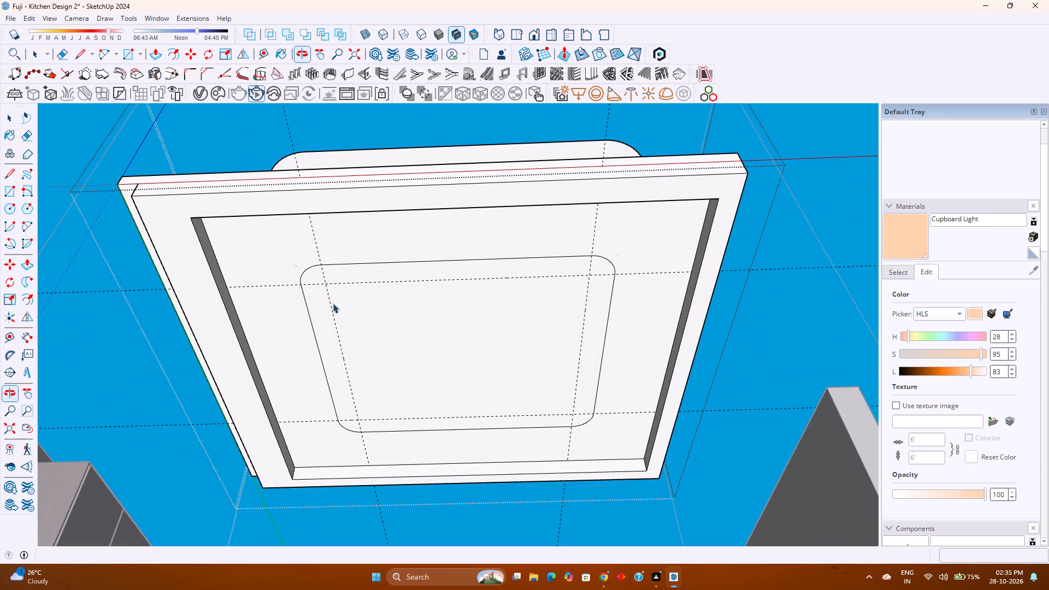
click(309, 315)
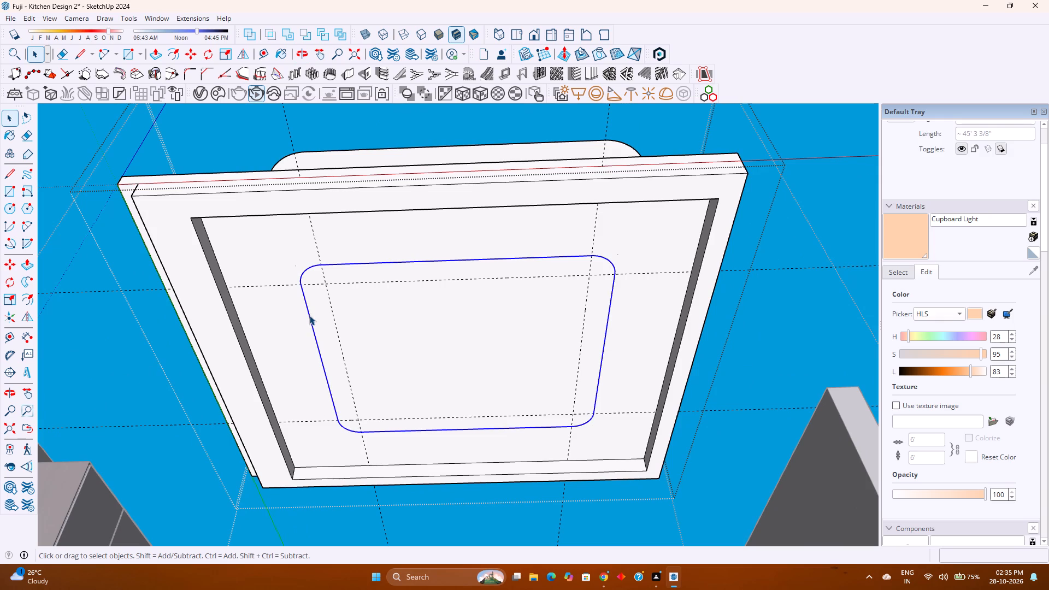
key(Delete)
middle_drag(304, 341, 309, 315)
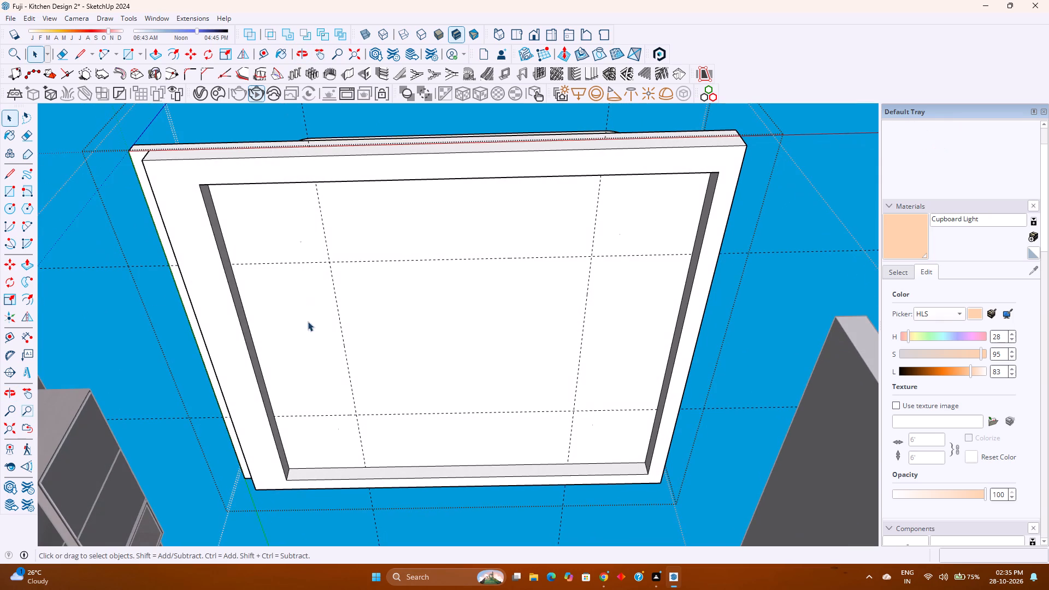
Undo the last deletion on the recessed face.
key(ctrl+z)
Place two guides through the centre of the rounded outline on the recessed face, offset 6' 3" and 5' 6" from its straight edges.
click(262, 51)
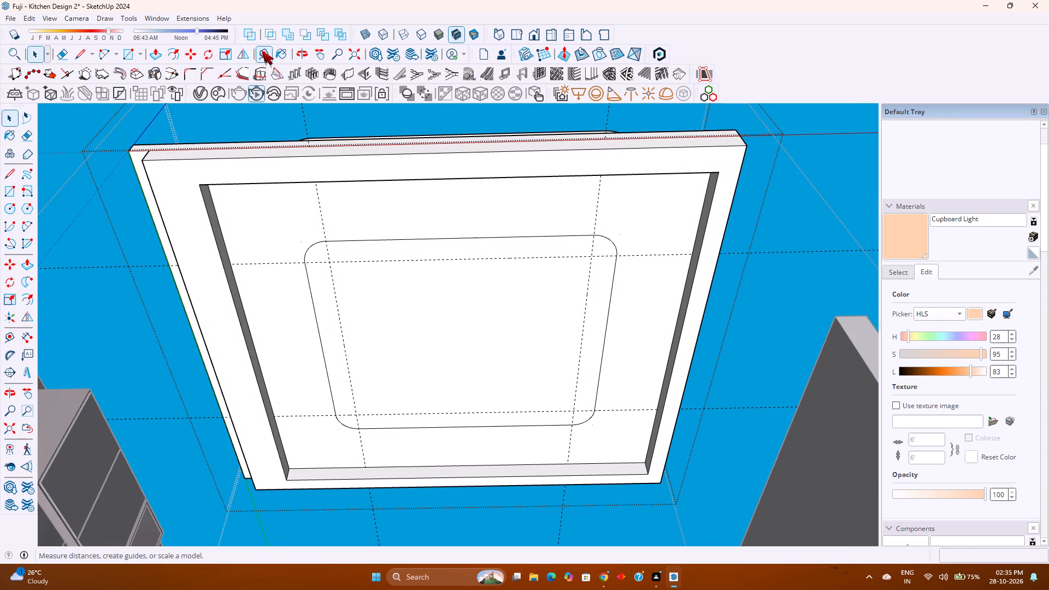
click(317, 321)
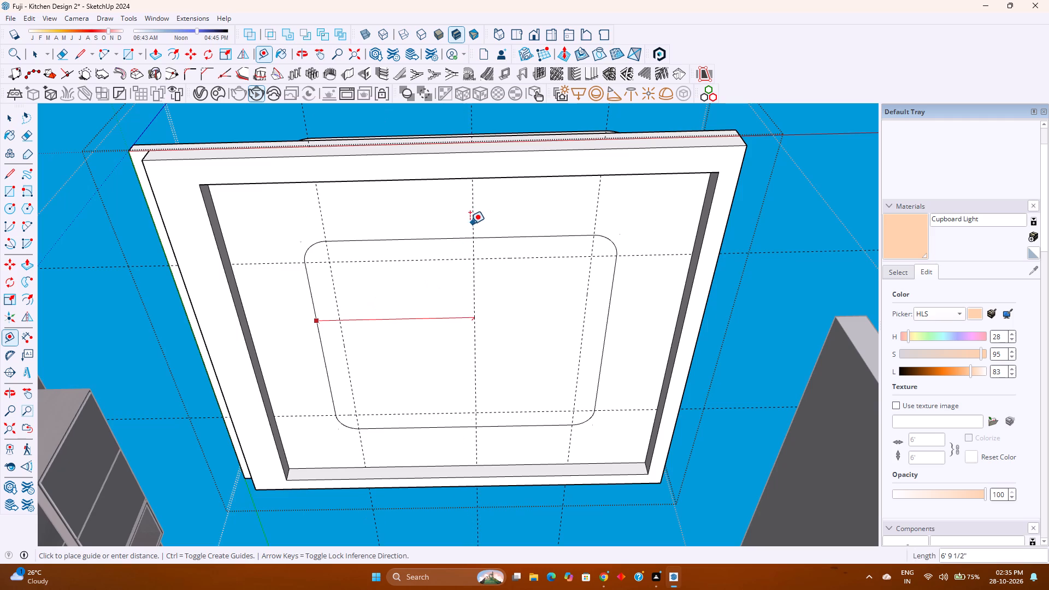
click(461, 239)
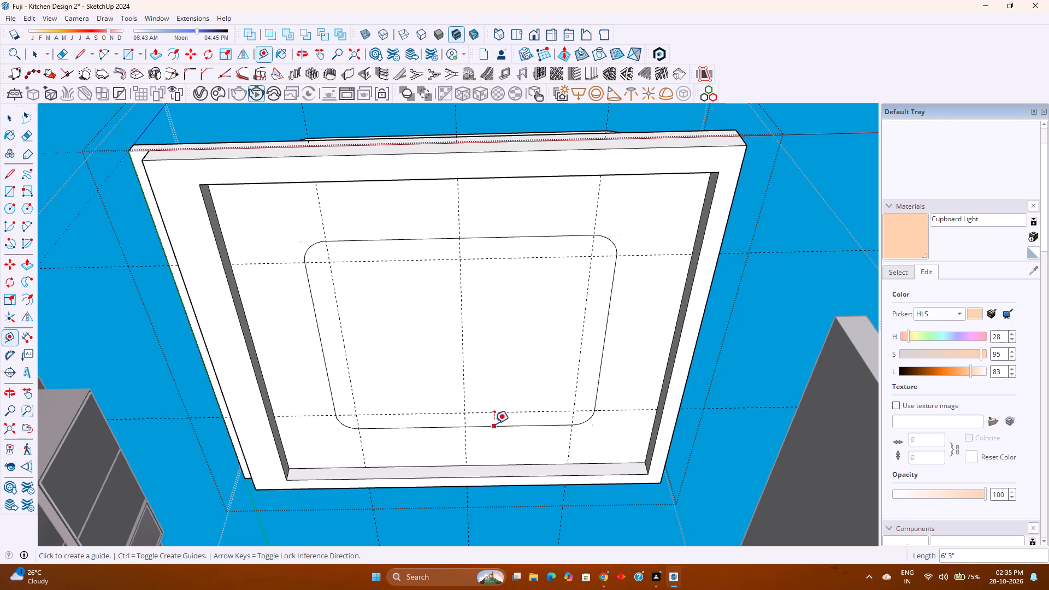
click(495, 424)
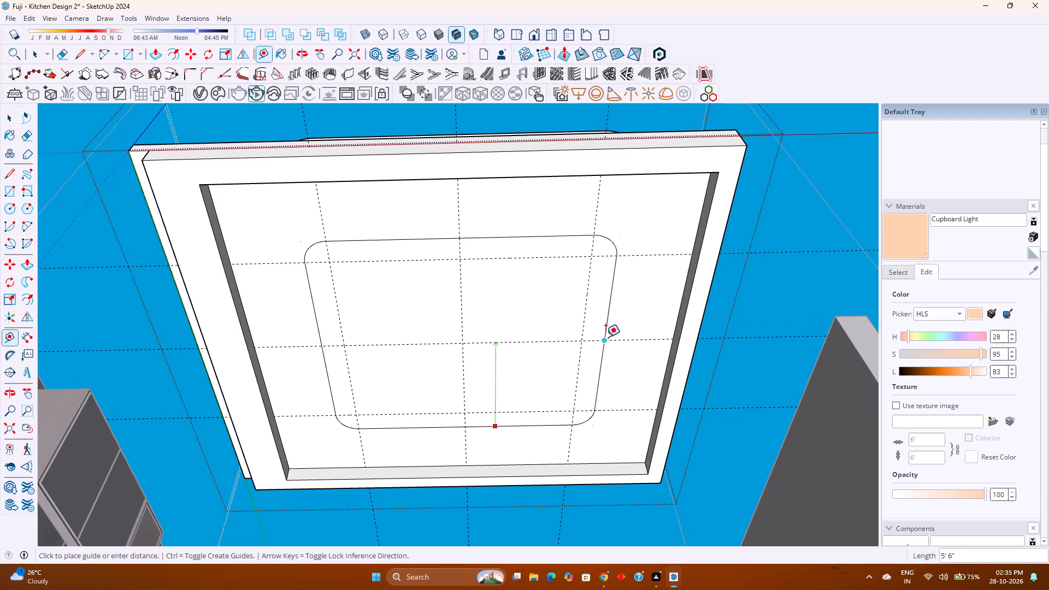
click(605, 337)
Draw a circle with a 2'8" radius centred on the intersection of the two centre guides.
middle_drag(478, 368, 467, 341)
scroll(463, 340, up, 5)
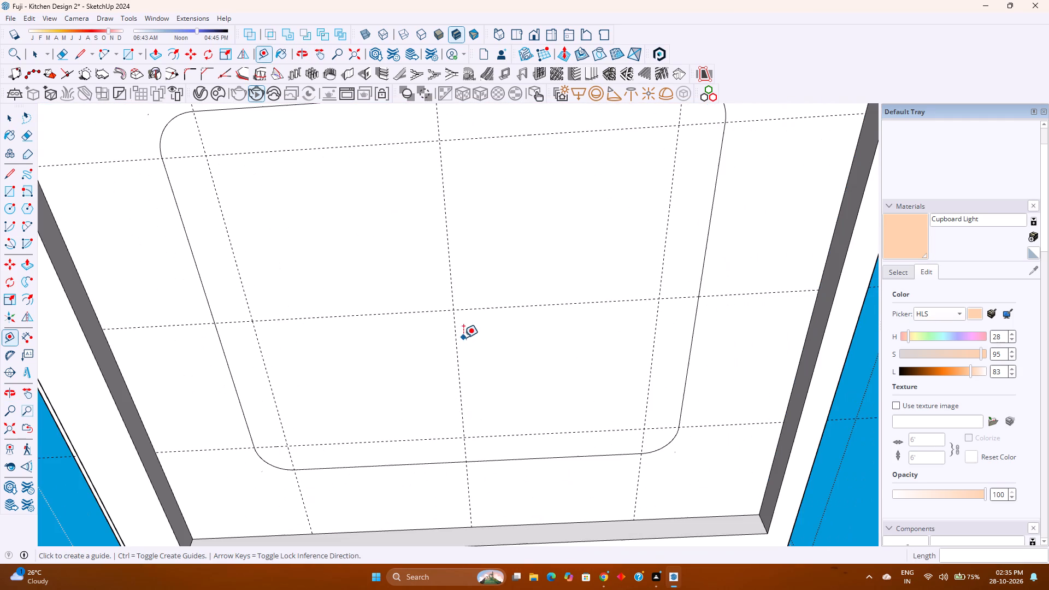
key(c)
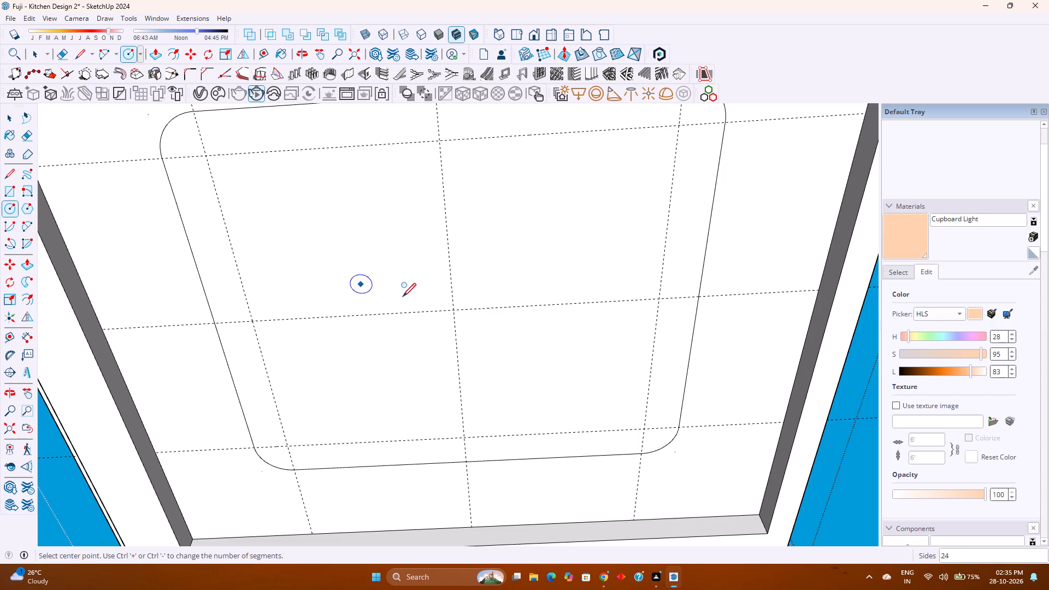
click(455, 308)
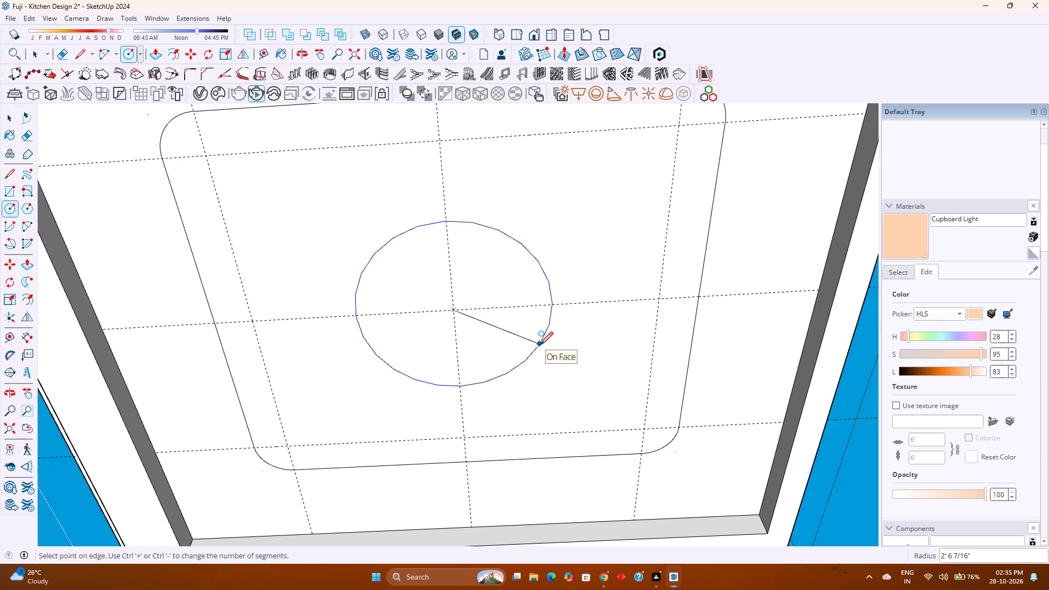
text(2'6)
key(BackSpace)
text(8")
key(Return)
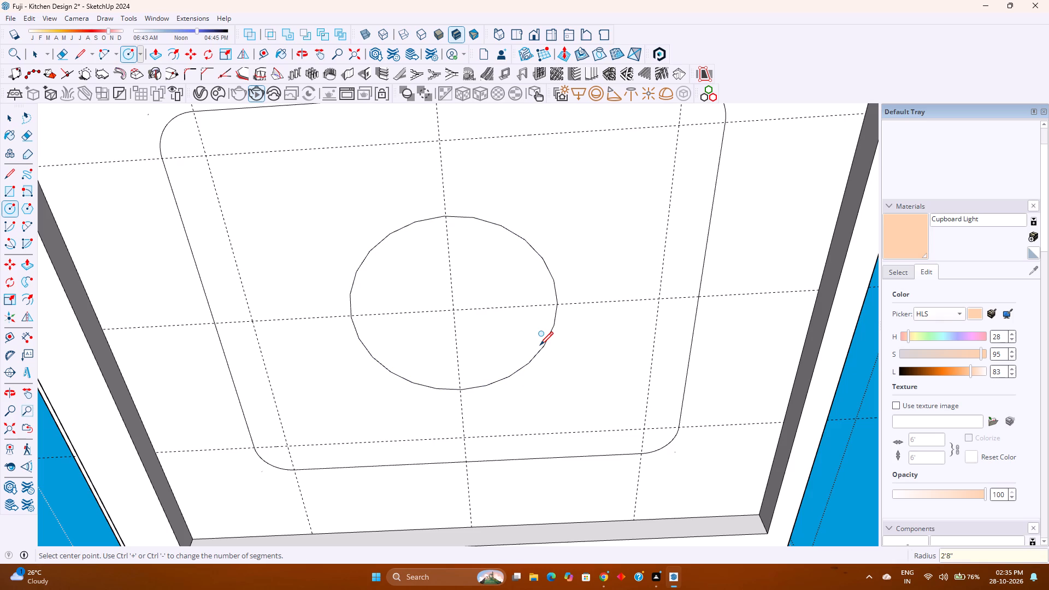
Set the circle's segment count to 400.
key(space)
click(545, 339)
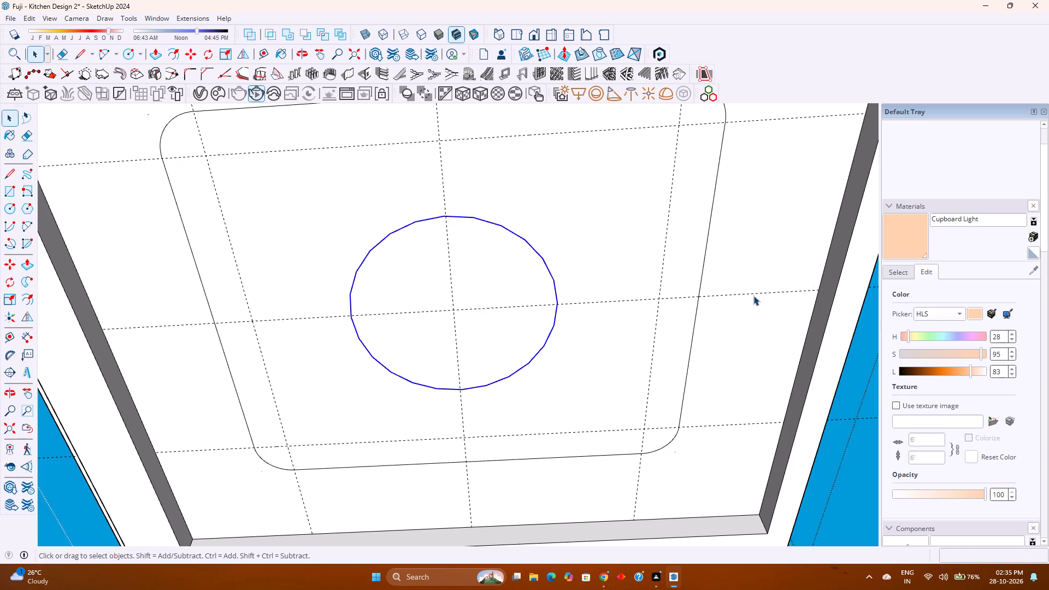
double_click(988, 135)
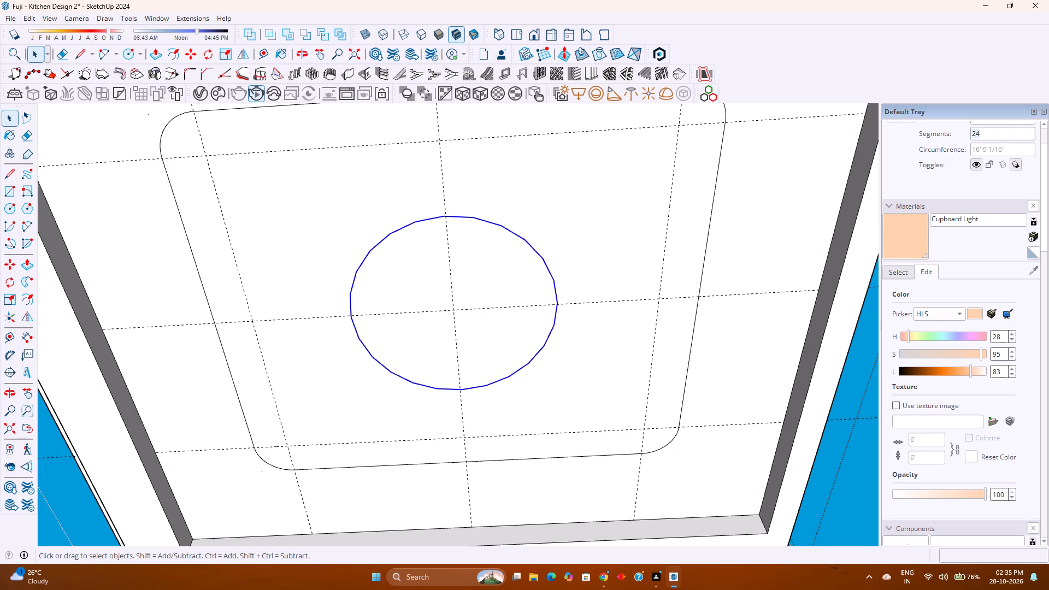
text(400)
key(Return)
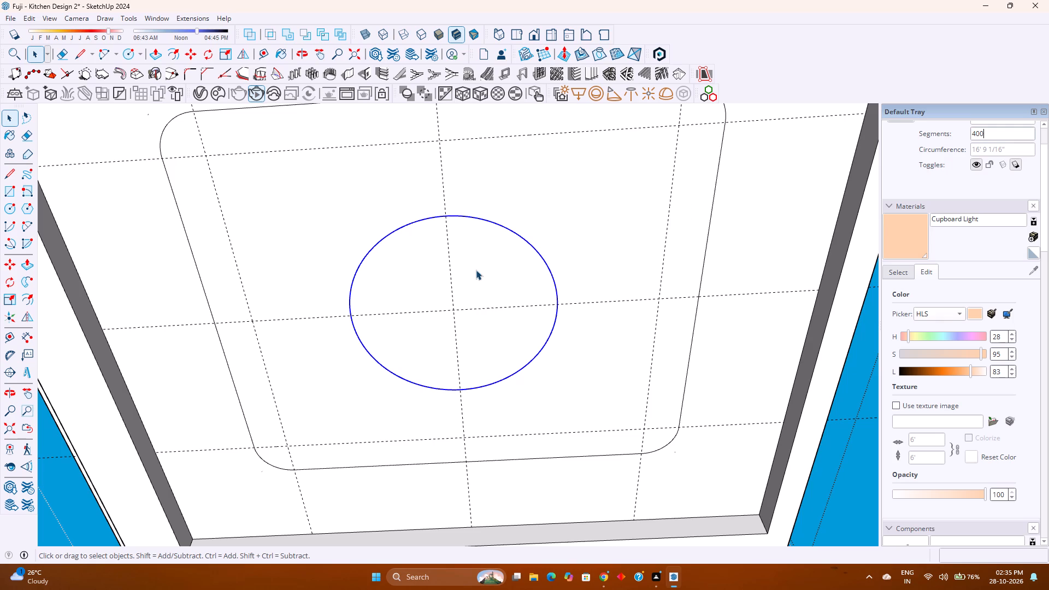
Open the rounded band group above the slab for editing and push/pull its upper face up 3".
click(480, 269)
middle_drag(482, 265, 477, 347)
middle_click(477, 347)
scroll(478, 345, down, 2)
middle_drag(478, 345, 481, 358)
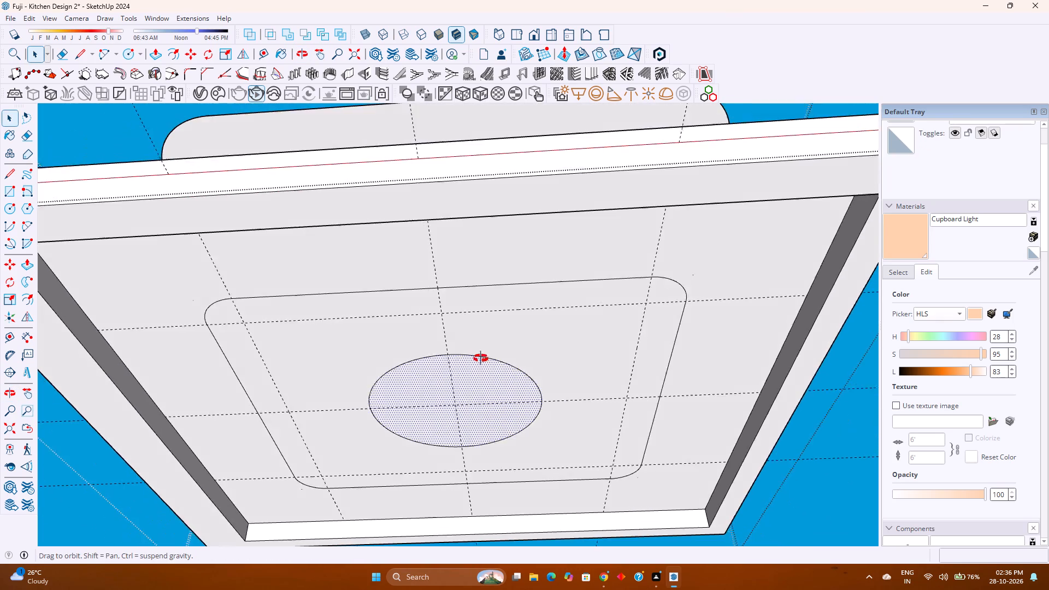
middle_drag(481, 358, 494, 400)
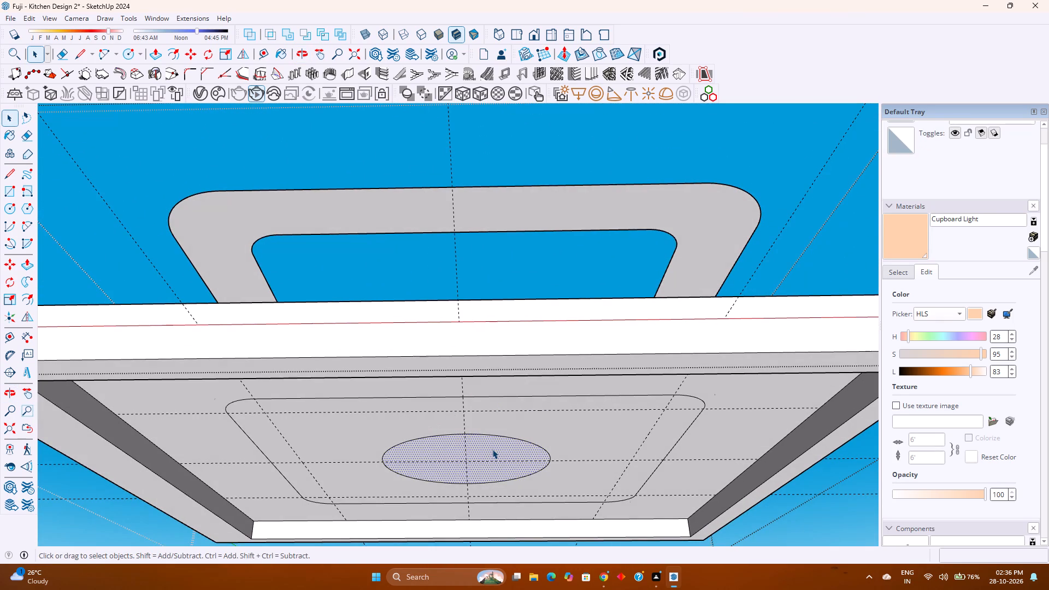
middle_drag(492, 449, 488, 541)
middle_drag(530, 385, 617, 459)
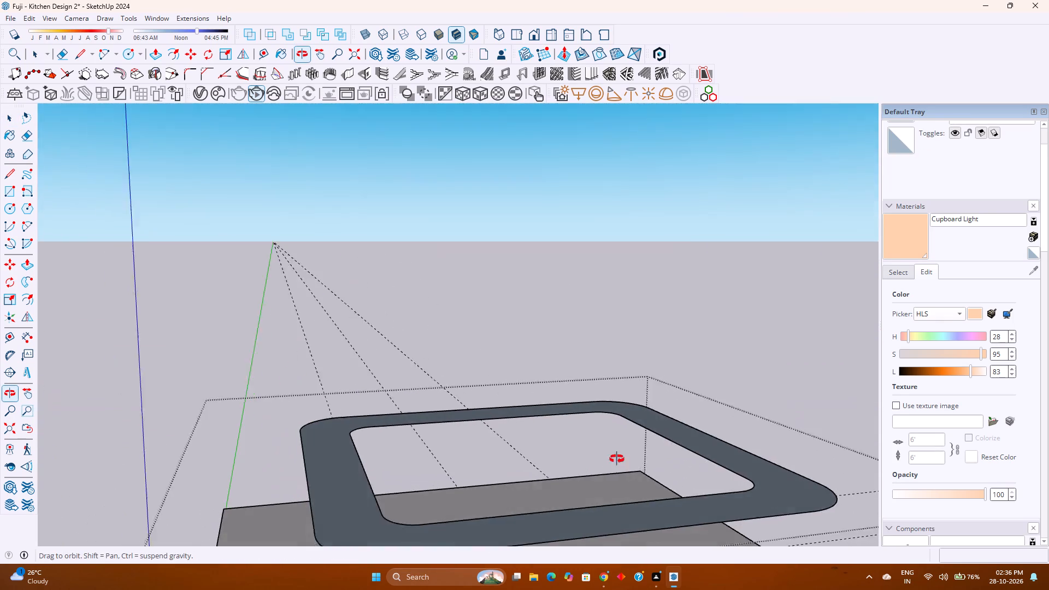
middle_drag(617, 459, 615, 434)
double_click(354, 480)
scroll(354, 480, up, 2)
middle_drag(354, 480, 360, 524)
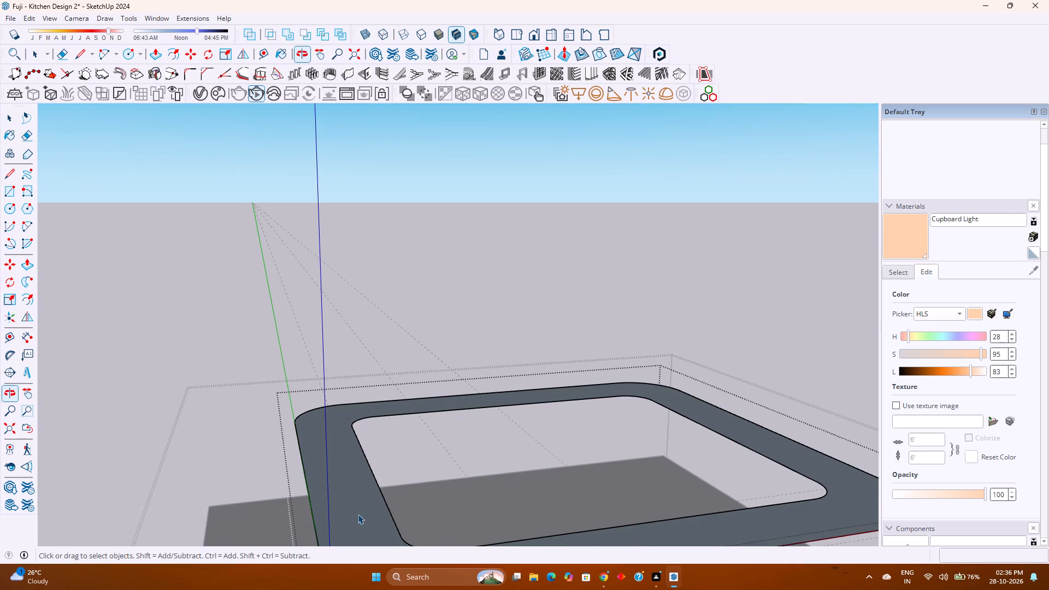
shift+middle_drag(351, 496, 344, 399)
scroll(344, 399, up, 3)
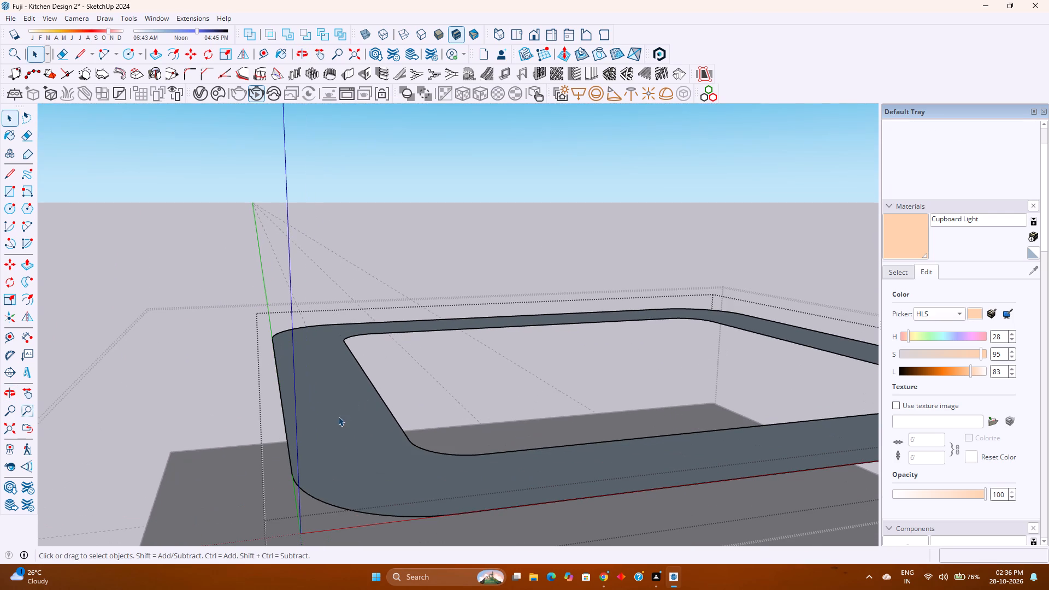
key(p)
click(330, 427)
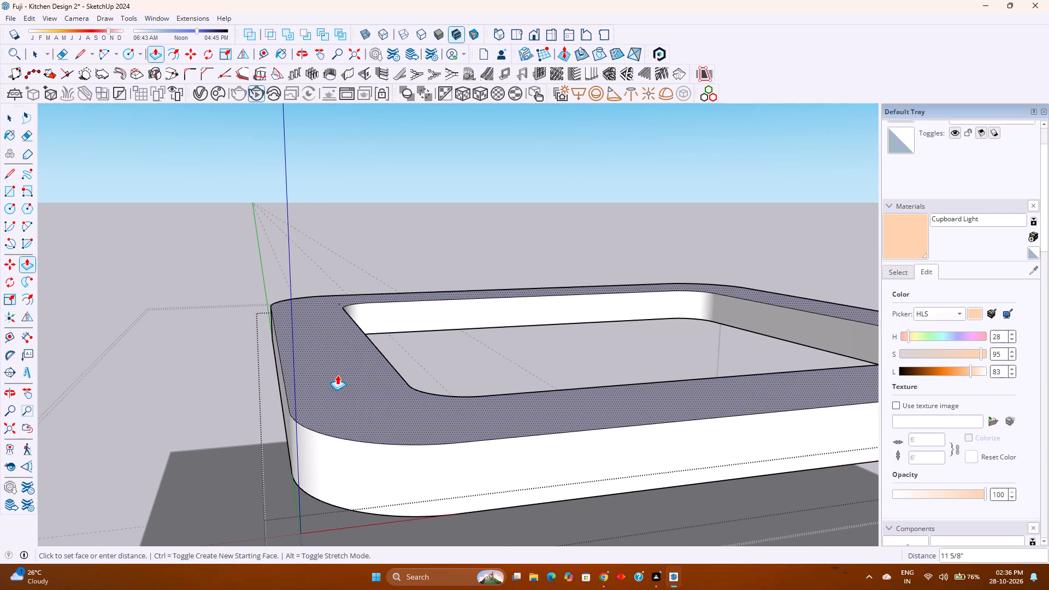
key(3)
key(Return)
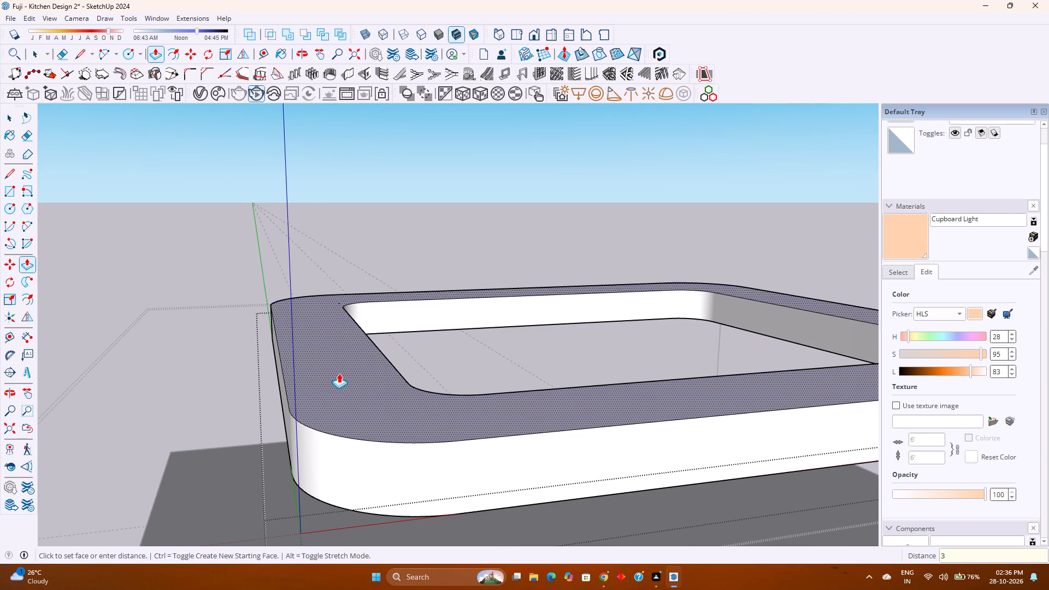
Offset the outer outline of the band's top face inward 1.5", and offset the resulting line a further 1" inward.
scroll(325, 383, up, 2)
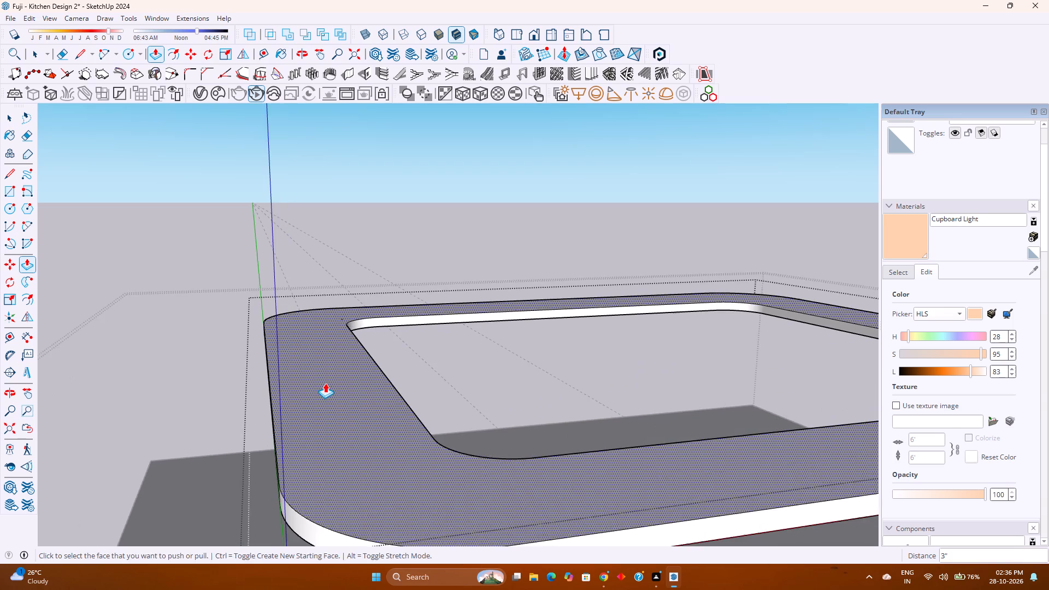
middle_drag(325, 383, 329, 443)
scroll(328, 410, down, 8)
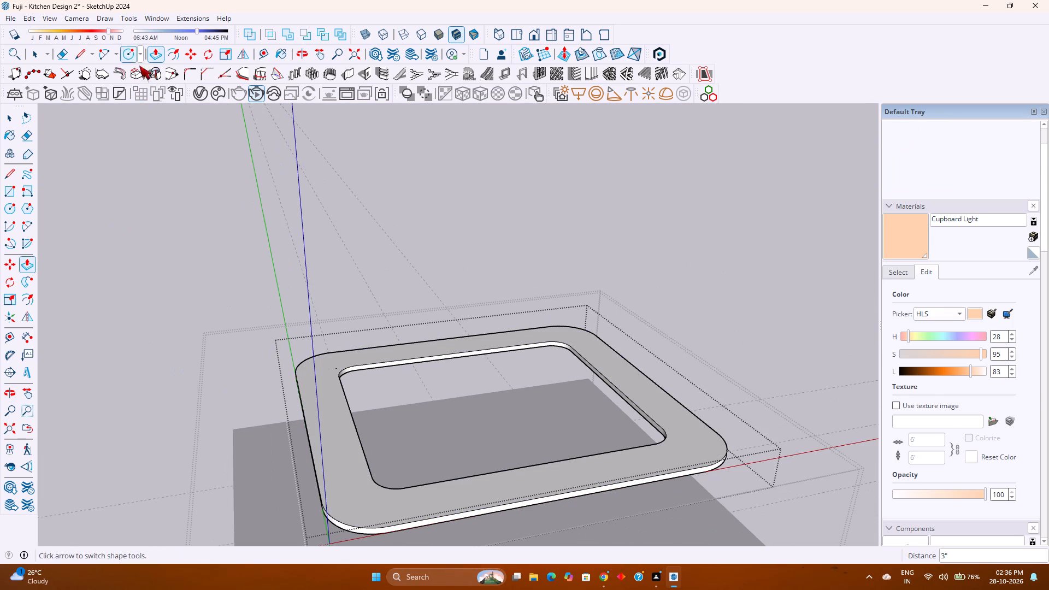
click(176, 59)
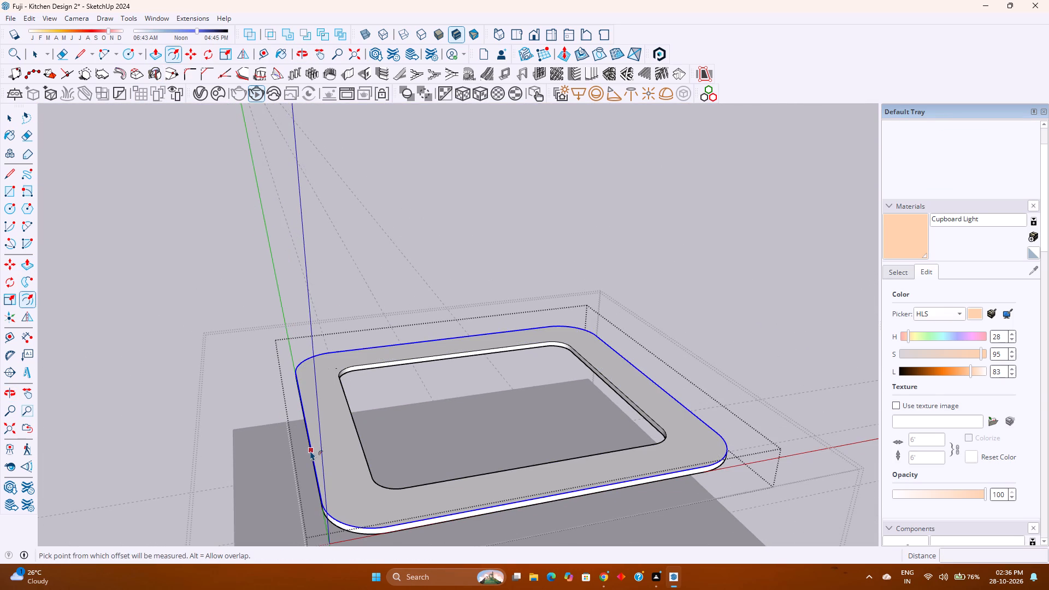
click(310, 451)
scroll(319, 449, up, 10)
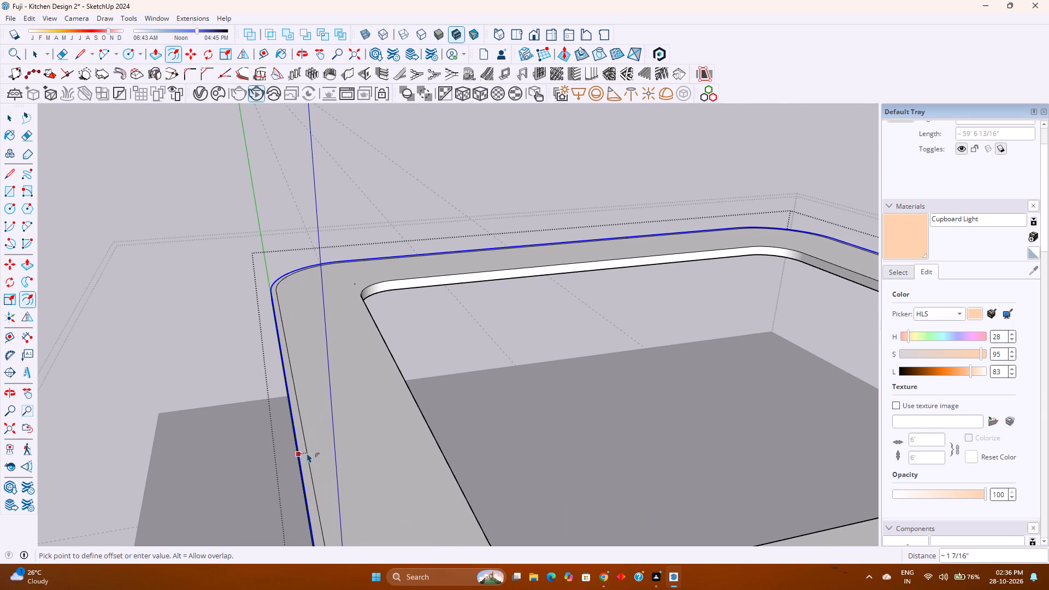
key(2)
key(BackSpace)
text(1.5)
key(Return)
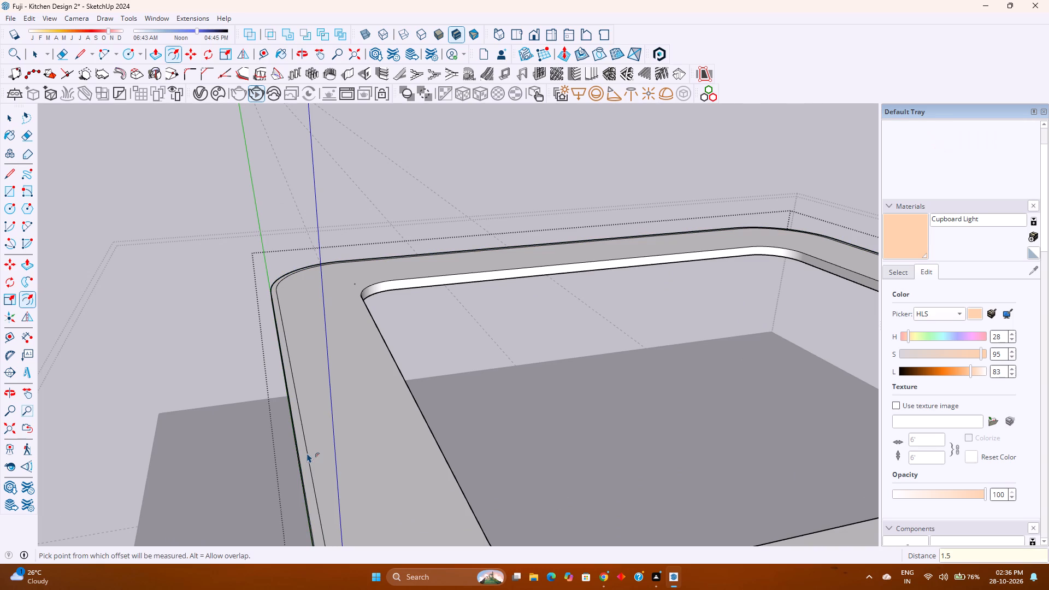
click(303, 427)
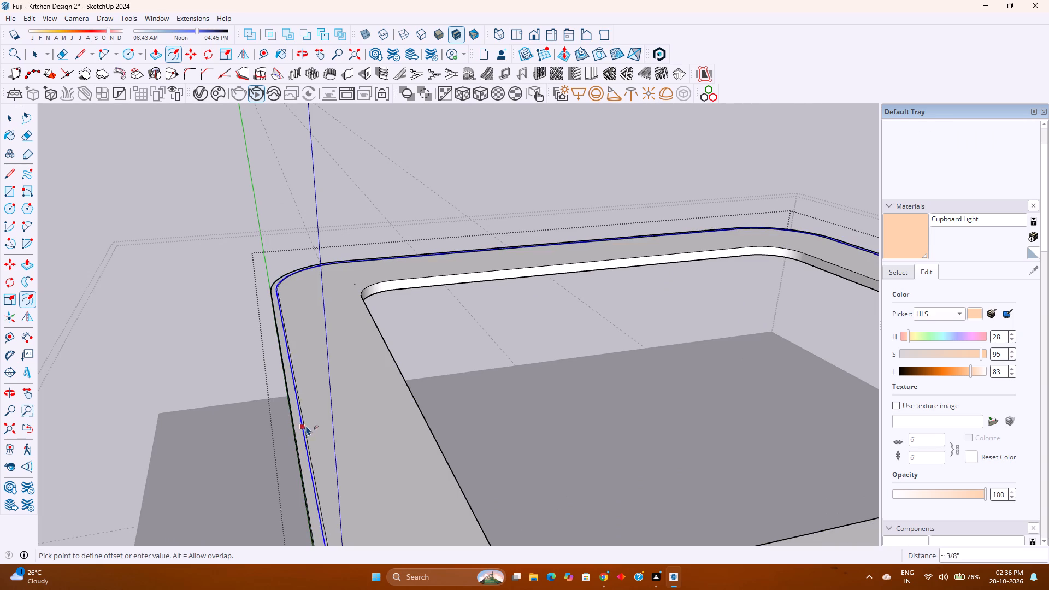
key(1)
key(Return)
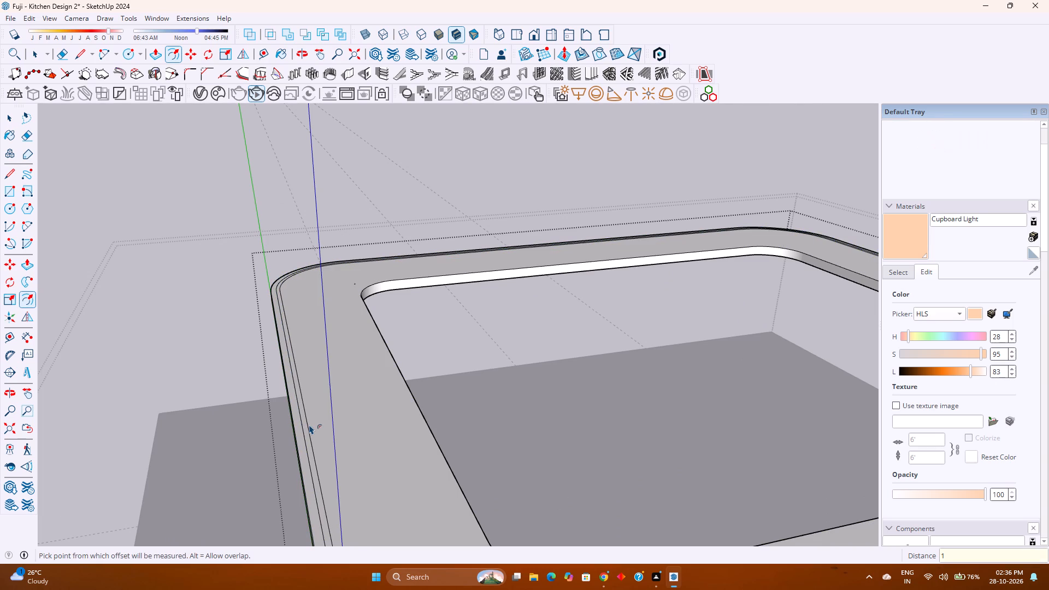
key(Escape)
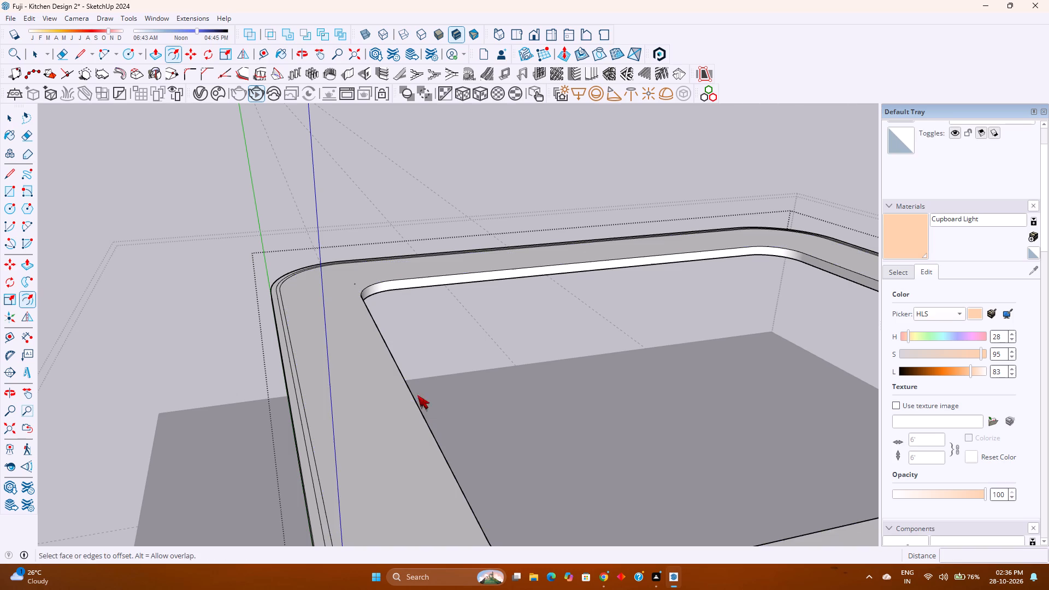
Offset the inner outline of the band's top face 1.5" onto the band, followed by two successive 1" offsets in the same direction.
click(415, 404)
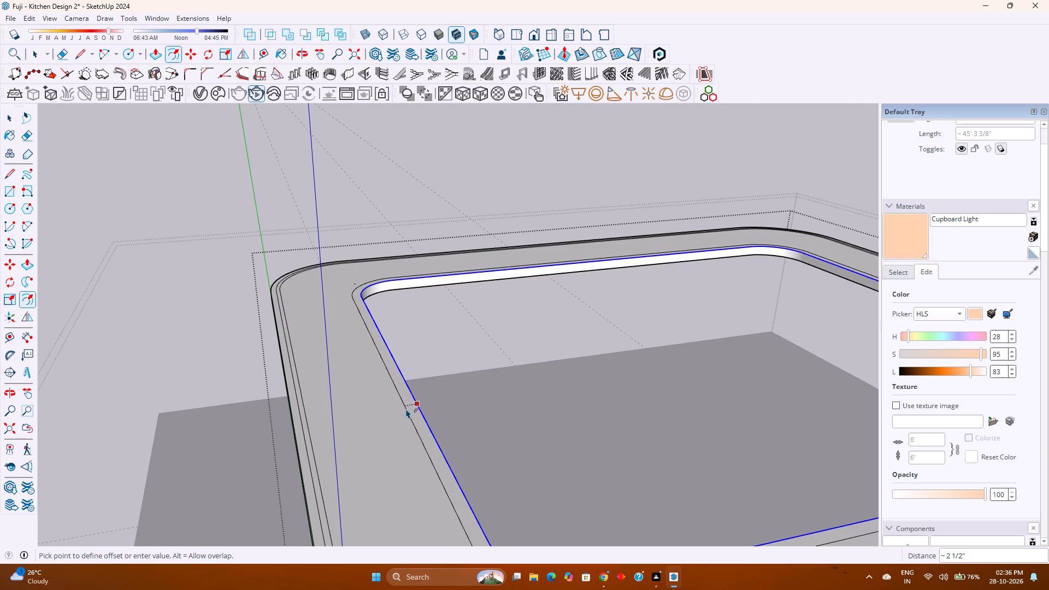
text(1.5)
key(Return)
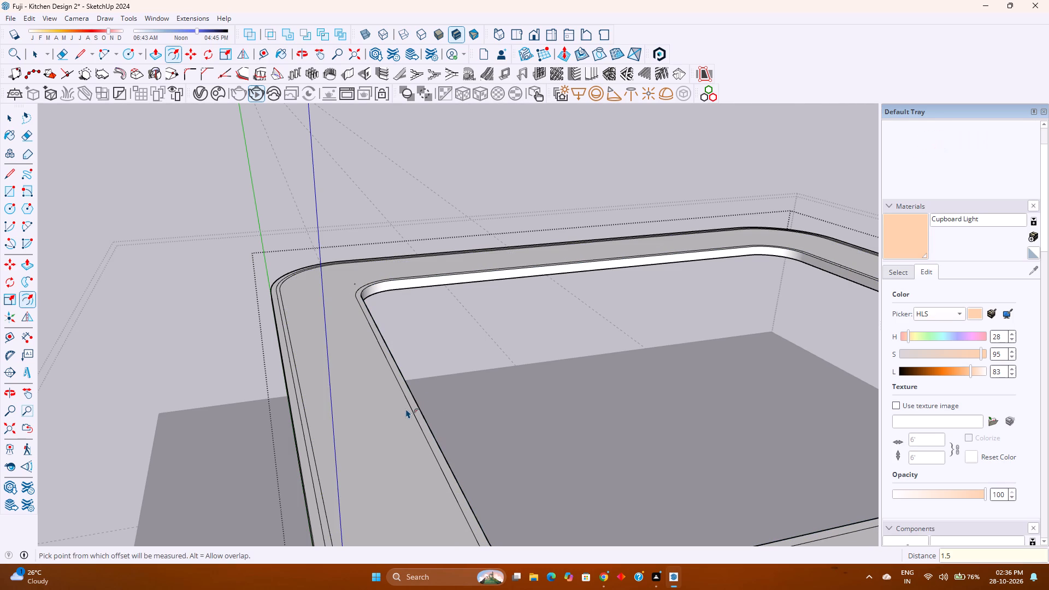
click(417, 419)
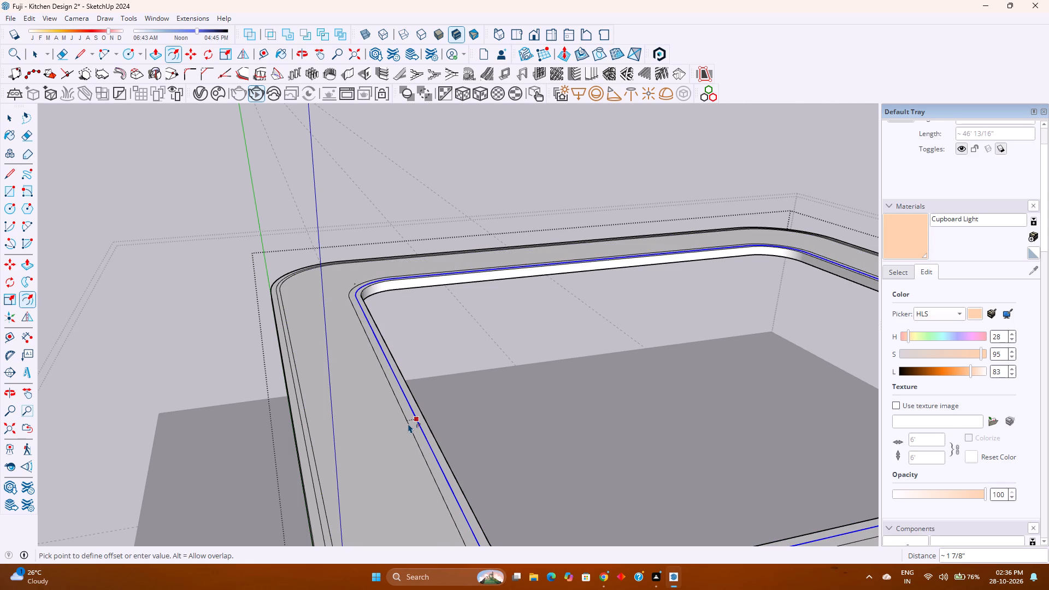
key(1)
key(Return)
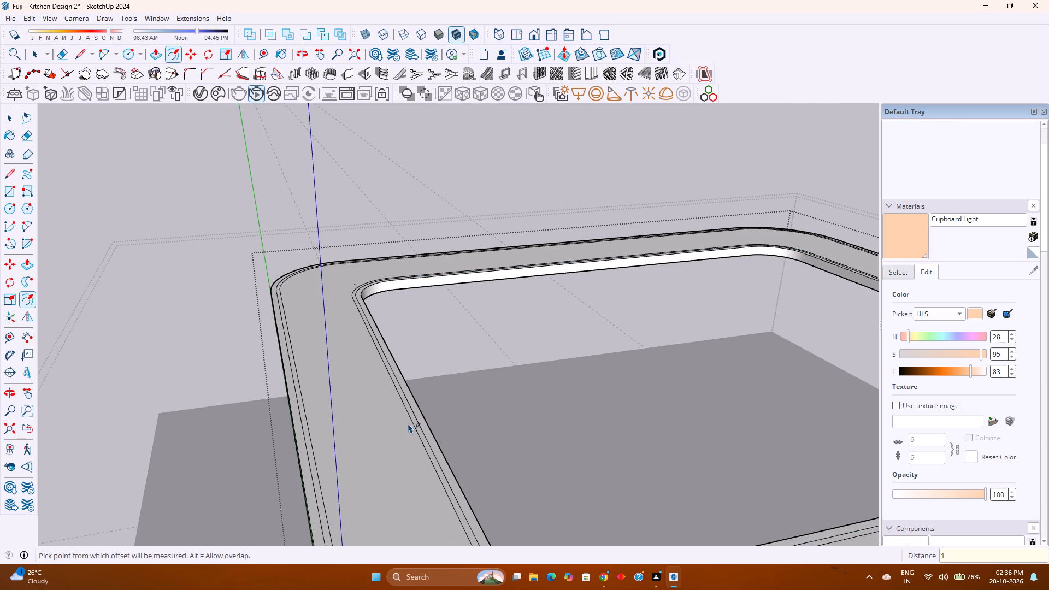
scroll(426, 427, up, 9)
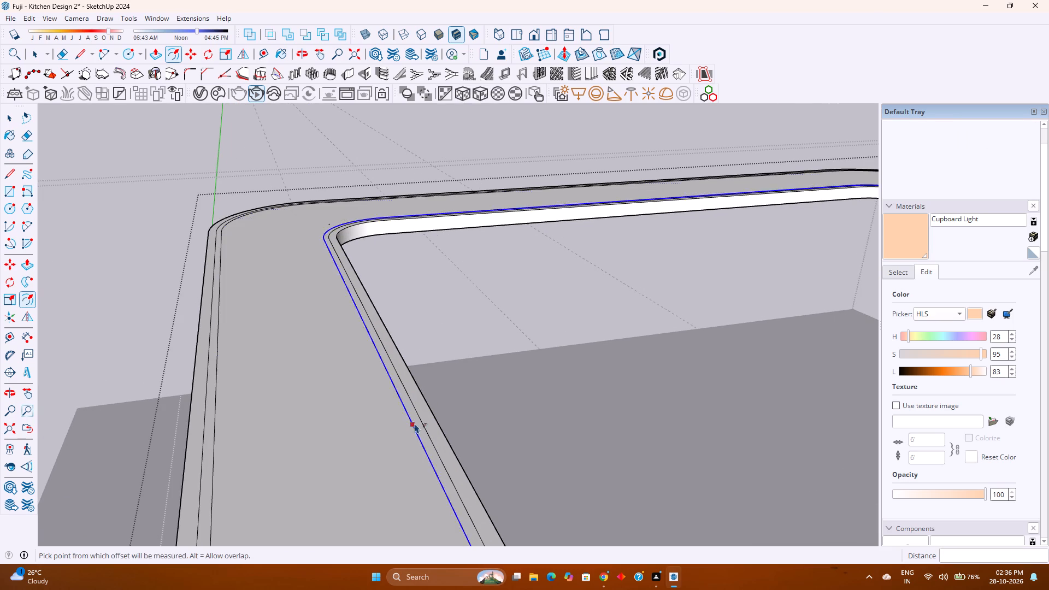
click(411, 424)
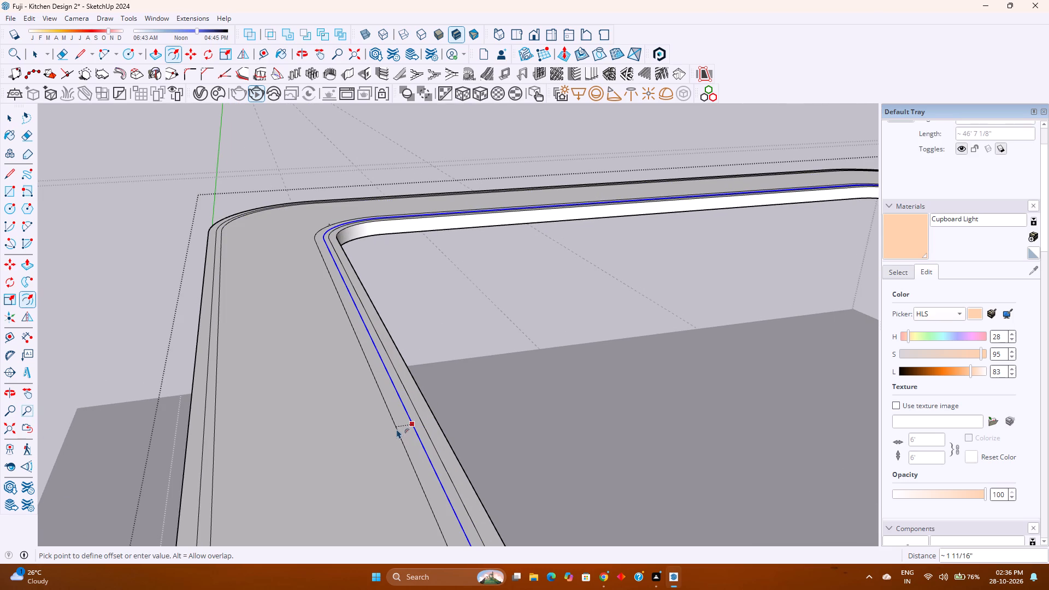
key(1)
key(Return)
key(space)
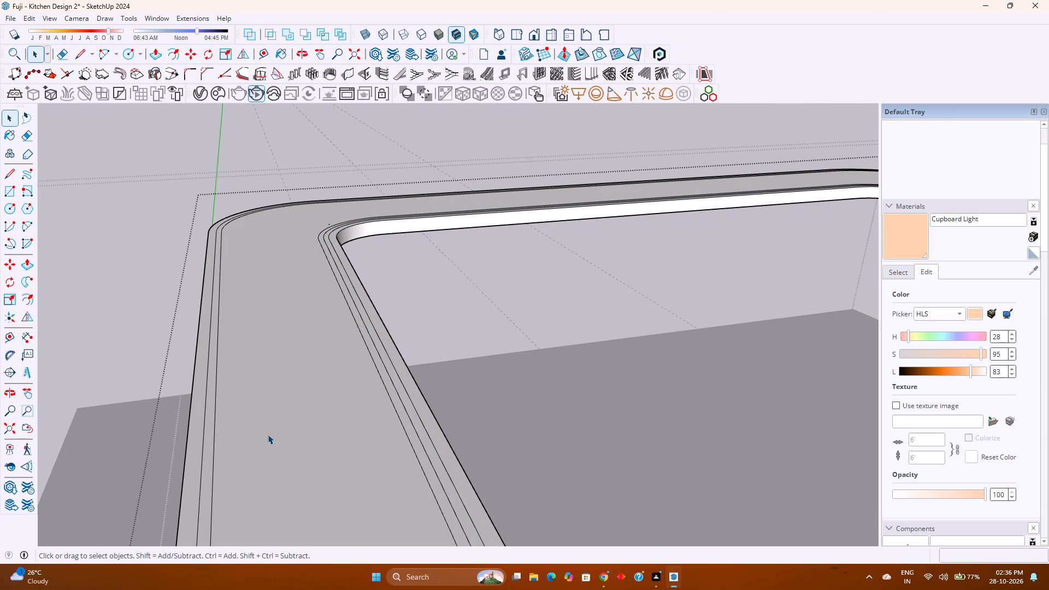
Push/pull the wide central portion of the band's top face up 2", leaving the offset edge strips at their level.
click(268, 434)
key(p)
click(271, 434)
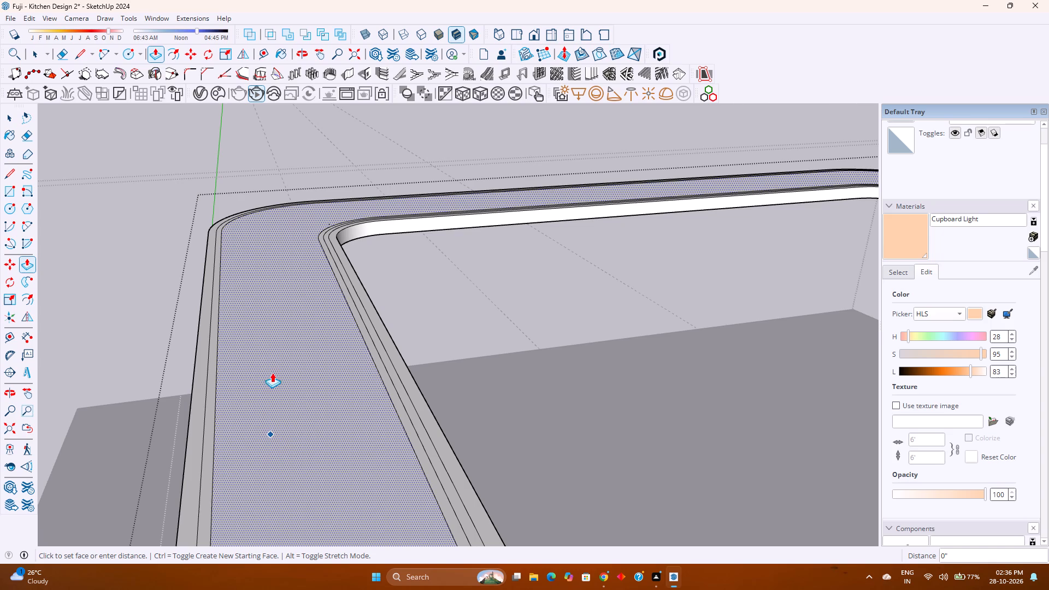
key(2)
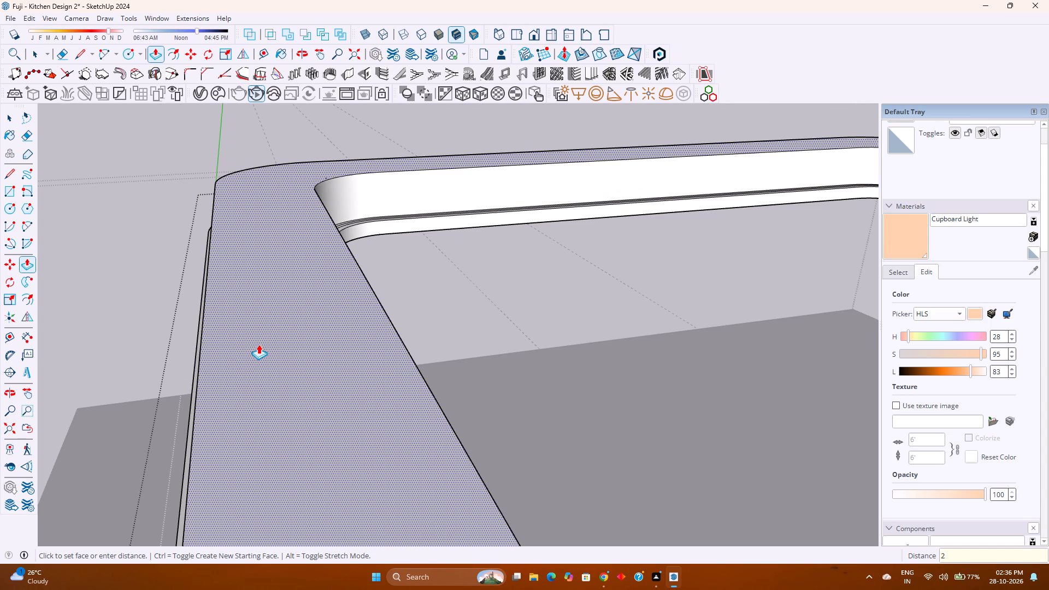
key(Return)
Push/pull the underside of the band upward 1.5" to thin its lower layer.
scroll(286, 317, down, 3)
middle_drag(270, 329, 276, 238)
scroll(279, 233, down, 1)
middle_drag(279, 233, 278, 251)
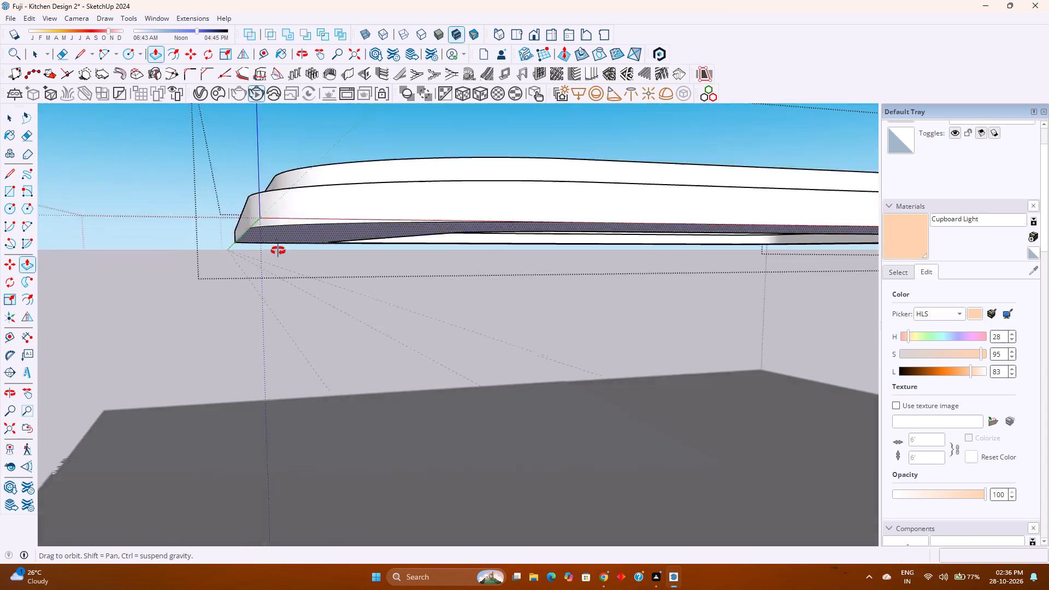
middle_drag(278, 251, 282, 243)
shift+middle_drag(299, 231, 240, 293)
middle_drag(240, 296, 240, 271)
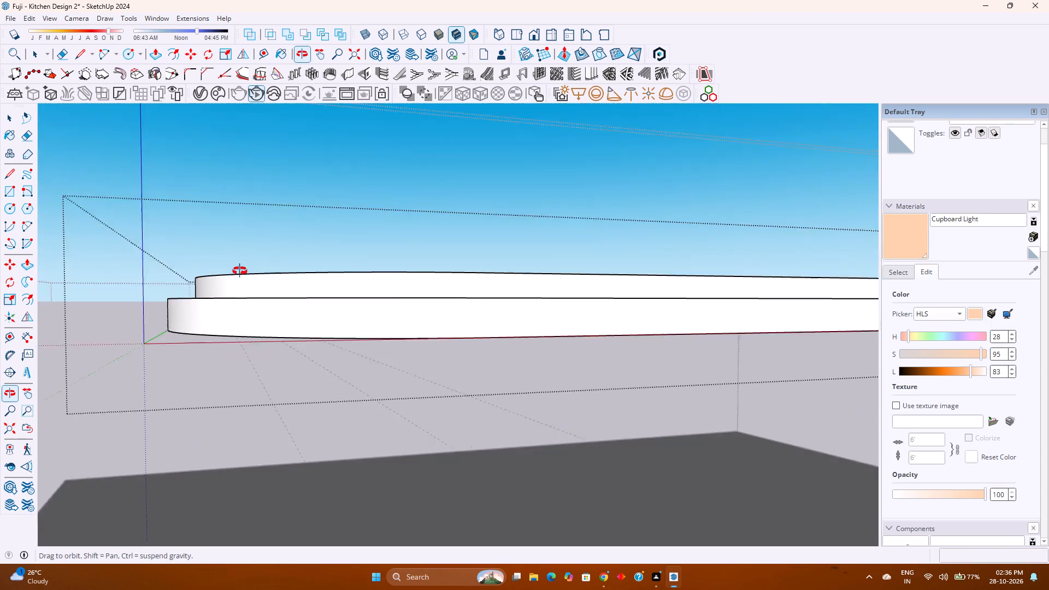
middle_drag(240, 271, 239, 264)
middle_drag(240, 312, 252, 263)
middle_click(253, 263)
click(258, 356)
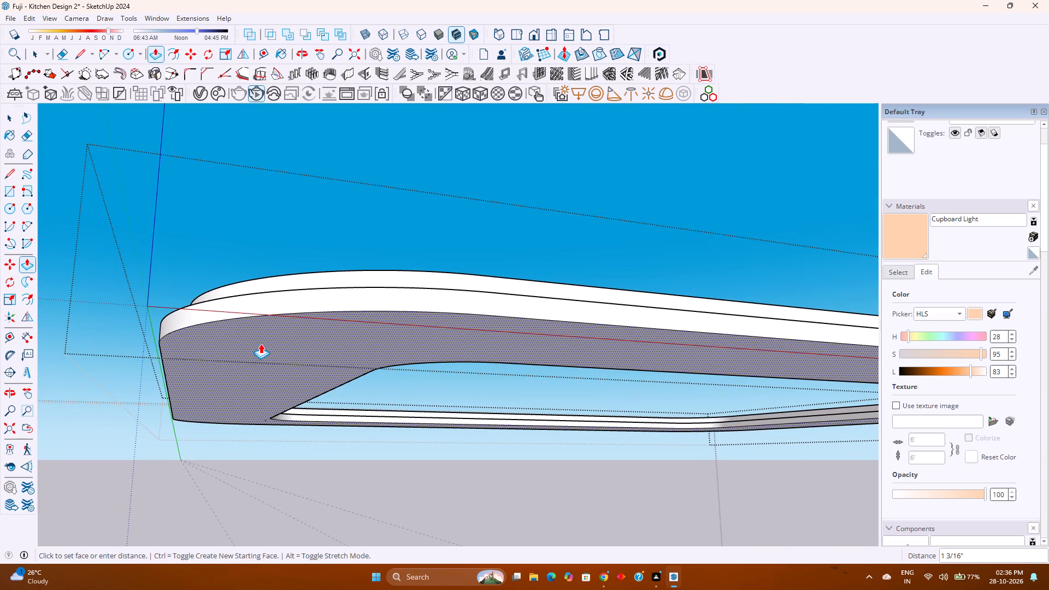
text(1.5)
key(Return)
Push/pull the innermost ledge strip, bordering the band's central opening, up 0.25".
middle_drag(299, 330, 216, 465)
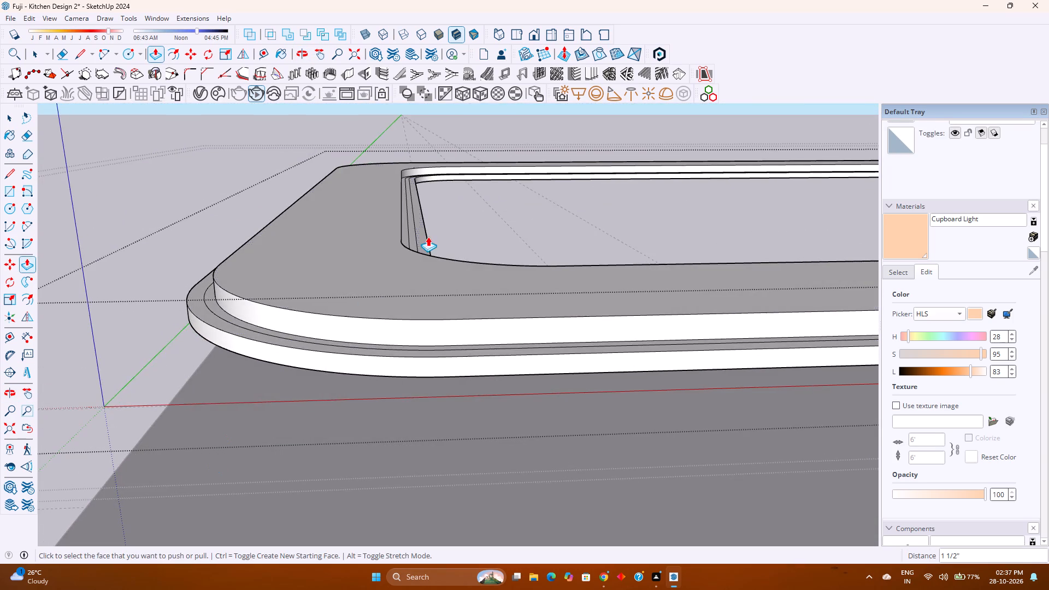
scroll(428, 237, up, 2)
middle_drag(428, 237, 327, 238)
middle_drag(325, 238, 247, 386)
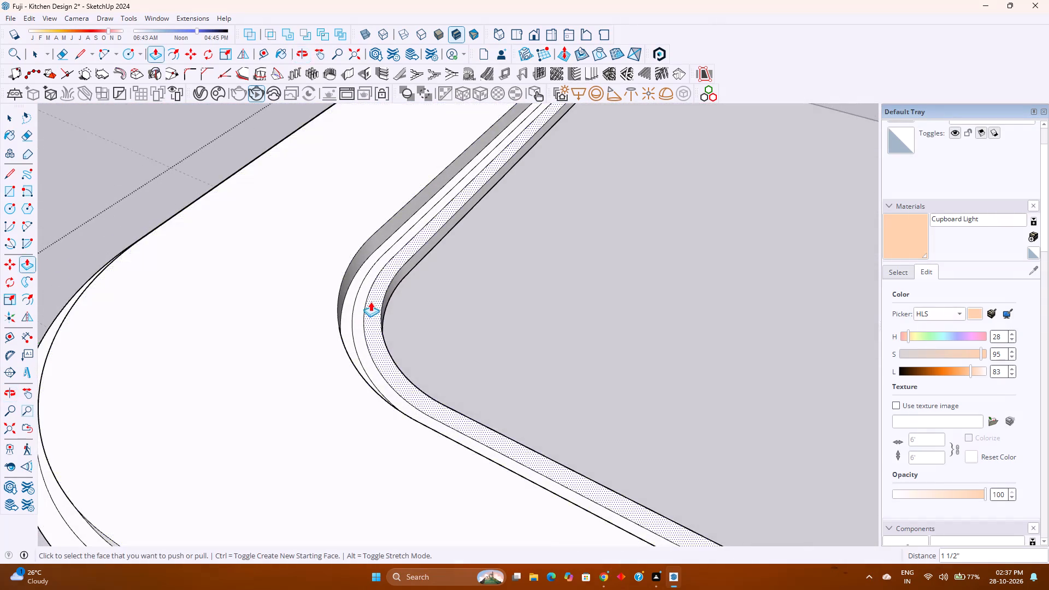
scroll(370, 302, up, 4)
middle_drag(366, 304, 350, 254)
middle_click(350, 254)
click(380, 291)
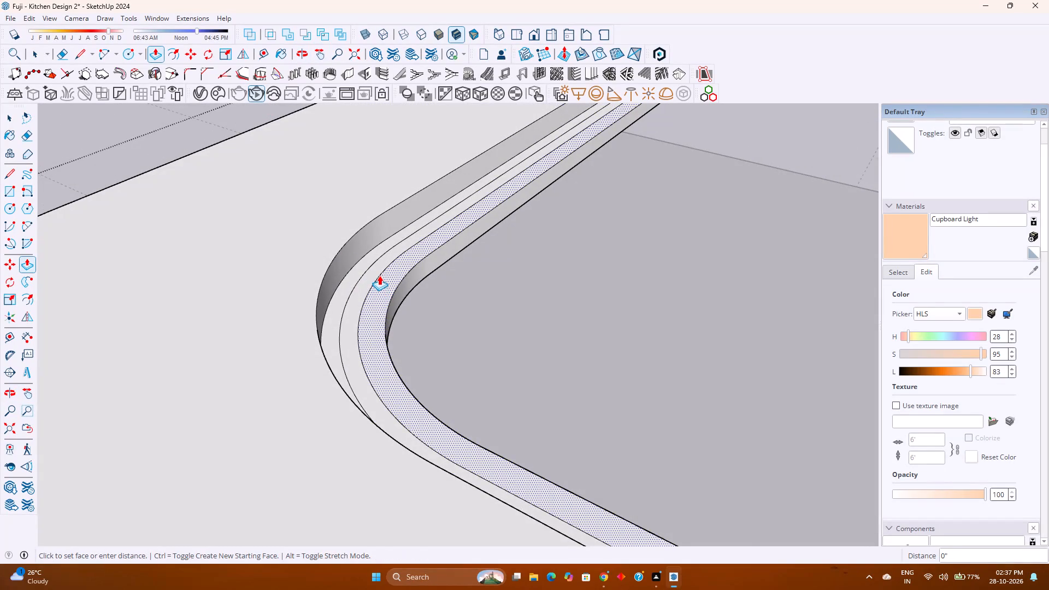
text(0.2)
key(5)
key(Return)
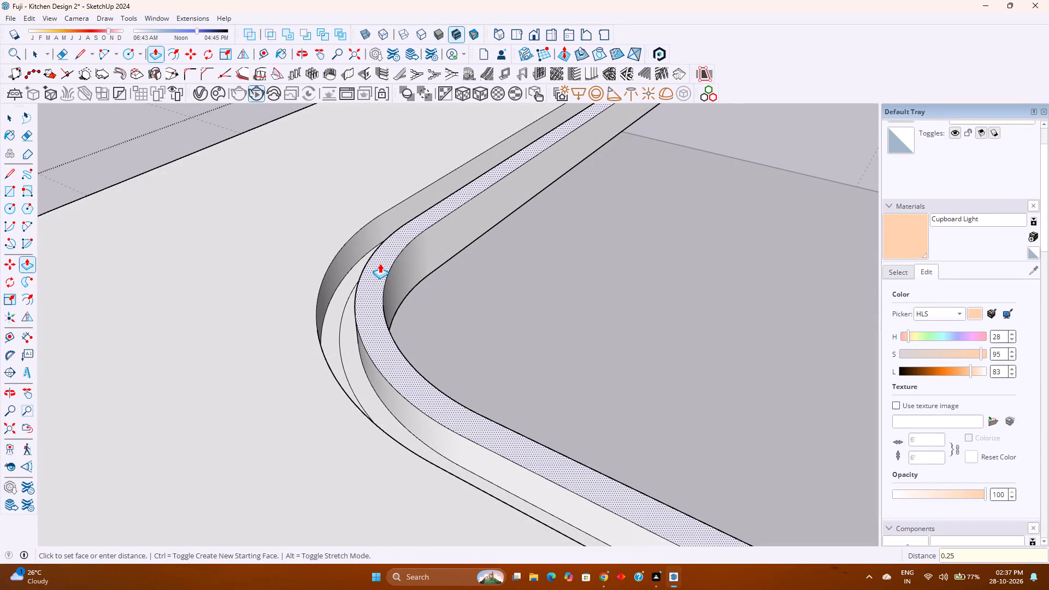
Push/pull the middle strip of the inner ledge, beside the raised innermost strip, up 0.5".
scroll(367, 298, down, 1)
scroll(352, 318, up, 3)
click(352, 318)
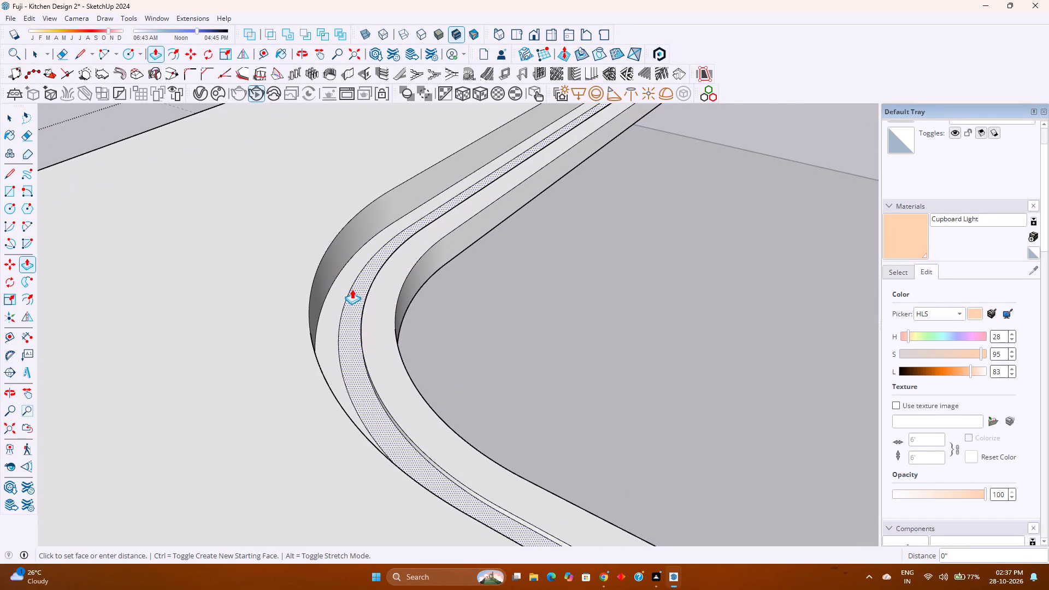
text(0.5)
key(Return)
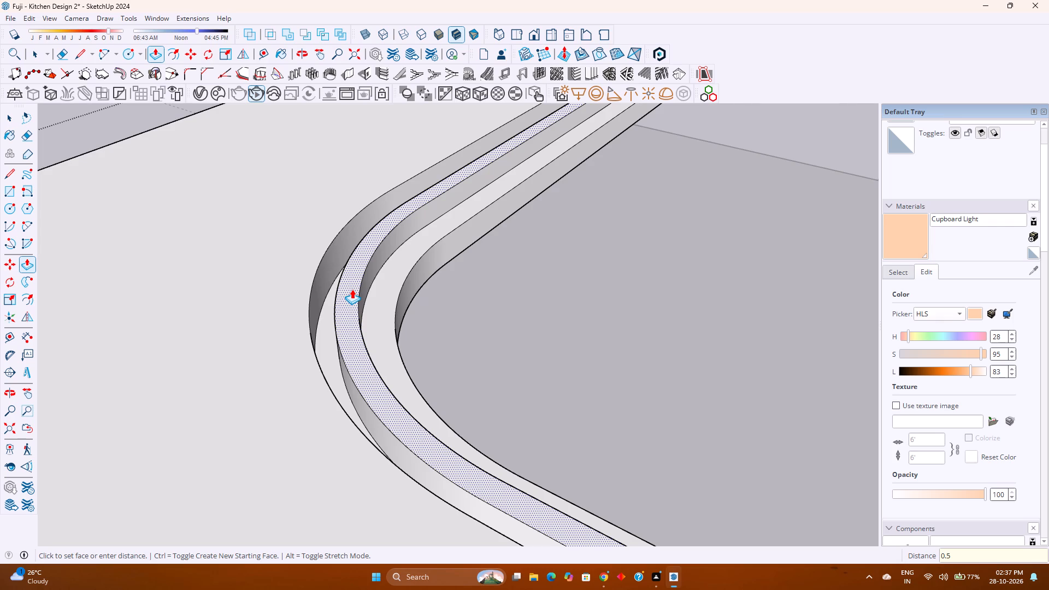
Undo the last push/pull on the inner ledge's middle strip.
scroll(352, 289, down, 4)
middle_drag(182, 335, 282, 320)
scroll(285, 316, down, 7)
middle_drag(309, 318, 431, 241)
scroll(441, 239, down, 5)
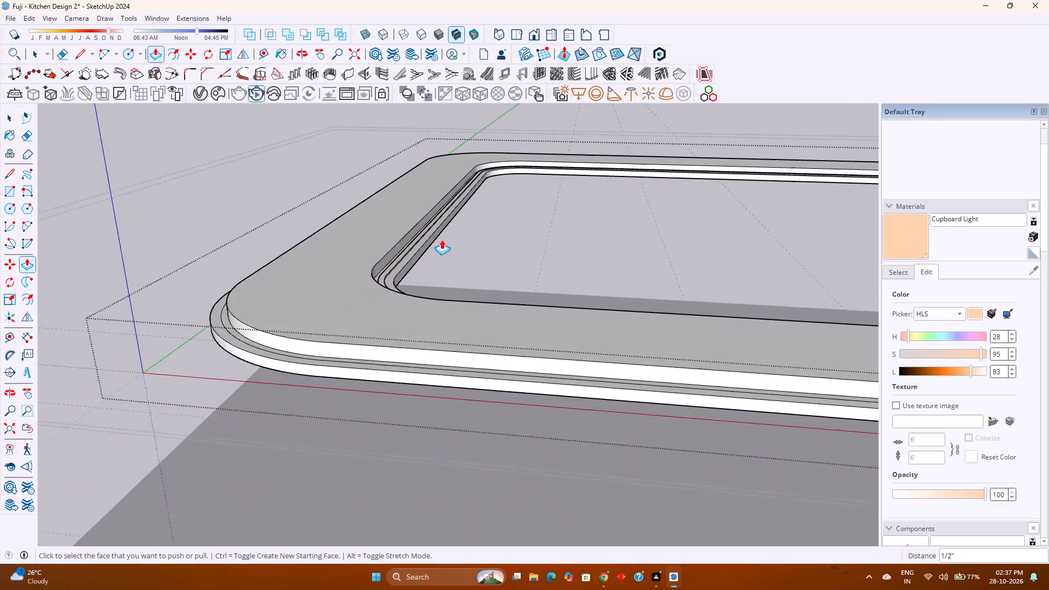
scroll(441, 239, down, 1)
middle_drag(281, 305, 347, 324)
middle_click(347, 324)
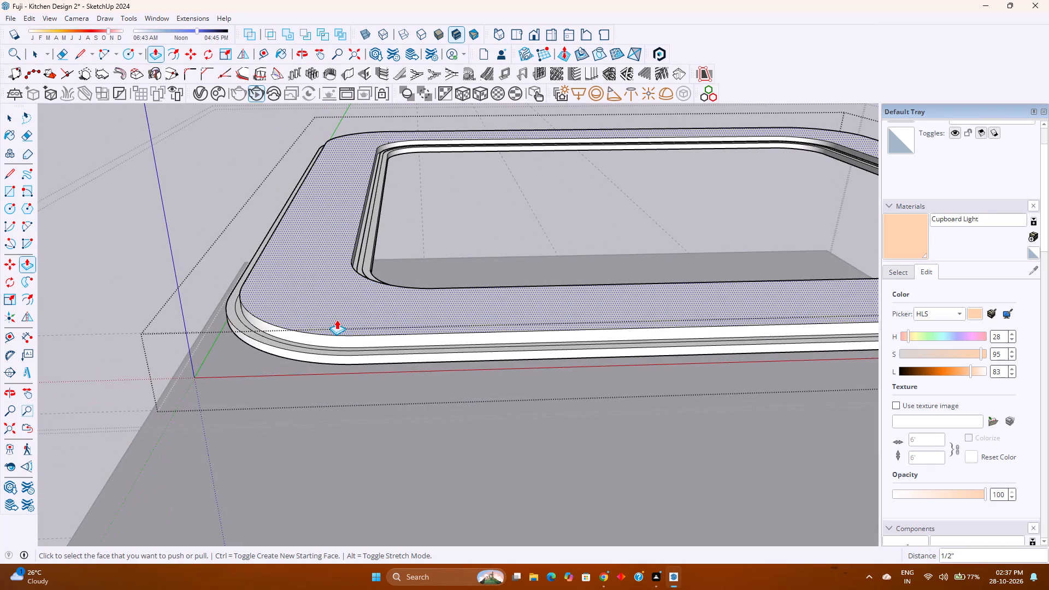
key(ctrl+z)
Group the inner ledge's middle strip together with the outer ledge strip next to the raised central portion, including their edges.
scroll(366, 283, up, 8)
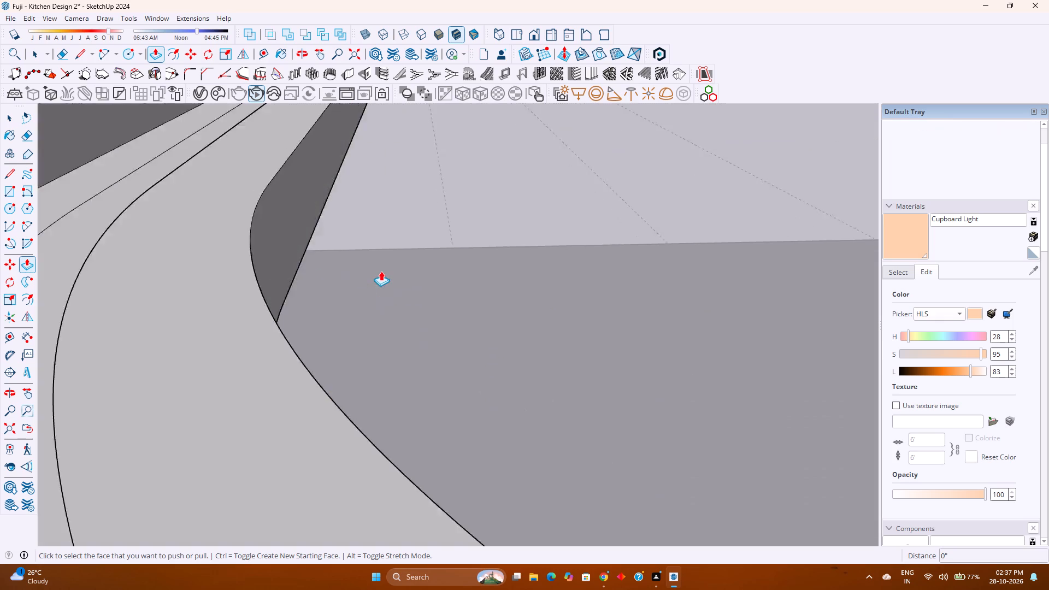
scroll(381, 271, up, 1)
middle_drag(380, 271, 368, 278)
scroll(368, 278, down, 5)
middle_drag(330, 292, 308, 306)
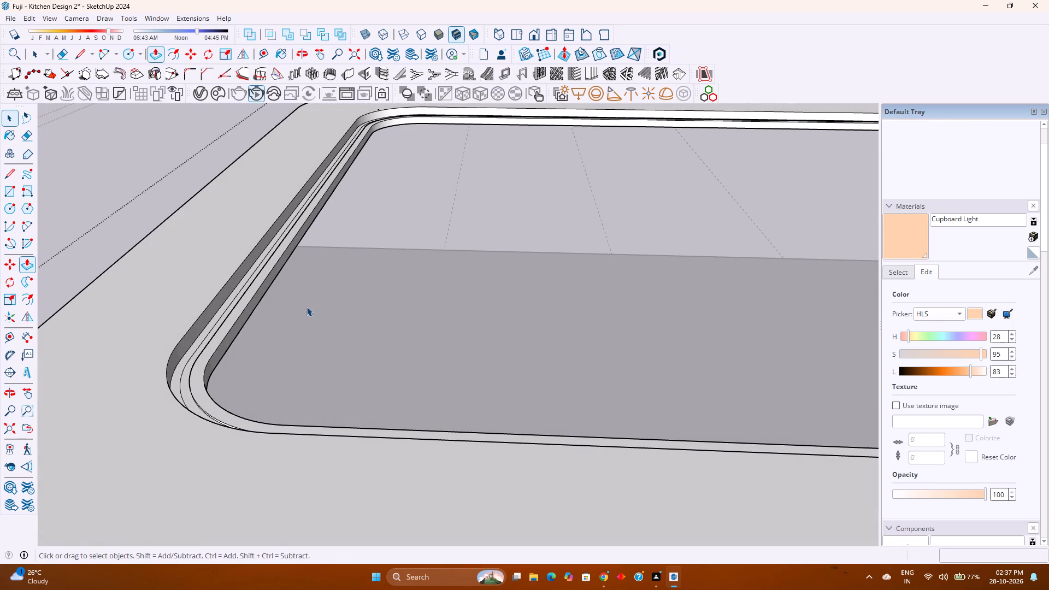
key(space)
shift+middle_drag(176, 333, 254, 296)
scroll(272, 340, up, 3)
double_click(267, 343)
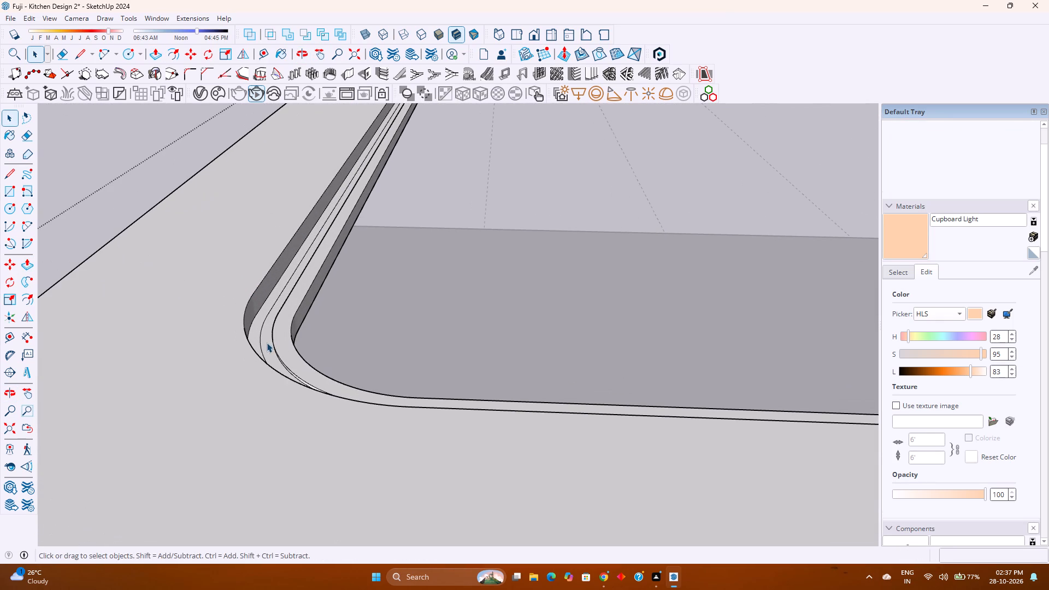
scroll(267, 343, down, 4)
shift+middle_drag(258, 344, 352, 311)
shift+middle_click(352, 311)
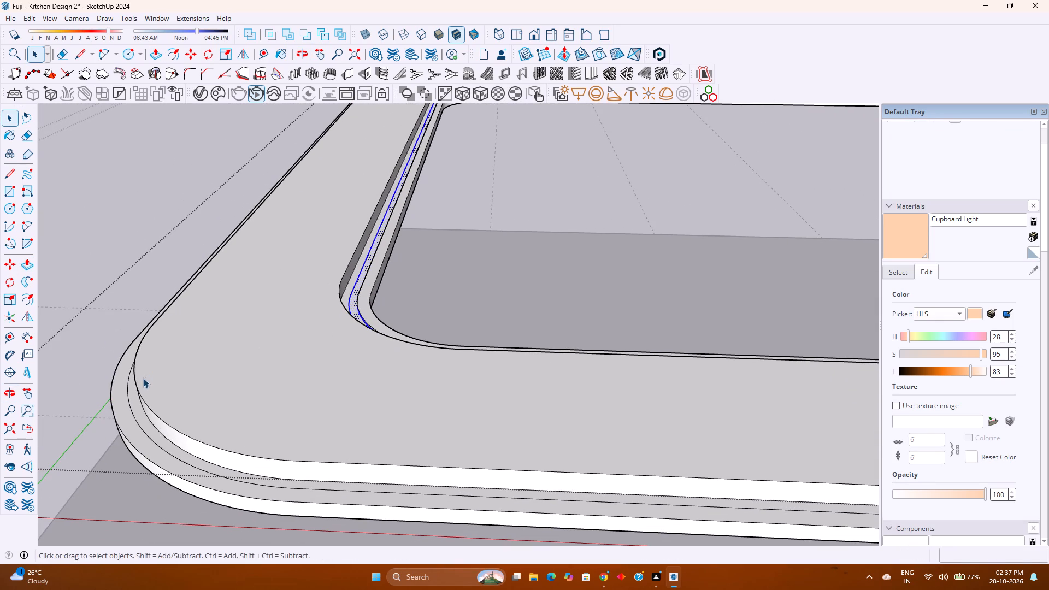
shift+middle_drag(134, 396, 184, 351)
scroll(180, 364, up, 5)
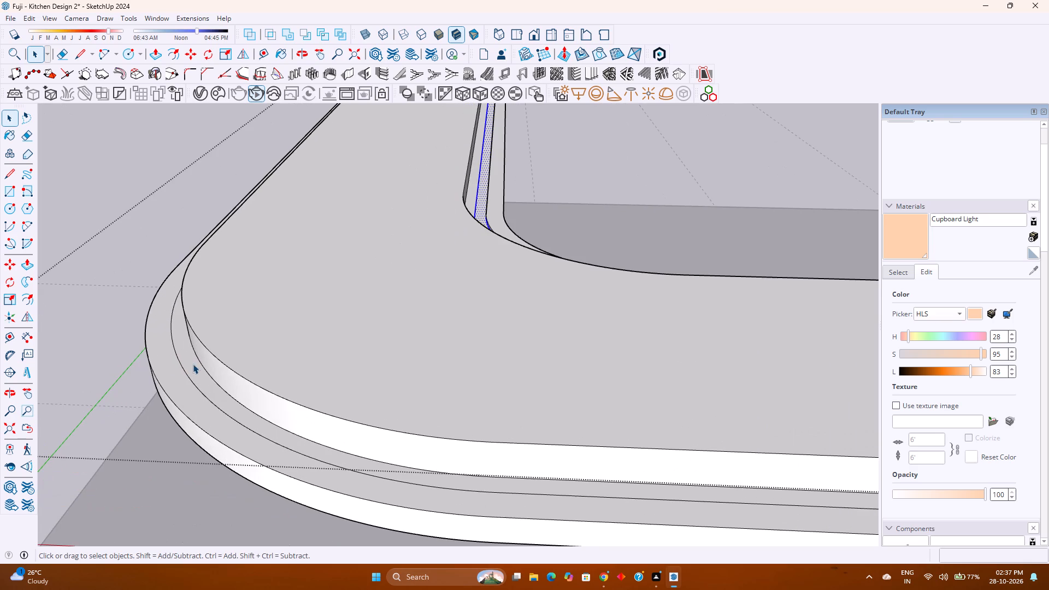
ctrl+double_click(190, 365)
right_click(190, 365)
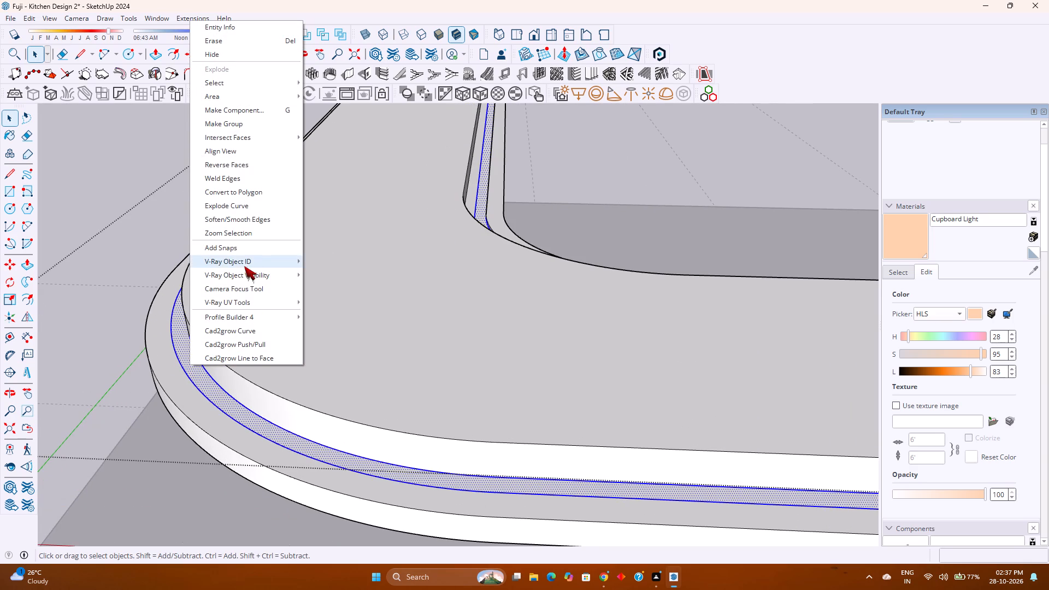
click(231, 126)
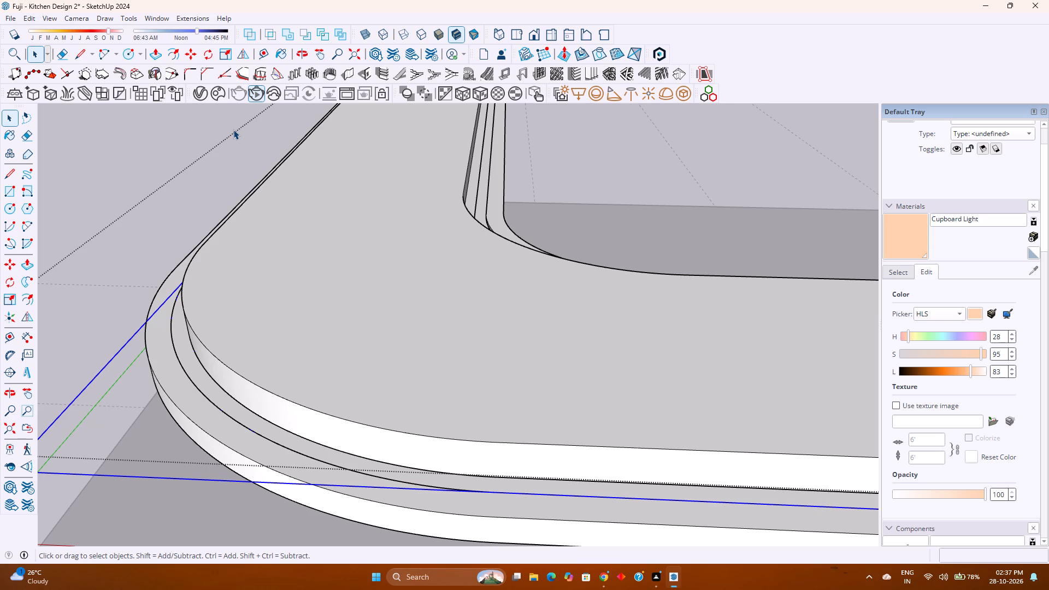
Inside the new strip group, push/pull the outer strip up 0.5", repeat the same extrusion on the inner strip, and exit the group.
double_click(182, 345)
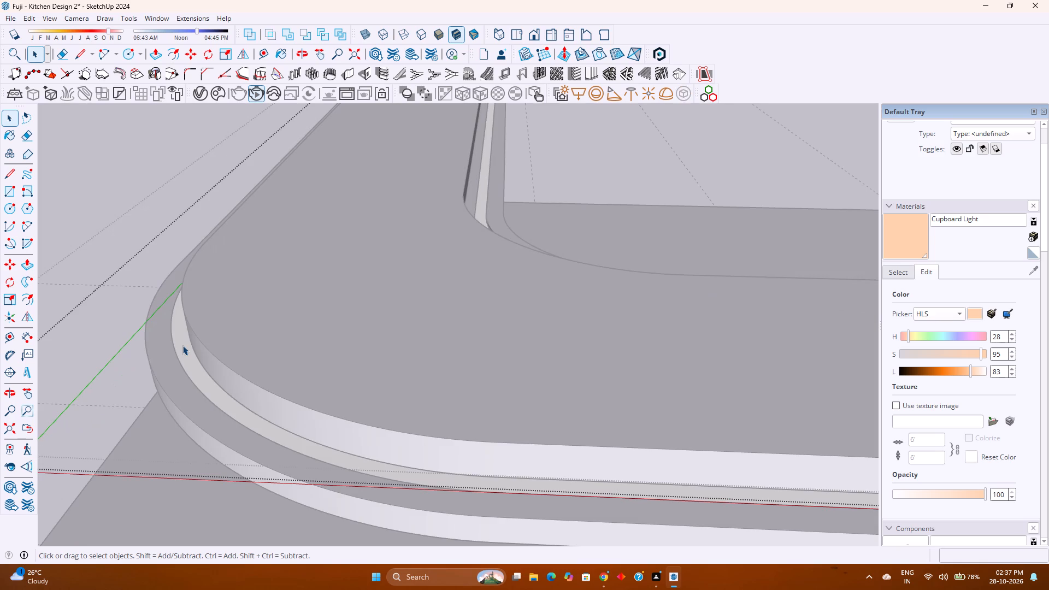
key(p)
click(182, 345)
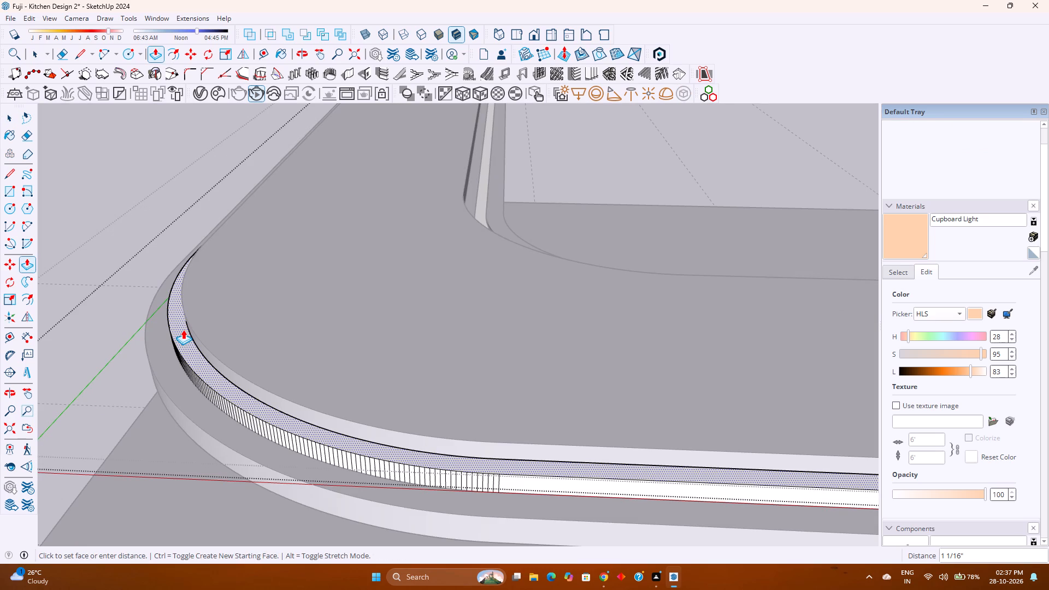
text(0.5)
key(Return)
middle_drag(472, 294, 448, 307)
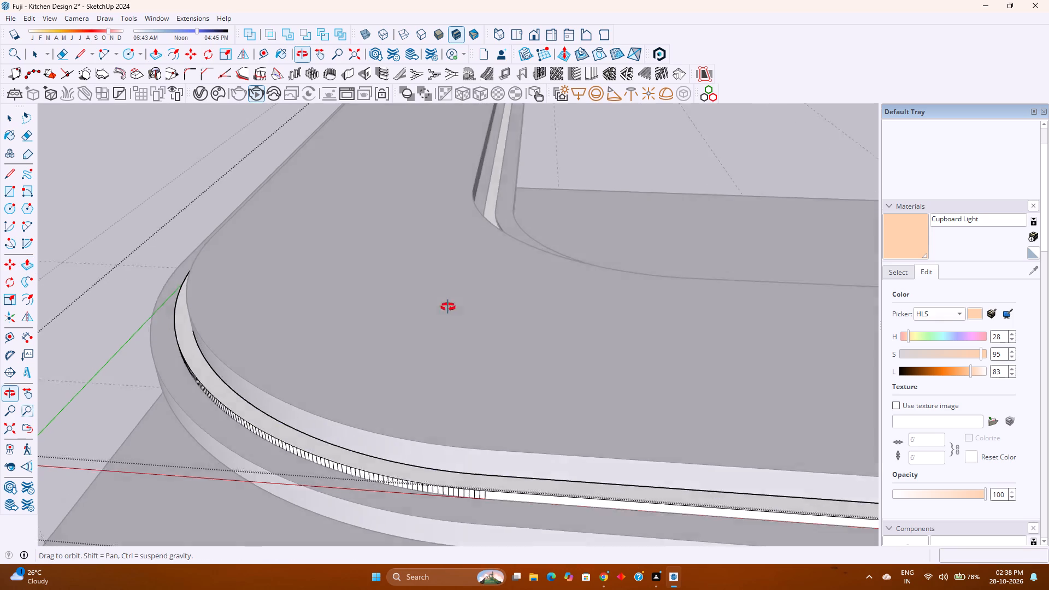
middle_drag(448, 307, 312, 350)
double_click(593, 235)
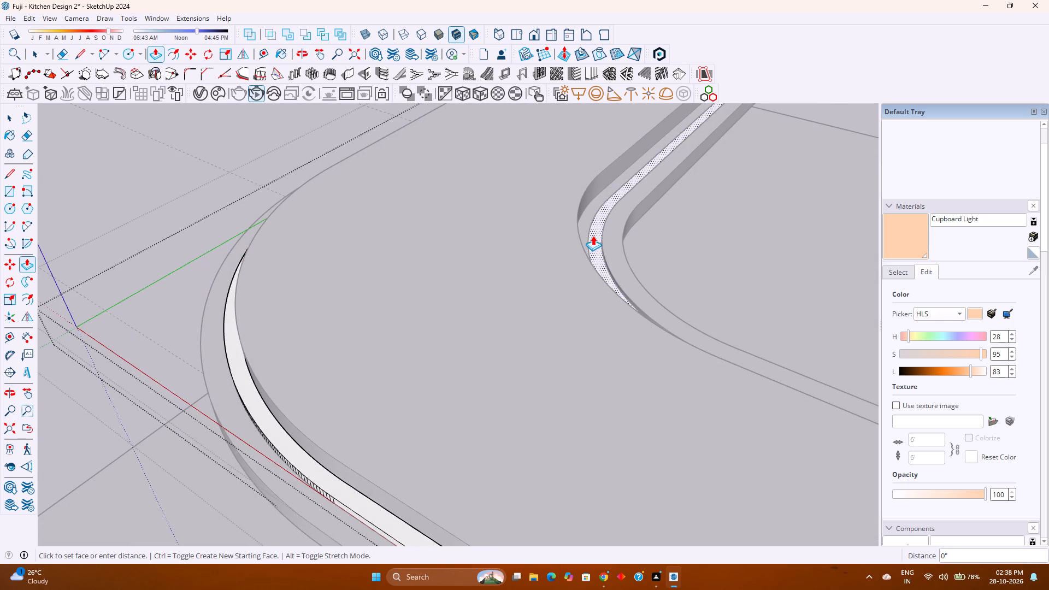
key(space)
key(Escape)
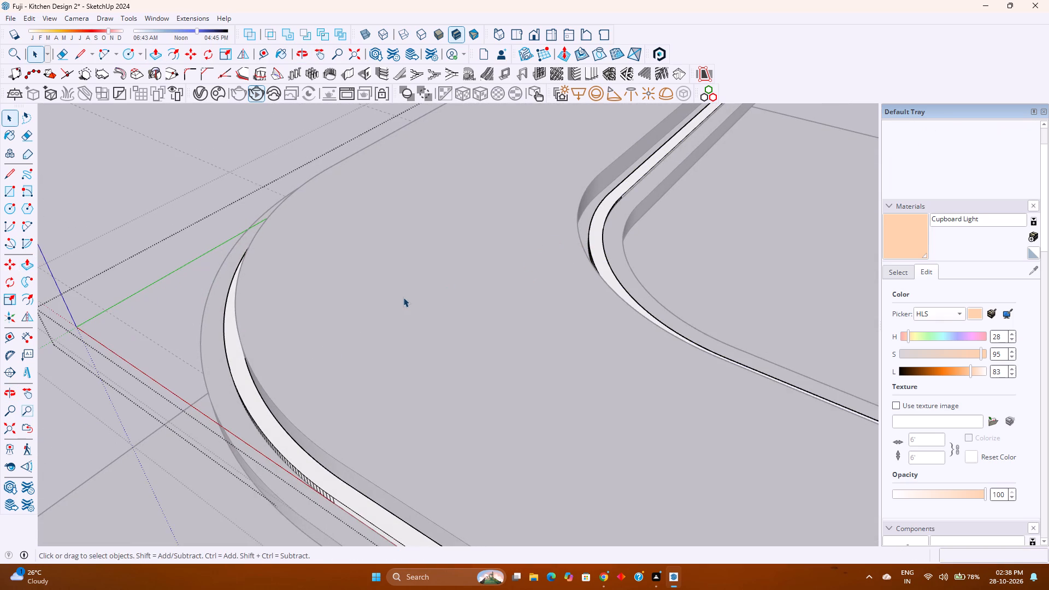
Select the extruded strip group and create a new Generic material in the V-Ray Asset Editor.
click(232, 356)
middle_drag(228, 357, 247, 350)
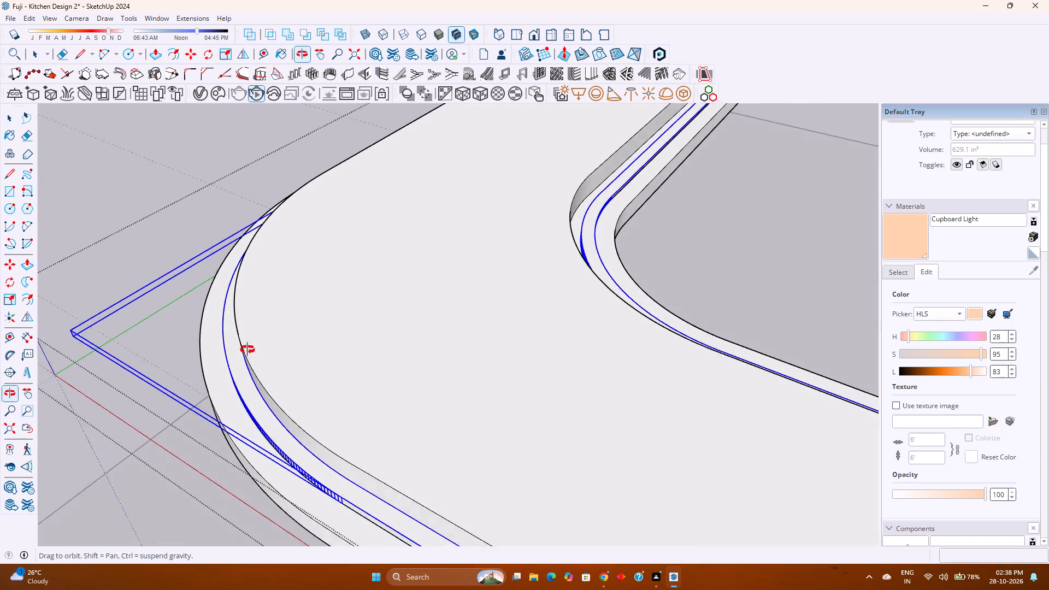
middle_drag(247, 350, 273, 339)
middle_click(273, 339)
scroll(285, 331, down, 2)
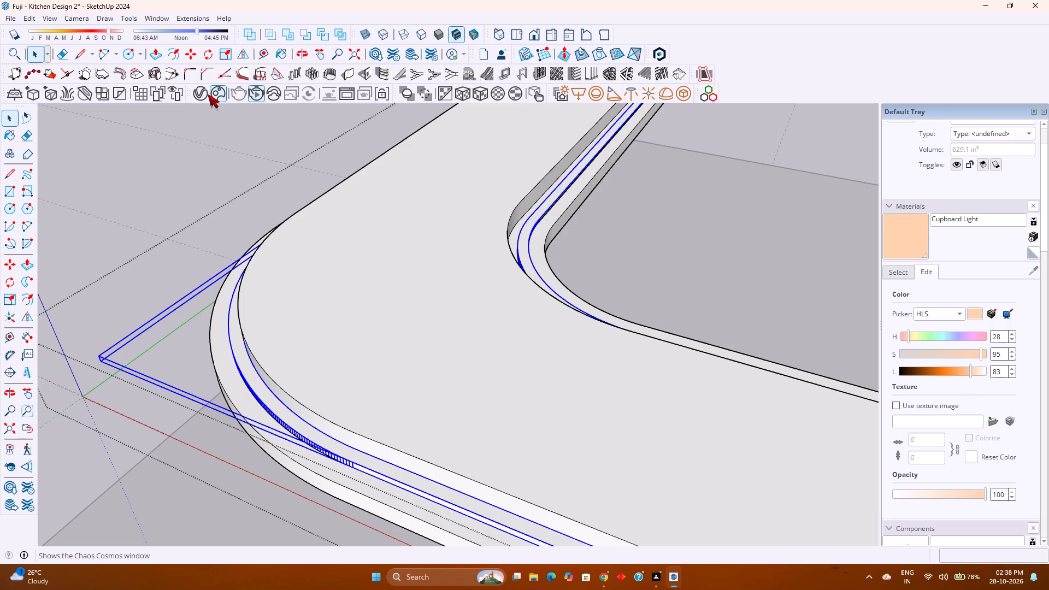
click(205, 94)
right_click(544, 127)
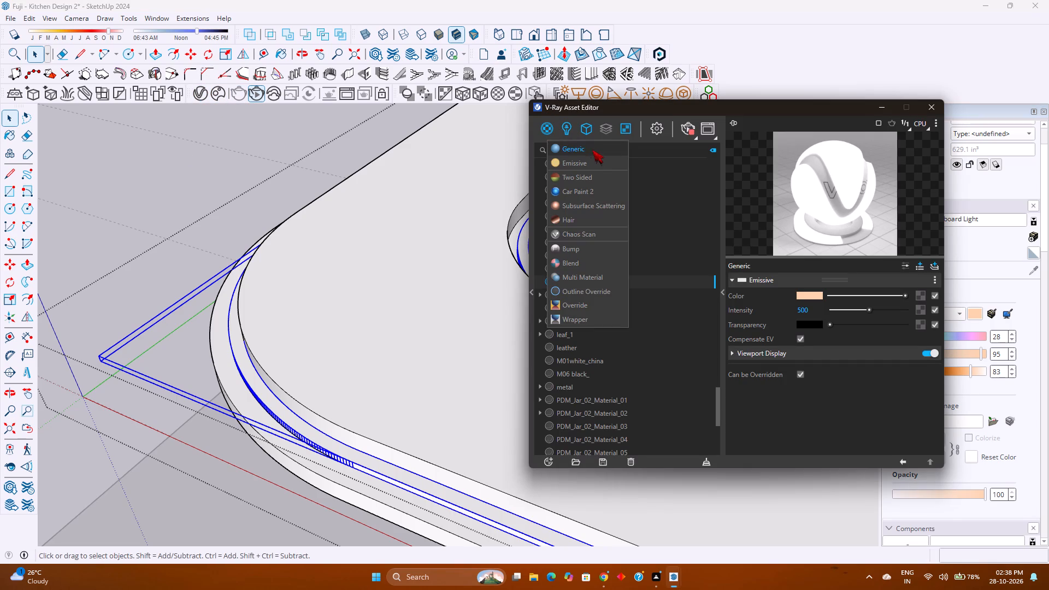
click(593, 152)
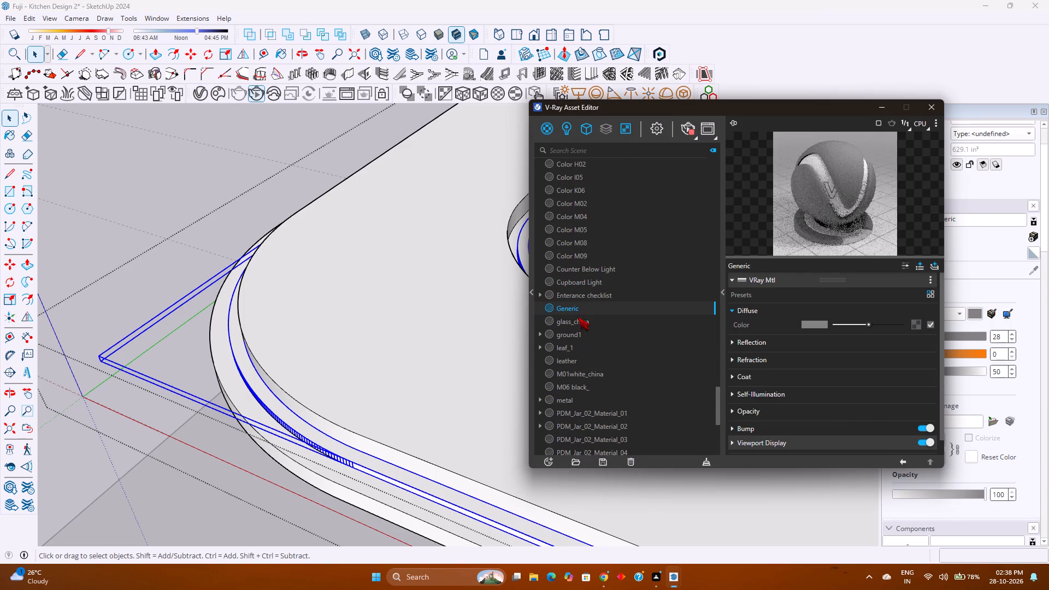
Permanently delete the newly created Generic material from the V-Ray scene materials.
key(ctrl+z)
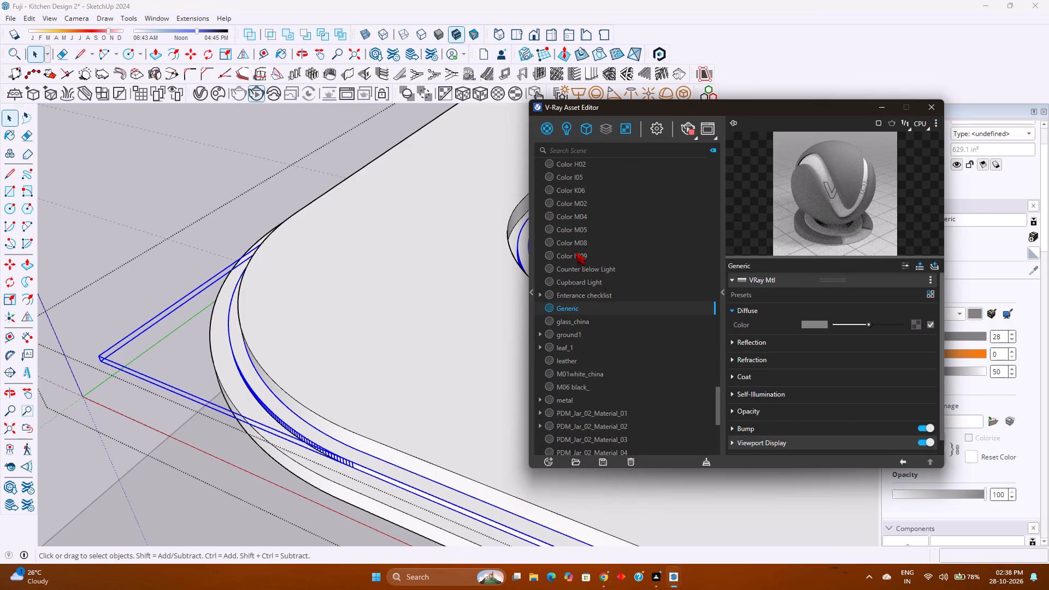
key(Delete)
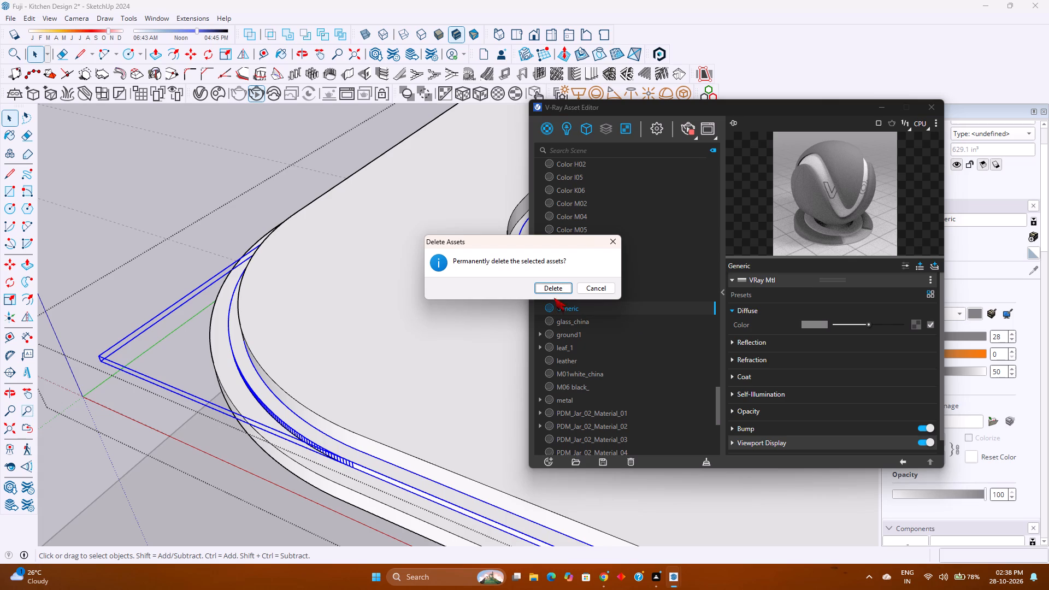
click(553, 291)
Create a new Emissive material in the V-Ray Asset Editor.
click(545, 129)
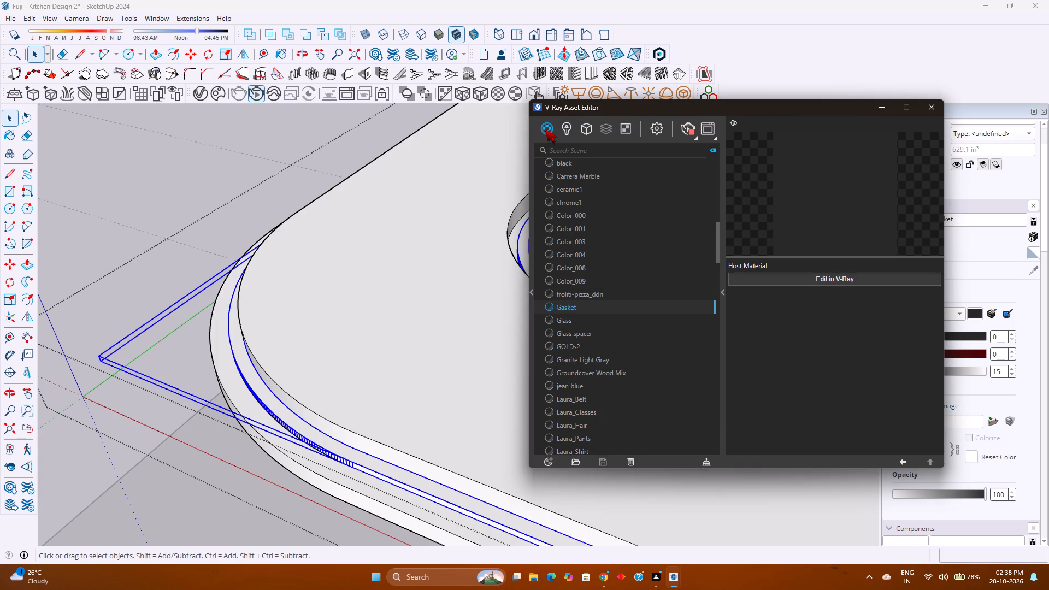
right_click(545, 129)
click(582, 161)
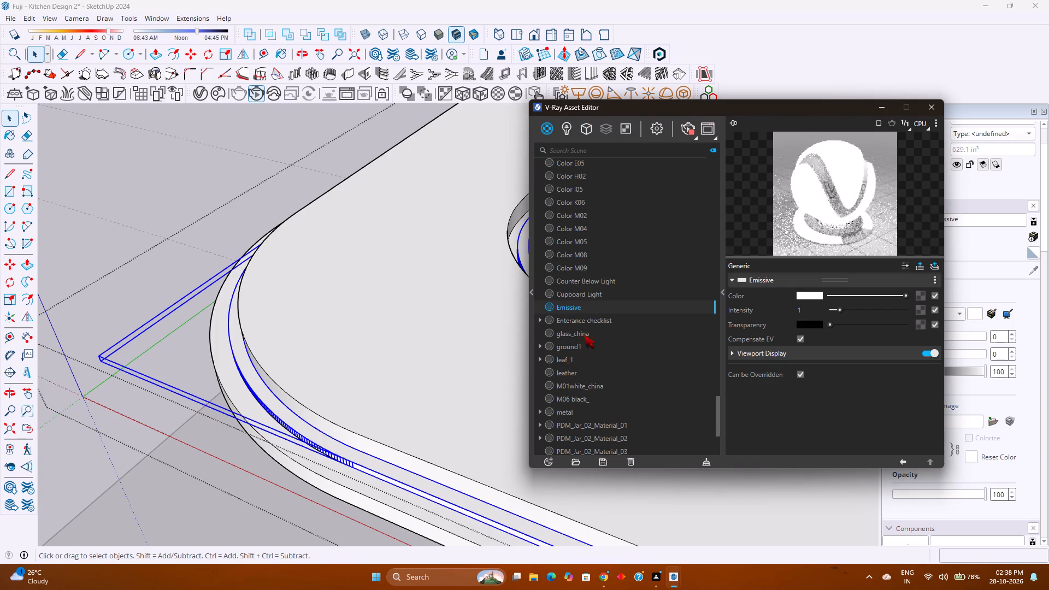
Rename the new Emissive material as "False Ceiling Light".
right_click(587, 303)
click(617, 369)
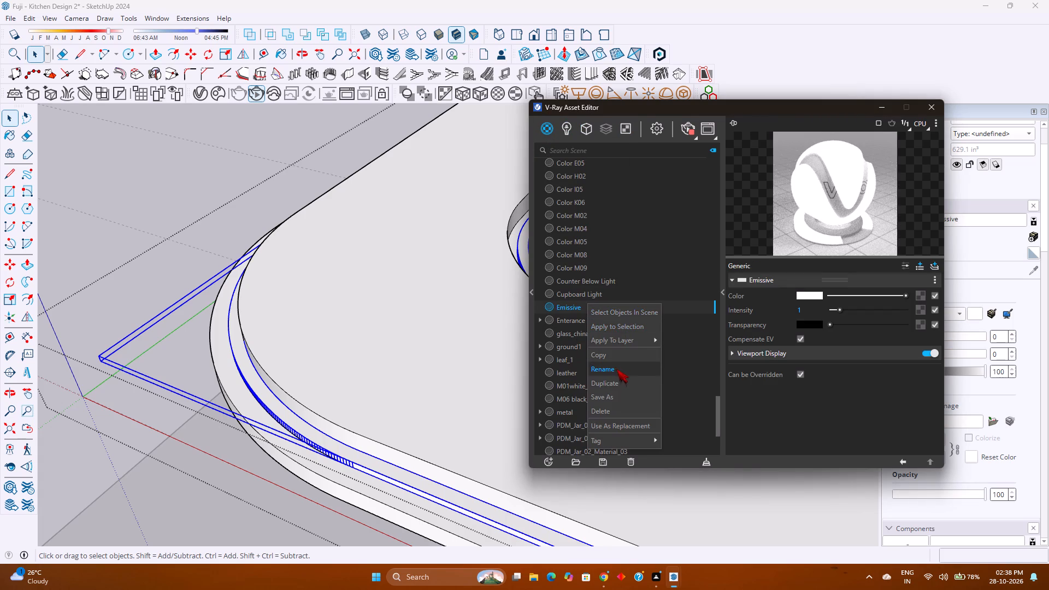
key(BackSpace)
key(BackSpace)
key(BackSpace)
key(BackSpace)
key(BackSpace)
key(BackSpace)
key(BackSpace)
key(BackSpace)
key(BackSpace)
key(BackSpace)
key(BackSpace)
key(BackSpace)
key(BackSpace)
key(BackSpace)
key(BackSpace)
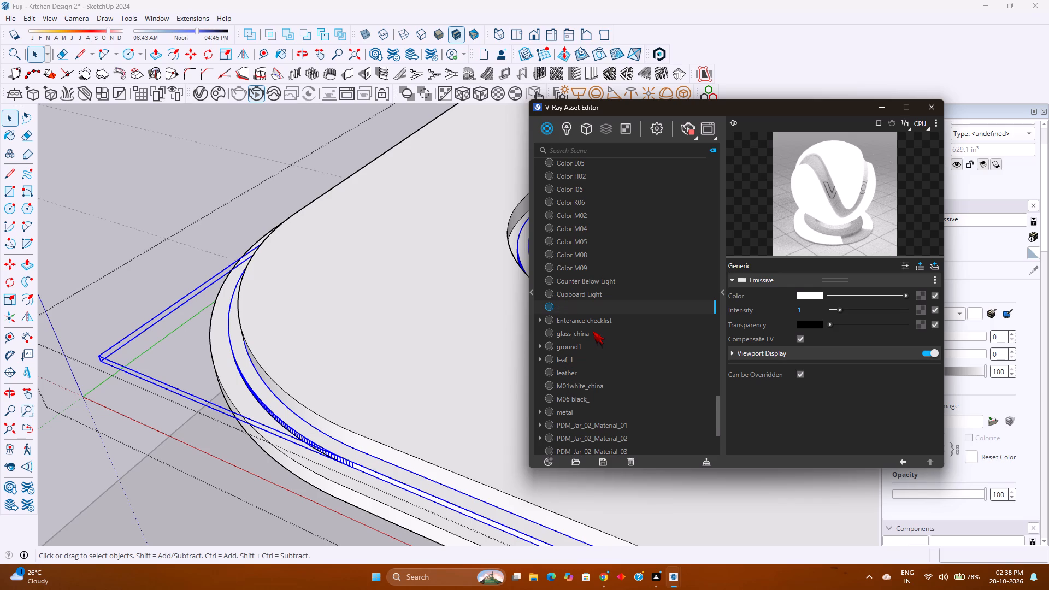
text(fasl)
key(BackSpace)
key(BackSpace)
key(BackSpace)
key(BackSpace)
key(BackSpace)
text(Falsde)
key(BackSpace)
key(BackSpace)
text(e Ceiling Lignt)
key(BackSpace)
key(BackSpace)
text(ht)
key(Return)
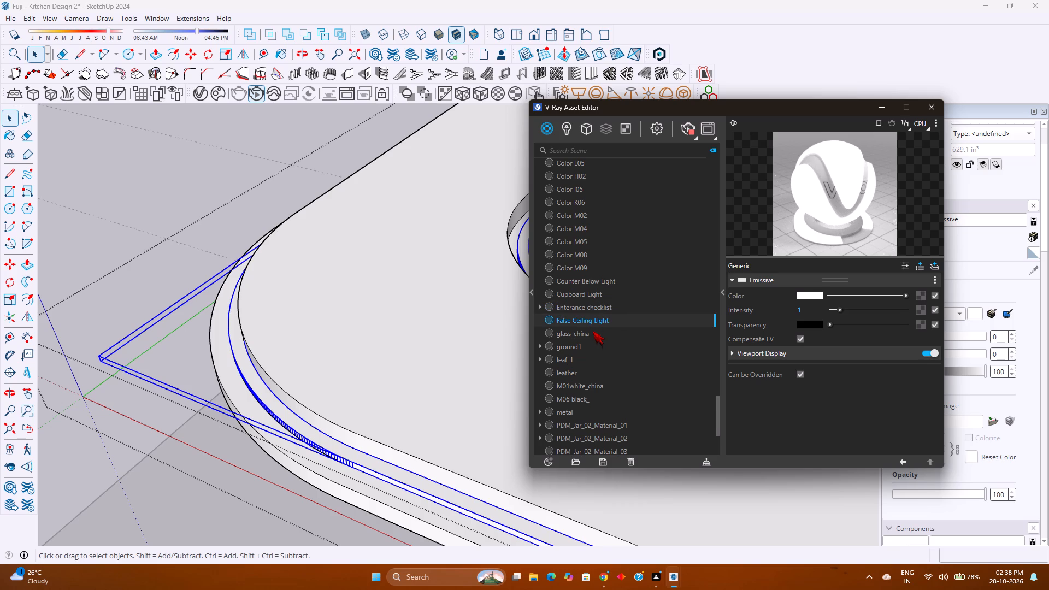
Set the False Ceiling Light emissive colour to a pale warm peach with a hue of about 0.098.
click(810, 294)
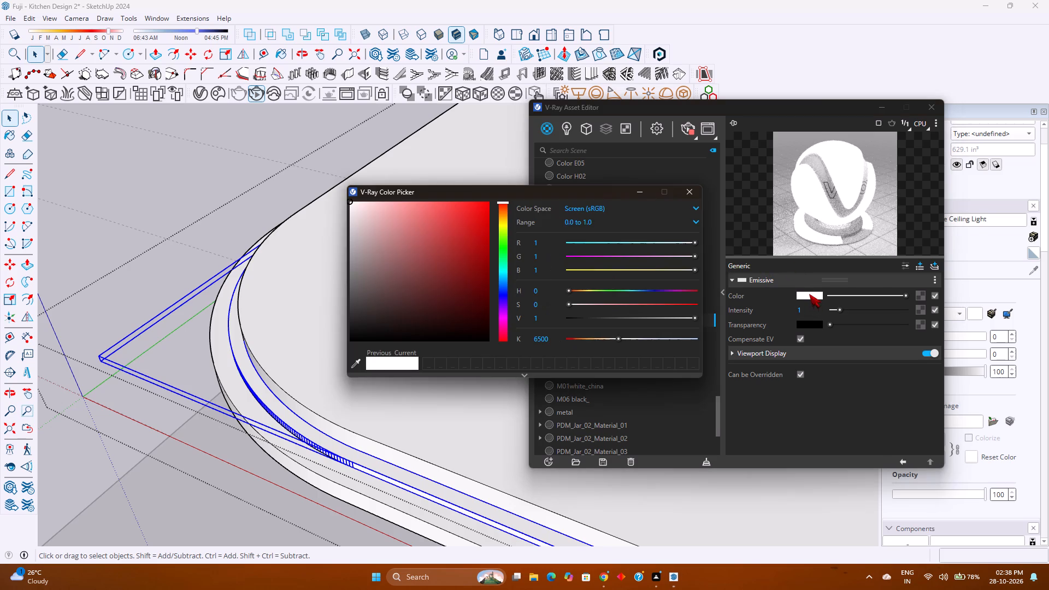
click(506, 215)
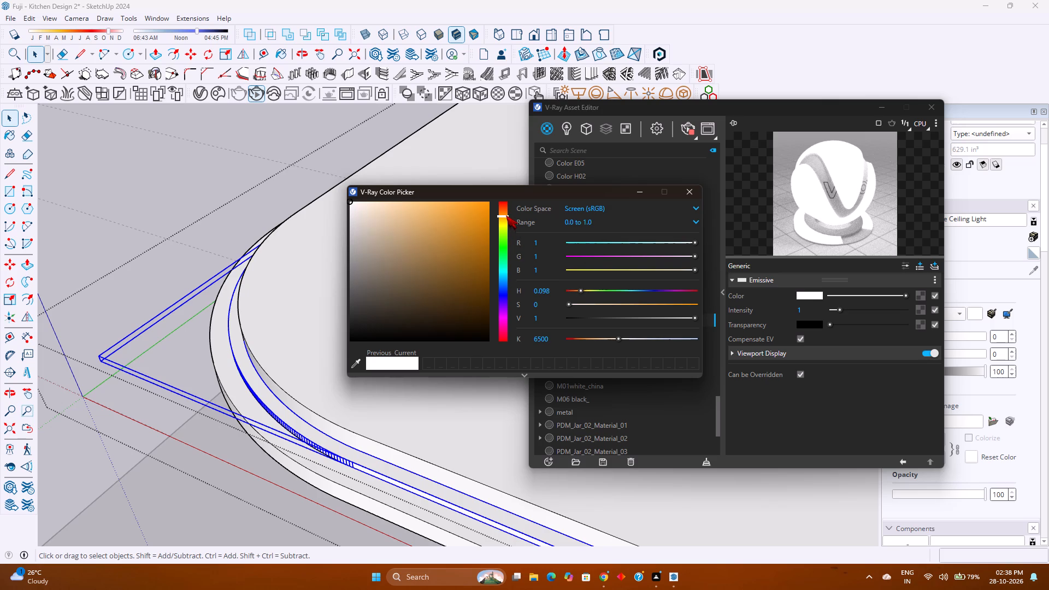
click(407, 205)
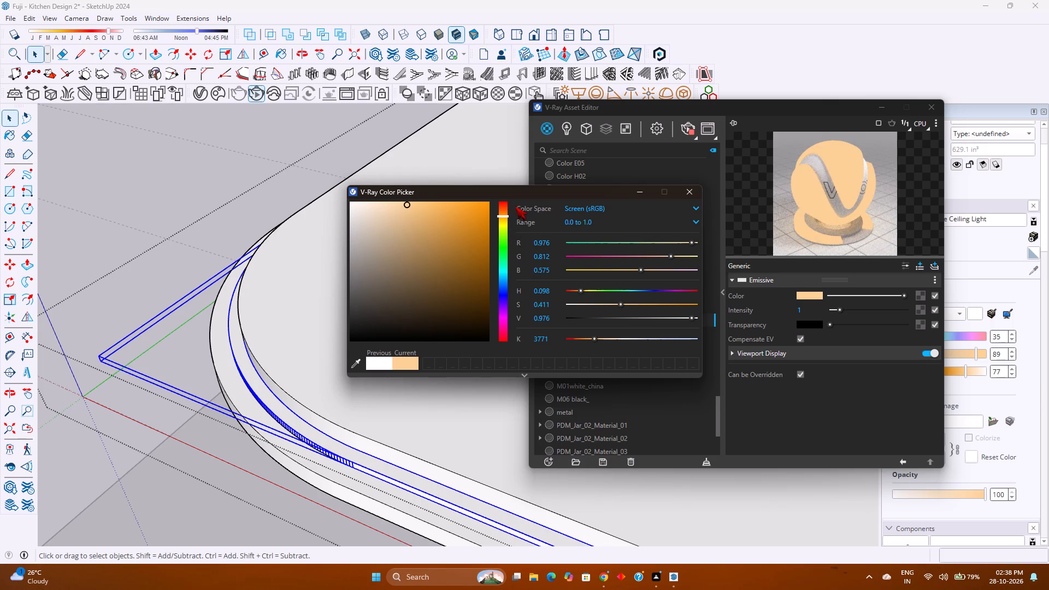
click(391, 202)
click(687, 192)
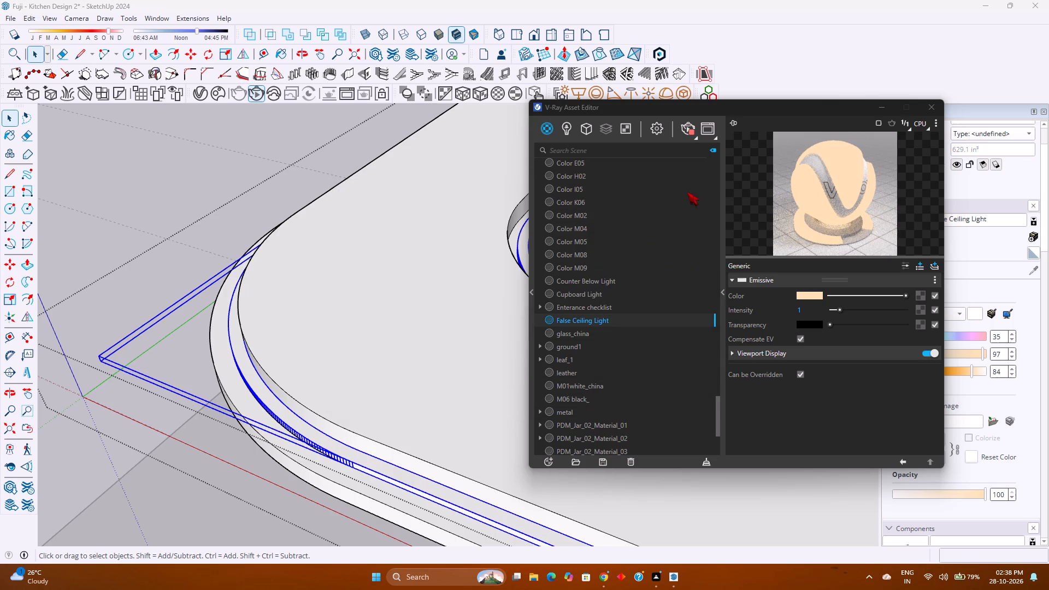
Set the False Ceiling Light material's emissive intensity to 100.
drag(842, 310, 944, 305)
double_click(817, 309)
text(100)
key(Return)
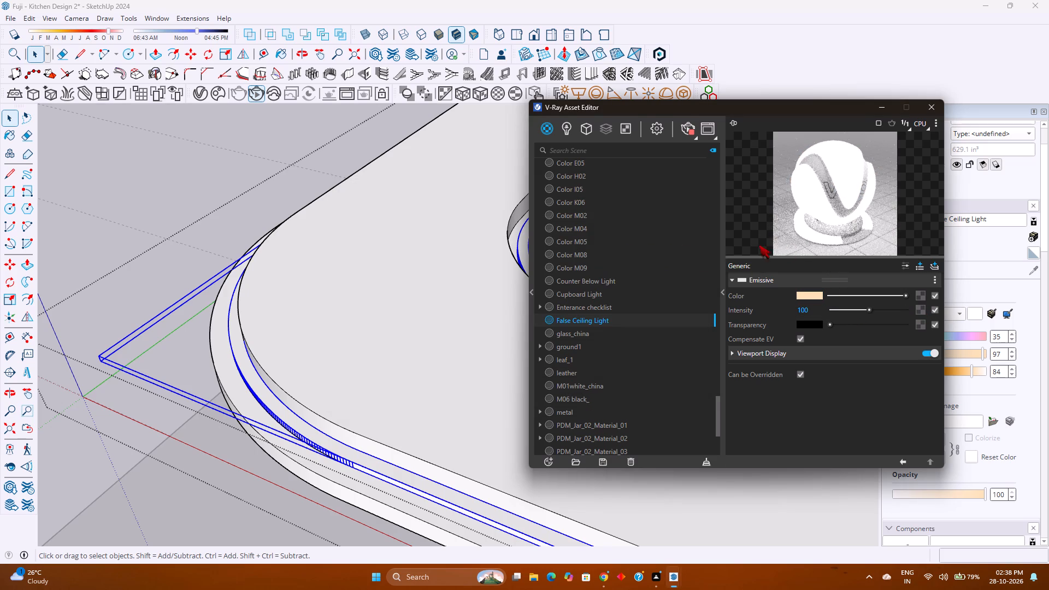
Apply the False Ceiling Light material to the selected strip group, close the Asset Editor and clear the selection.
right_click(655, 323)
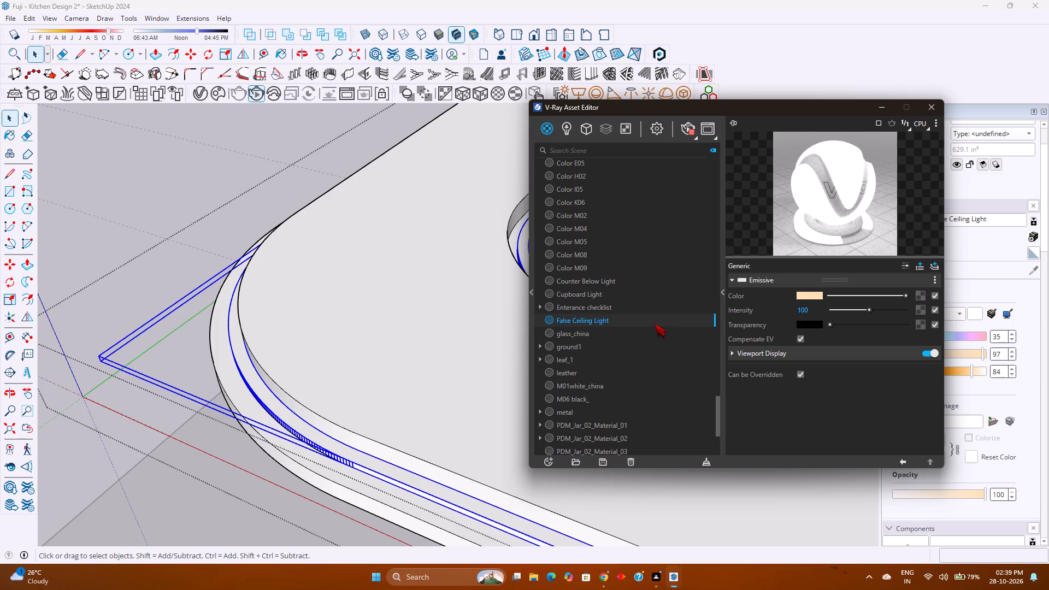
click(704, 201)
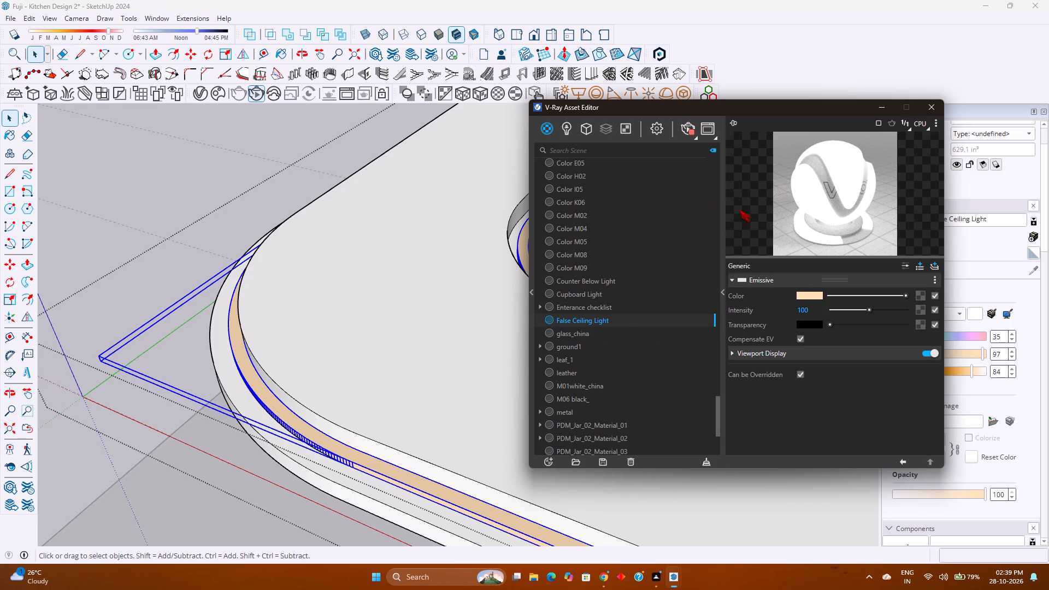
click(924, 104)
scroll(390, 361, down, 2)
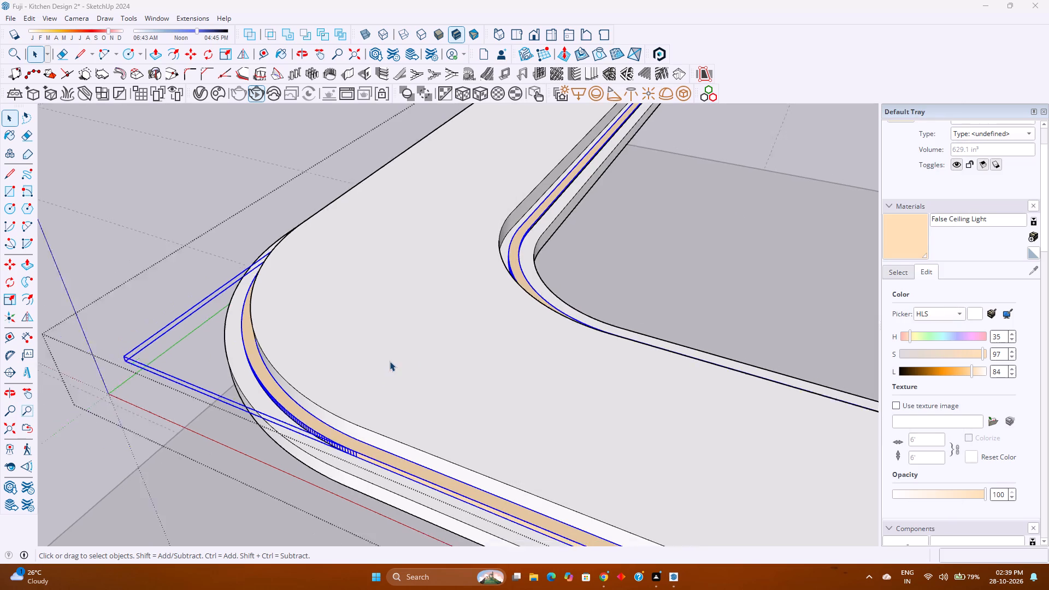
scroll(390, 361, down, 1)
middle_drag(378, 370, 418, 296)
key(Escape)
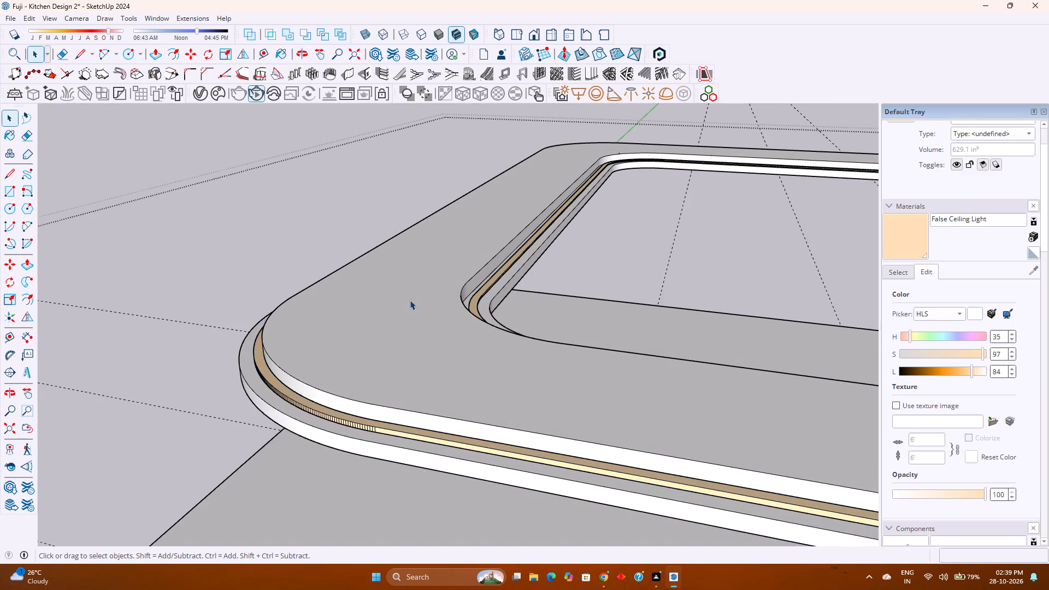
Delete the rounded rectangle outline surrounding the circle on the underside of the ceiling slab.
scroll(410, 300, down, 6)
shift+middle_drag(385, 329, 293, 343)
shift+middle_click(293, 343)
scroll(292, 343, down, 3)
middle_drag(291, 356, 339, 249)
middle_click(341, 247)
scroll(361, 256, down, 2)
middle_drag(359, 360, 369, 322)
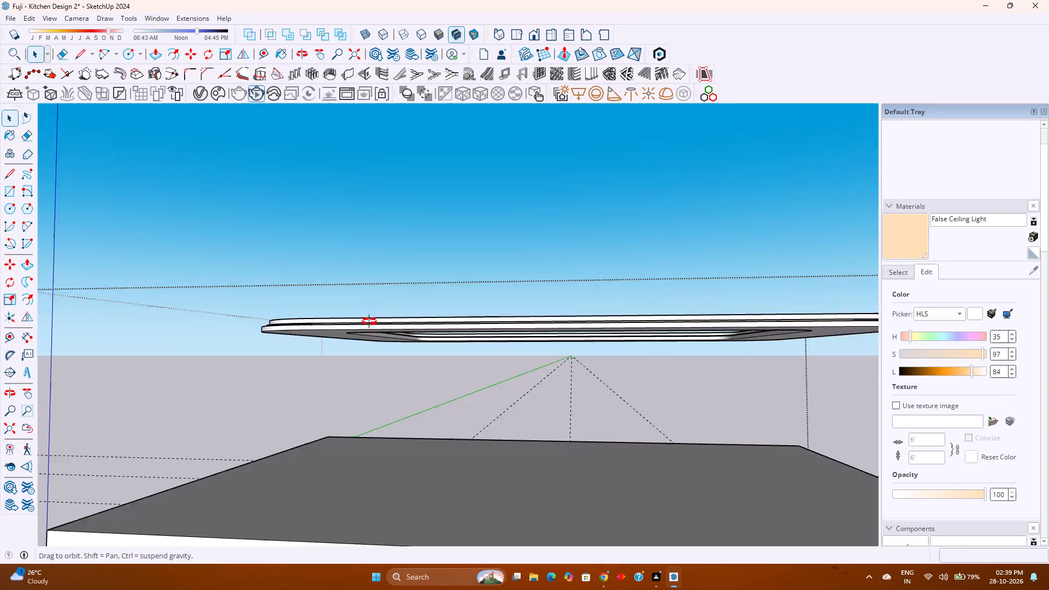
middle_drag(369, 322, 375, 308)
middle_click(375, 308)
scroll(375, 308, down, 5)
shift+middle_drag(408, 390, 406, 305)
shift+middle_click(406, 305)
scroll(443, 366, up, 3)
shift+middle_drag(447, 365, 437, 385)
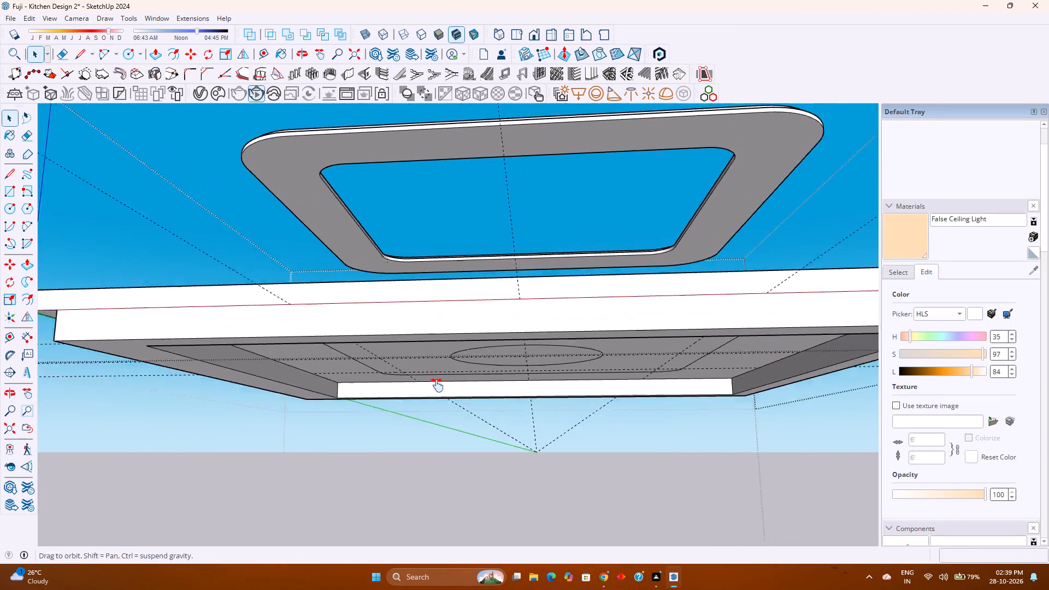
shift+middle_drag(437, 385, 415, 412)
middle_drag(408, 412, 437, 290)
middle_click(437, 290)
click(343, 297)
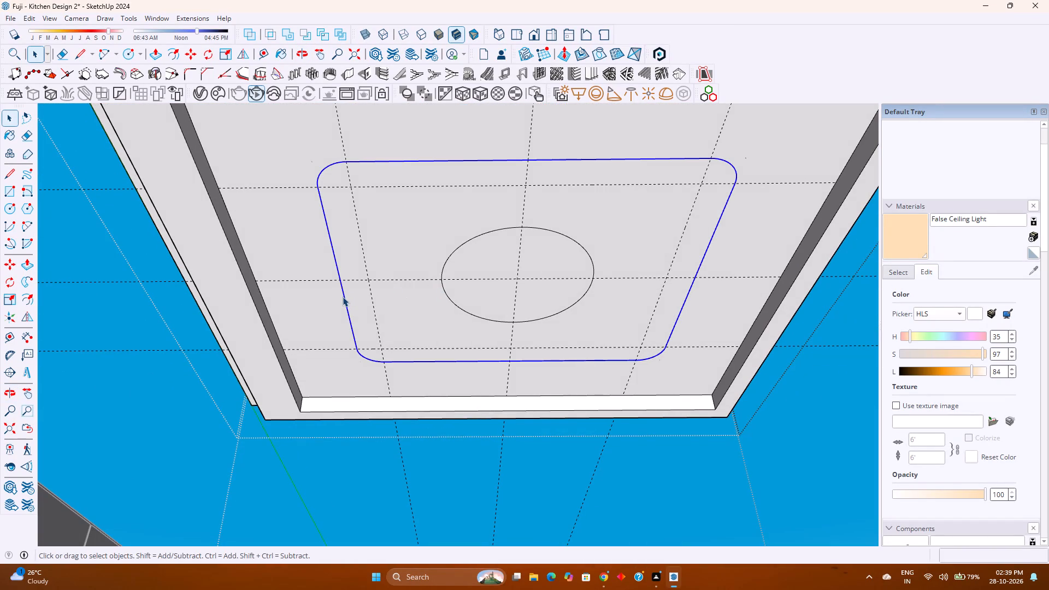
key(Delete)
Copy the circle's face and edge from the slab underside straight up along the vertical axis by 5'.
click(466, 299)
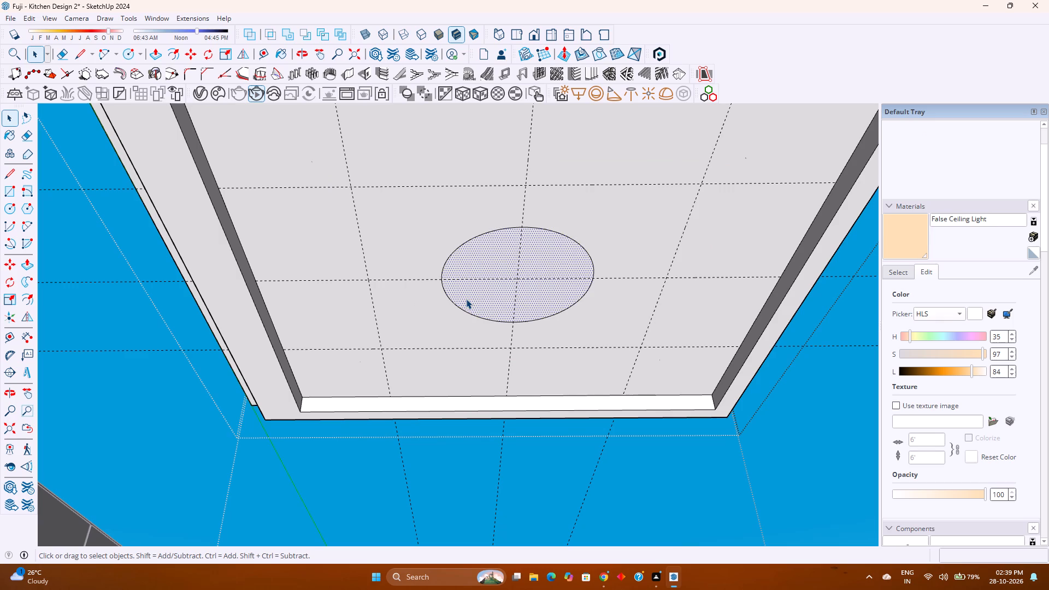
double_click(468, 299)
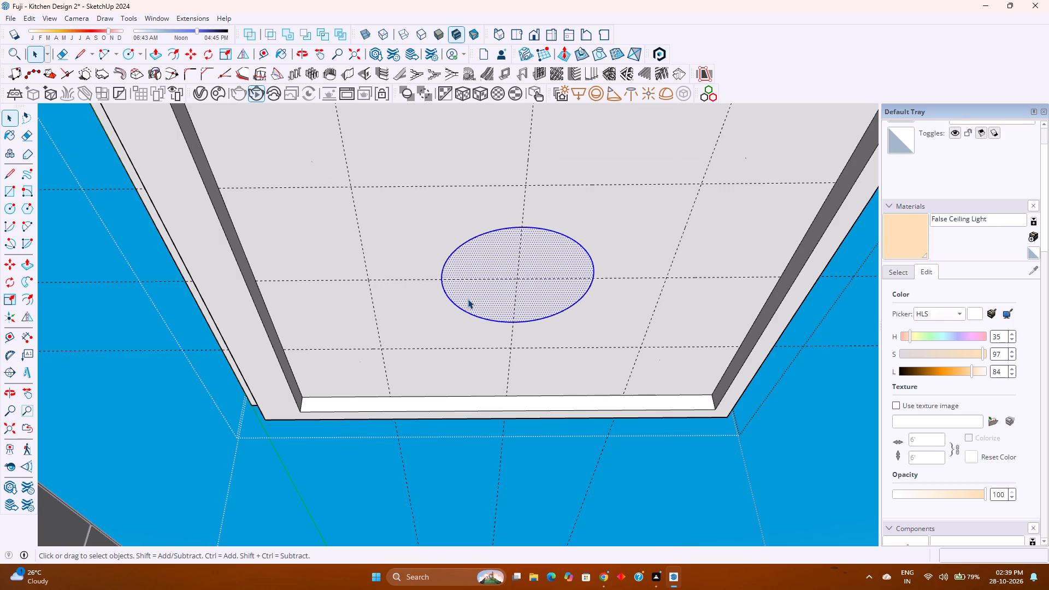
key(m)
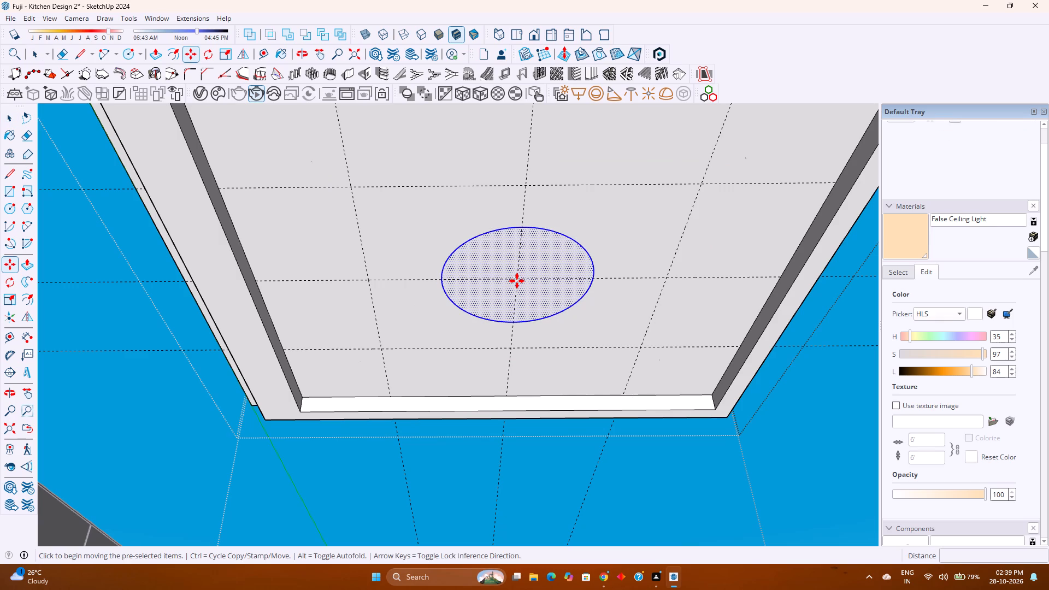
click(517, 281)
scroll(515, 244, down, 4)
shift+middle_drag(515, 243, 511, 424)
middle_click(511, 424)
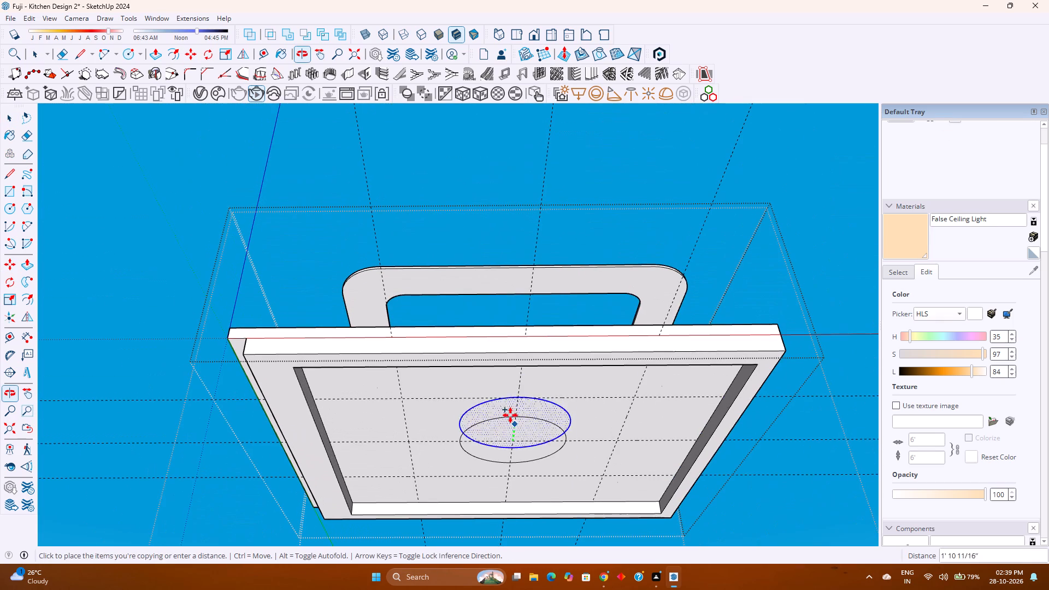
key(Up)
middle_drag(521, 315, 525, 391)
middle_click(525, 391)
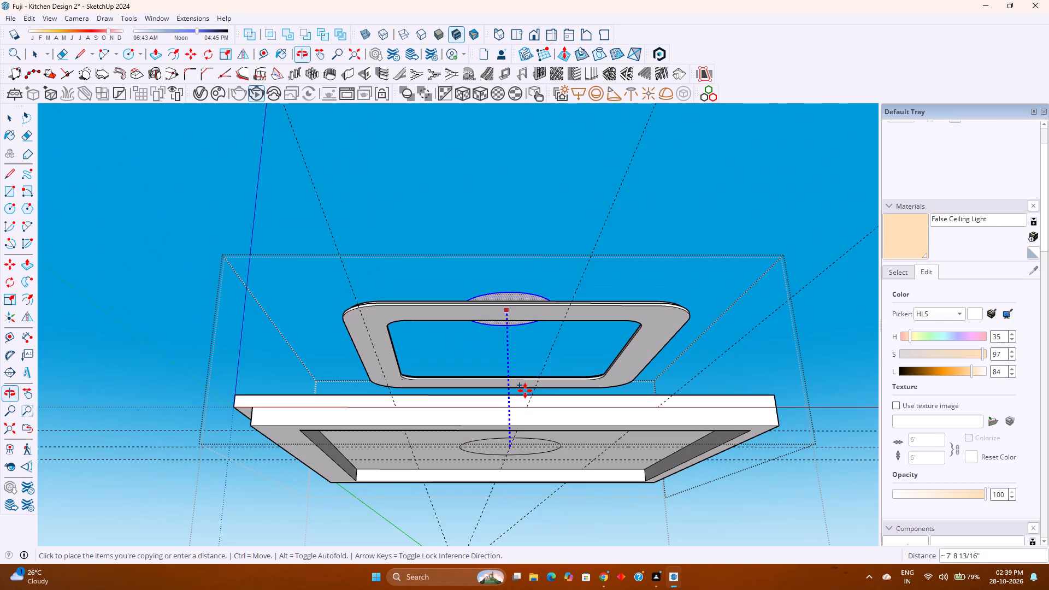
key(5)
key(apostrophe)
key(Return)
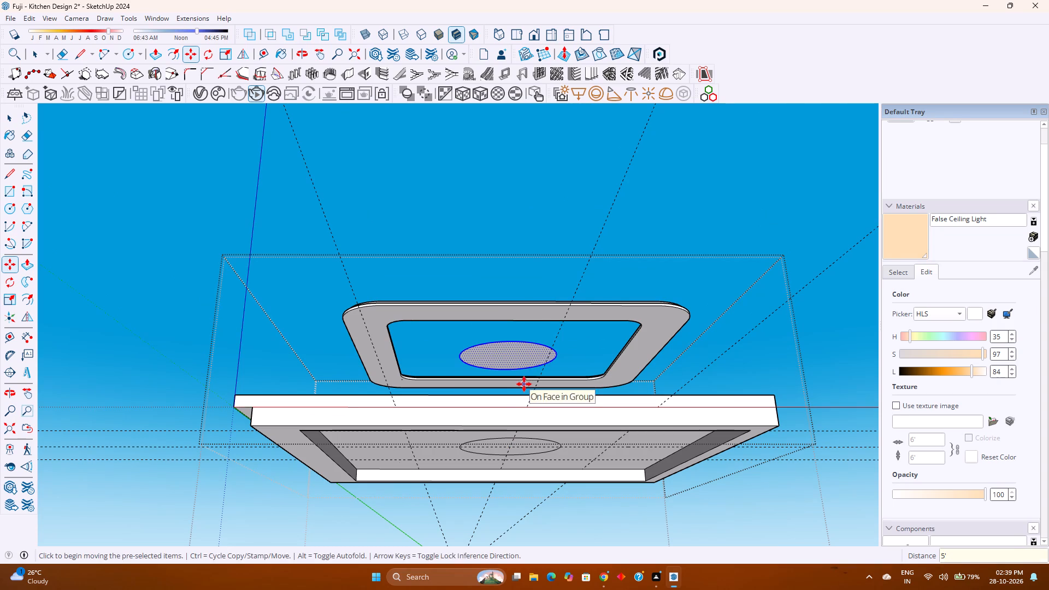
key(space)
Group the copied circle's face and edge inside the raised ceiling band's central opening.
scroll(514, 374, up, 3)
middle_drag(514, 374, 533, 493)
scroll(515, 344, up, 1)
middle_drag(515, 344, 523, 449)
middle_click(523, 449)
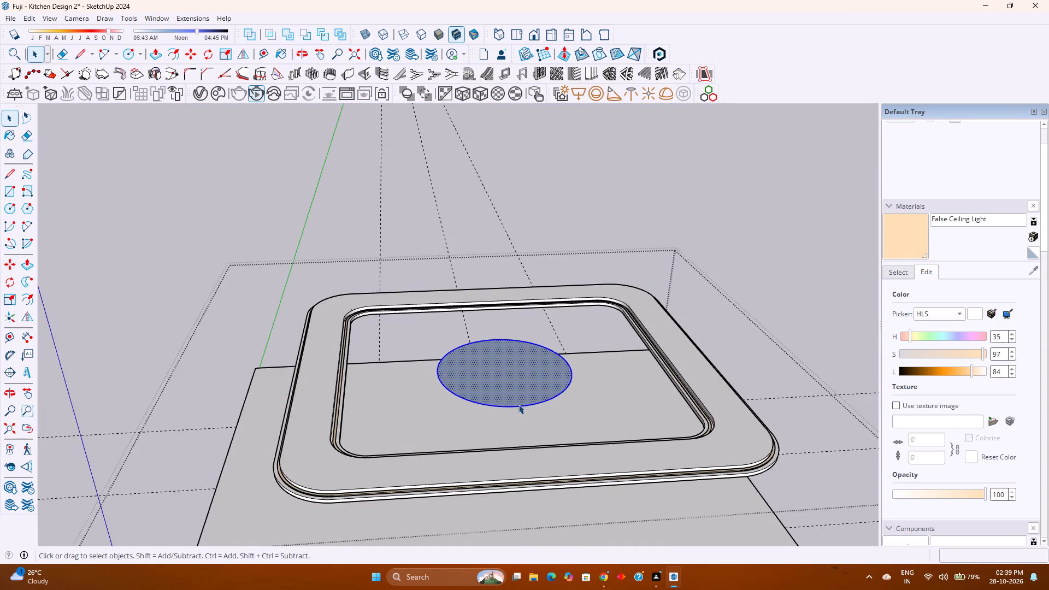
scroll(518, 404, up, 5)
middle_click(505, 396)
middle_drag(505, 396, 500, 394)
middle_drag(498, 393, 481, 426)
middle_click(481, 426)
click(456, 352)
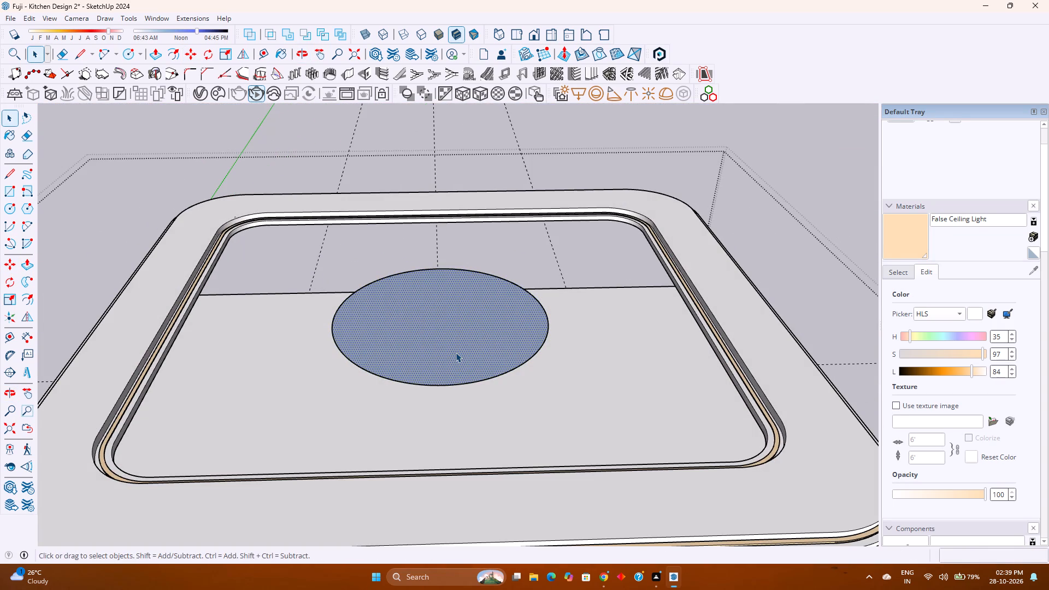
double_click(456, 352)
right_click(456, 352)
click(515, 110)
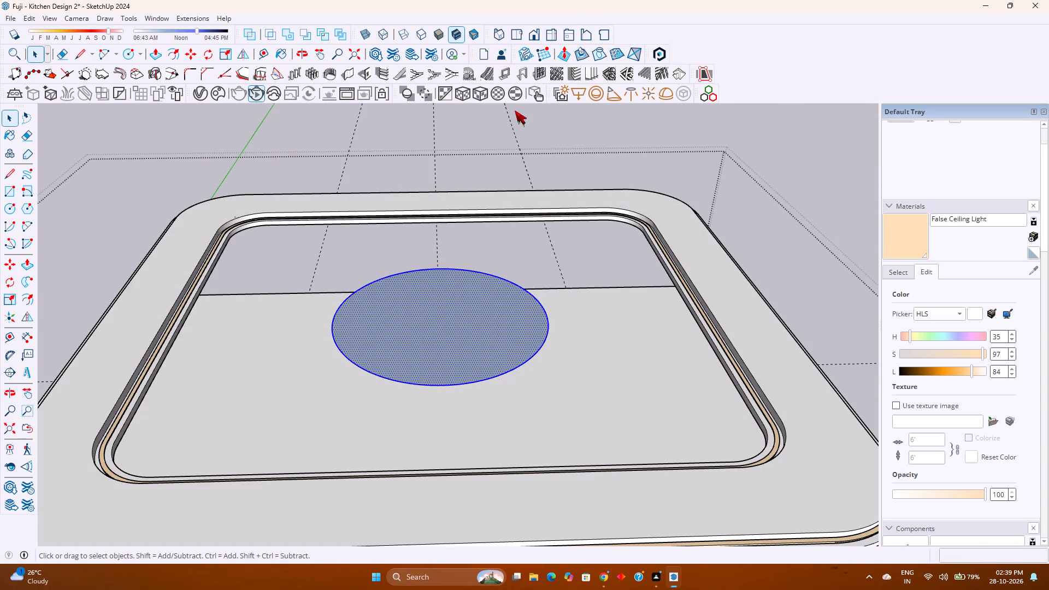
Inside the circle group, push/pull the circular face up 2".
double_click(437, 316)
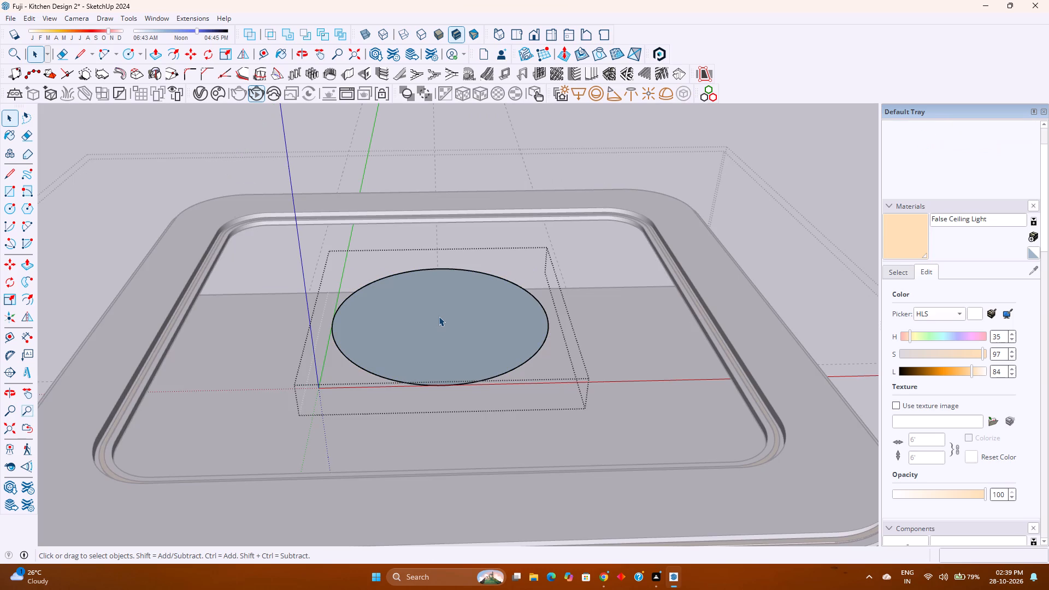
key(p)
click(439, 316)
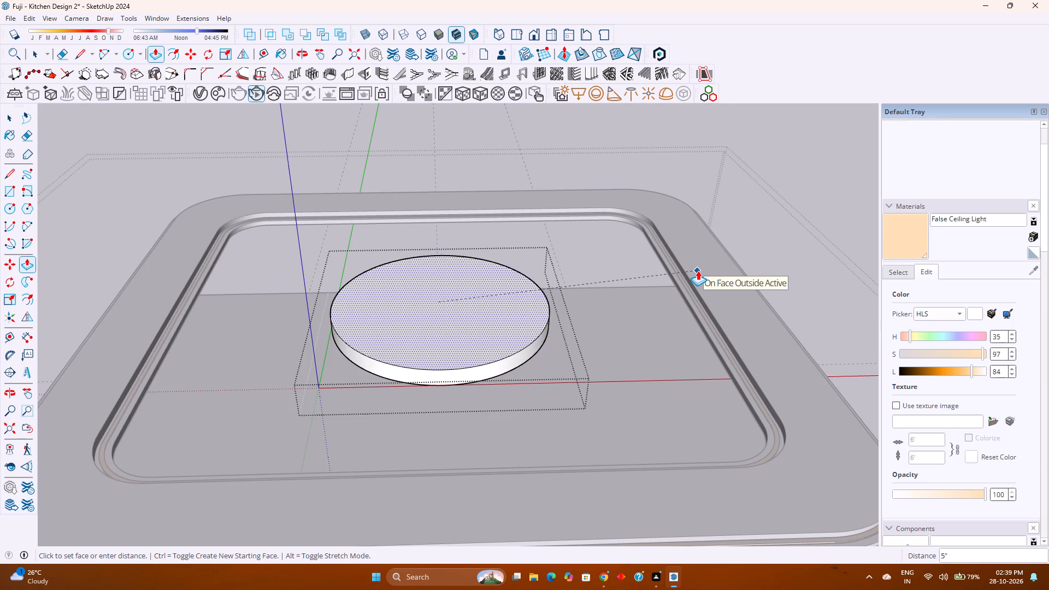
key(2)
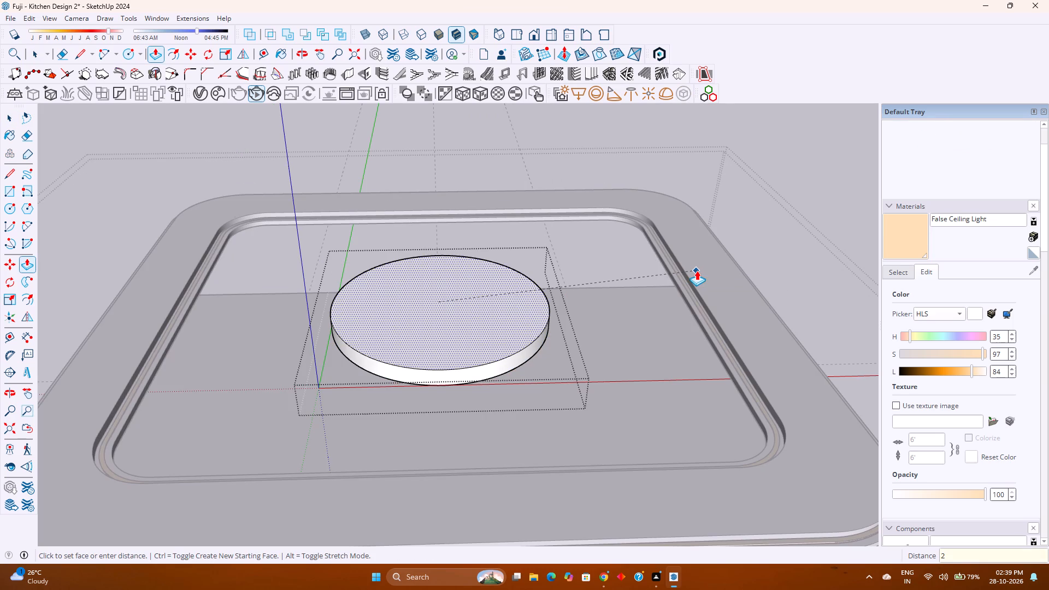
key(Return)
Offset the outline of the disc's underside inward by 11".
scroll(445, 353, up, 5)
middle_drag(444, 353, 458, 273)
middle_click(458, 273)
middle_click(458, 273)
middle_drag(414, 370, 425, 267)
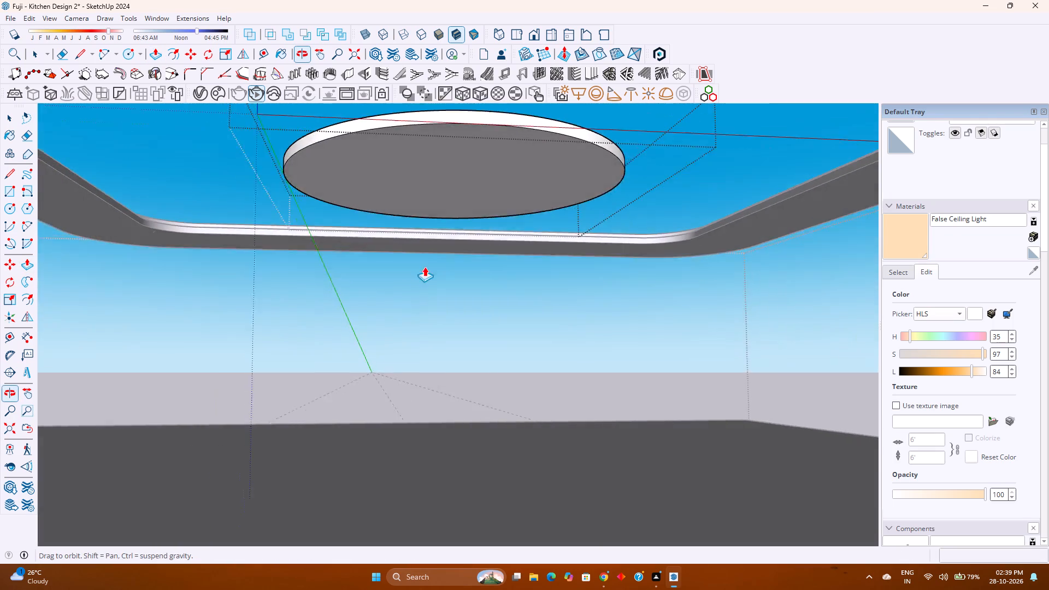
middle_drag(425, 267, 425, 267)
middle_click(425, 267)
scroll(430, 262, down, 2)
shift+middle_drag(430, 262, 428, 369)
middle_drag(422, 367, 414, 273)
middle_click(414, 272)
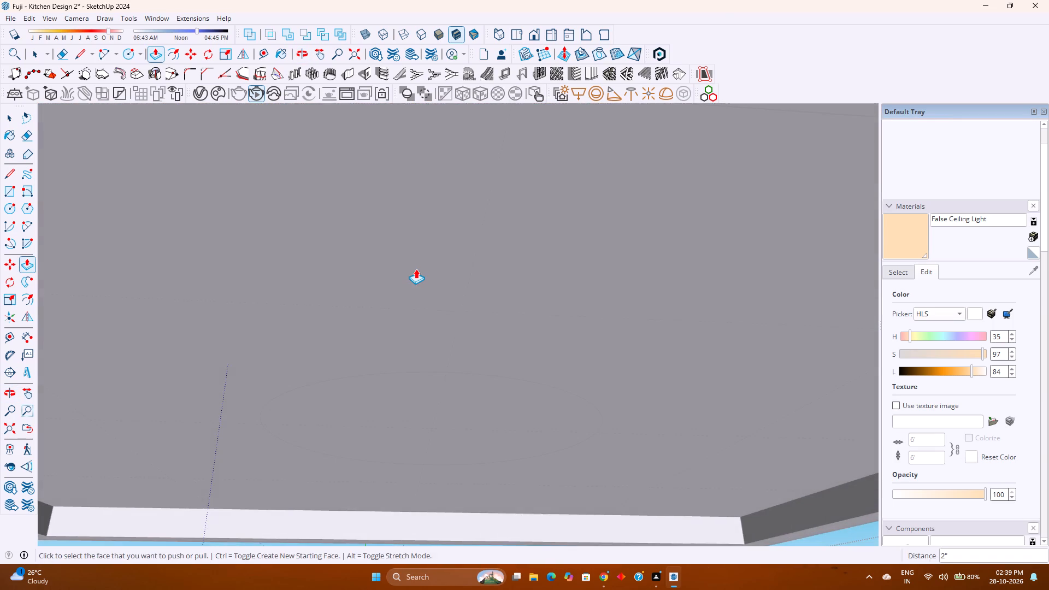
shift+middle_drag(416, 269, 392, 500)
shift+middle_drag(417, 312, 373, 503)
shift+middle_click(373, 504)
shift+middle_drag(396, 334, 393, 416)
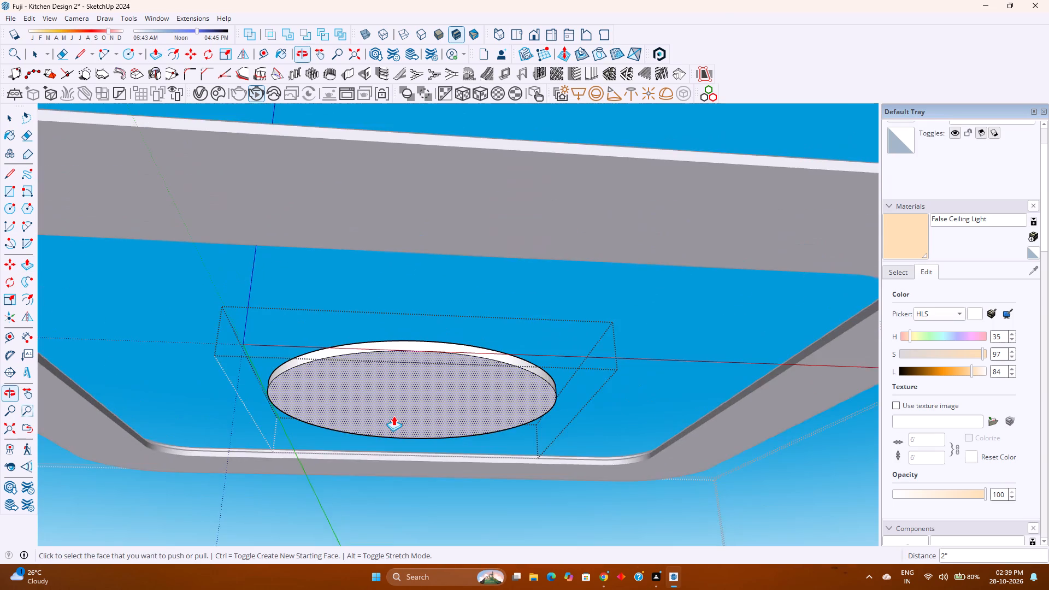
scroll(393, 411, up, 3)
middle_drag(390, 410, 390, 387)
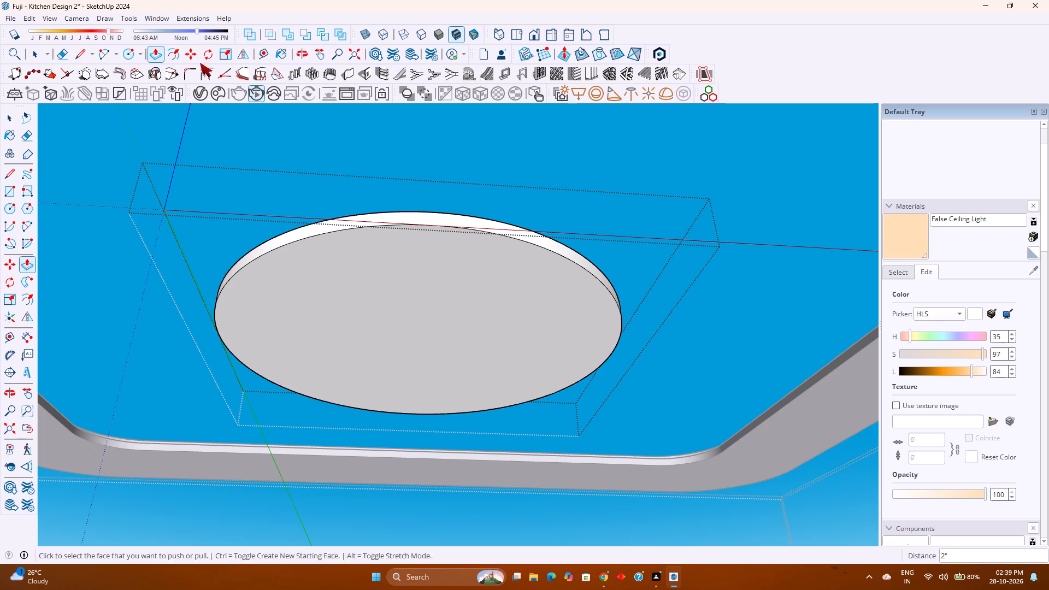
click(180, 58)
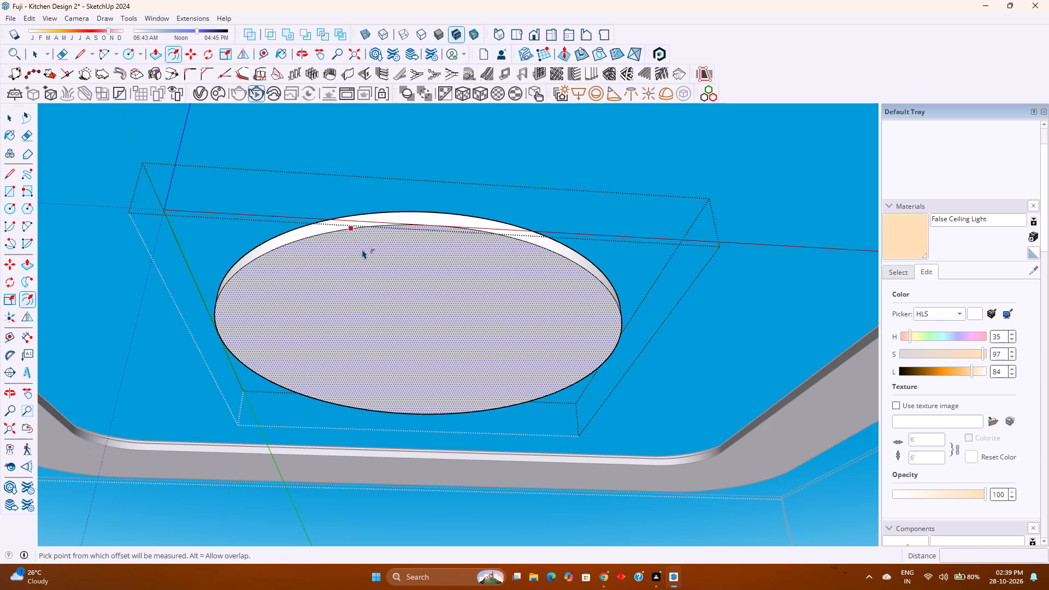
click(356, 245)
key(ctrl+z)
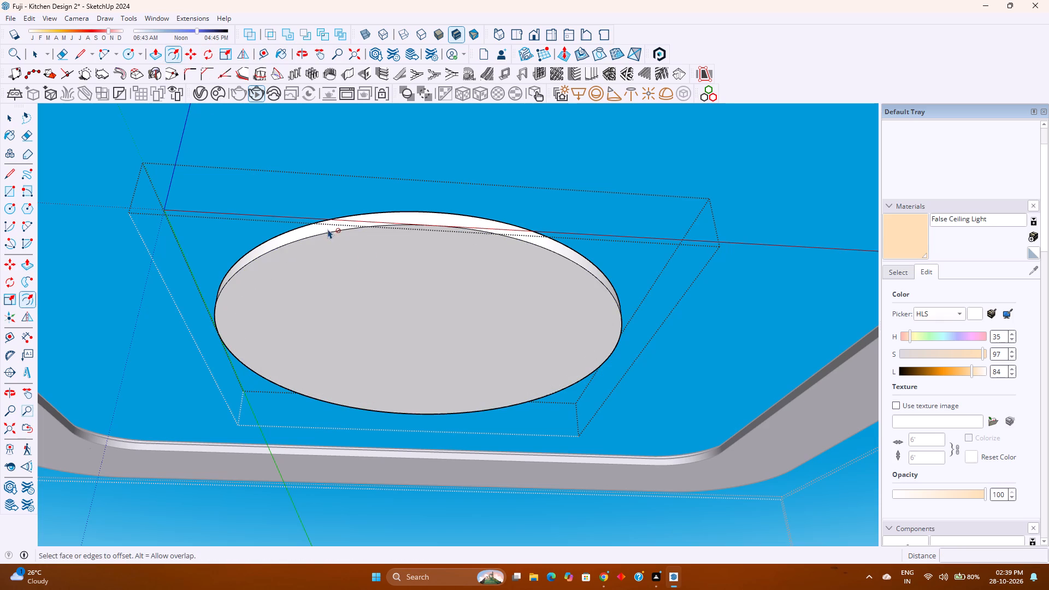
click(326, 240)
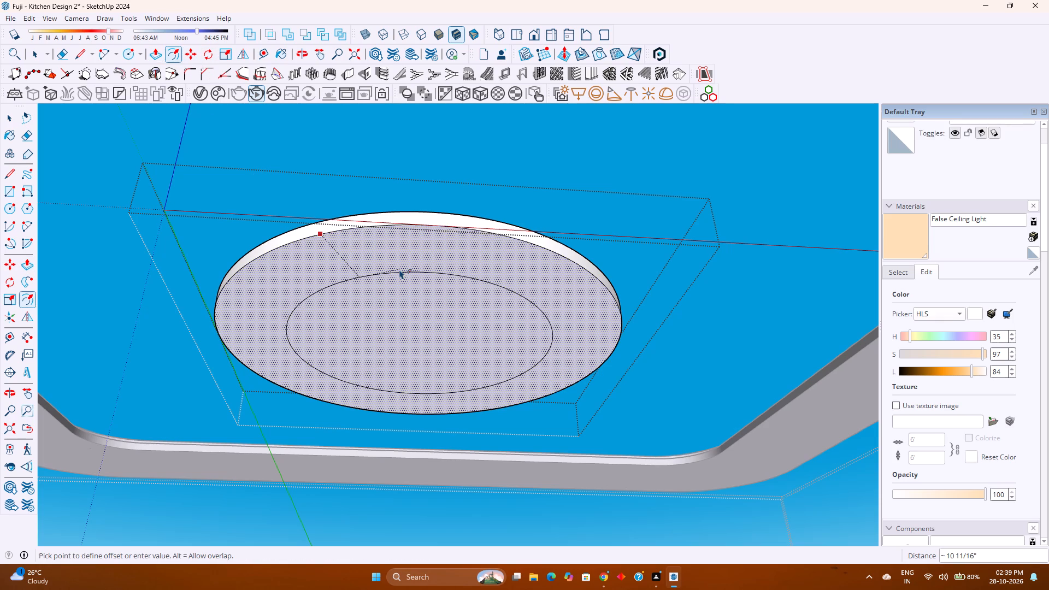
key(9)
key(BackSpace)
text(11)
key(Return)
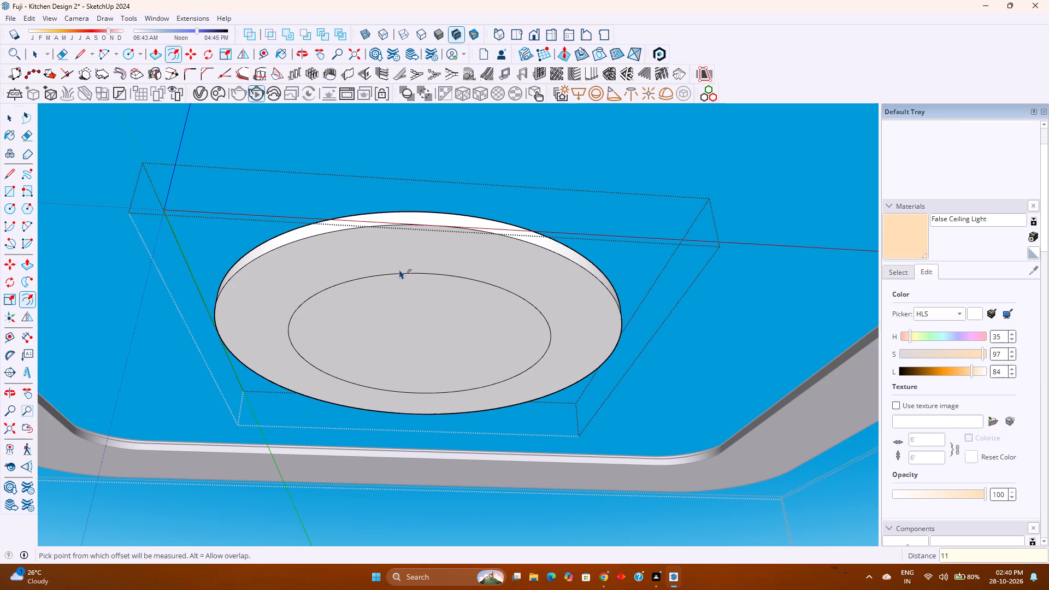
Push/pull the inner circle of the disc's underside 2" through the disc to cut a central opening.
key(p)
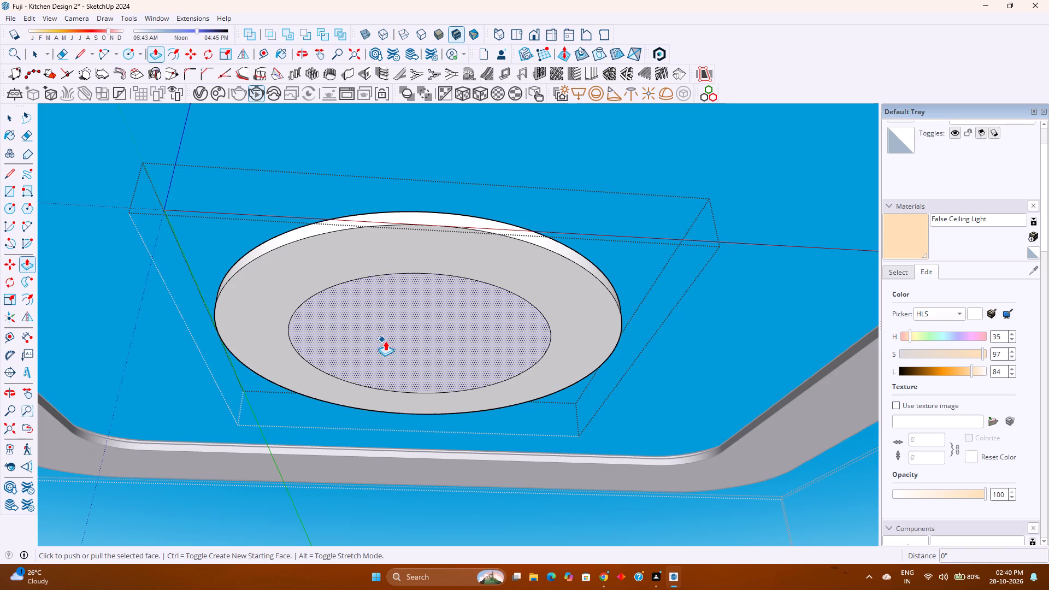
click(390, 341)
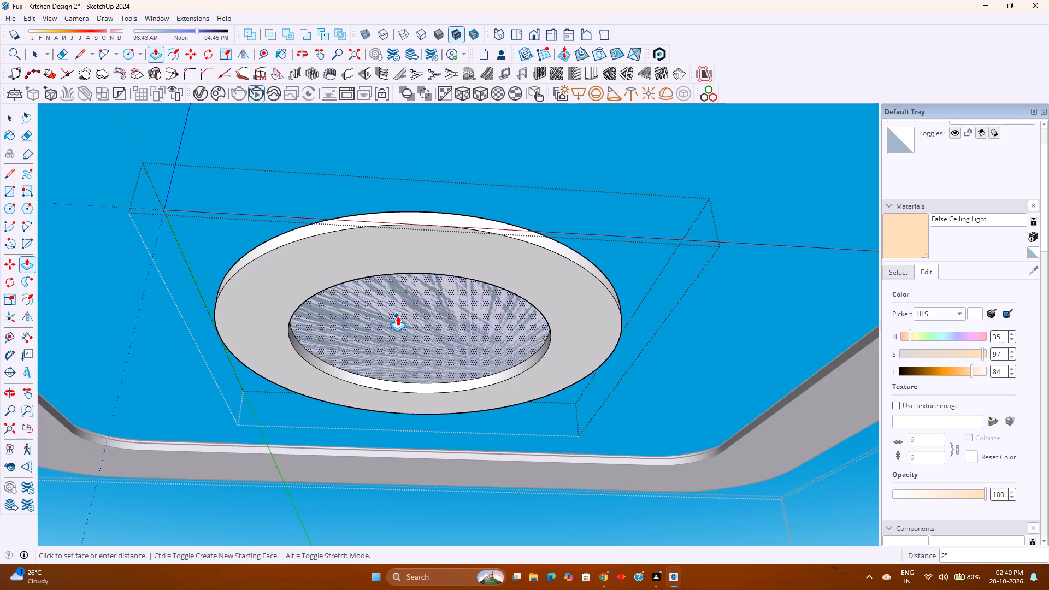
key(2)
key(Return)
On the ring's top face, offset the outer edge inward by 1.5", and offset the resulting circle inward by another 1".
scroll(397, 316, down, 1)
middle_drag(398, 316, 407, 331)
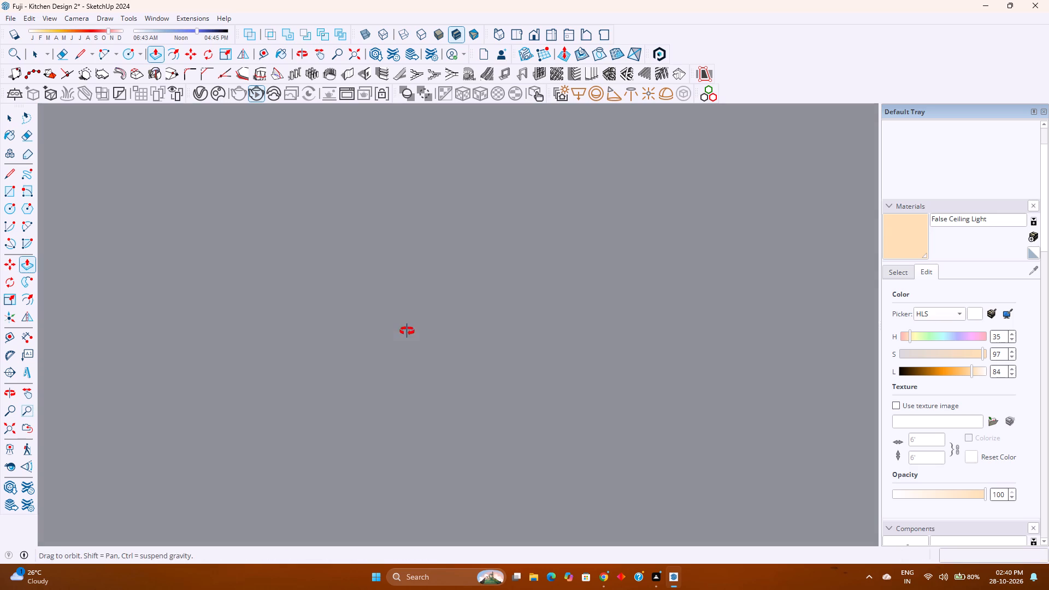
middle_drag(407, 331, 412, 357)
middle_click(412, 357)
click(5, 424)
middle_drag(380, 263, 384, 263)
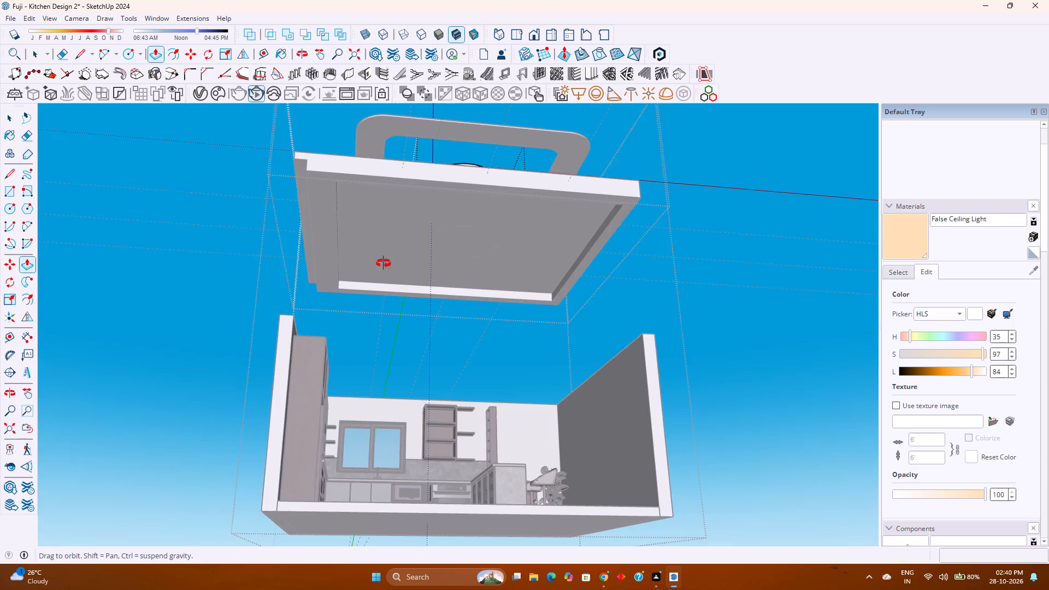
middle_drag(384, 263, 380, 403)
middle_drag(449, 202, 428, 383)
middle_click(428, 383)
scroll(427, 339, down, 1)
scroll(468, 239, up, 9)
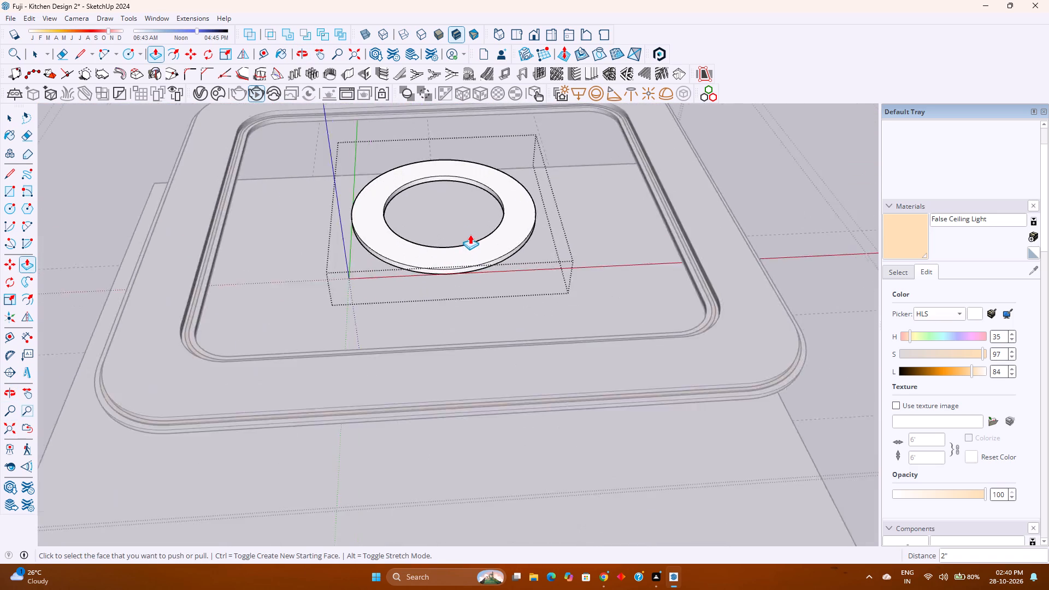
scroll(470, 234, up, 2)
shift+middle_drag(472, 232, 467, 243)
shift+middle_drag(465, 247, 434, 312)
middle_drag(431, 312, 454, 264)
middle_click(455, 264)
middle_click(455, 264)
scroll(456, 267, up, 2)
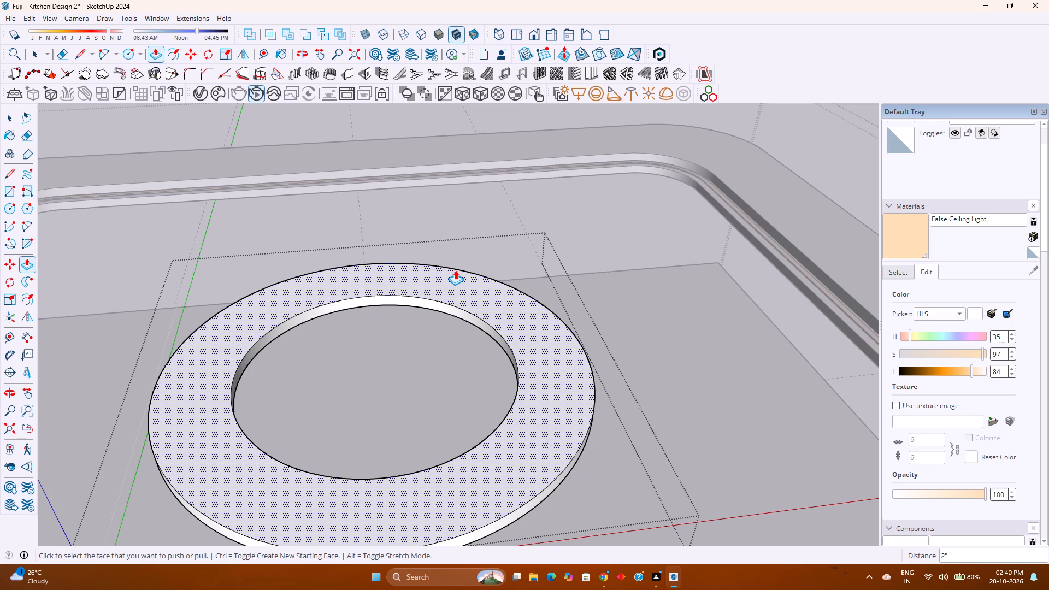
scroll(457, 273, down, 1)
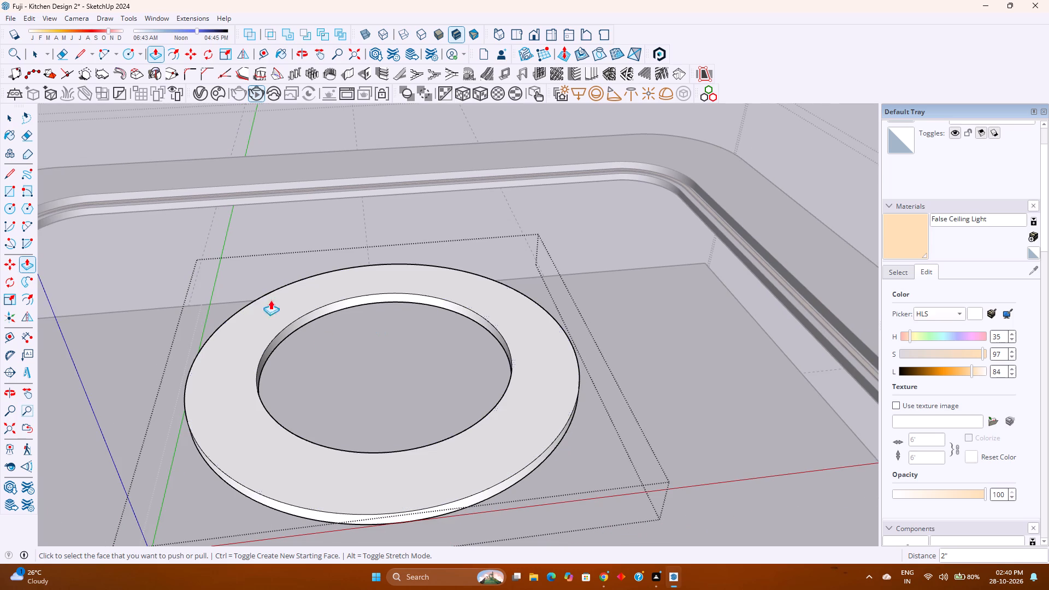
click(169, 56)
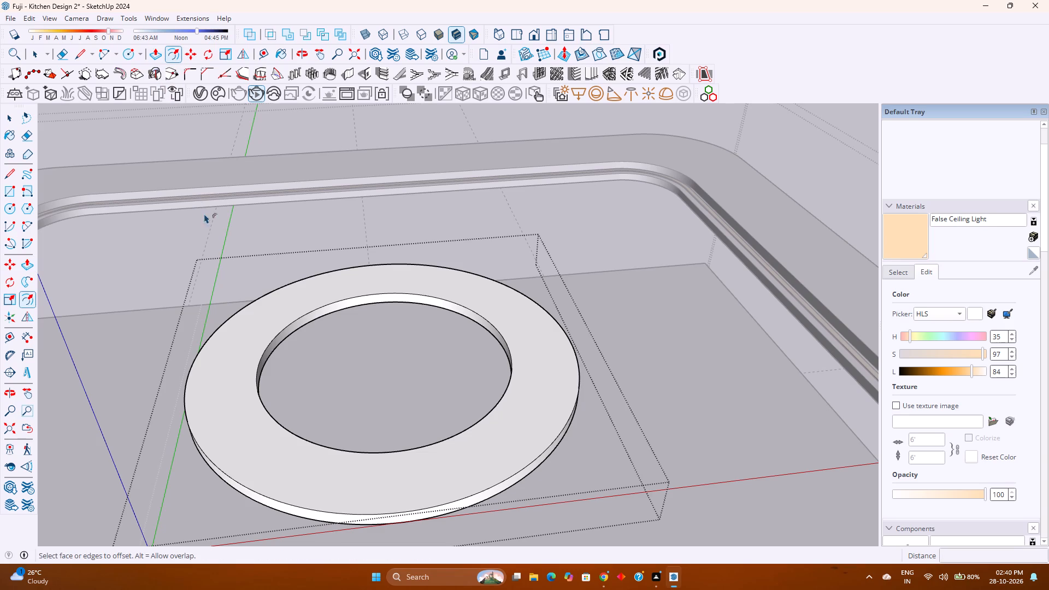
click(204, 438)
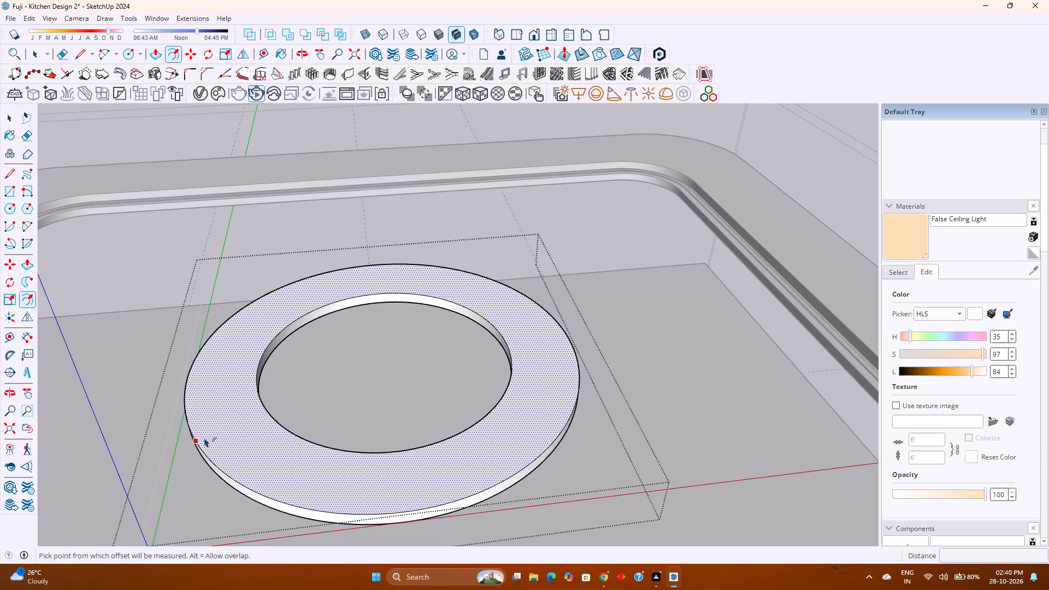
scroll(208, 437, up, 5)
key(1)
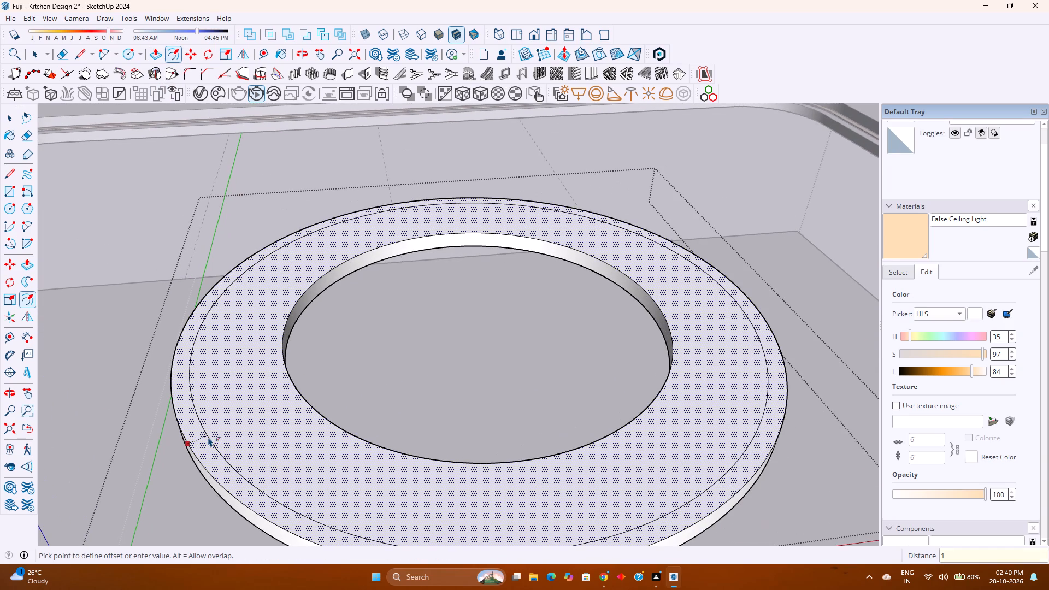
key(Return)
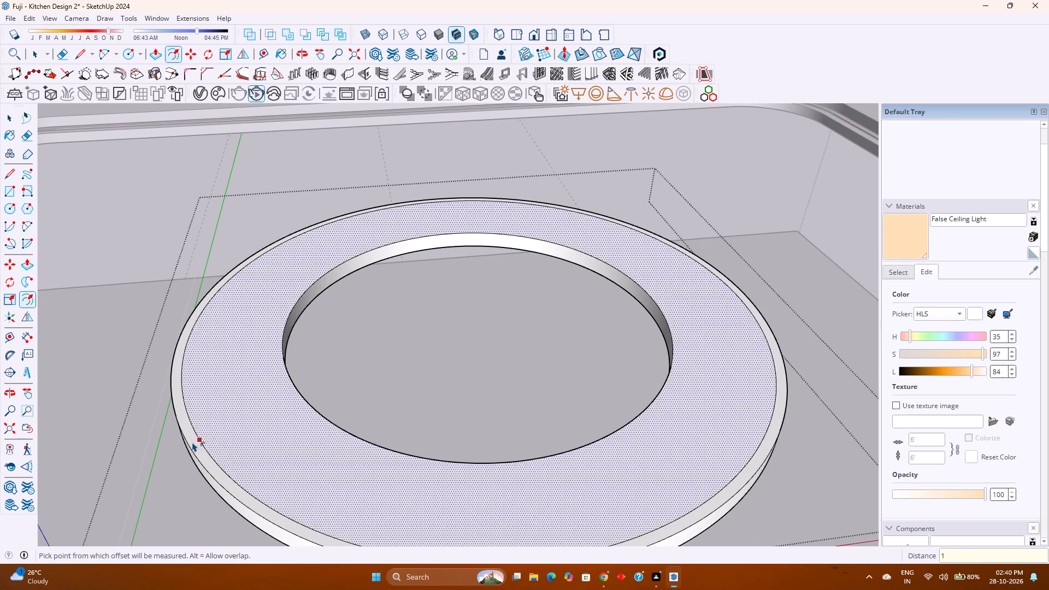
text(1.5)
key(Return)
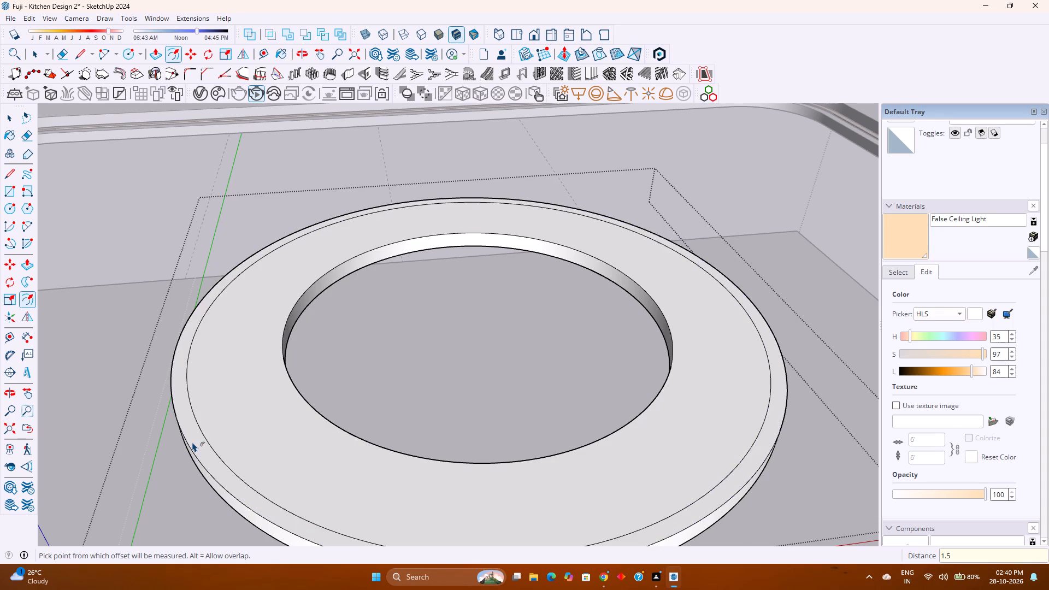
click(206, 440)
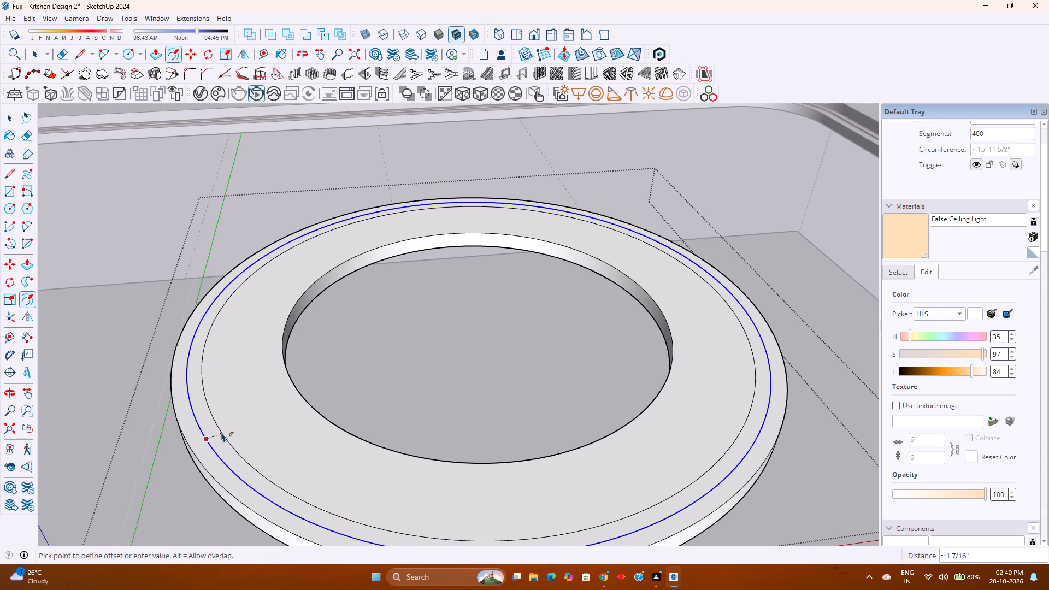
key(1)
key(Return)
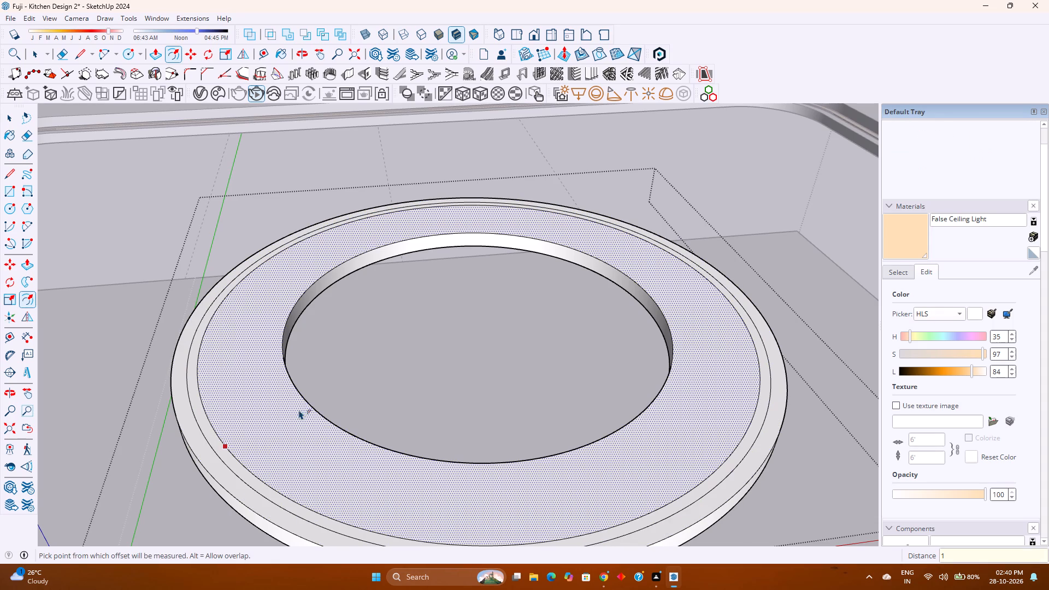
key(Escape)
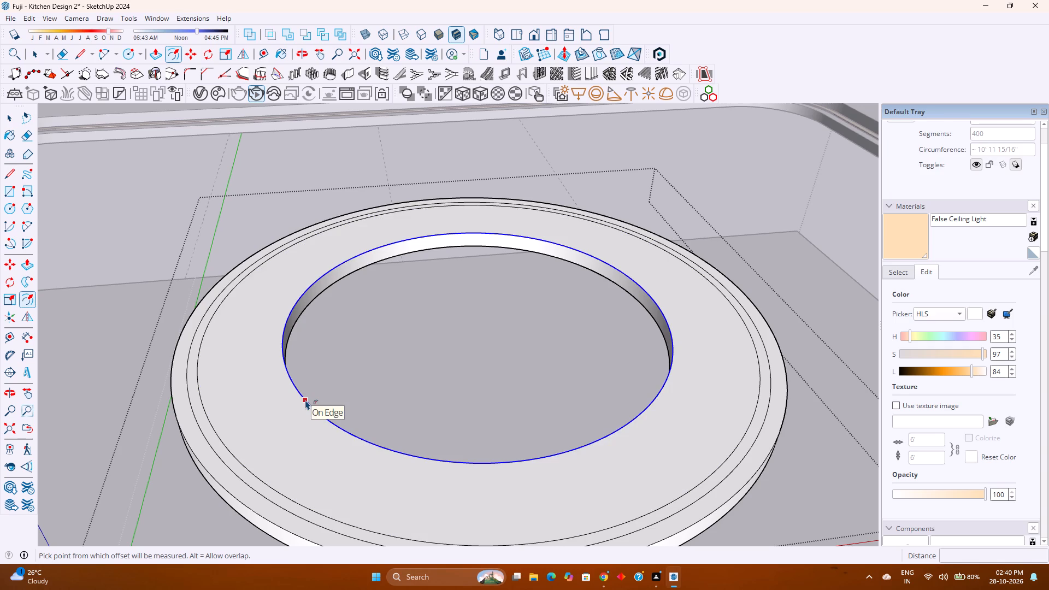
On the ring's top face, offset the opening's edge outward by 1.5", and offset the resulting circle outward by another 1".
click(306, 400)
key(Escape)
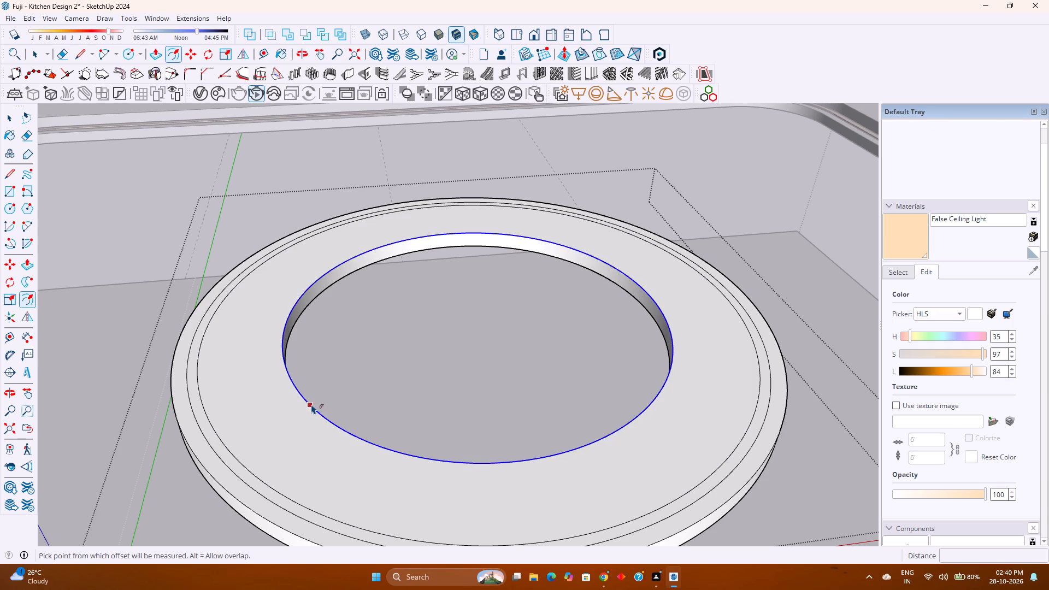
click(311, 404)
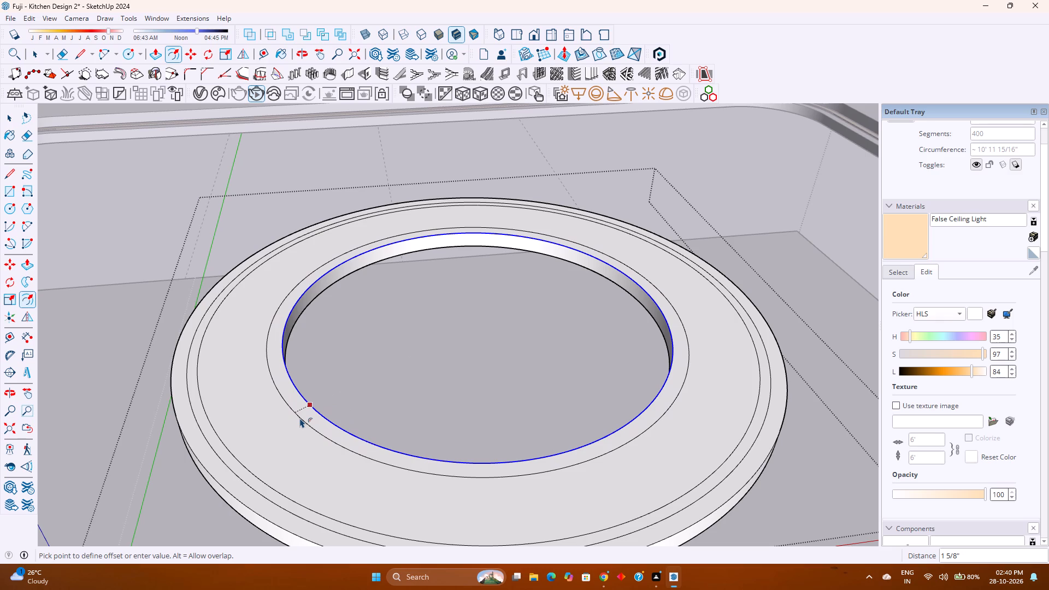
text(1.5)
key(Return)
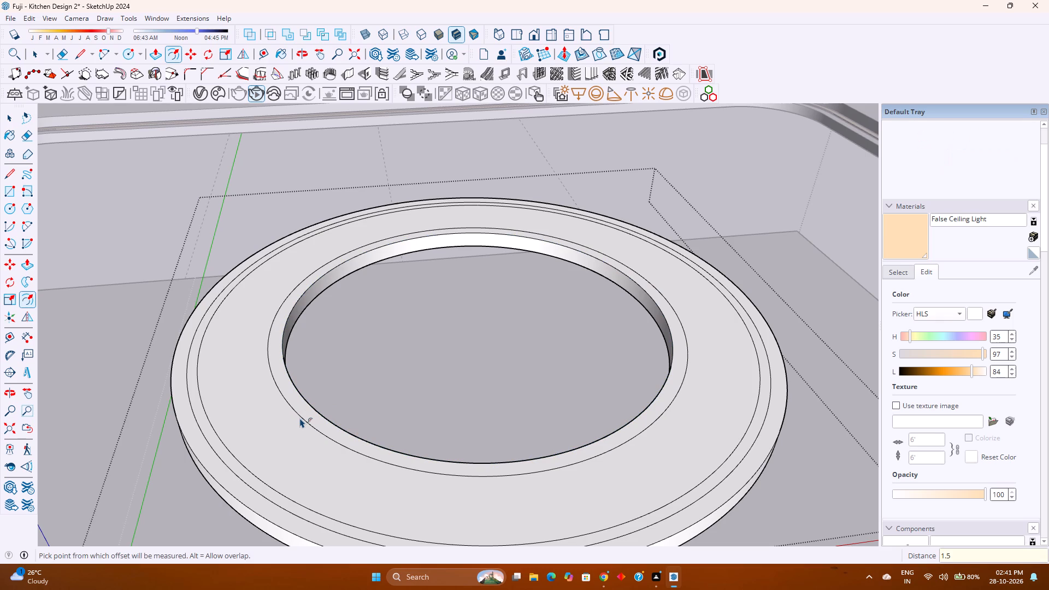
click(280, 387)
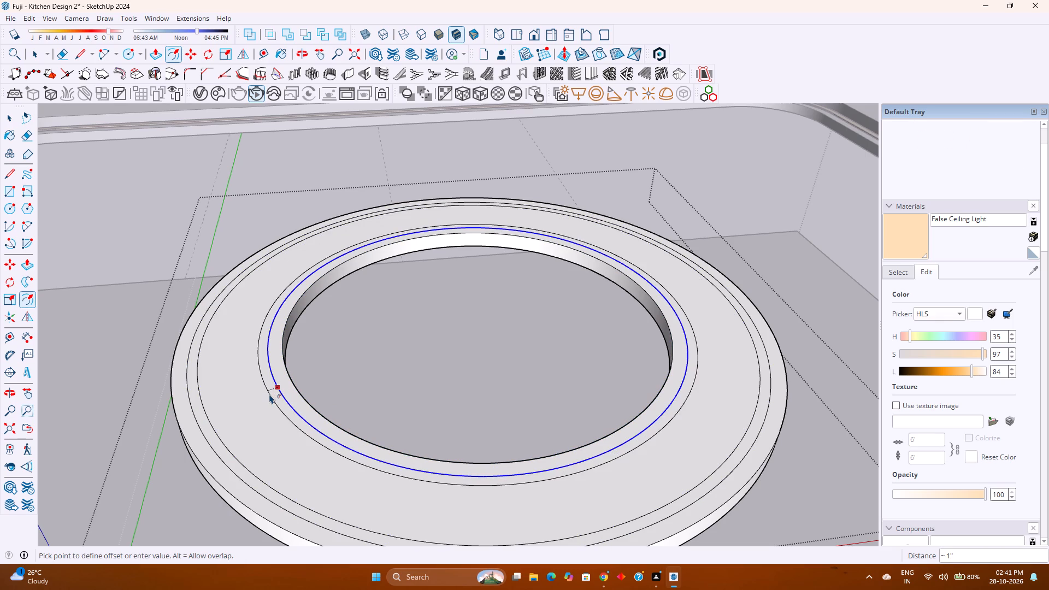
key(1)
key(Return)
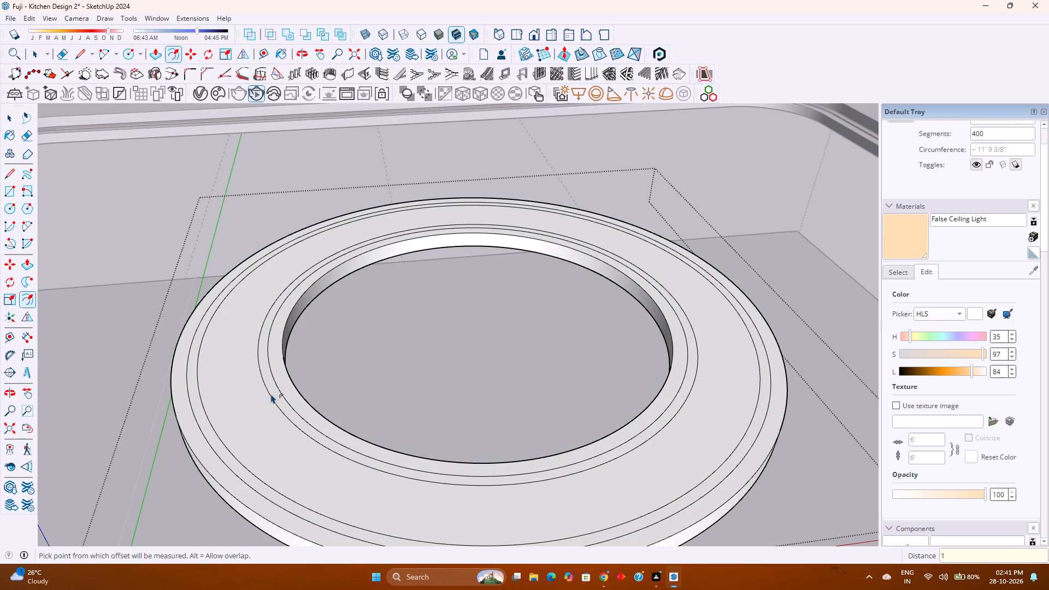
Push/pull the wide middle band of the ring's top face up 3", matching the edge of the surrounding ceiling band.
key(p)
click(243, 408)
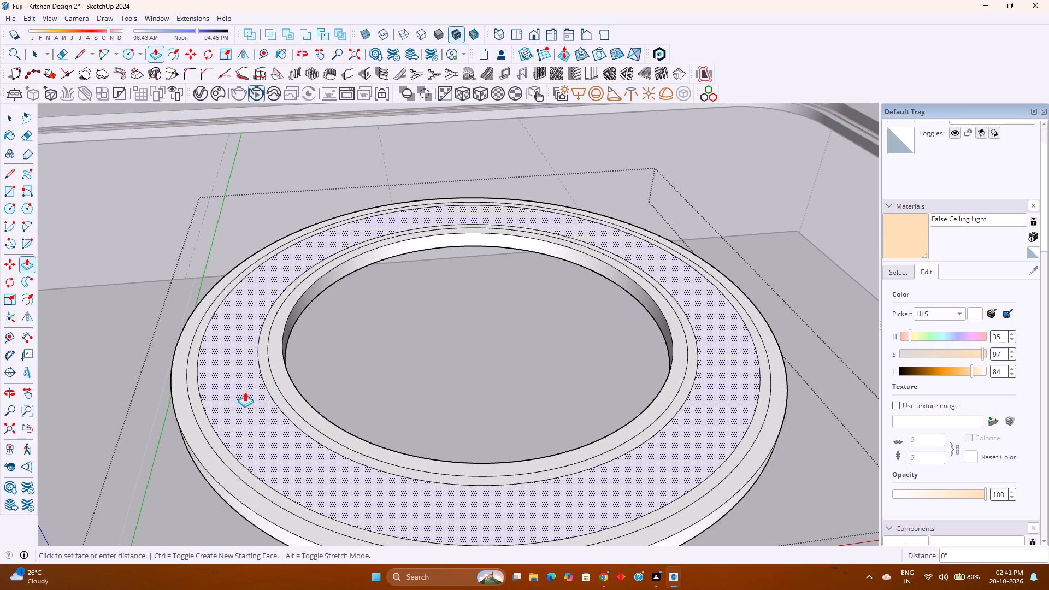
scroll(246, 385, down, 5)
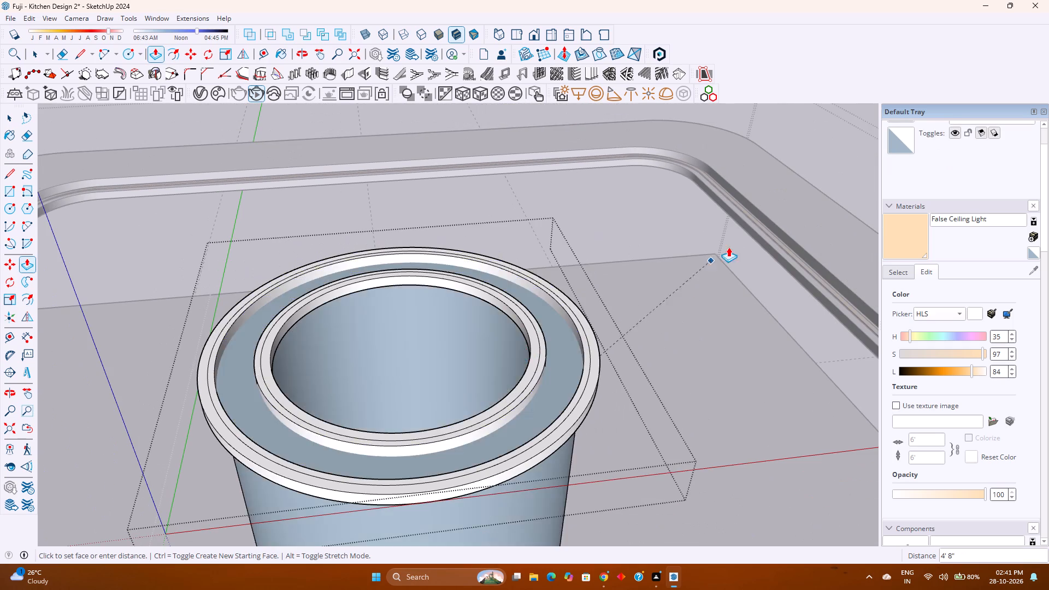
click(768, 217)
Group the two narrow 1" ring faces beside the raised band, one outside it and one around the opening.
middle_click(503, 418)
middle_drag(500, 417, 498, 350)
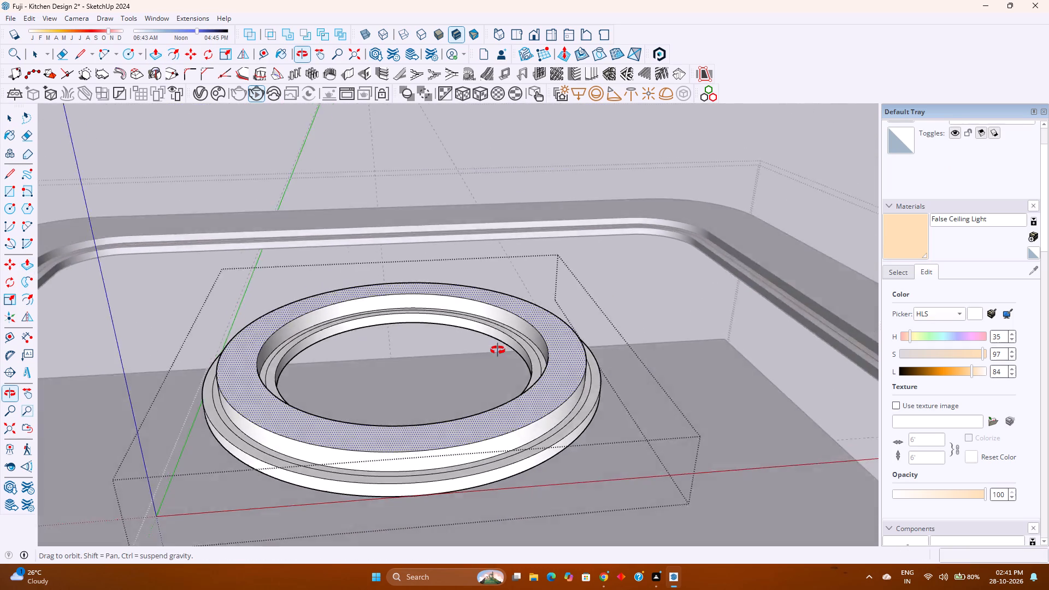
middle_drag(498, 350, 533, 292)
middle_click(533, 292)
middle_drag(450, 429, 485, 388)
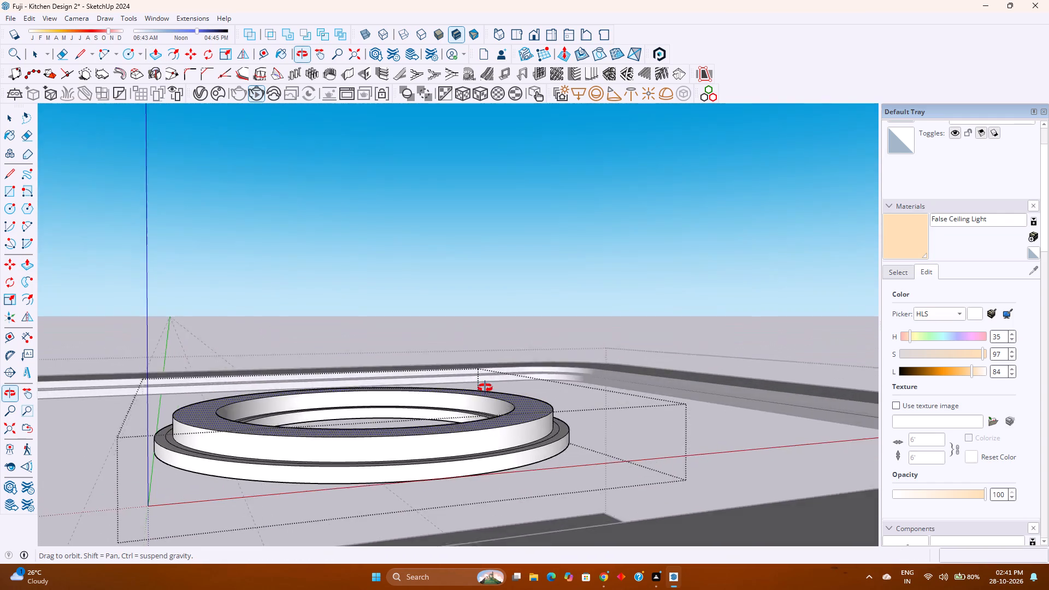
middle_drag(485, 388, 332, 421)
middle_click(332, 421)
scroll(332, 421, up, 6)
middle_drag(268, 452, 303, 547)
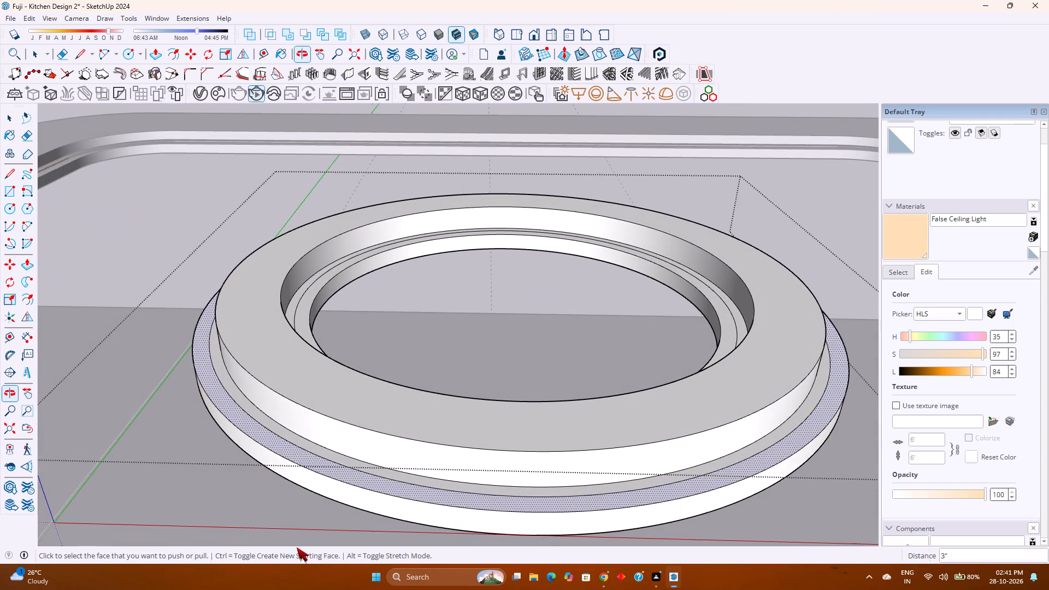
middle_click(213, 555)
key(space)
scroll(288, 405, up, 5)
double_click(254, 426)
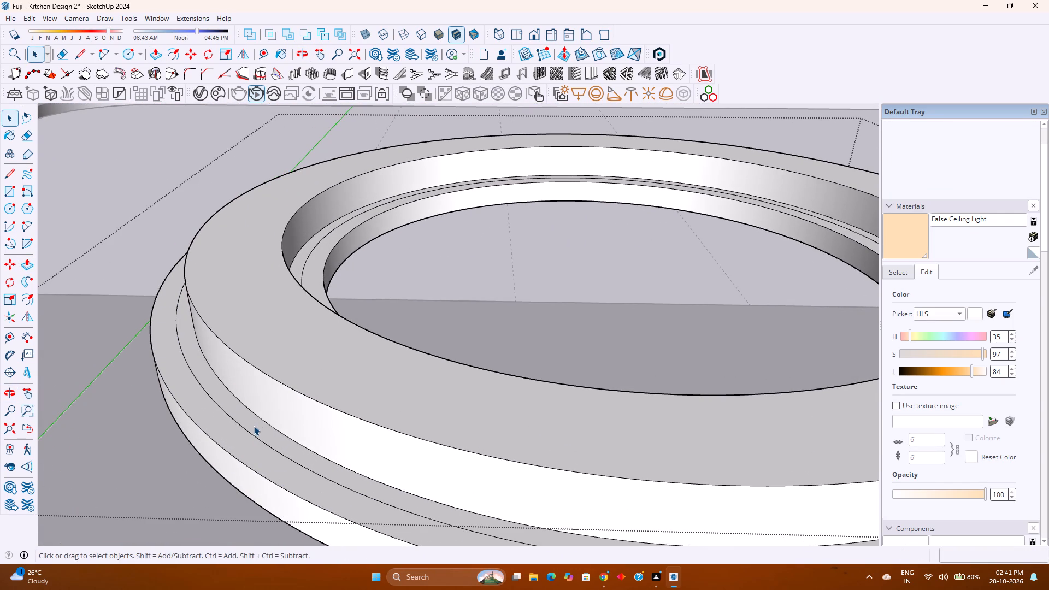
scroll(303, 264, up, 1)
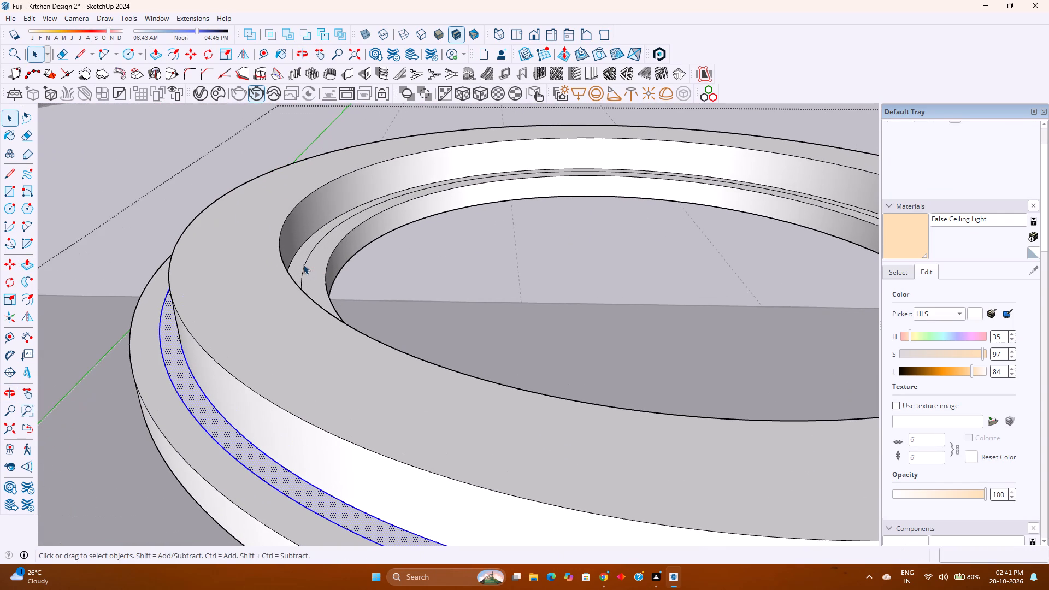
ctrl+double_click(299, 264)
right_click(299, 264)
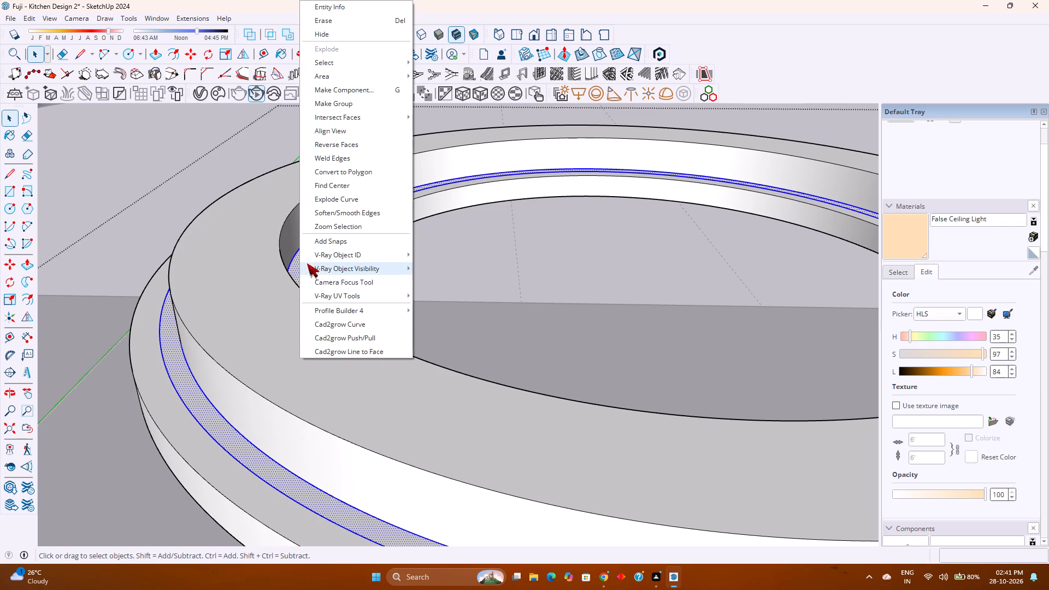
click(333, 104)
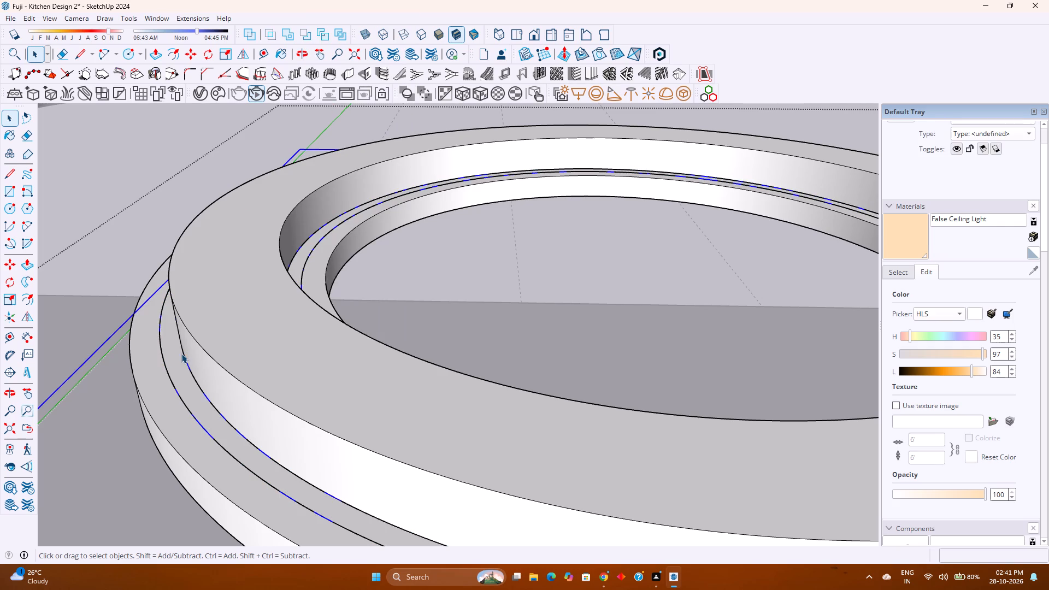
Inside the new group, push/pull the outer and inner strip faces up 0.5" each, and exit the group.
double_click(174, 359)
key(p)
click(173, 359)
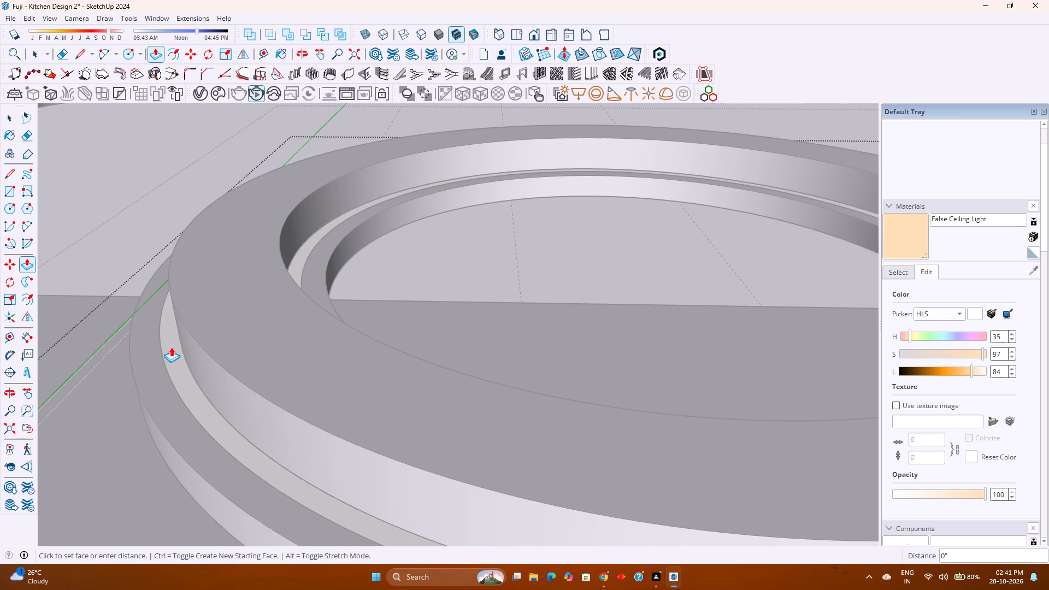
text(0.5)
key(Return)
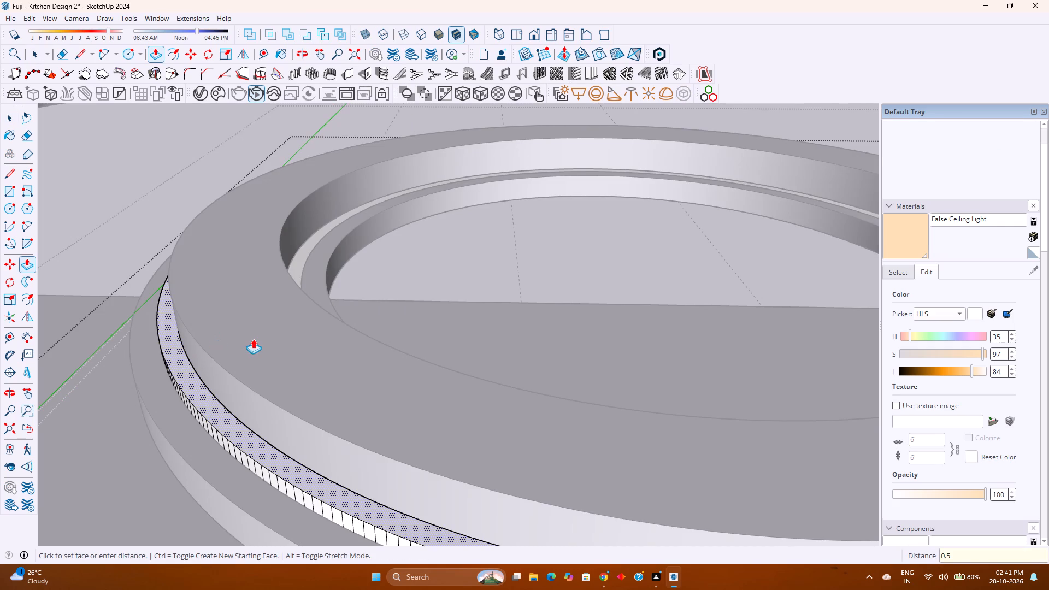
double_click(298, 260)
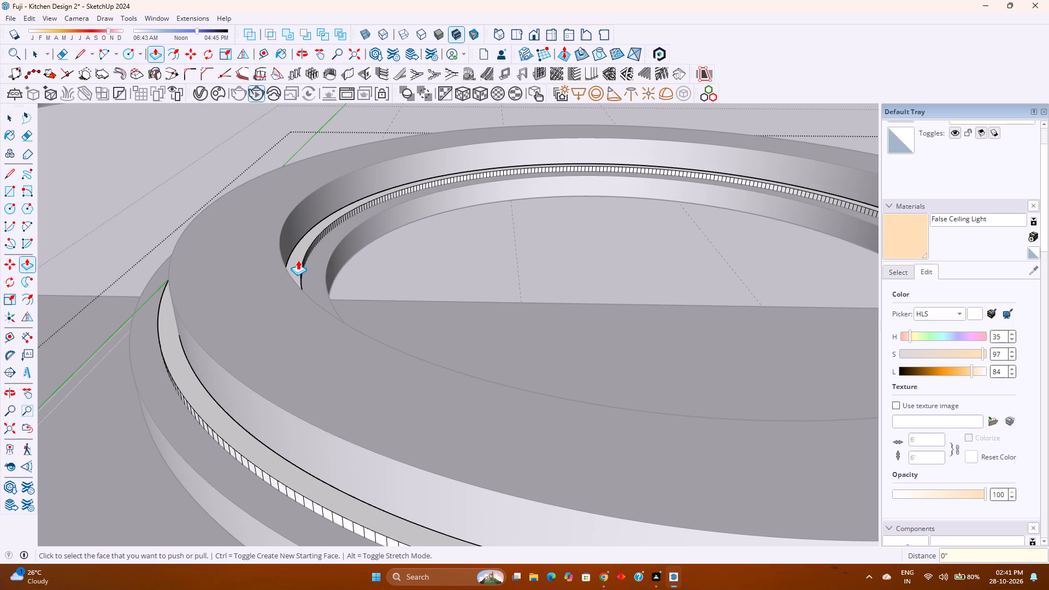
key(Escape)
middle_drag(355, 276, 348, 283)
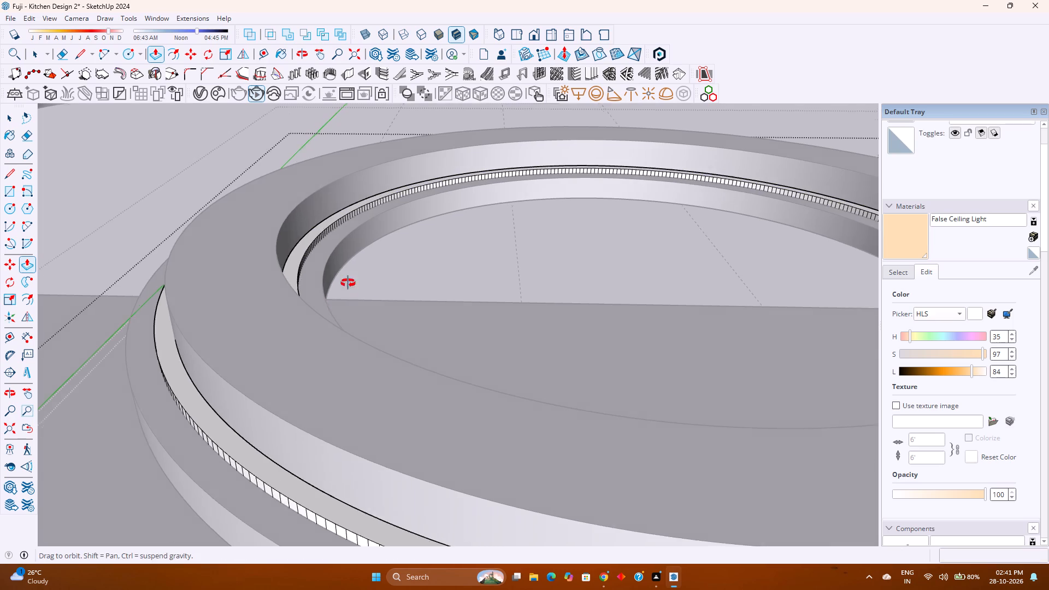
middle_drag(348, 283, 337, 297)
middle_click(337, 297)
scroll(337, 297, down, 6)
middle_drag(254, 363, 288, 306)
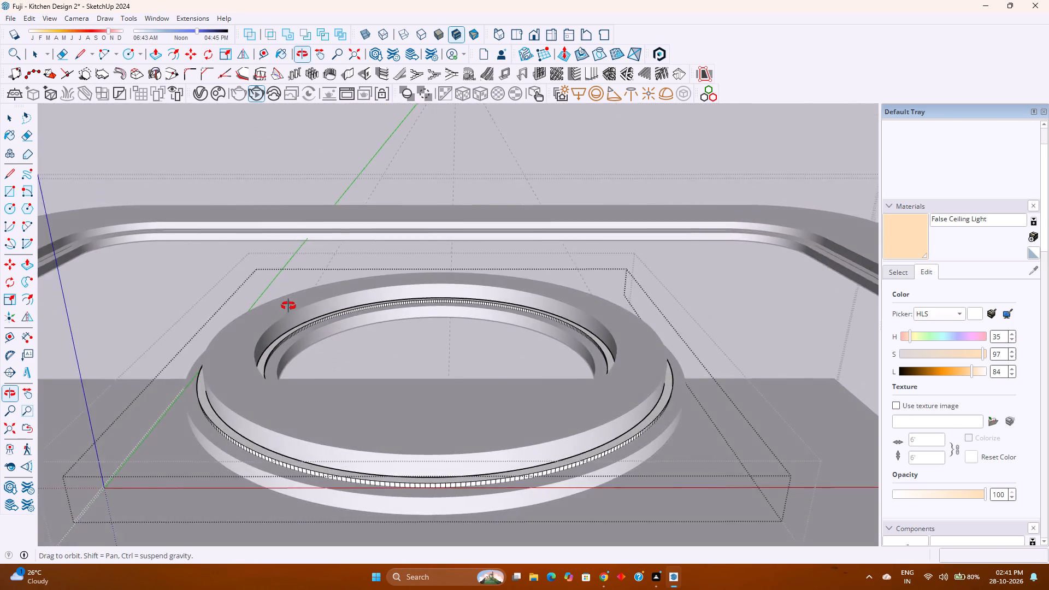
middle_drag(288, 306, 253, 326)
middle_click(253, 326)
scroll(257, 345, up, 3)
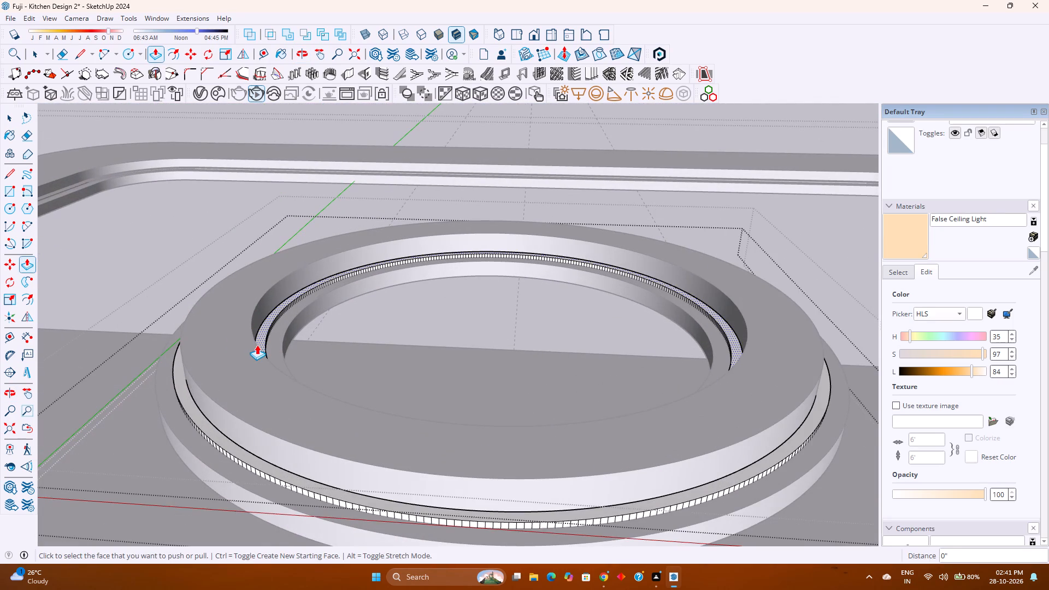
key(space)
key(Escape)
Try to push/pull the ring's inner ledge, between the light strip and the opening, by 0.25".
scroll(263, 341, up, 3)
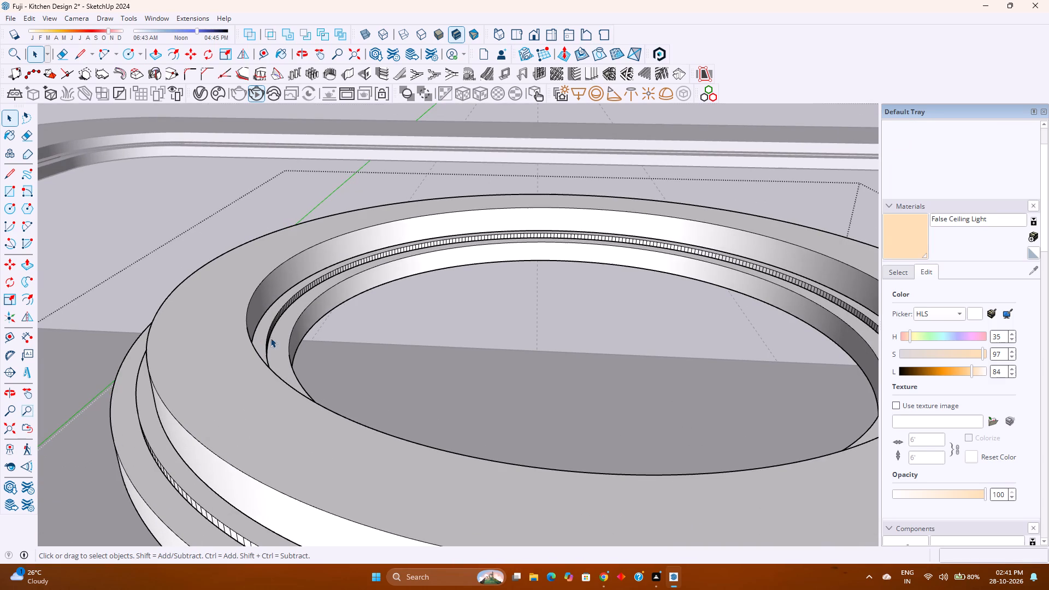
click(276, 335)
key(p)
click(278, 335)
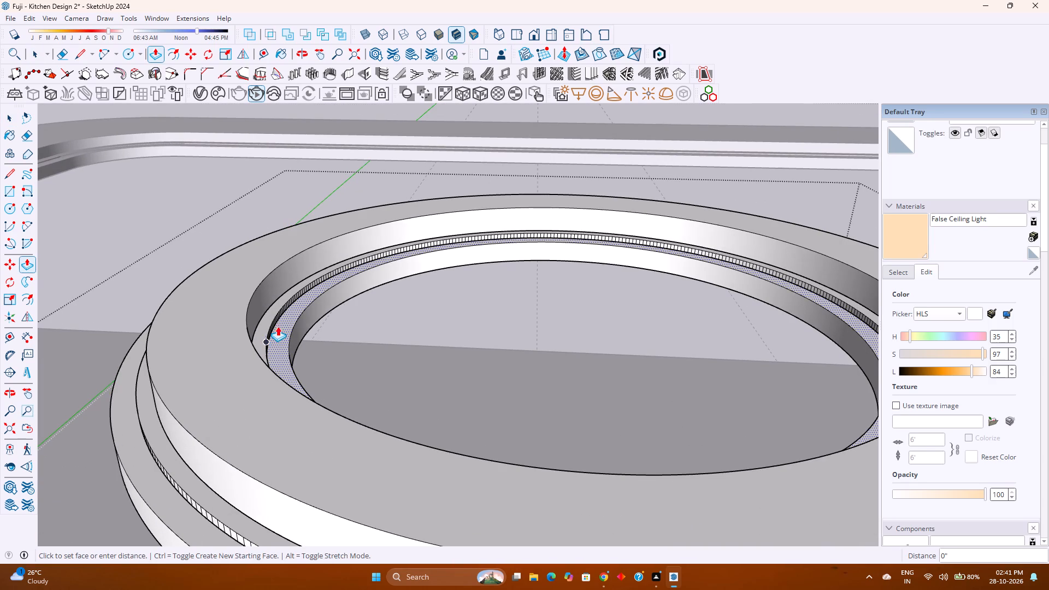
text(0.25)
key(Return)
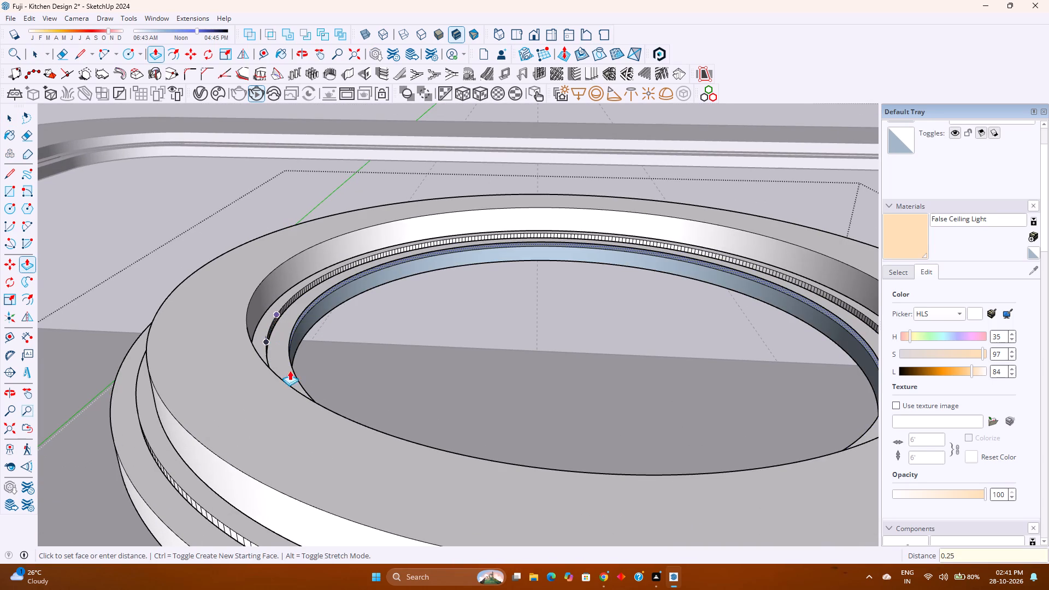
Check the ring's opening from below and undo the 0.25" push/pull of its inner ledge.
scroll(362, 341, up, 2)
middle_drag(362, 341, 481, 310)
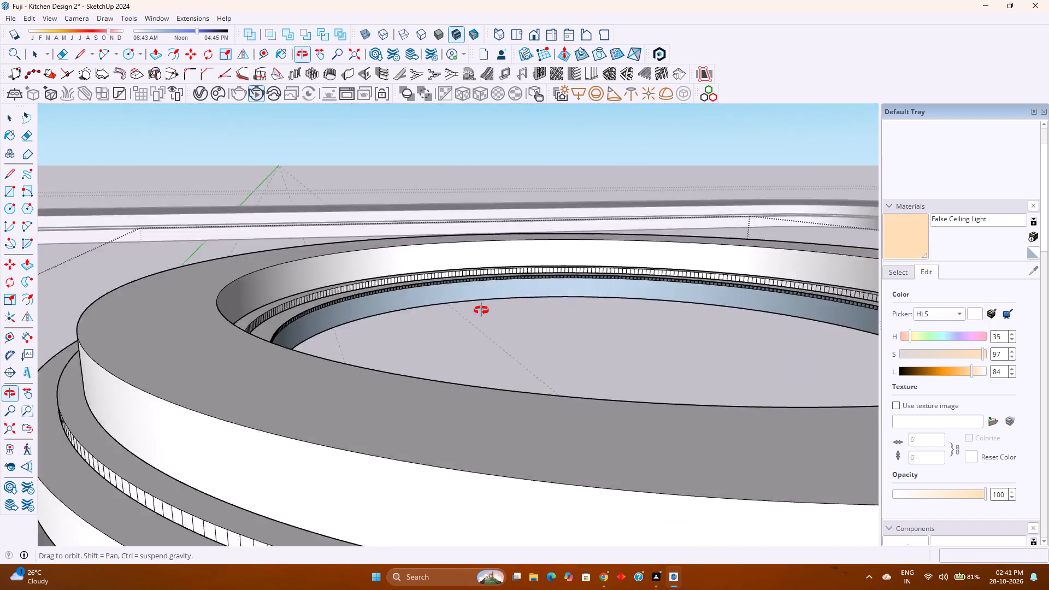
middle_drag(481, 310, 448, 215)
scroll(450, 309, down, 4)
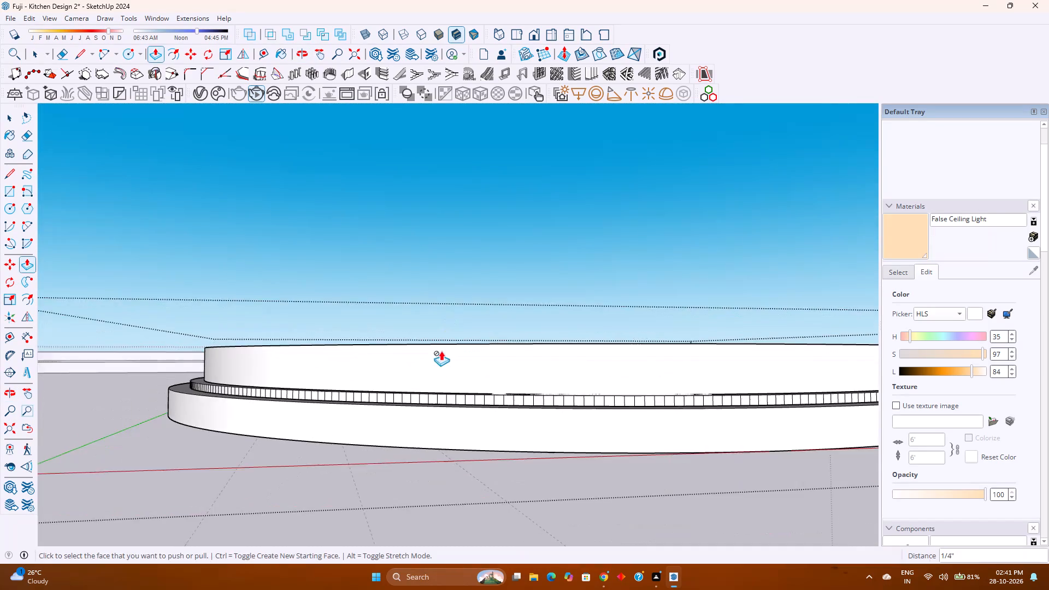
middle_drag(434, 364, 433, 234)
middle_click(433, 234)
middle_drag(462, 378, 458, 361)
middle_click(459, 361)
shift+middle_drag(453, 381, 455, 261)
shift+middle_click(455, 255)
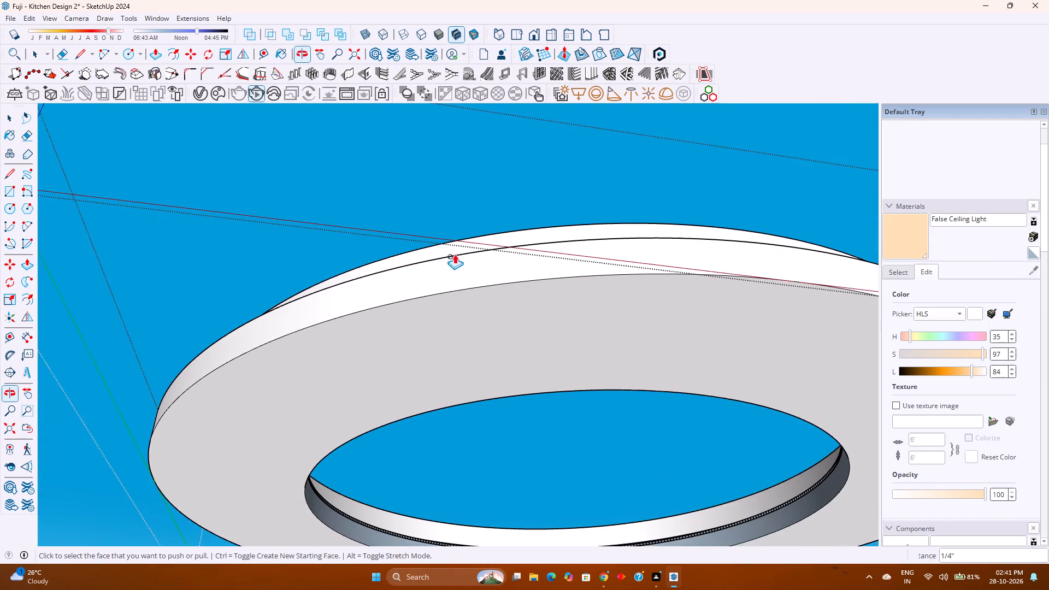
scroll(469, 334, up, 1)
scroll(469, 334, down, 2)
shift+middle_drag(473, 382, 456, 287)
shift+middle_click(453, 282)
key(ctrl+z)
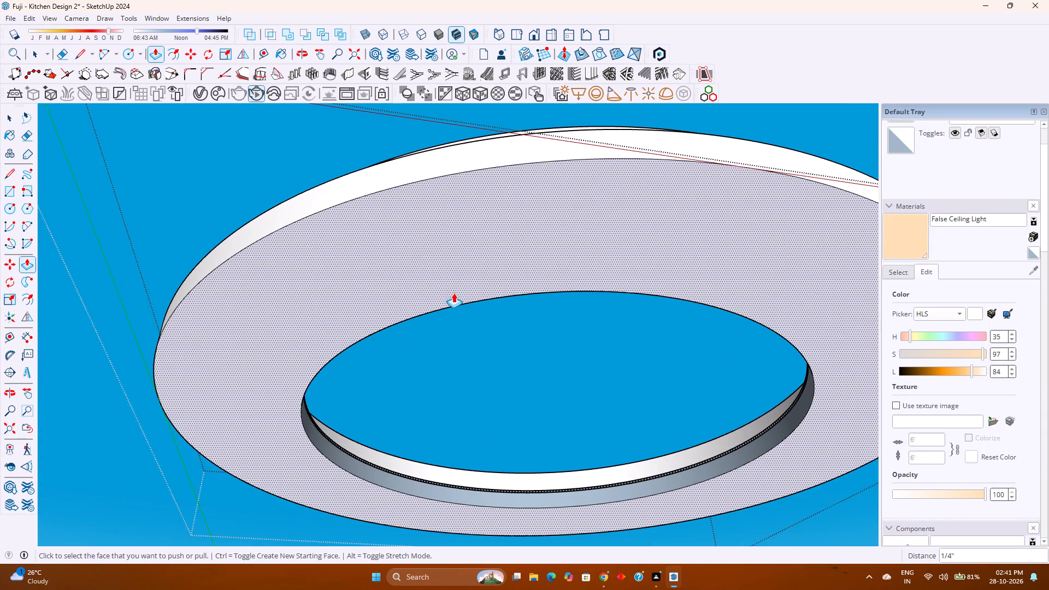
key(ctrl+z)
Exit the strip group and push/pull the ring's inner ledge, beside the opening, up 0.25".
key(space)
middle_drag(456, 329, 420, 491)
middle_drag(449, 386, 347, 482)
middle_click(347, 482)
middle_click(347, 481)
click(5, 432)
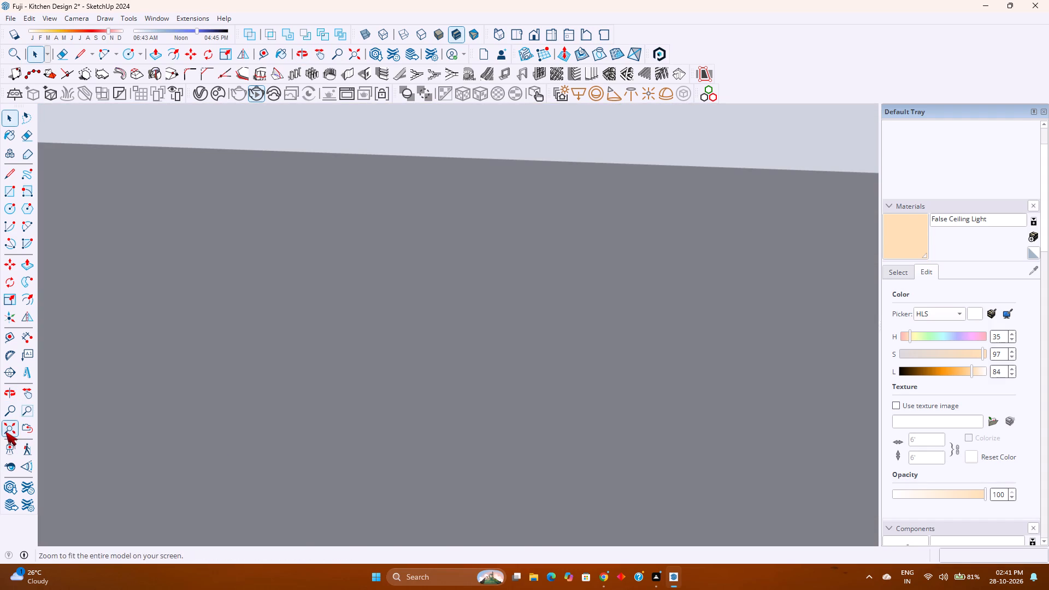
scroll(390, 269, up, 3)
shift+middle_drag(392, 269, 302, 561)
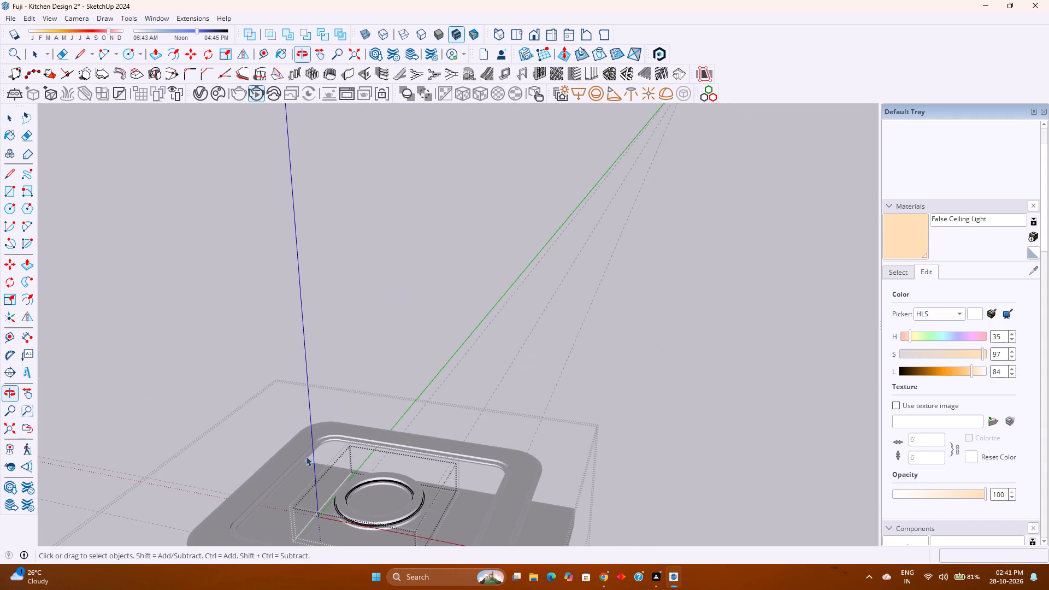
scroll(325, 494, up, 6)
shift+middle_drag(353, 504, 358, 436)
scroll(359, 470, up, 4)
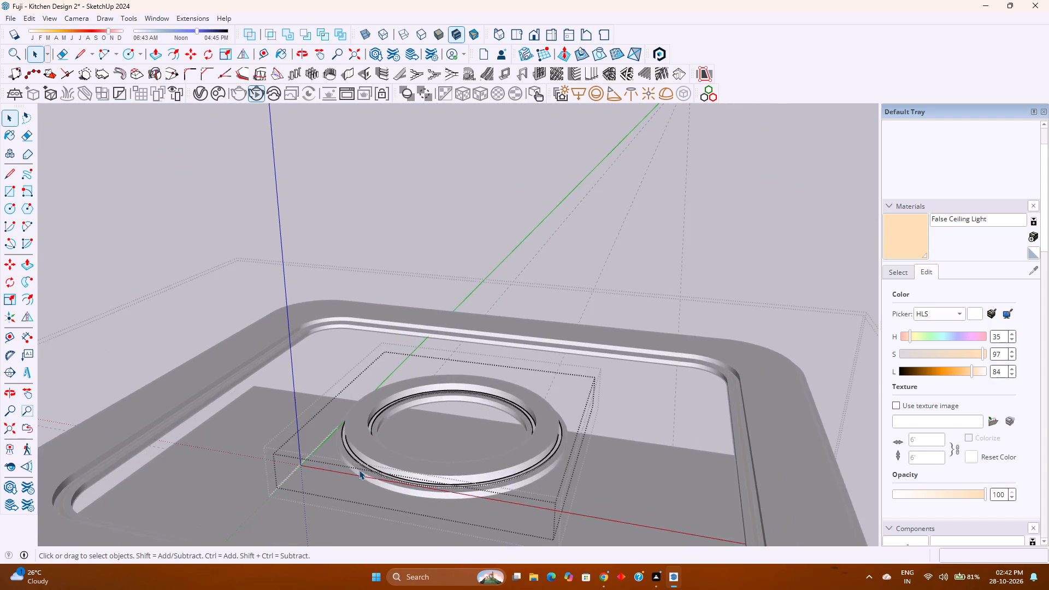
scroll(359, 470, up, 9)
key(Escape)
scroll(397, 382, up, 3)
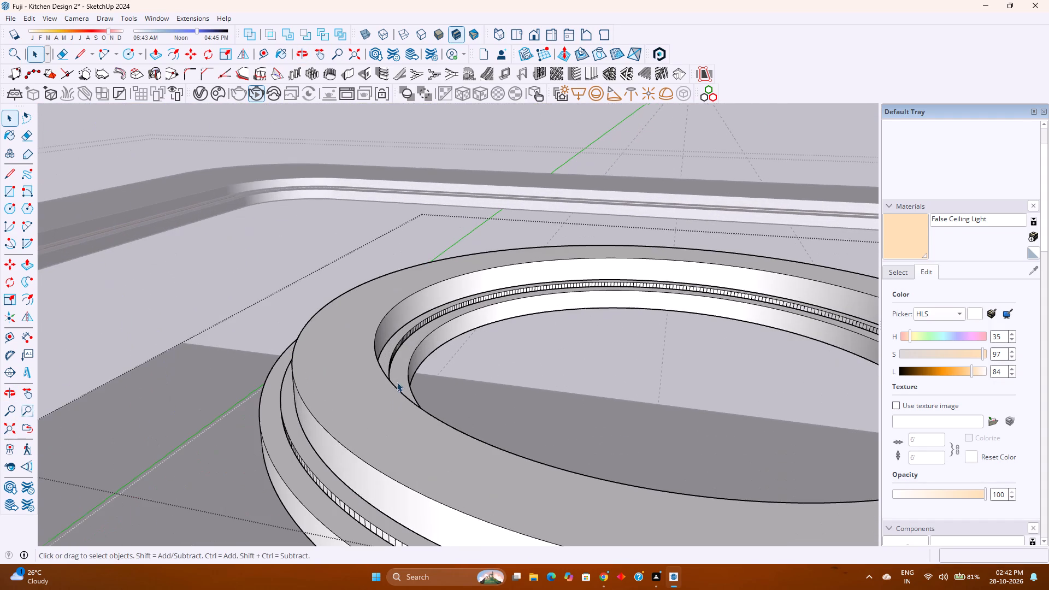
click(399, 376)
scroll(403, 374, up, 2)
middle_drag(403, 374, 309, 375)
middle_click(309, 375)
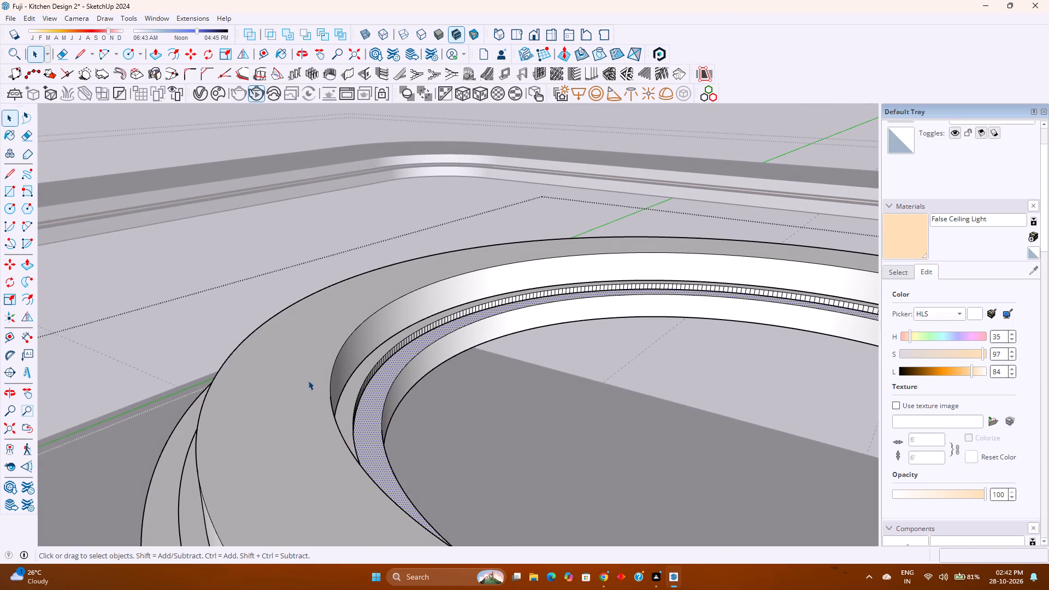
key(p)
click(376, 406)
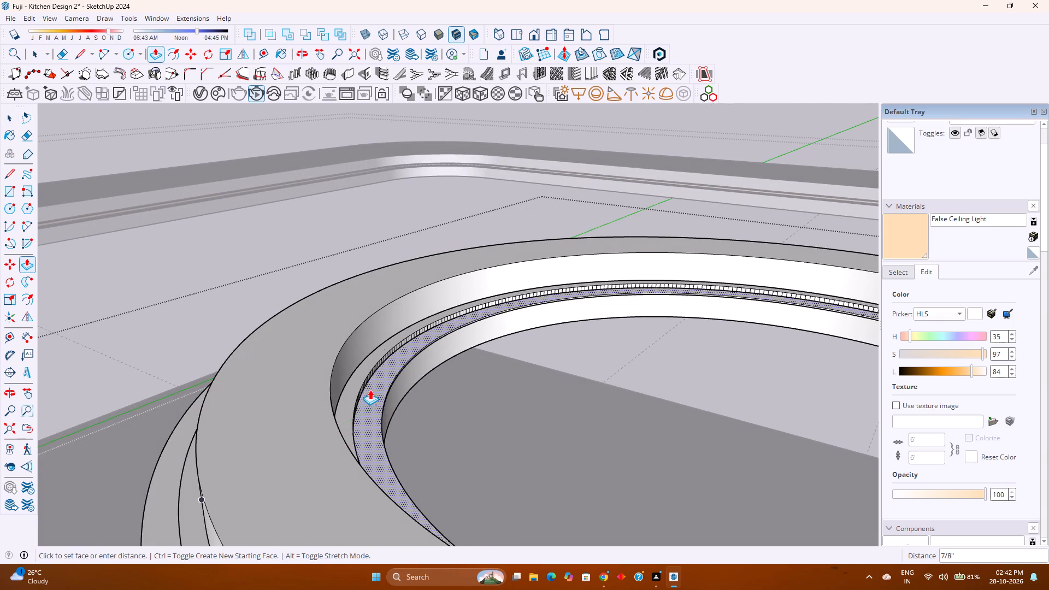
text(0.25)
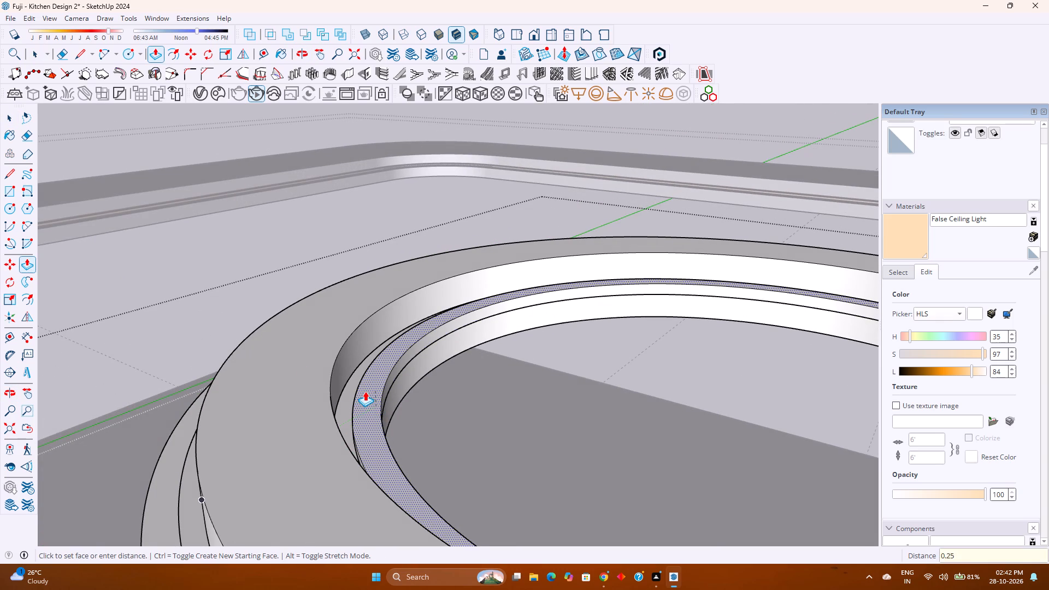
key(Return)
key(space)
Apply the V-Ray material False Ceiling Light to the grouped light strips on the ring.
scroll(390, 385, up, 2)
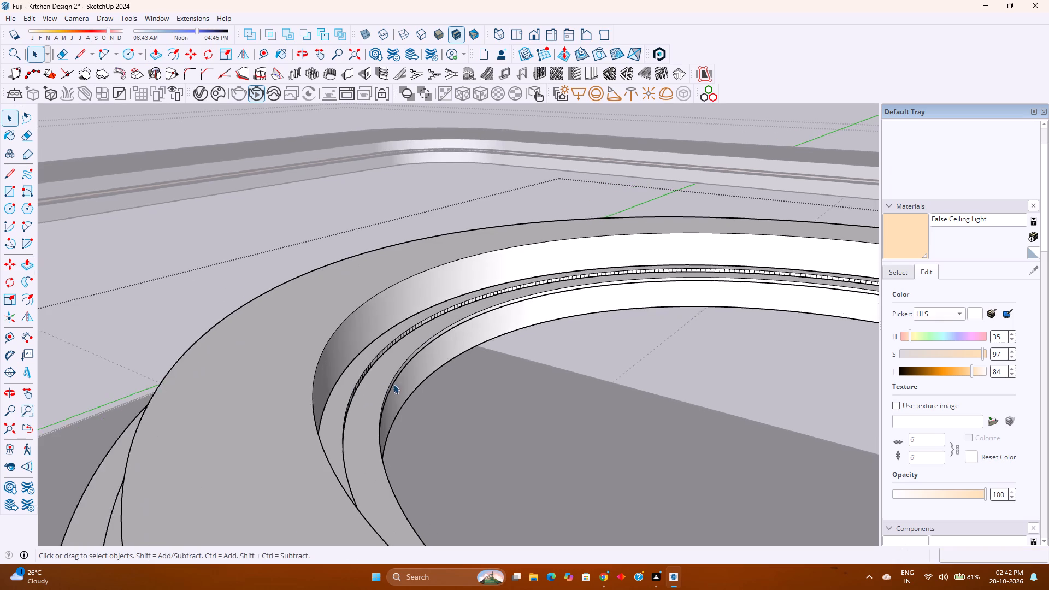
scroll(415, 394, up, 1)
middle_click(415, 394)
middle_drag(415, 394, 323, 381)
middle_drag(323, 381, 316, 380)
middle_drag(316, 380, 380, 385)
scroll(380, 385, down, 5)
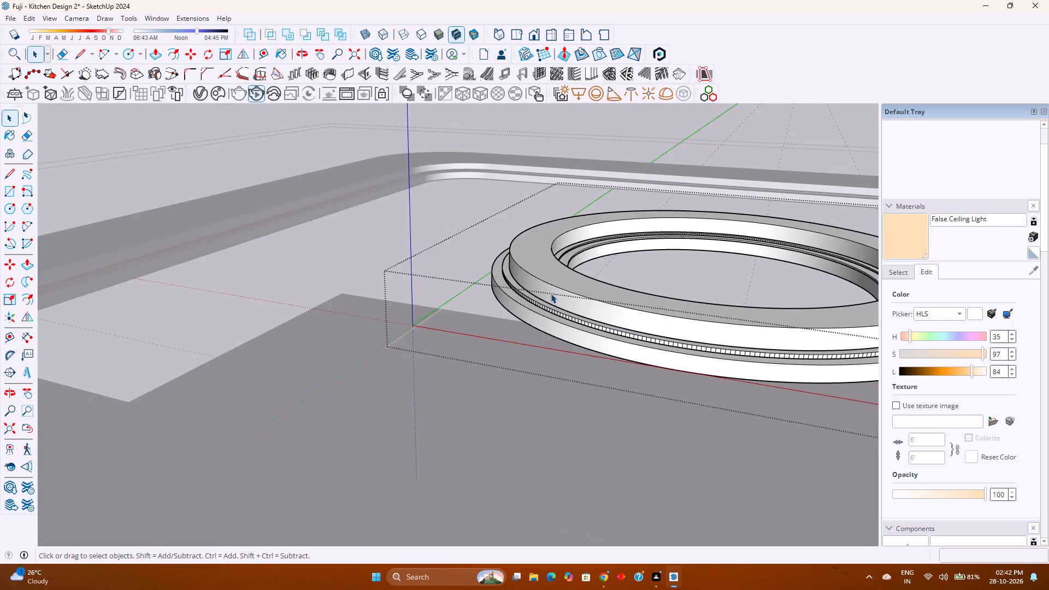
scroll(561, 288, down, 2)
middle_drag(565, 288, 370, 311)
middle_click(370, 311)
shift+middle_drag(481, 328, 308, 379)
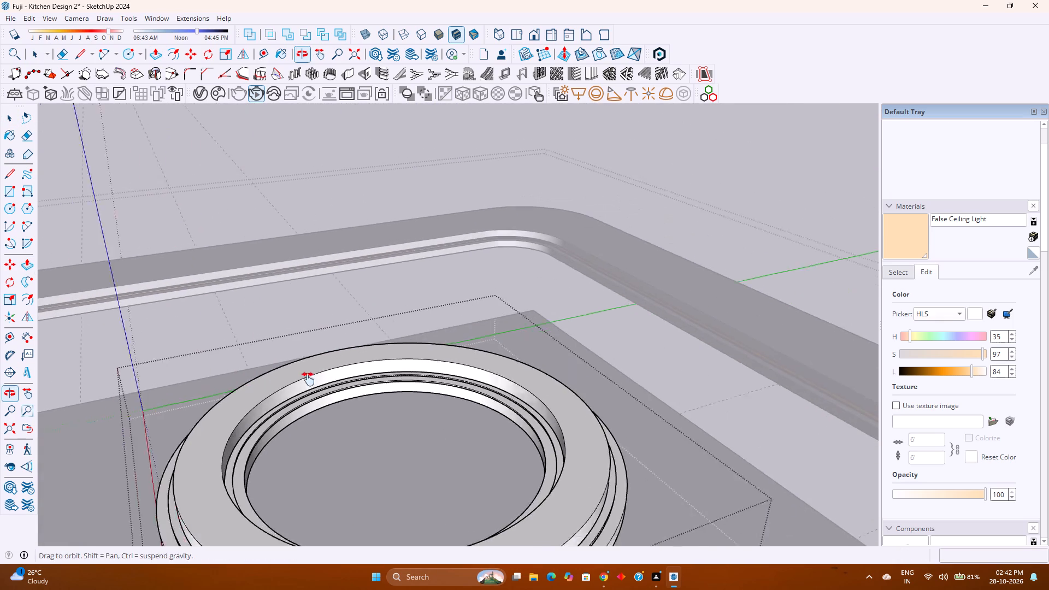
shift+middle_drag(308, 379, 307, 380)
middle_drag(307, 380, 386, 378)
middle_click(386, 378)
shift+middle_drag(310, 412, 369, 367)
shift+middle_click(369, 367)
scroll(259, 450, up, 6)
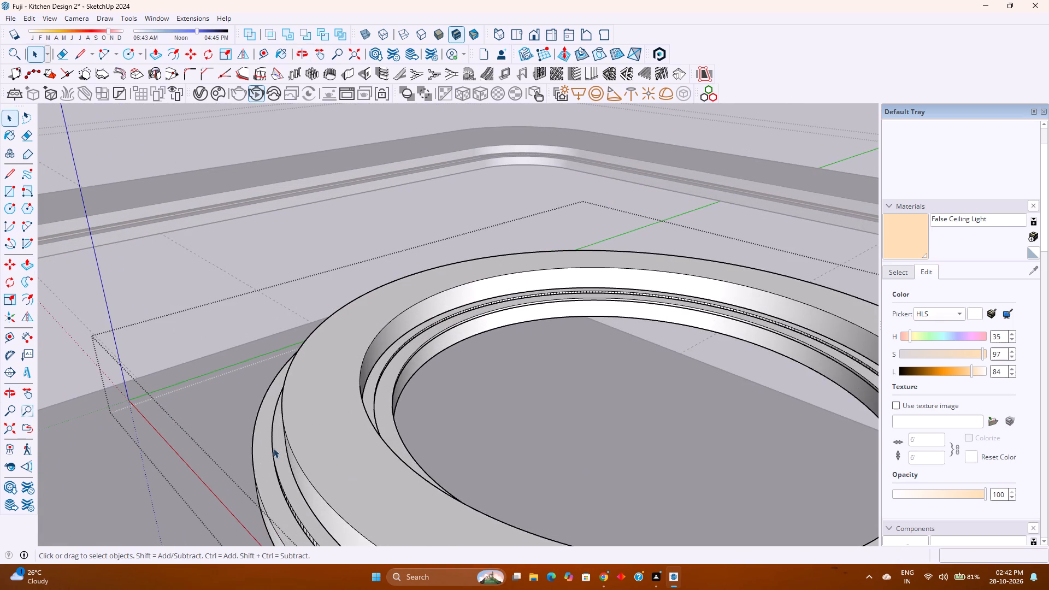
click(279, 445)
middle_drag(191, 409, 244, 428)
click(204, 95)
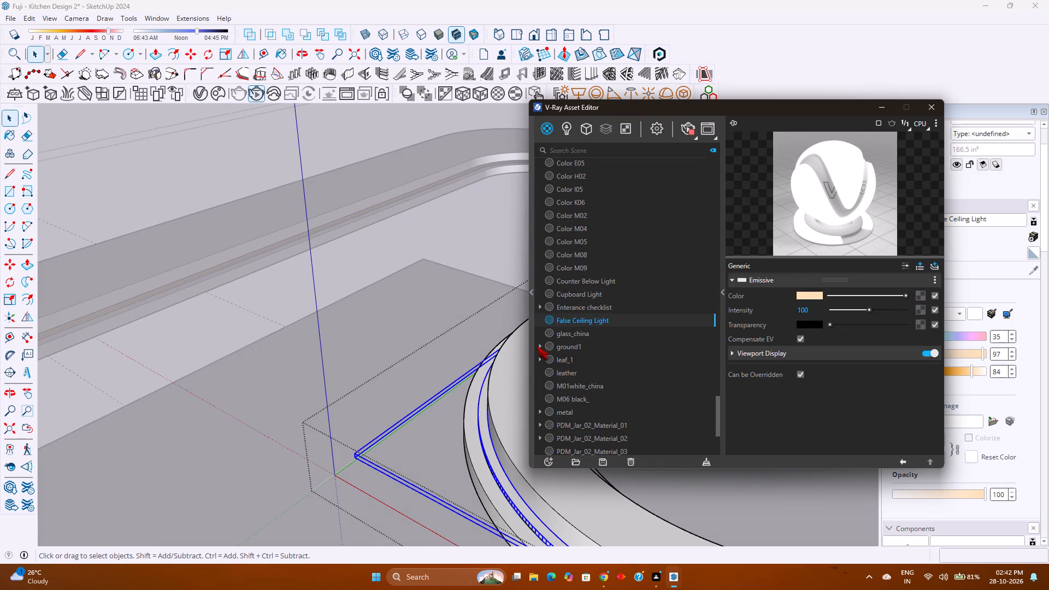
right_click(587, 323)
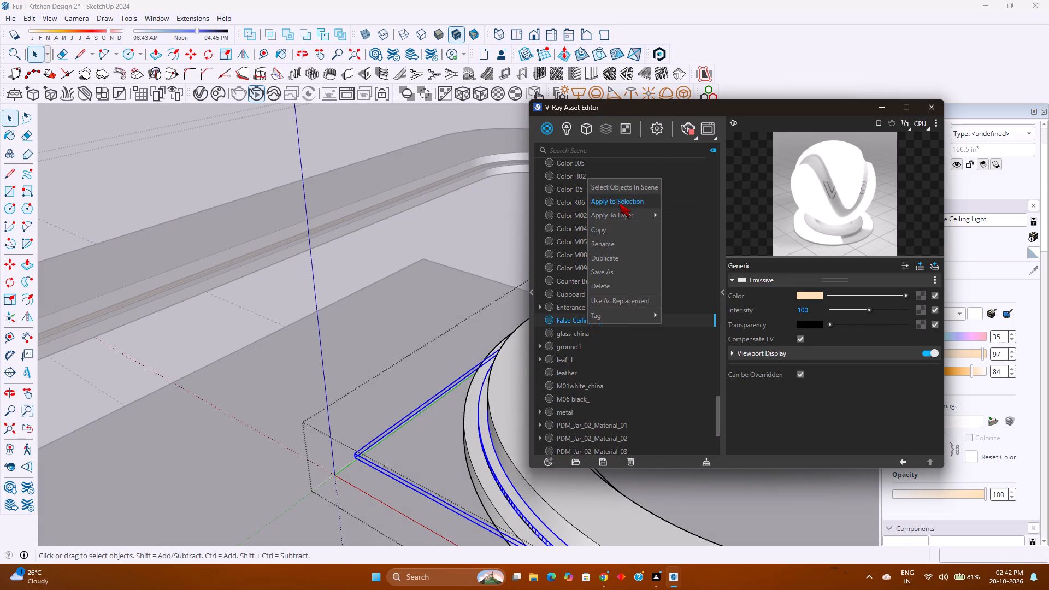
click(619, 203)
scroll(446, 378, down, 2)
key(Escape)
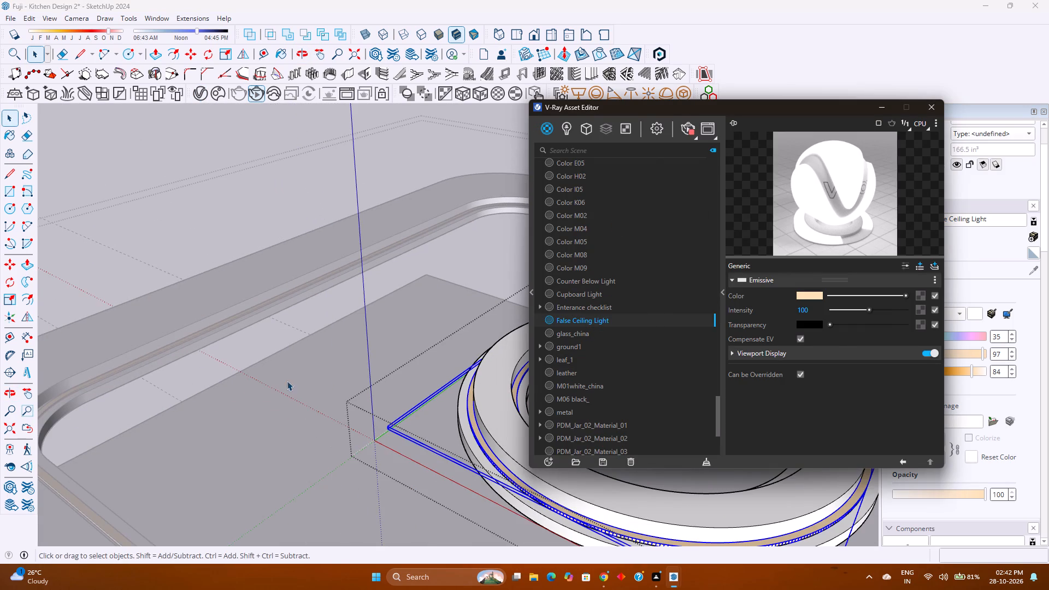
Close the V-Ray Asset Editor and exit the ring's nested groups back to the ceiling level.
click(937, 107)
scroll(599, 251, down, 7)
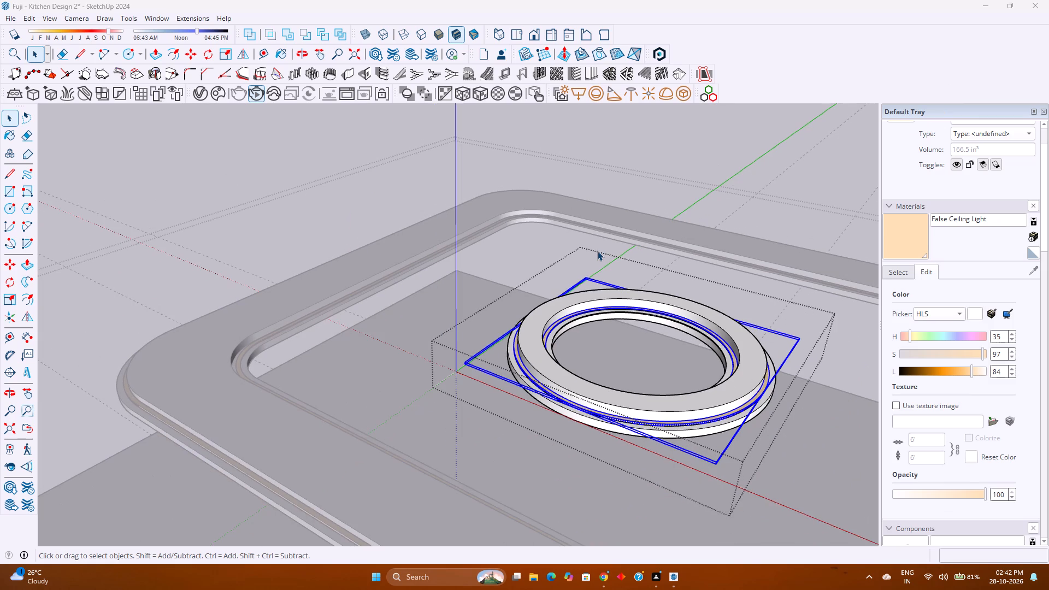
key(Escape)
scroll(586, 257, down, 9)
key(Escape)
key(space)
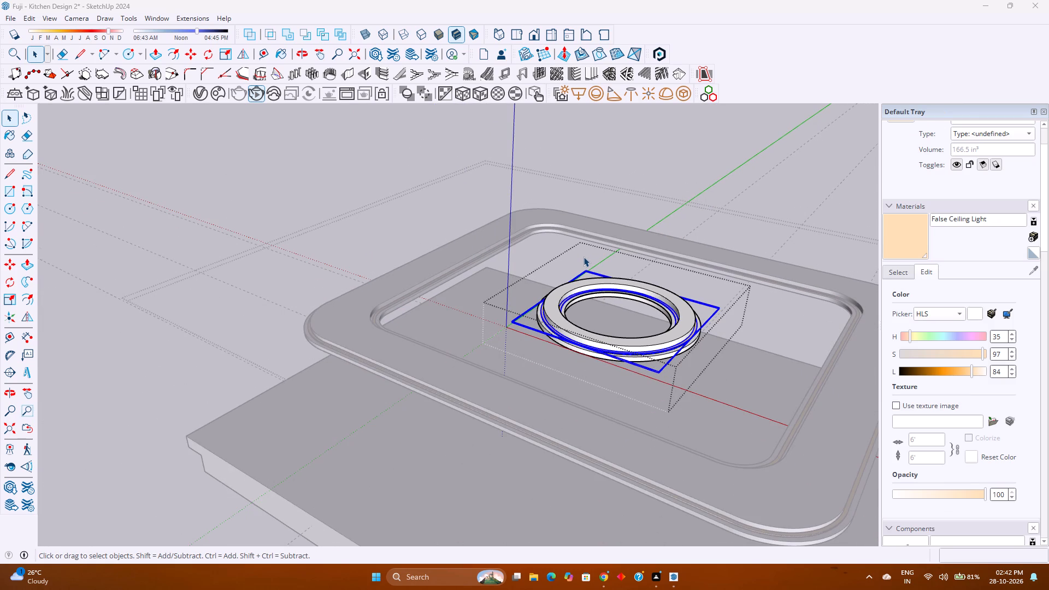
key(space)
key(Escape)
scroll(504, 293, down, 5)
middle_drag(349, 394, 440, 315)
scroll(443, 315, up, 1)
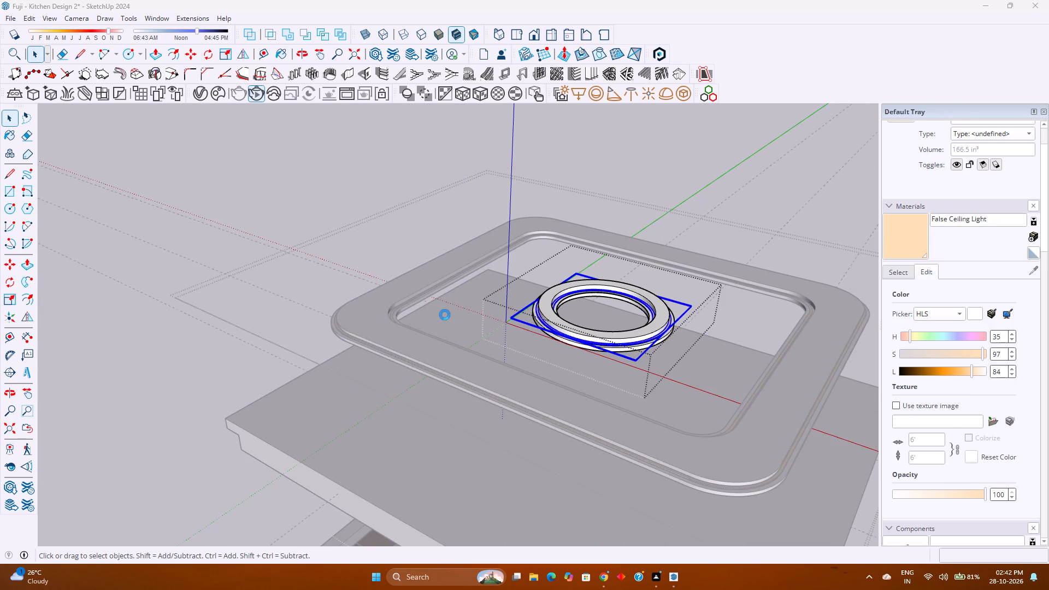
scroll(445, 315, down, 2)
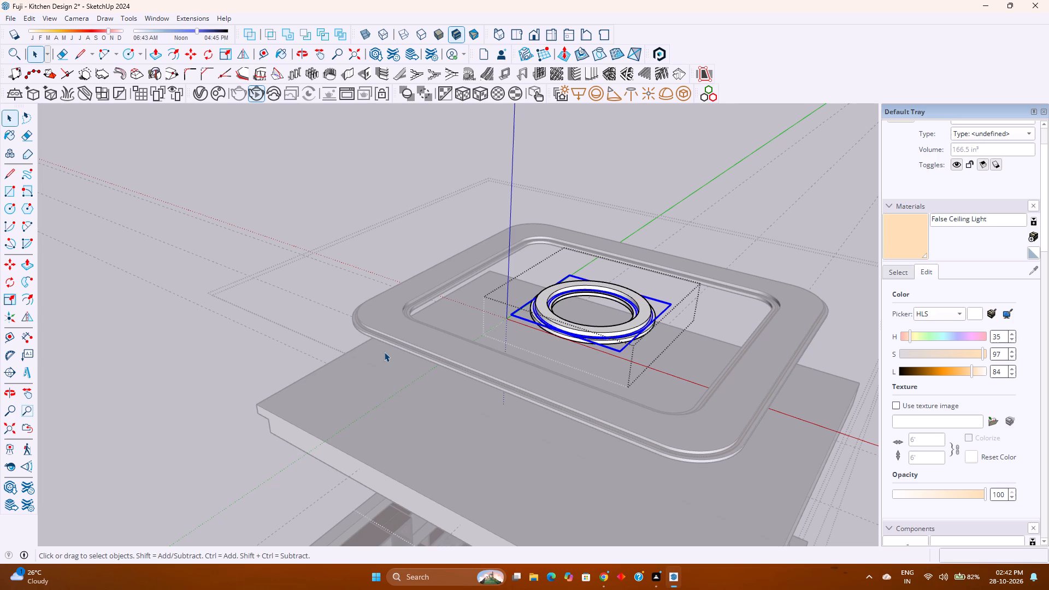
key(Escape)
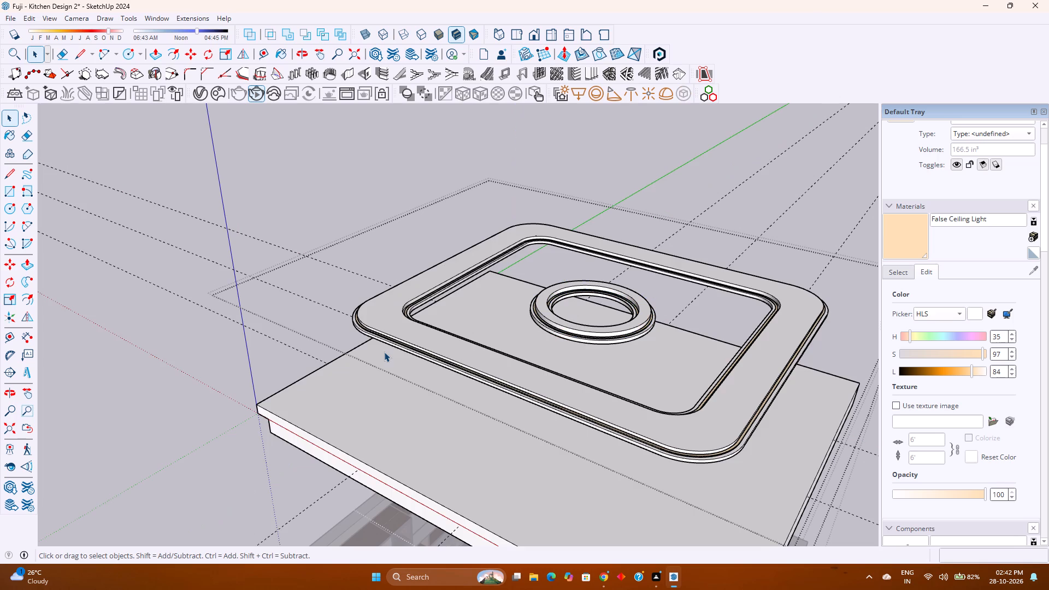
Combine the rounded ceiling band and the central ring into a single group.
scroll(384, 352, down, 2)
middle_drag(382, 358, 497, 281)
scroll(535, 300, up, 2)
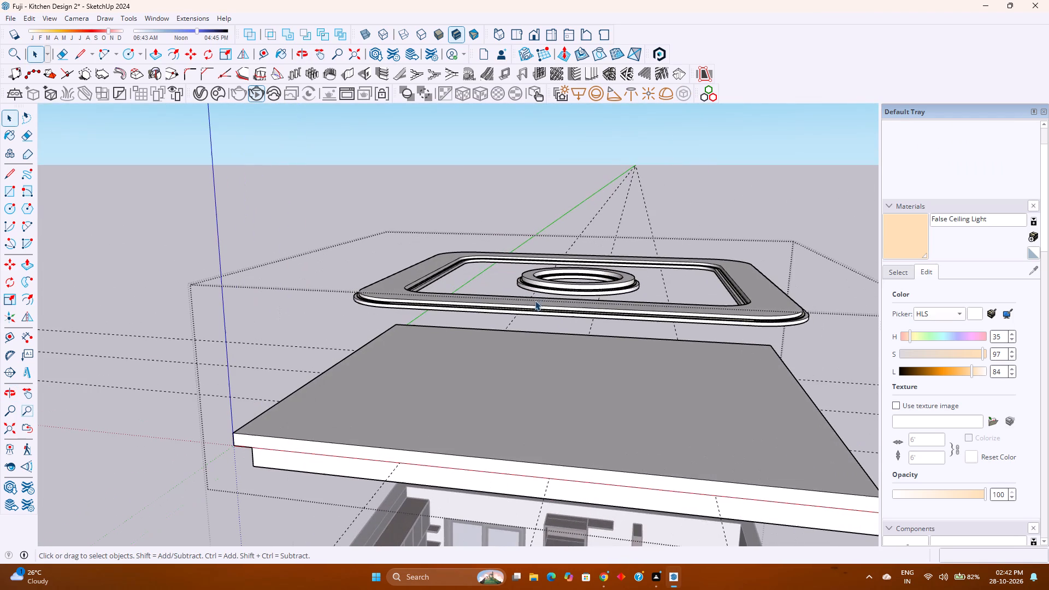
scroll(535, 300, up, 1)
click(547, 302)
ctrl+click(550, 287)
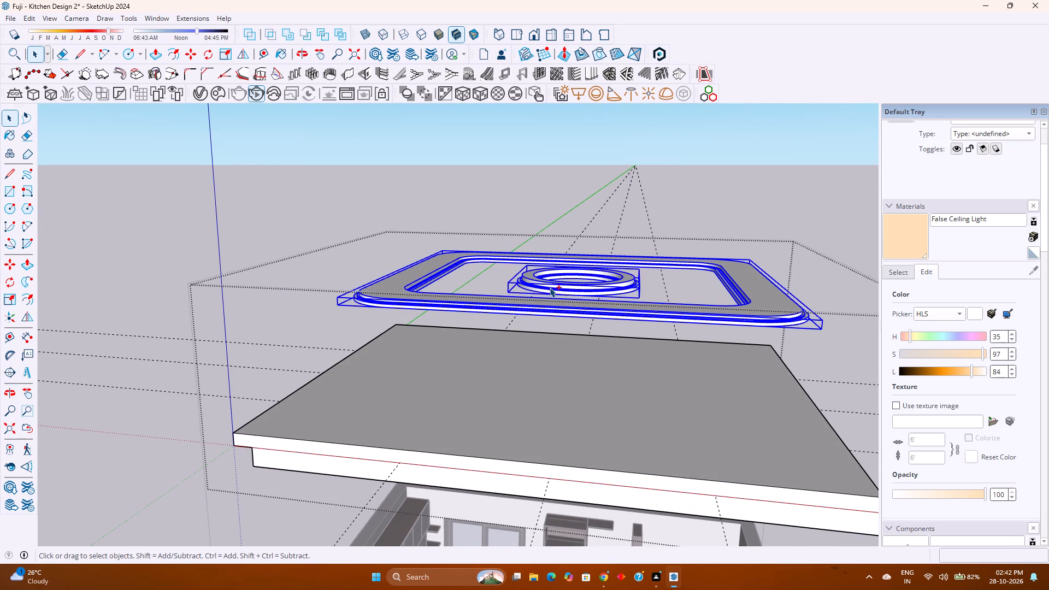
right_click(550, 287)
click(580, 402)
Move the band-and-ring group 5' 5" straight down along the blue axis into the ceiling slab's recess.
middle_drag(580, 402, 580, 392)
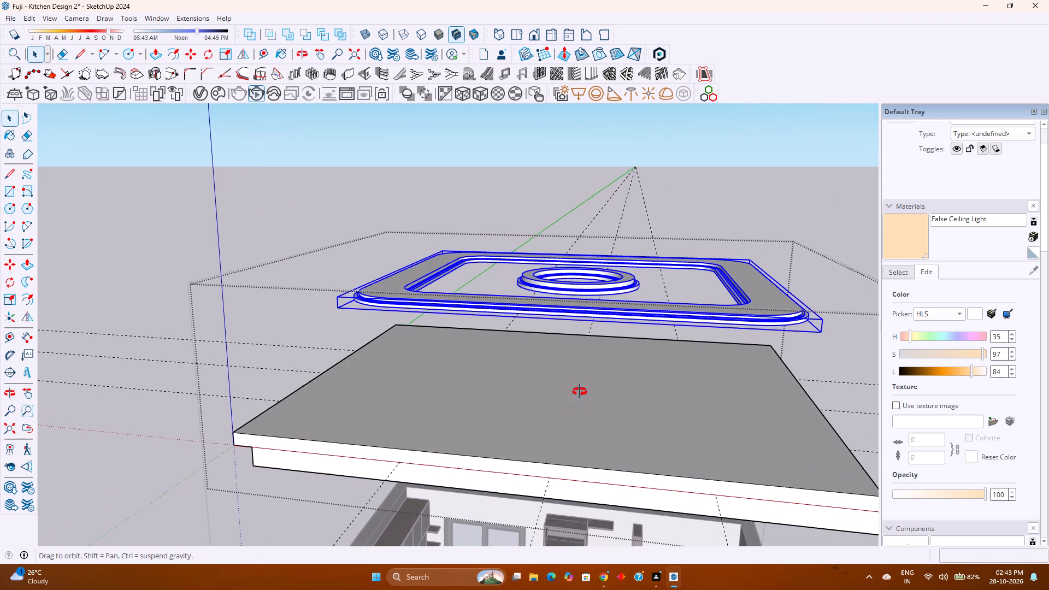
middle_drag(580, 392, 580, 369)
middle_click(580, 369)
scroll(585, 355, down, 2)
key(m)
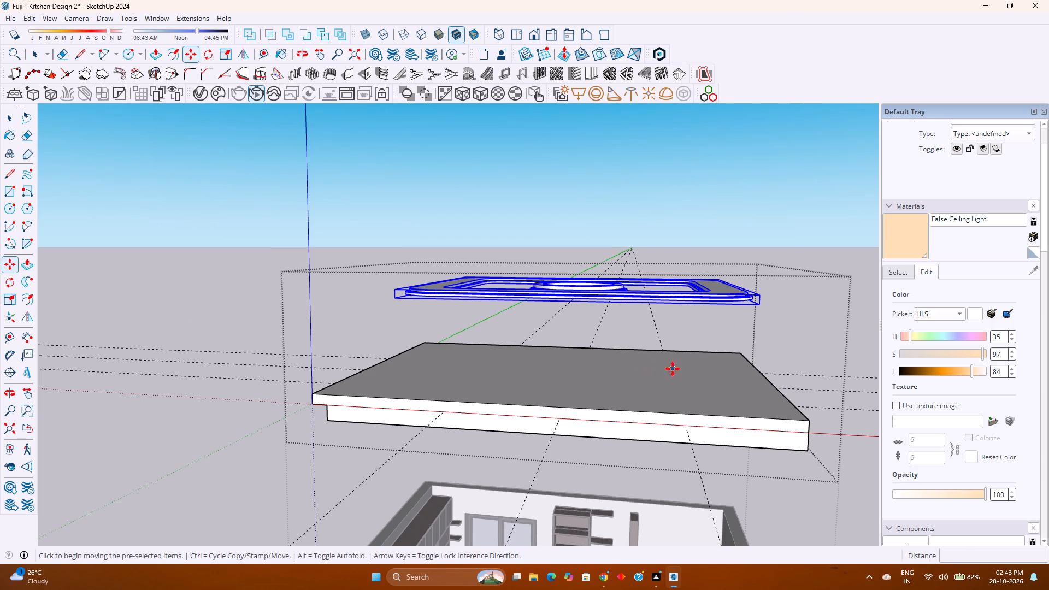
middle_drag(673, 369, 668, 346)
middle_click(668, 346)
click(755, 272)
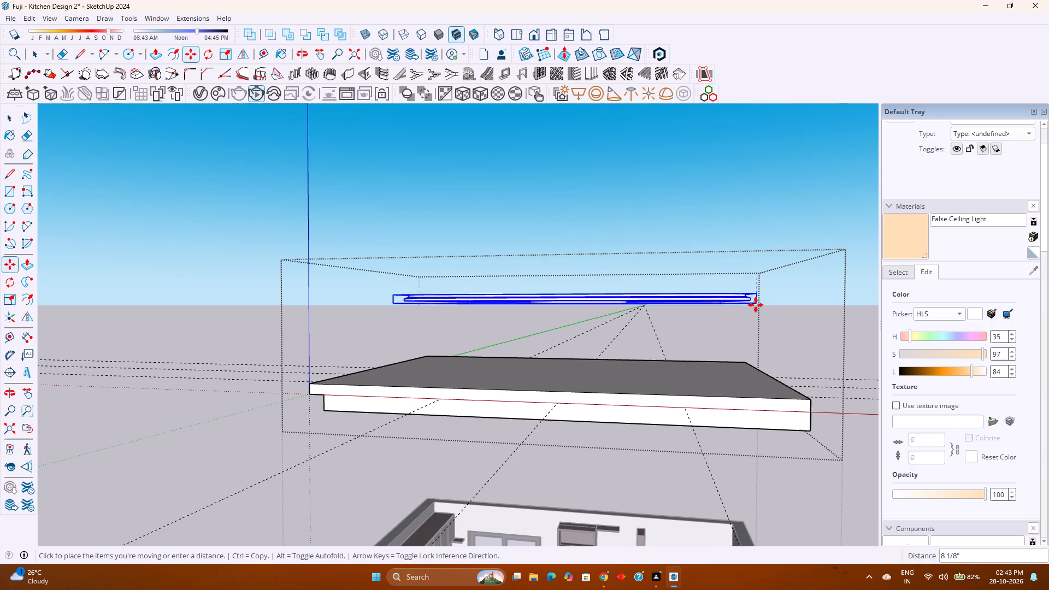
key(Up)
middle_drag(750, 369, 744, 313)
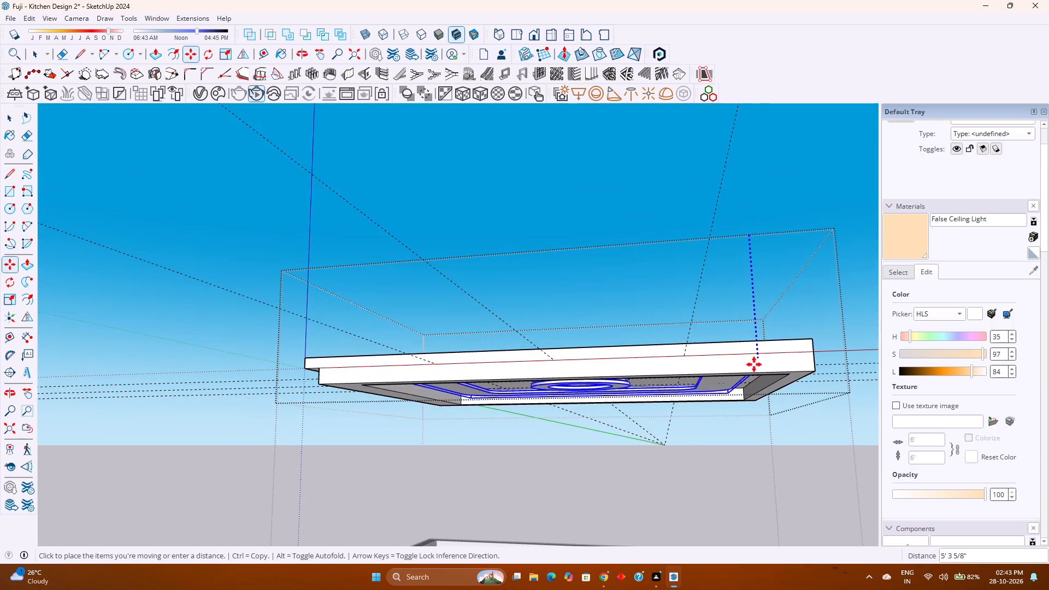
scroll(755, 373, up, 4)
middle_drag(755, 371, 753, 302)
middle_click(753, 302)
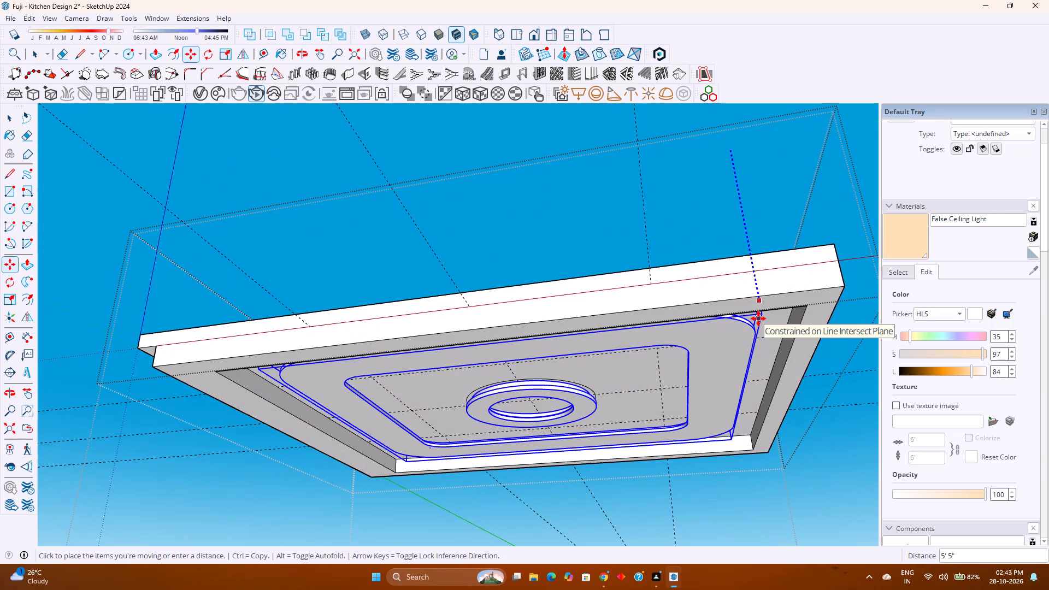
scroll(758, 318, up, 3)
middle_drag(758, 318, 733, 282)
middle_click(733, 282)
middle_click(732, 280)
middle_click(729, 279)
middle_click(727, 276)
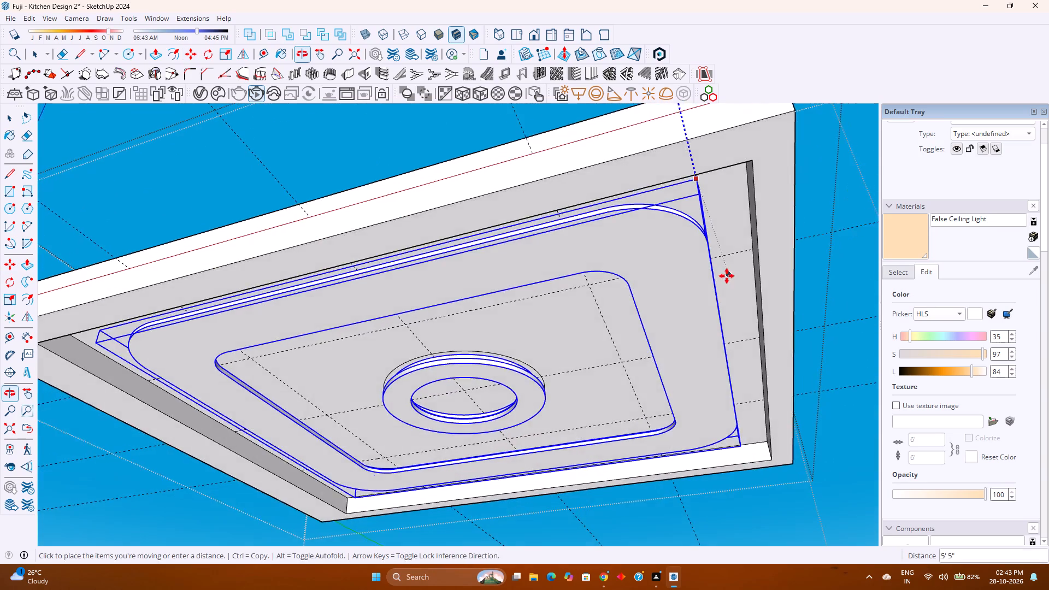
middle_click(727, 276)
click(393, 249)
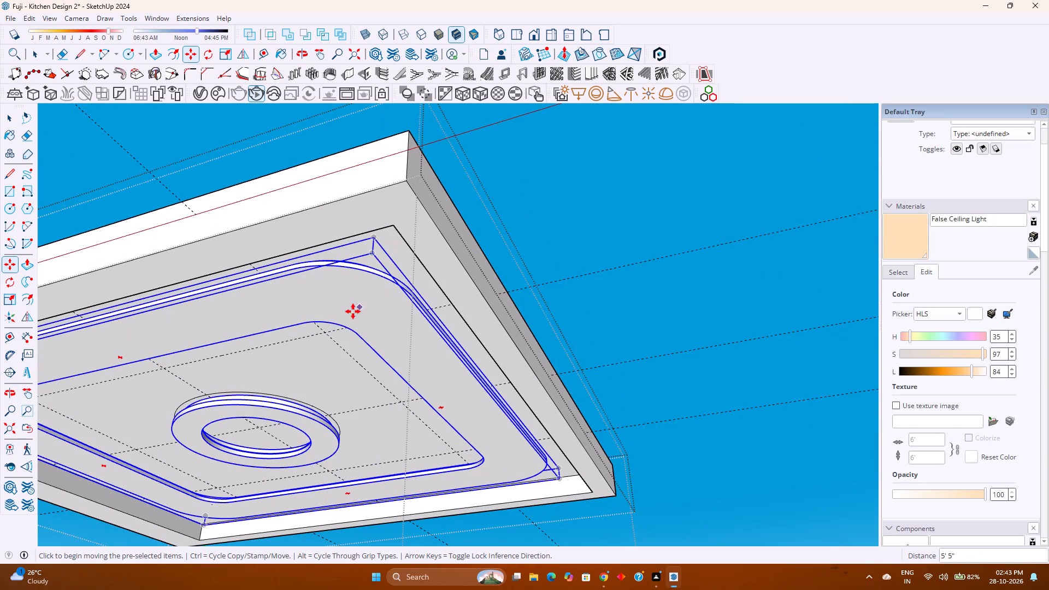
Delete all construction guides from the ceiling.
scroll(350, 311, down, 2)
middle_drag(350, 312, 610, 265)
scroll(616, 270, down, 3)
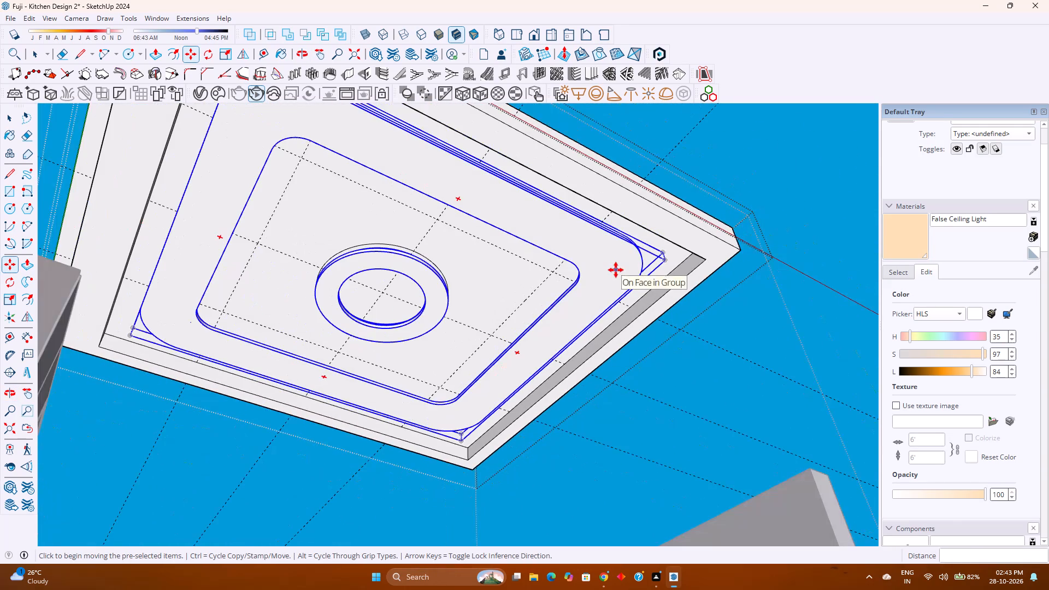
scroll(601, 278, down, 1)
middle_drag(602, 281, 469, 331)
middle_click(469, 331)
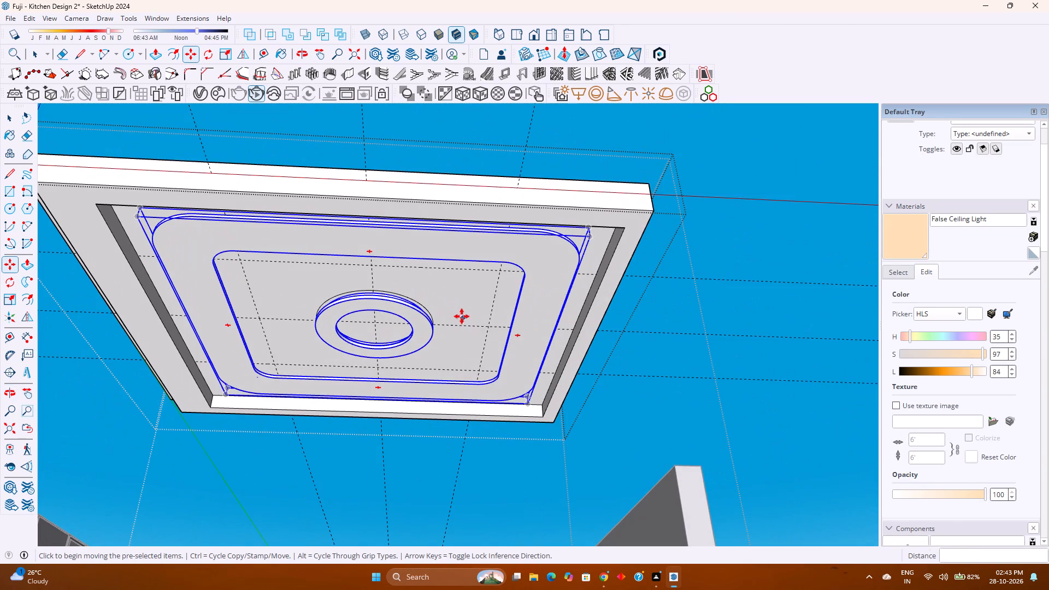
key(space)
scroll(462, 316, down, 2)
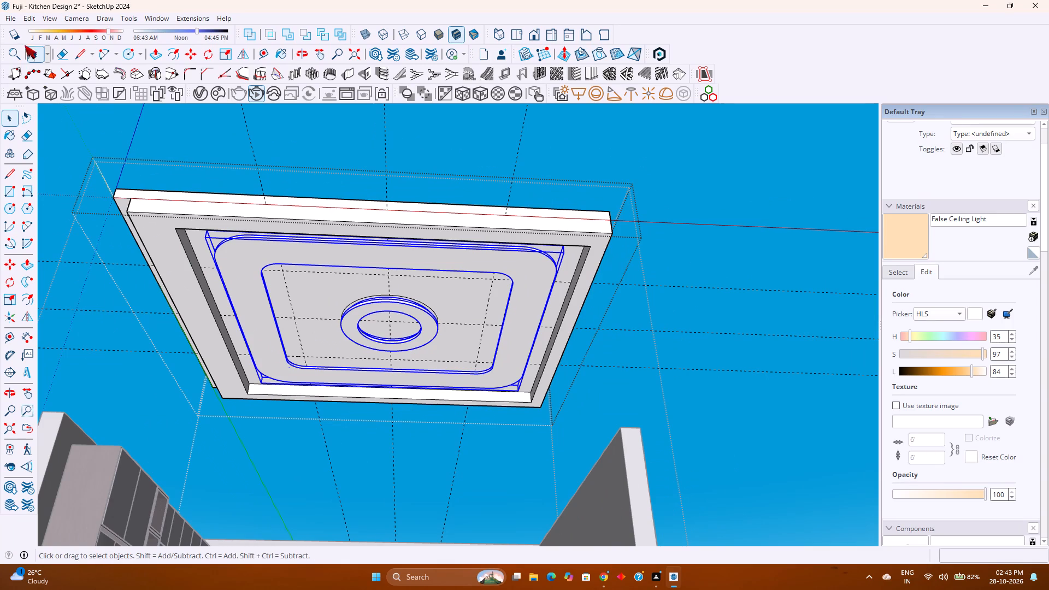
click(26, 16)
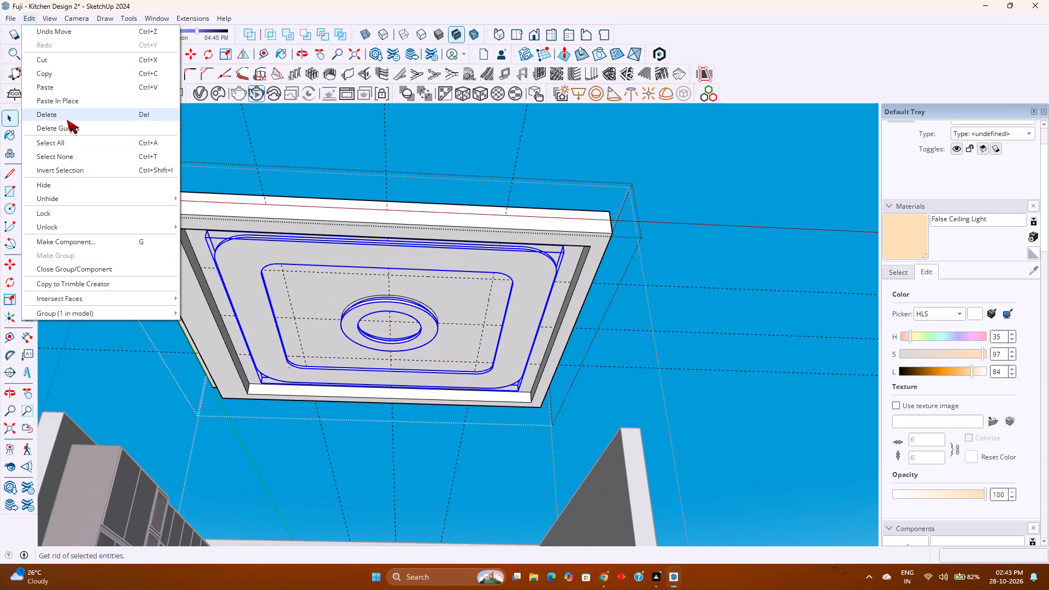
click(70, 131)
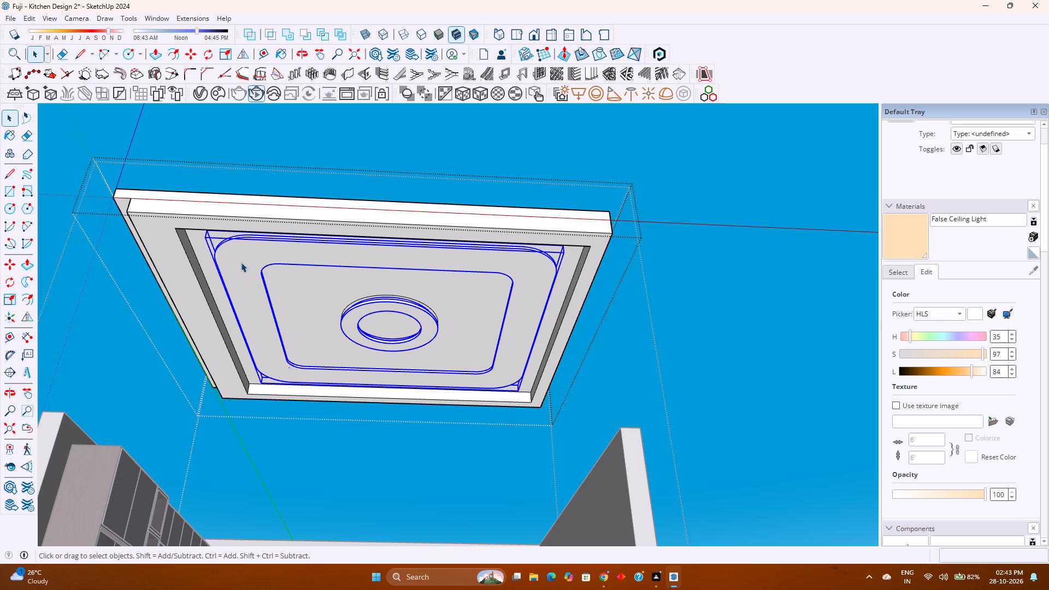
Exit the ceiling group and select the whole ceiling, including band and ring, for moving.
middle_drag(386, 351, 381, 398)
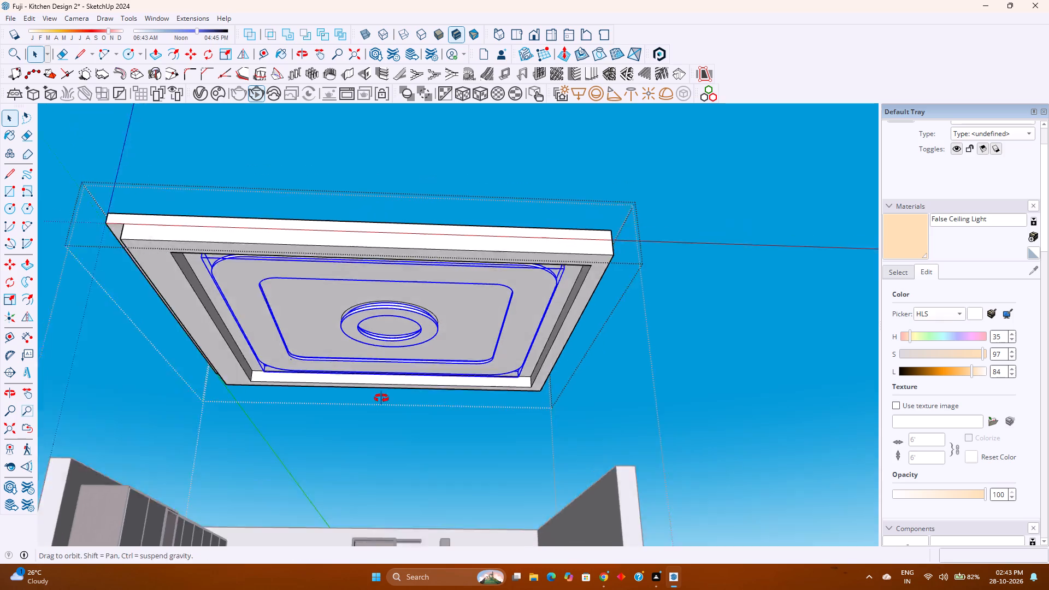
middle_drag(381, 398, 378, 418)
middle_click(378, 418)
key(Escape)
click(508, 271)
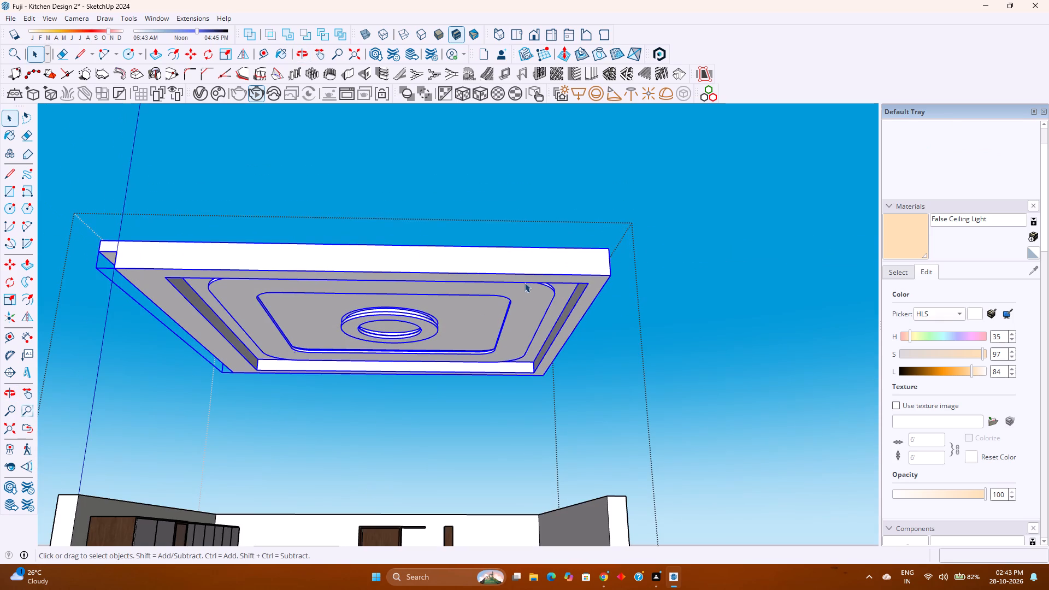
key(m)
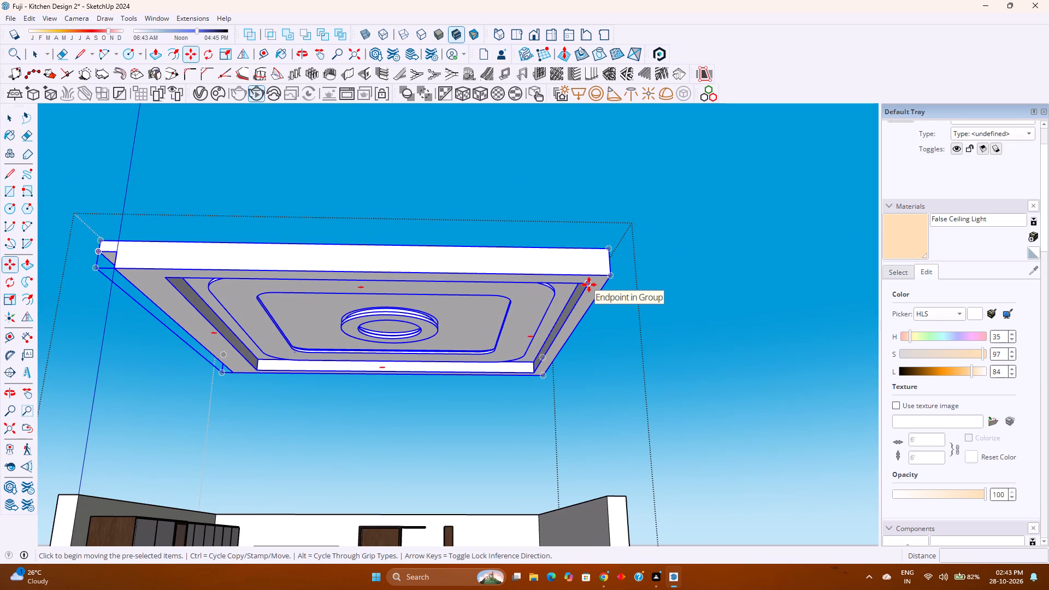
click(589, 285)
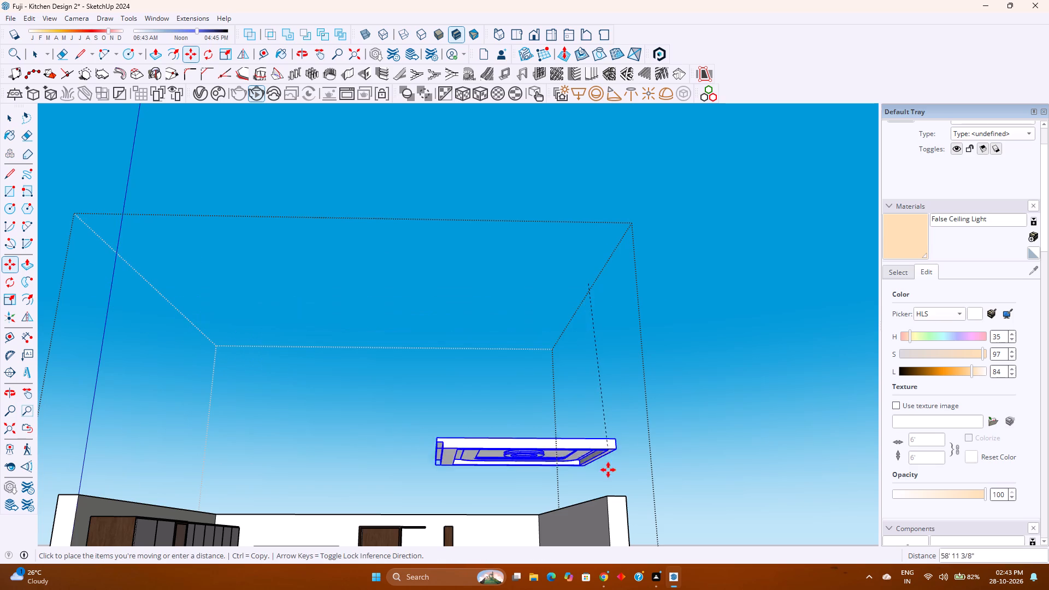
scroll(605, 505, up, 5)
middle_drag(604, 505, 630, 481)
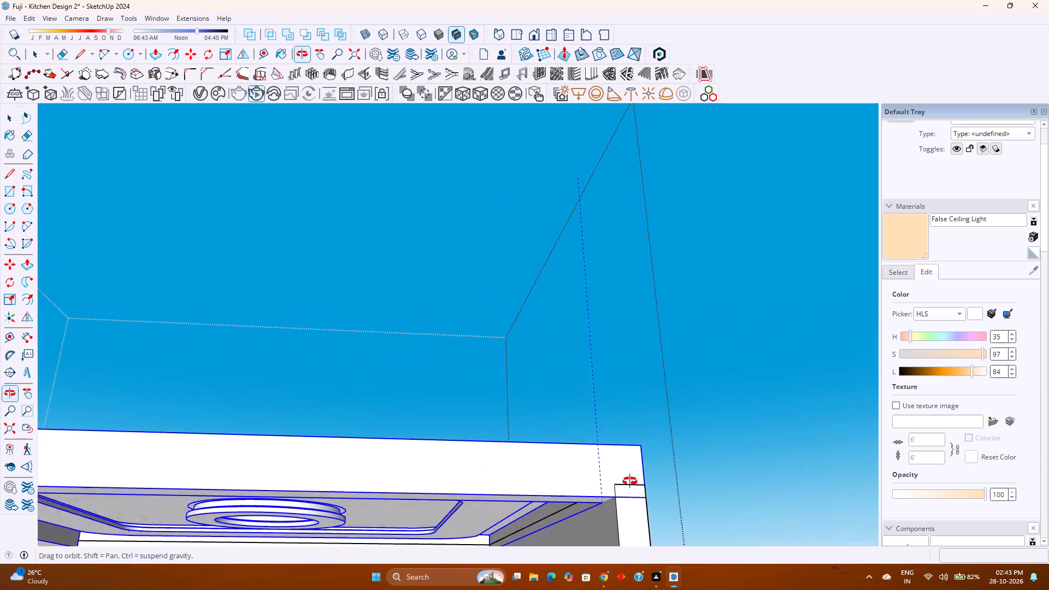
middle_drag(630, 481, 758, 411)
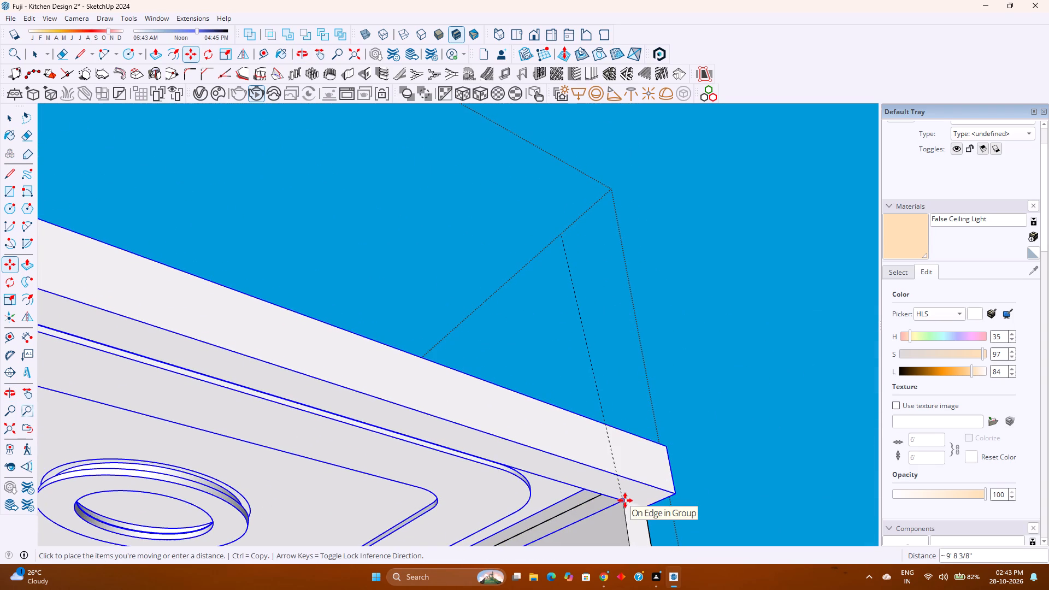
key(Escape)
Move the whole ceiling group 10' straight down along the blue axis onto the kitchen walls.
scroll(573, 422, down, 1)
middle_drag(569, 428, 565, 434)
middle_drag(560, 444, 535, 517)
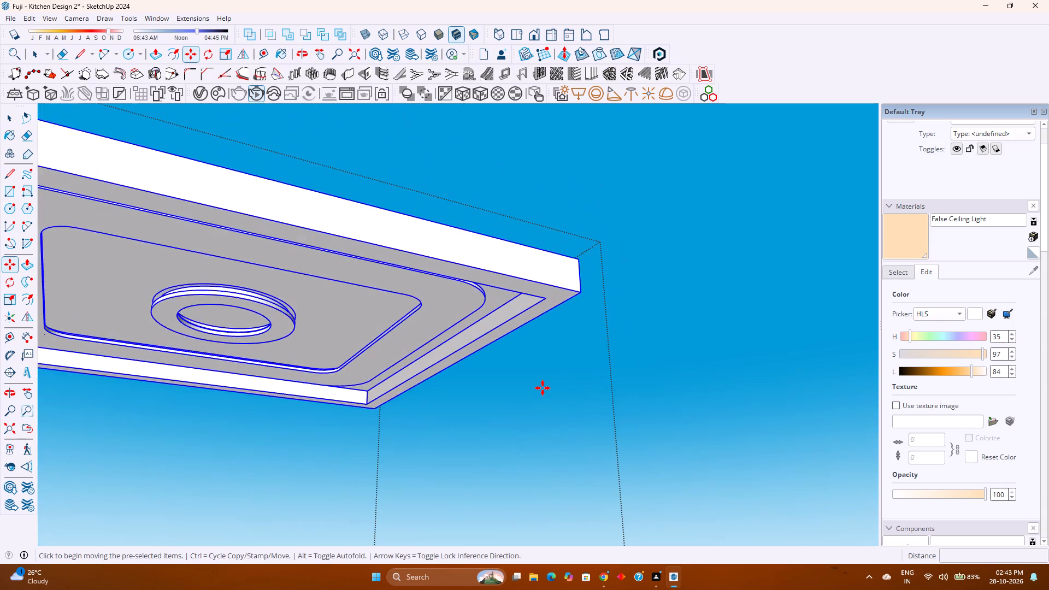
scroll(543, 388, down, 6)
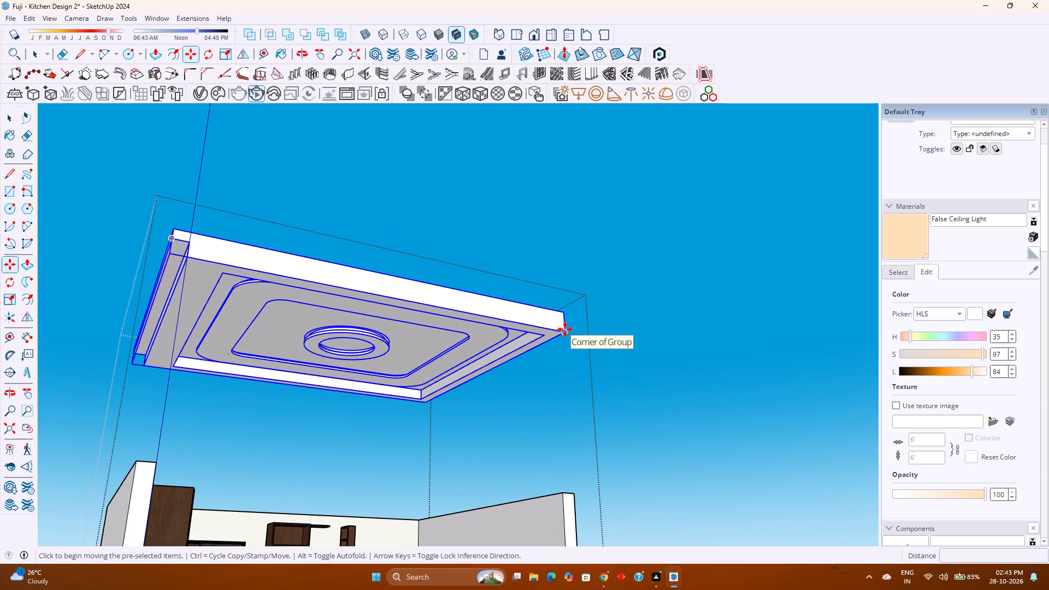
click(565, 329)
key(Up)
text(10')
key(Return)
Deselect the ceiling and examine the false ceiling's fit from below and from inside the furnished kitchen.
shift+middle_drag(521, 451, 579, 341)
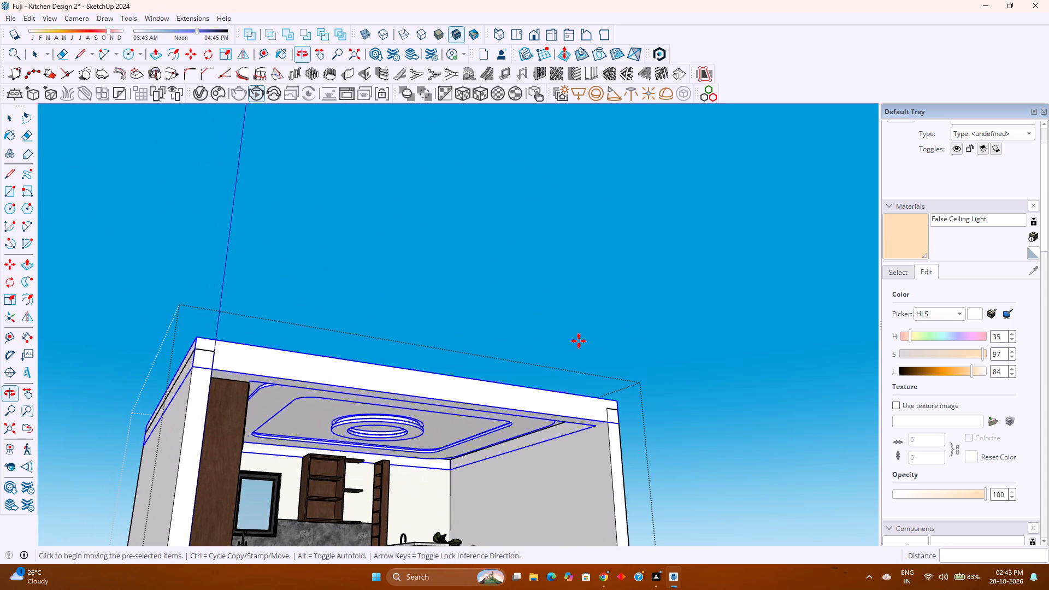
middle_drag(479, 434, 328, 418)
middle_click(328, 418)
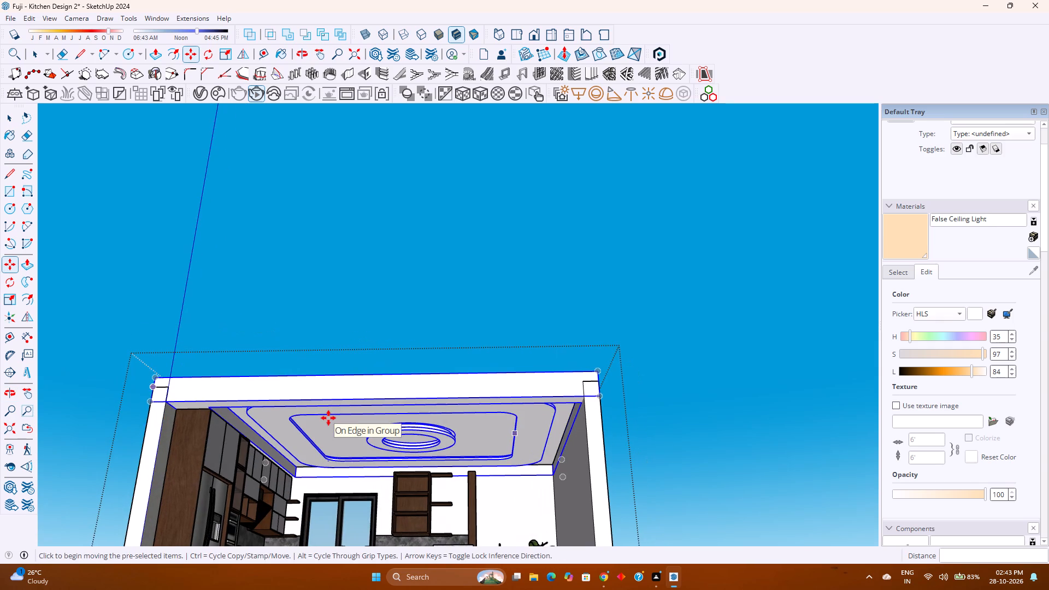
key(space)
scroll(303, 453, up, 5)
middle_drag(288, 459, 320, 442)
middle_drag(320, 442, 335, 422)
middle_click(335, 421)
middle_drag(337, 417, 337, 412)
middle_drag(337, 412, 338, 402)
middle_click(338, 402)
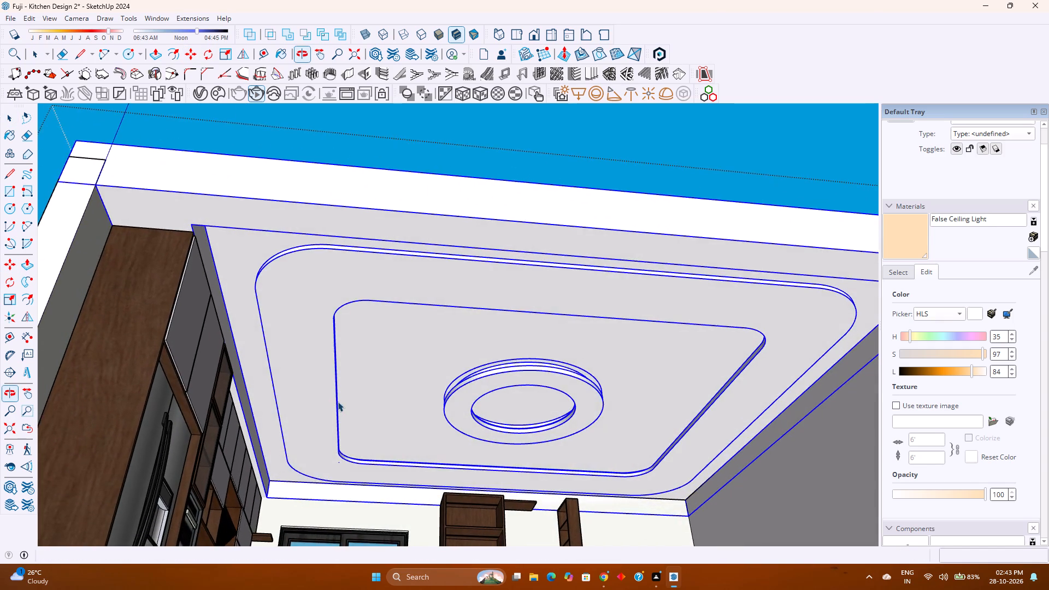
middle_drag(338, 408, 401, 465)
middle_drag(409, 464, 414, 464)
middle_click(416, 464)
middle_click(420, 464)
scroll(375, 476, up, 5)
middle_drag(374, 474, 382, 468)
middle_drag(395, 463, 402, 461)
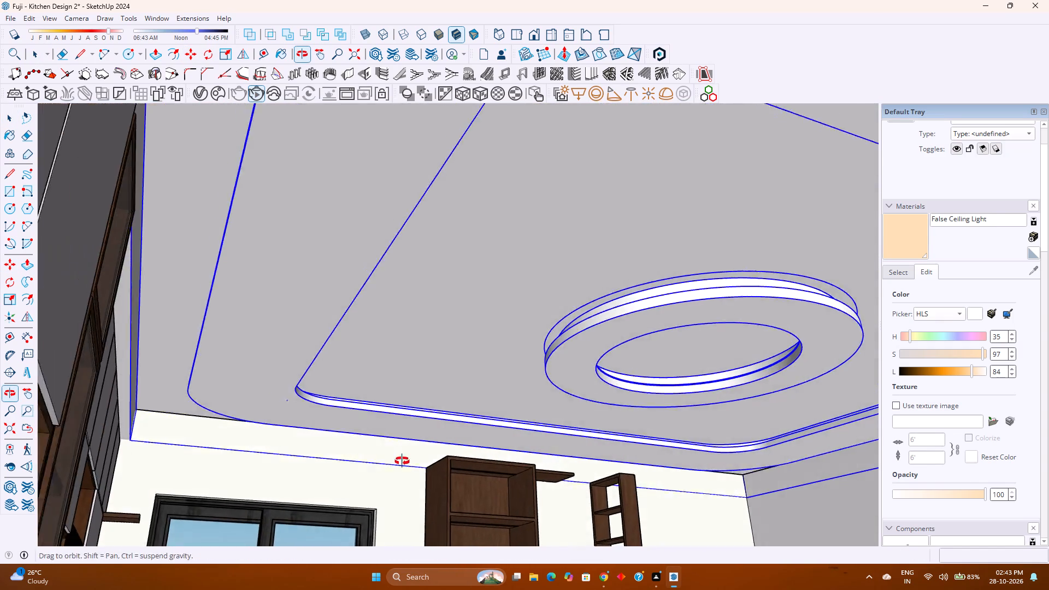
middle_drag(402, 461, 423, 454)
middle_click(423, 454)
middle_click(412, 456)
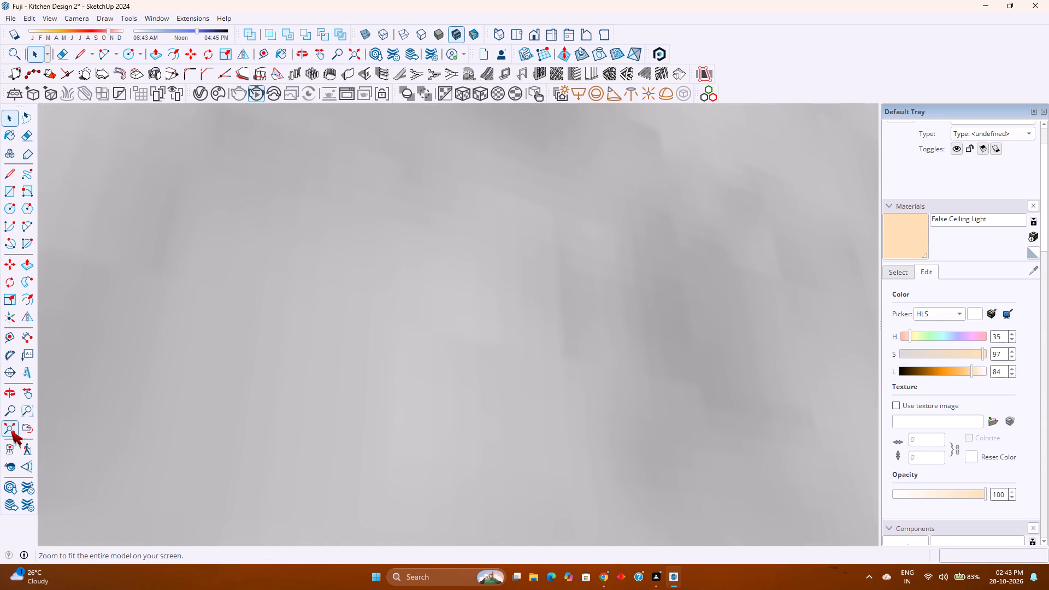
click(11, 431)
middle_drag(443, 377, 325, 417)
middle_click(325, 417)
middle_click(325, 417)
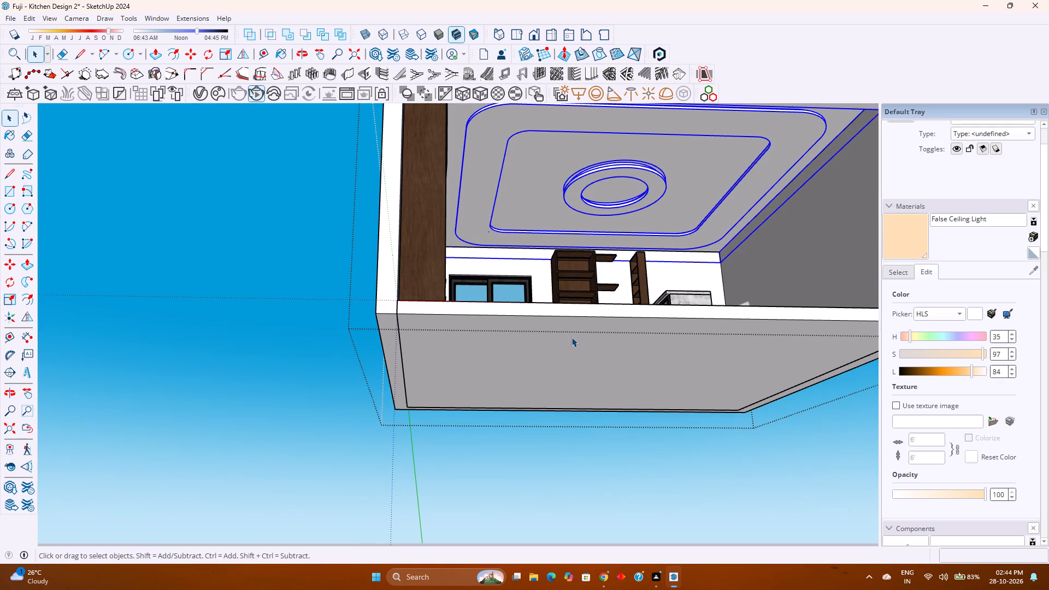
shift+middle_drag(569, 324, 429, 429)
middle_drag(426, 434, 409, 473)
middle_click(406, 481)
key(Escape)
scroll(447, 322, up, 1)
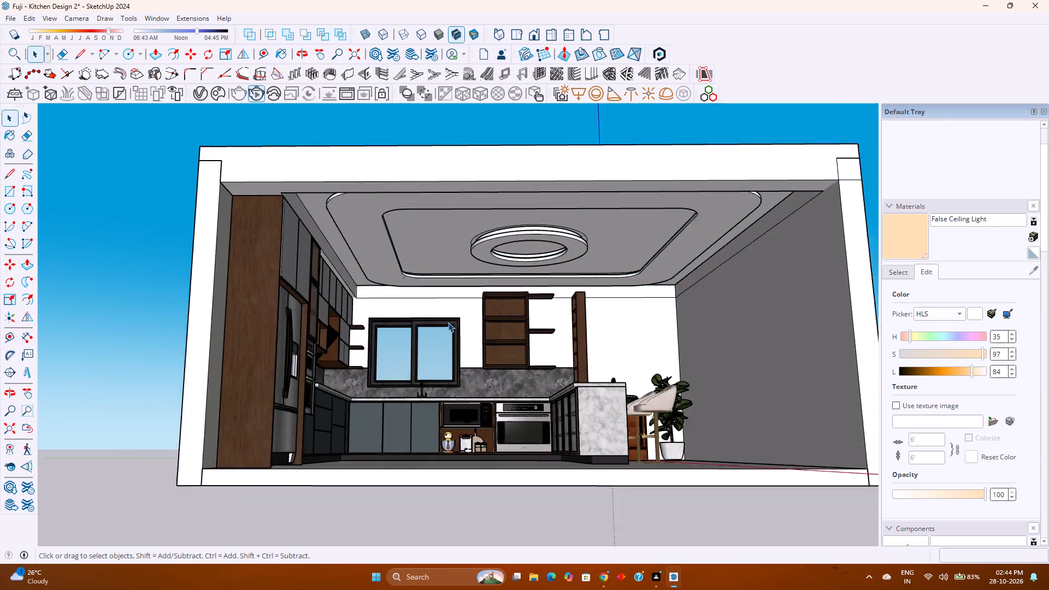
scroll(448, 322, up, 6)
middle_drag(447, 321, 339, 323)
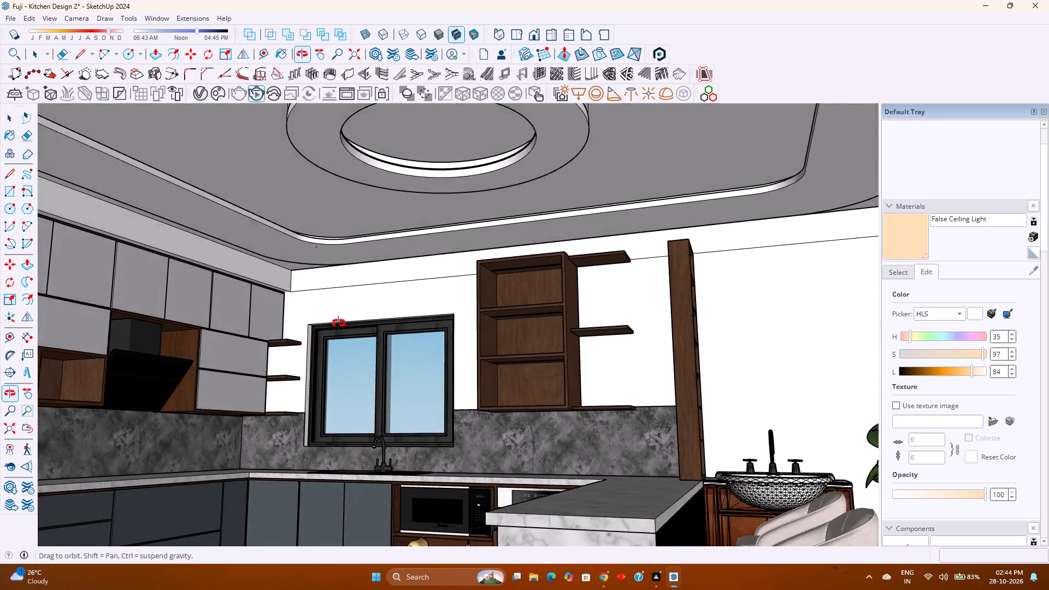
Examine the false ceiling's fit against the walls and cabinets from inside the kitchen and from below the ring.
middle_drag(339, 323, 430, 298)
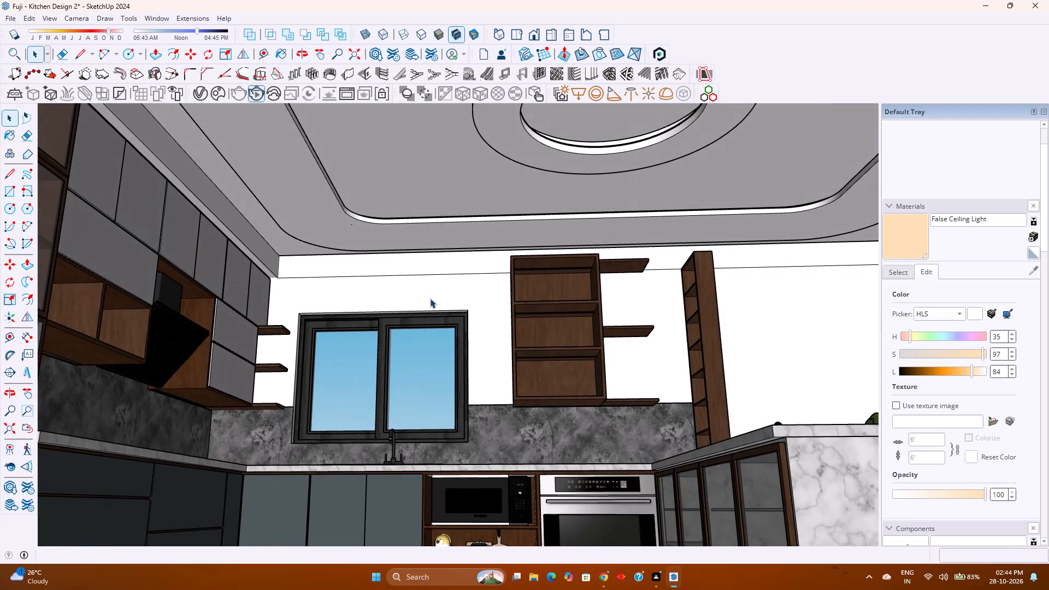
middle_drag(430, 298, 423, 317)
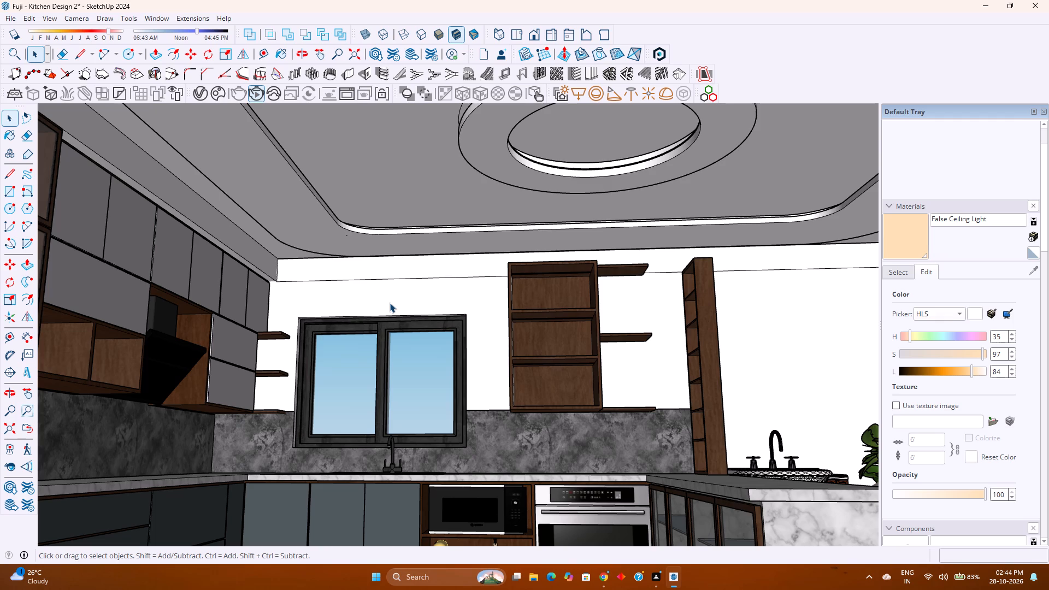
scroll(366, 306, down, 2)
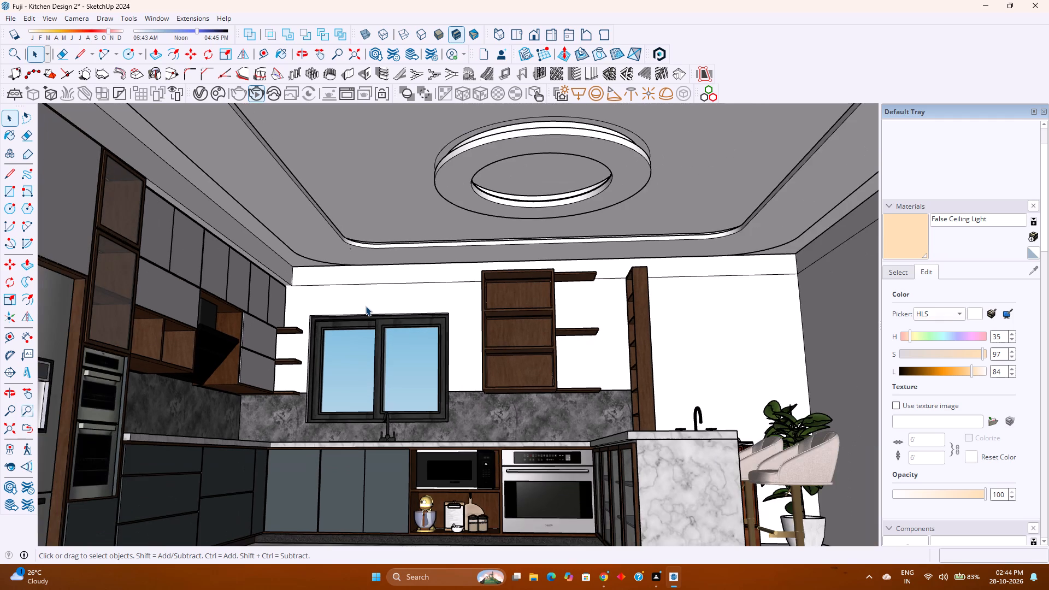
scroll(366, 306, down, 3)
shift+middle_drag(385, 294, 353, 363)
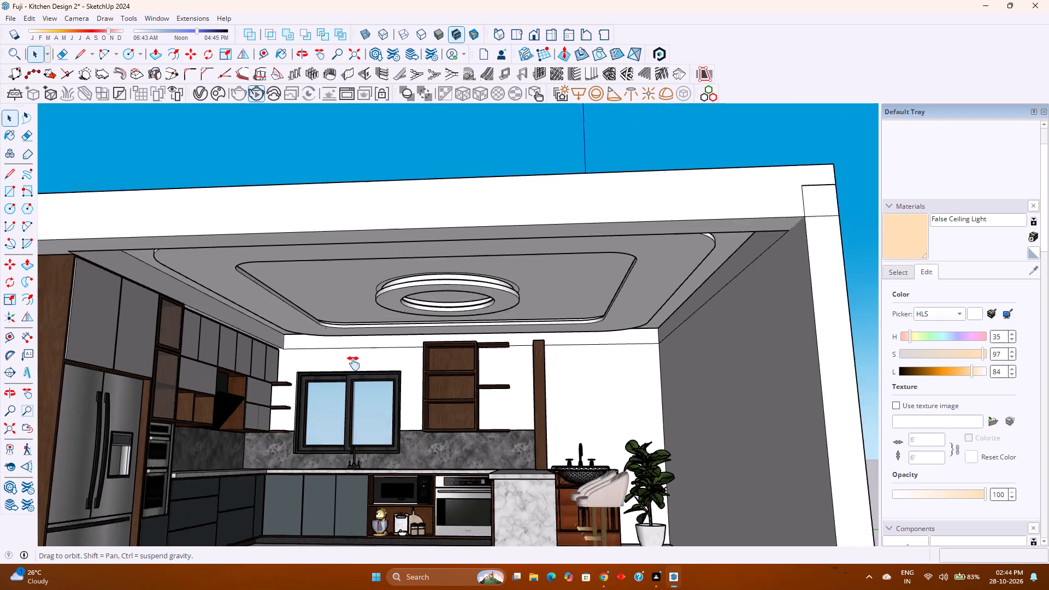
shift+middle_drag(353, 363, 350, 370)
shift+middle_click(350, 370)
scroll(352, 366, down, 1)
middle_drag(352, 365, 439, 318)
middle_click(443, 320)
middle_drag(496, 333, 534, 331)
middle_click(534, 331)
middle_click(535, 331)
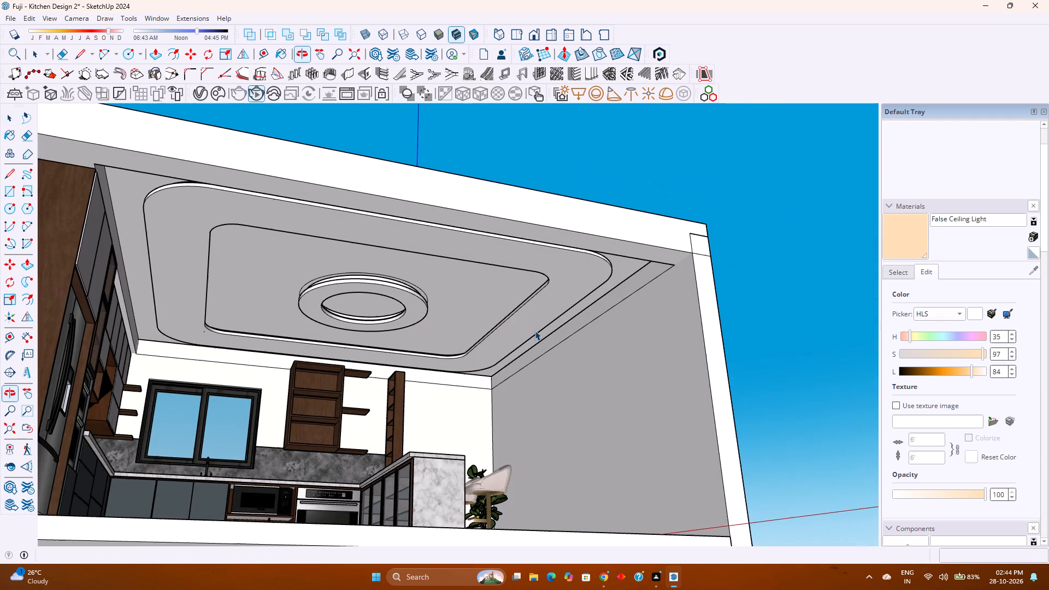
scroll(364, 359, up, 6)
middle_drag(357, 359, 280, 393)
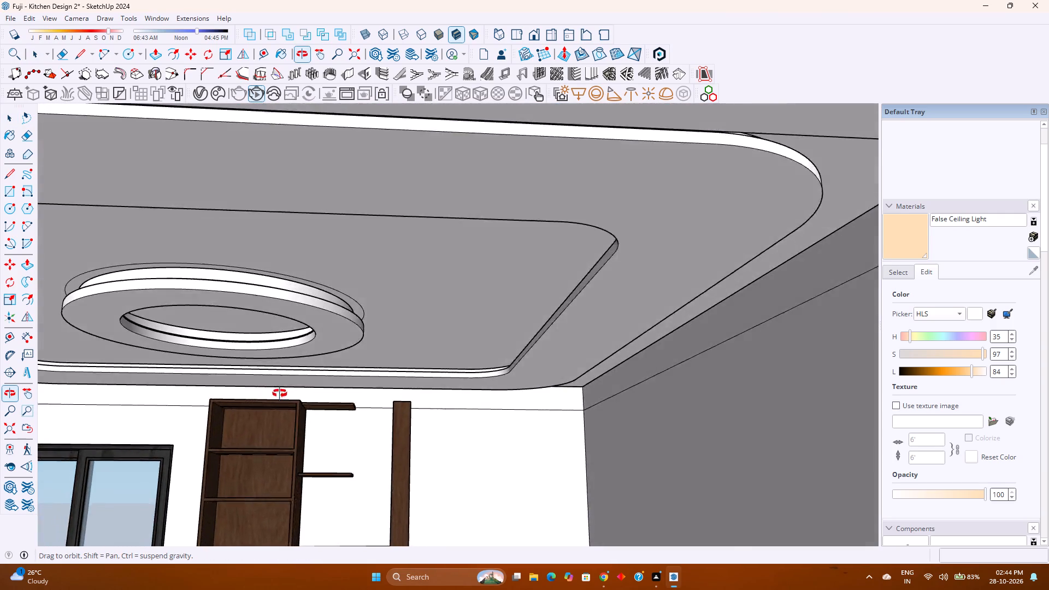
middle_drag(280, 393, 290, 365)
middle_click(290, 365)
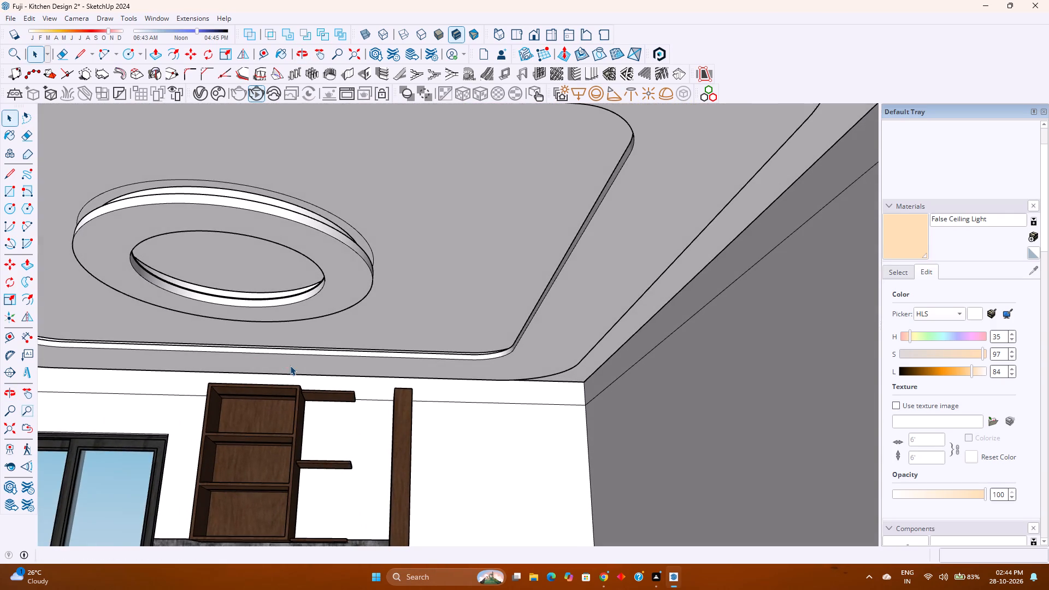
scroll(290, 365, down, 4)
Open the kitchen group and the group nested inside it, and select the false ceiling with its ring.
click(576, 227)
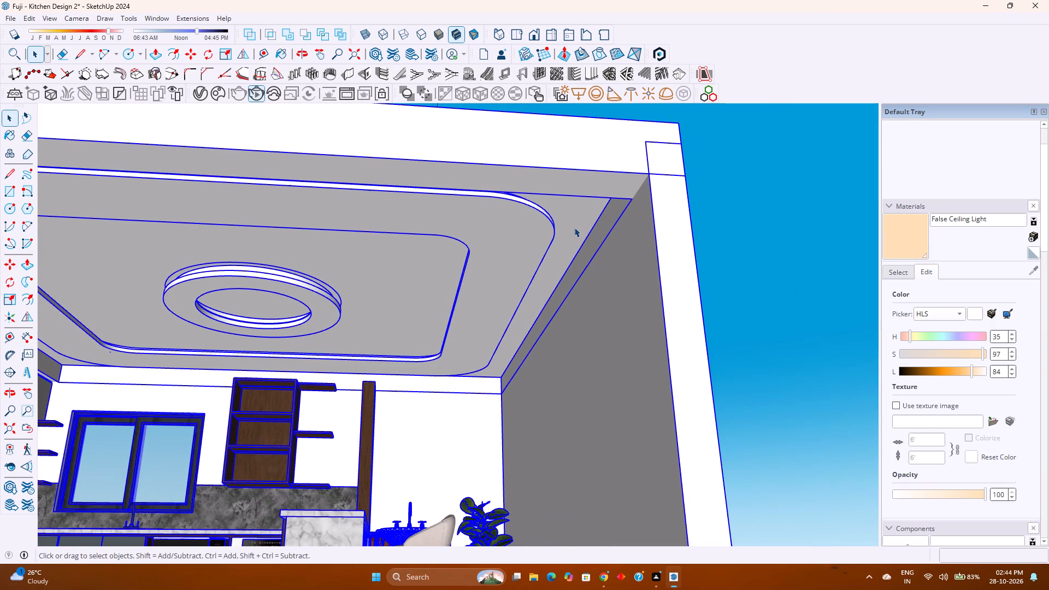
double_click(574, 227)
scroll(574, 227, down, 3)
shift+middle_drag(490, 281, 498, 283)
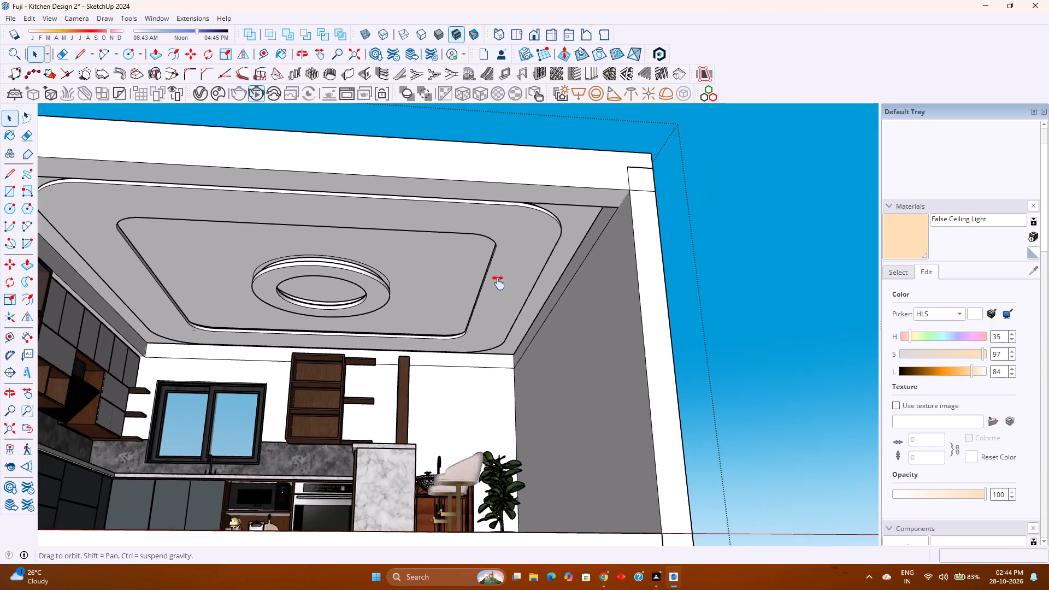
shift+middle_drag(498, 283, 634, 291)
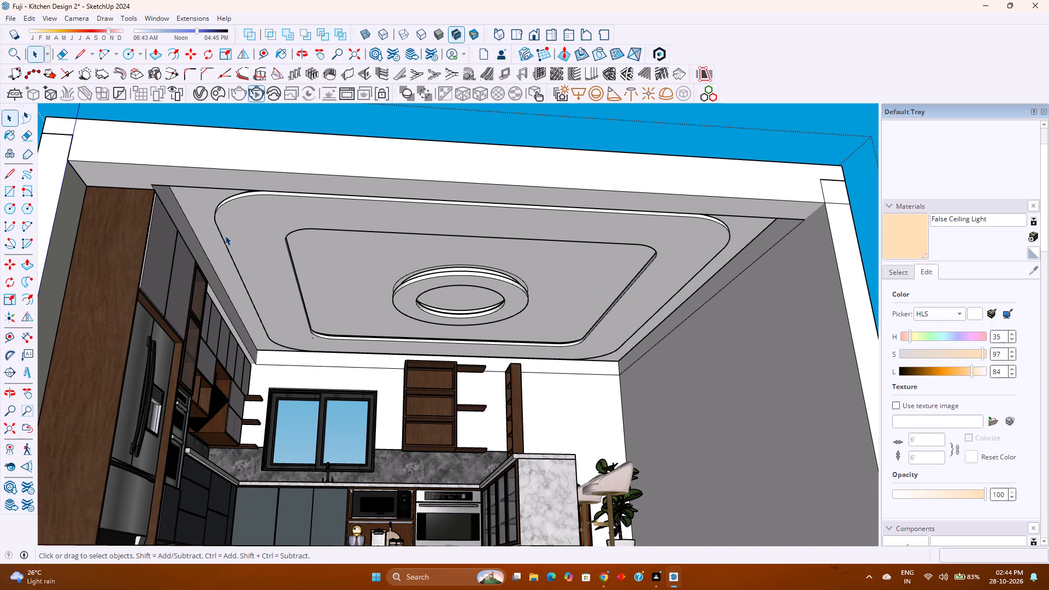
scroll(243, 240, up, 3)
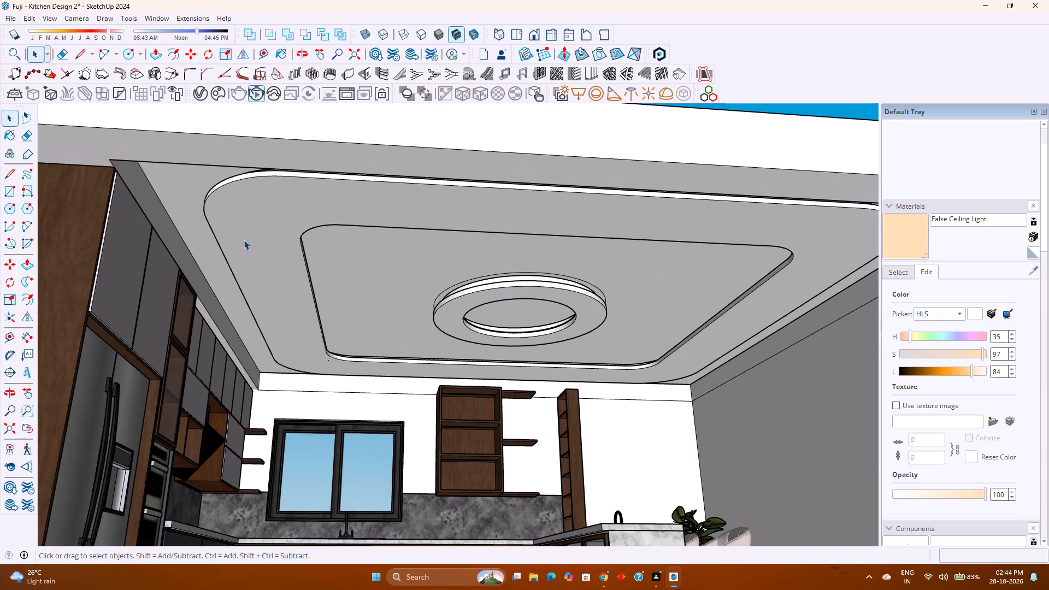
click(244, 240)
double_click(244, 240)
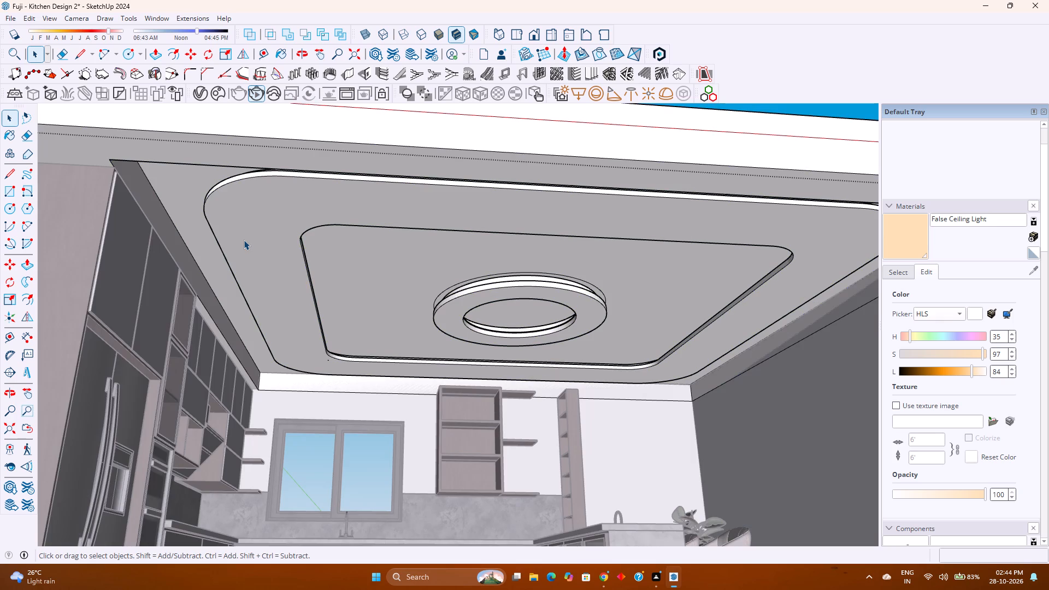
click(244, 240)
Inspect the selected ceiling's lower edge along the walls and above the open shelving from several angles.
middle_drag(418, 371, 427, 327)
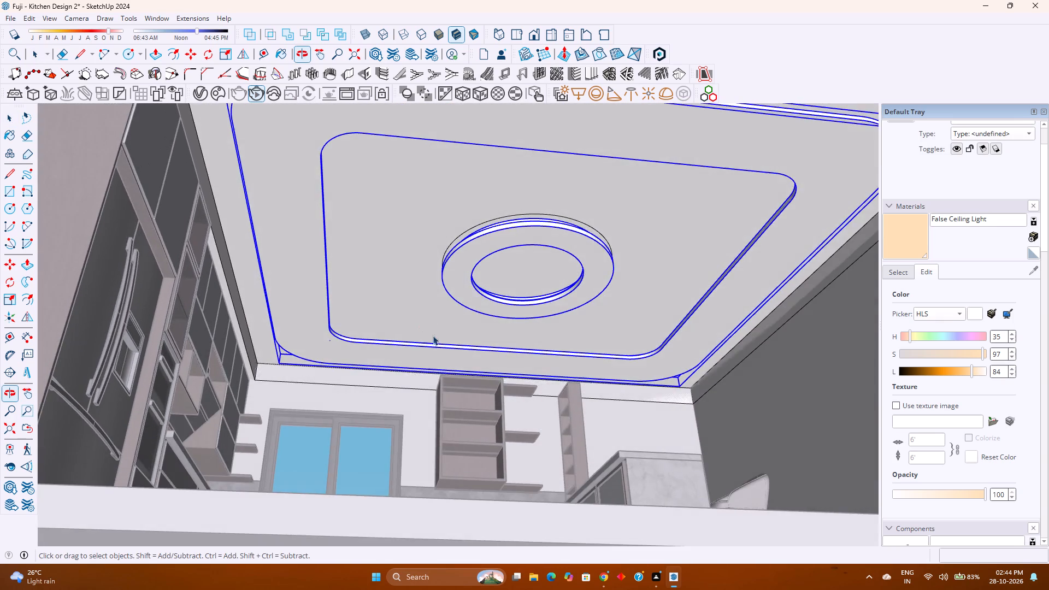
scroll(443, 342, up, 10)
middle_drag(444, 360, 503, 351)
middle_drag(509, 351, 741, 382)
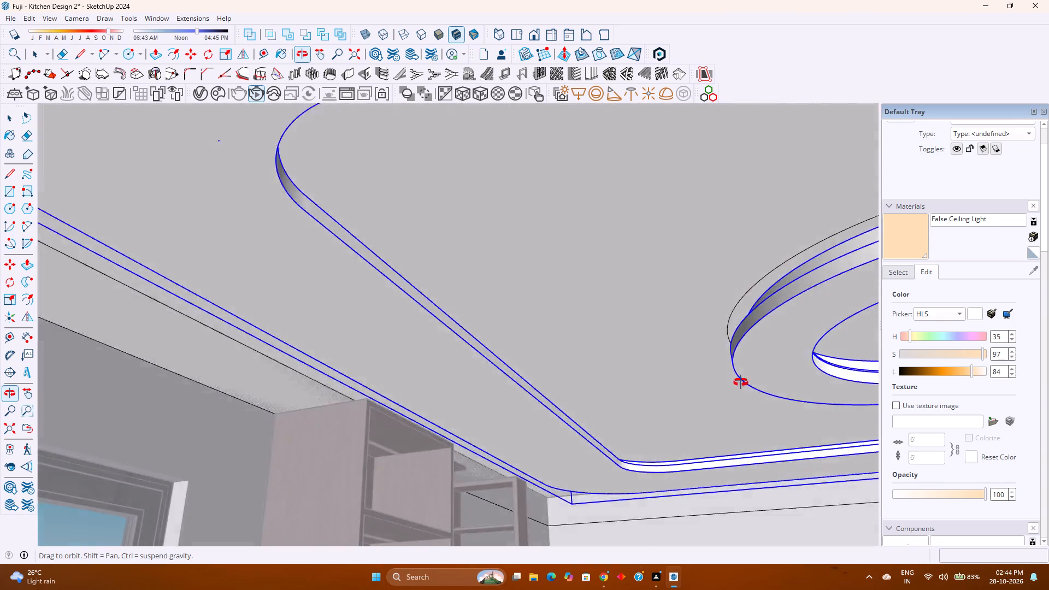
middle_drag(741, 382, 751, 394)
middle_drag(751, 394, 745, 394)
middle_click(745, 394)
scroll(469, 384, up, 3)
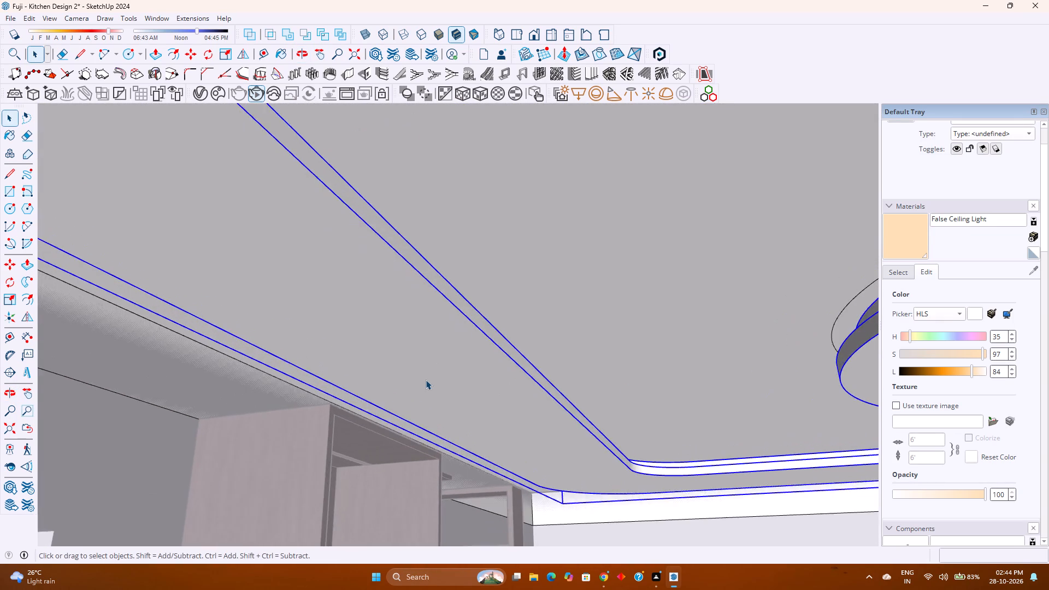
scroll(425, 380, up, 2)
middle_drag(425, 380, 516, 442)
middle_click(516, 442)
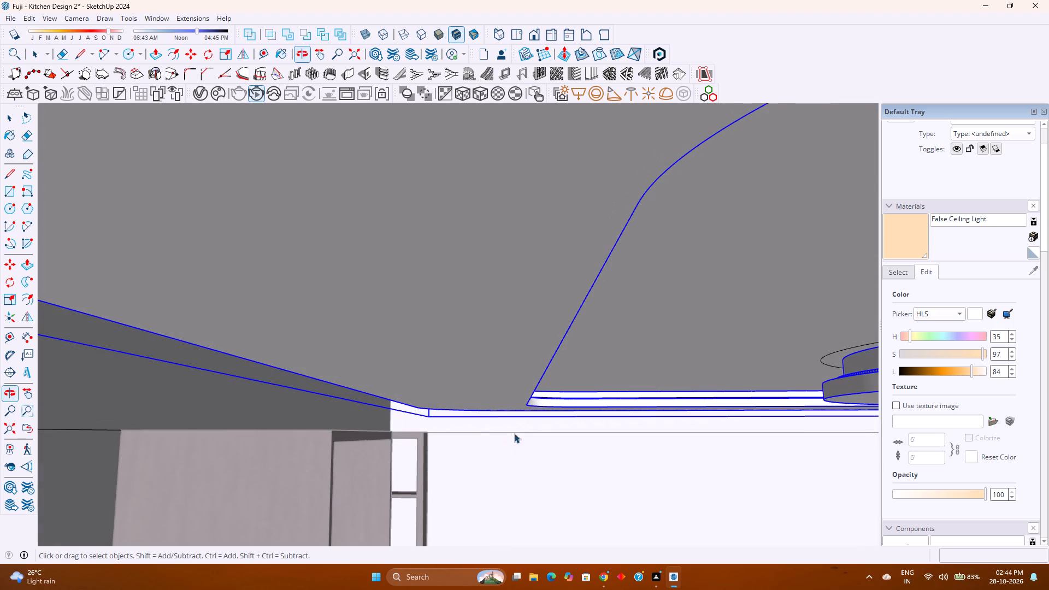
scroll(505, 417, down, 3)
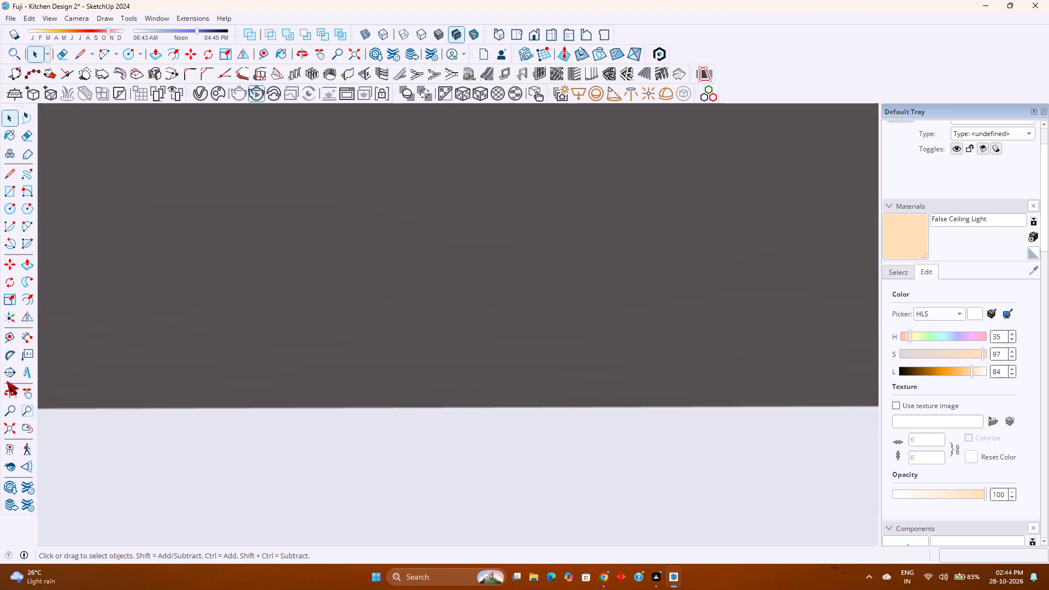
click(5, 435)
middle_drag(343, 387, 45, 408)
middle_click(44, 408)
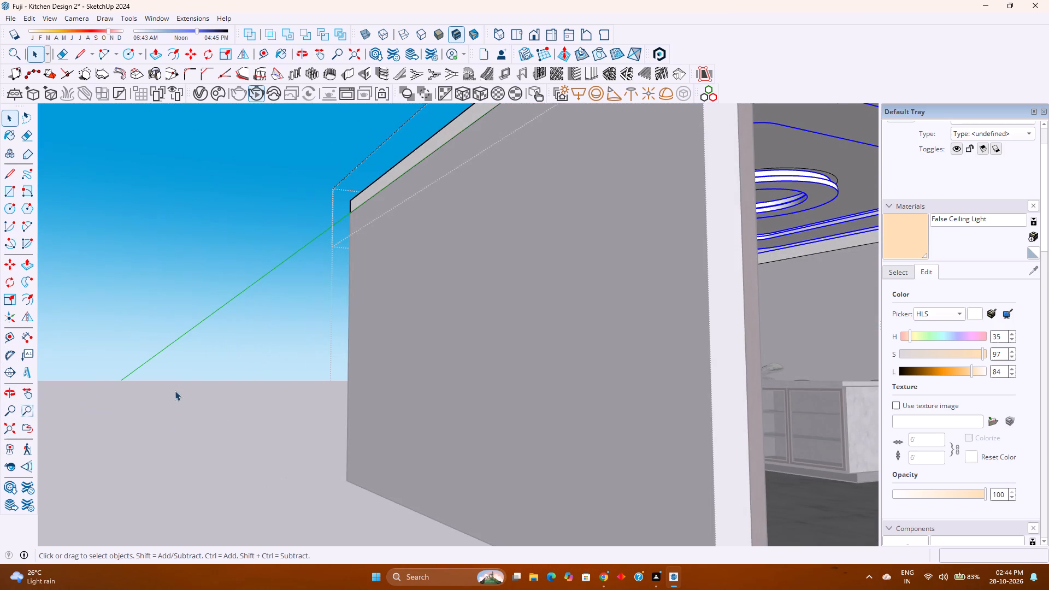
shift+middle_drag(436, 402, 120, 418)
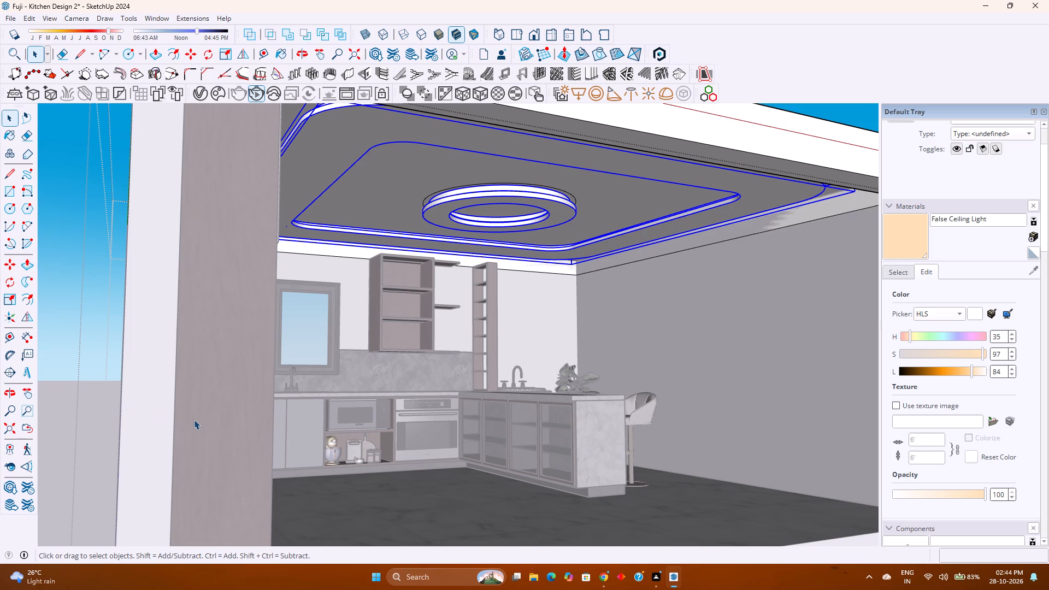
Scale the selected false ceiling along the blue axis from its underside, ending at the tall cabinet's top corner.
key(d)
key(s)
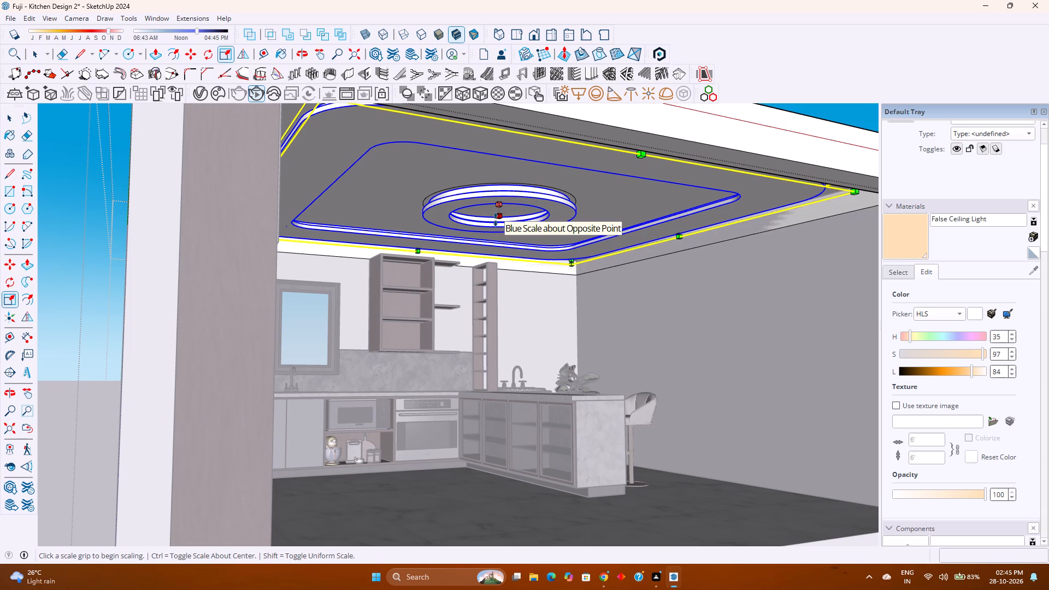
click(496, 220)
scroll(374, 265, up, 12)
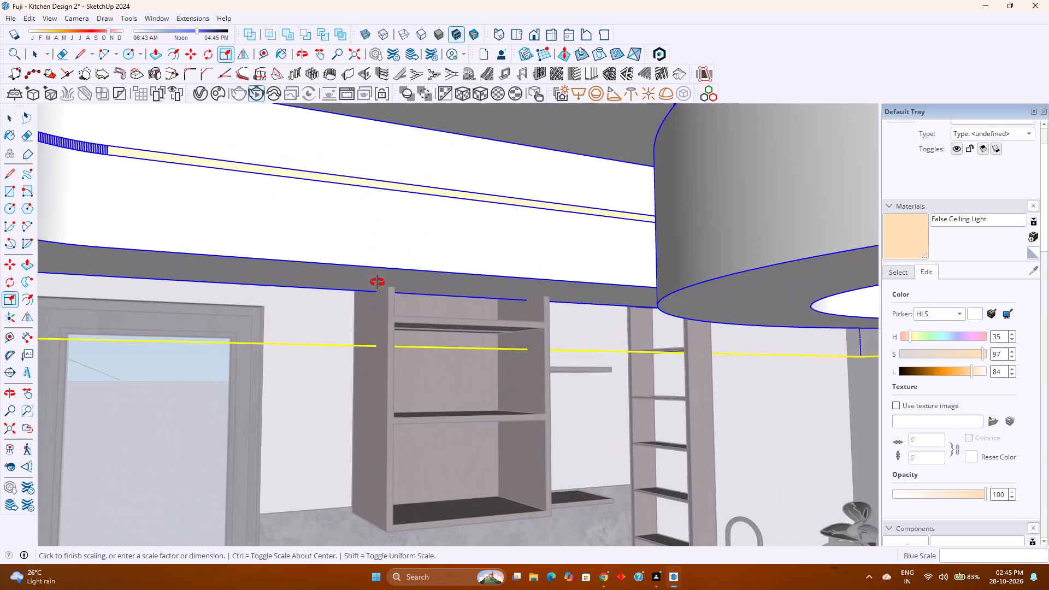
middle_drag(378, 282, 371, 275)
middle_click(371, 275)
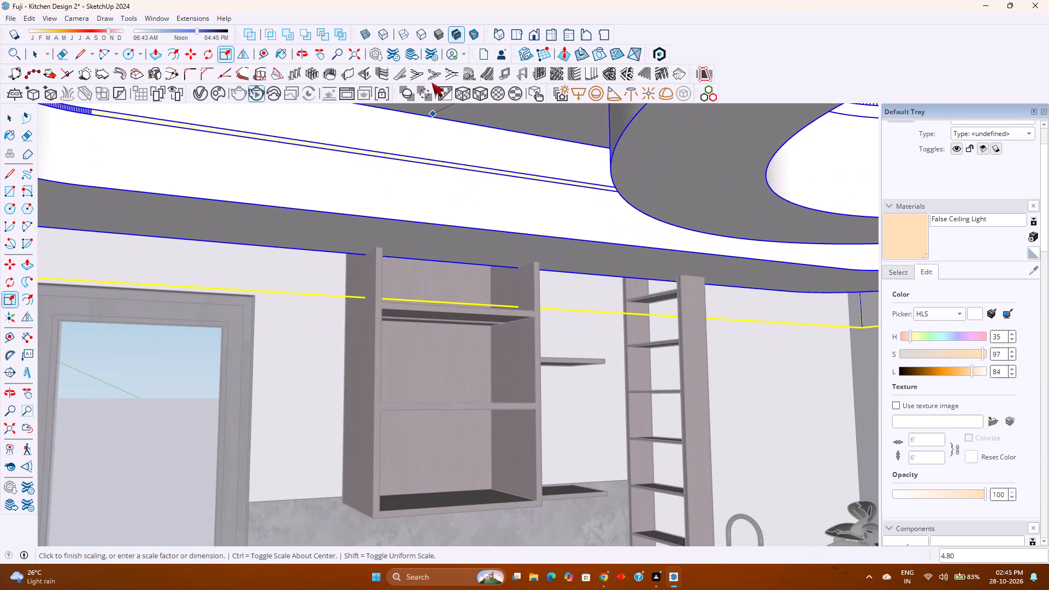
scroll(398, 176, down, 15)
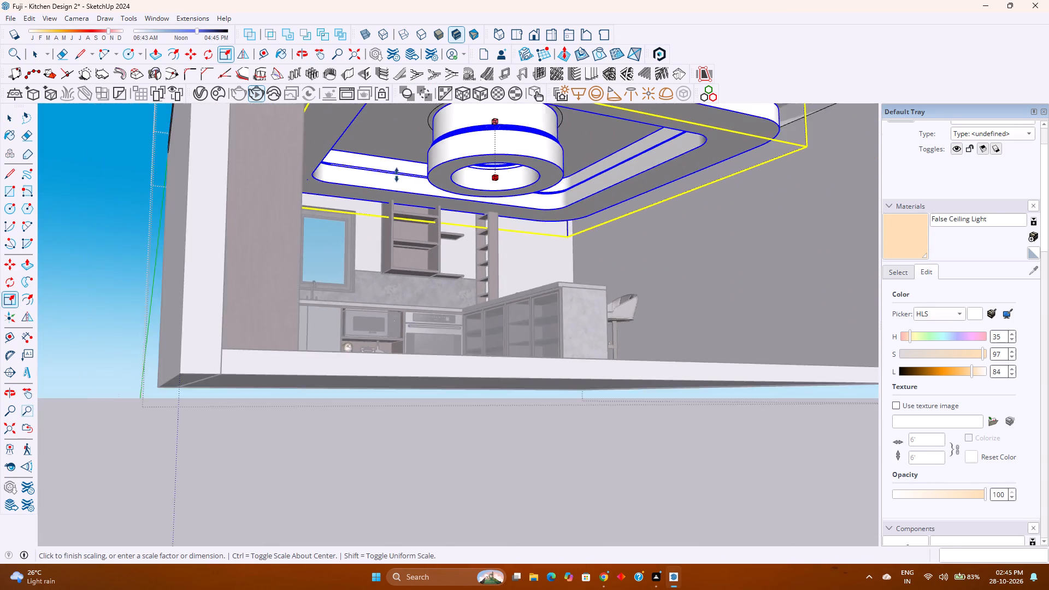
middle_drag(397, 175, 258, 253)
middle_click(258, 253)
middle_click(258, 253)
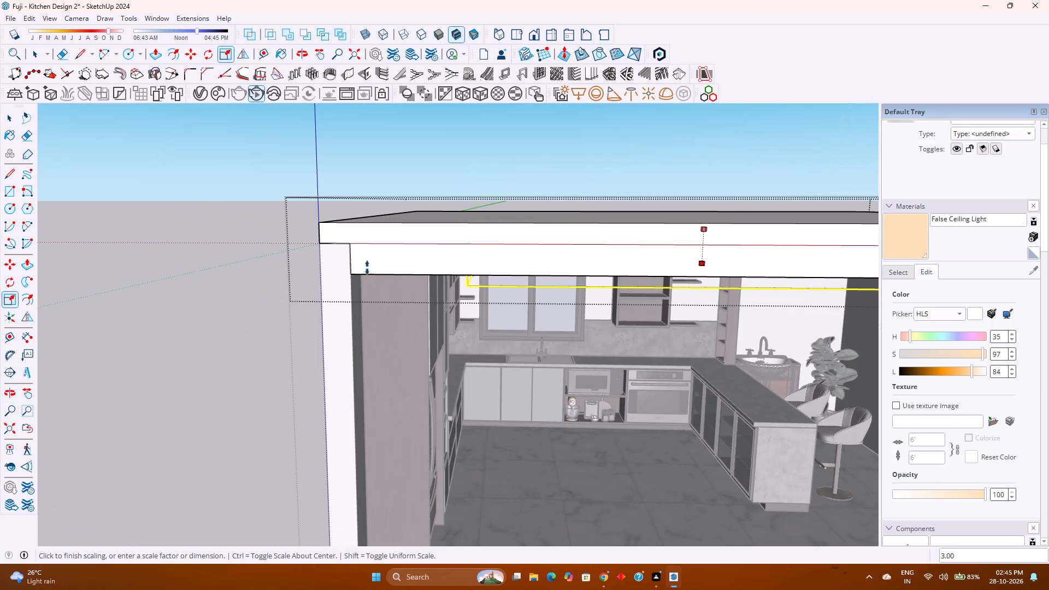
scroll(360, 274, up, 3)
middle_drag(360, 274, 291, 191)
middle_click(288, 189)
middle_click(285, 186)
middle_click(275, 178)
middle_click(275, 177)
middle_click(275, 177)
shift+middle_drag(632, 430, 622, 425)
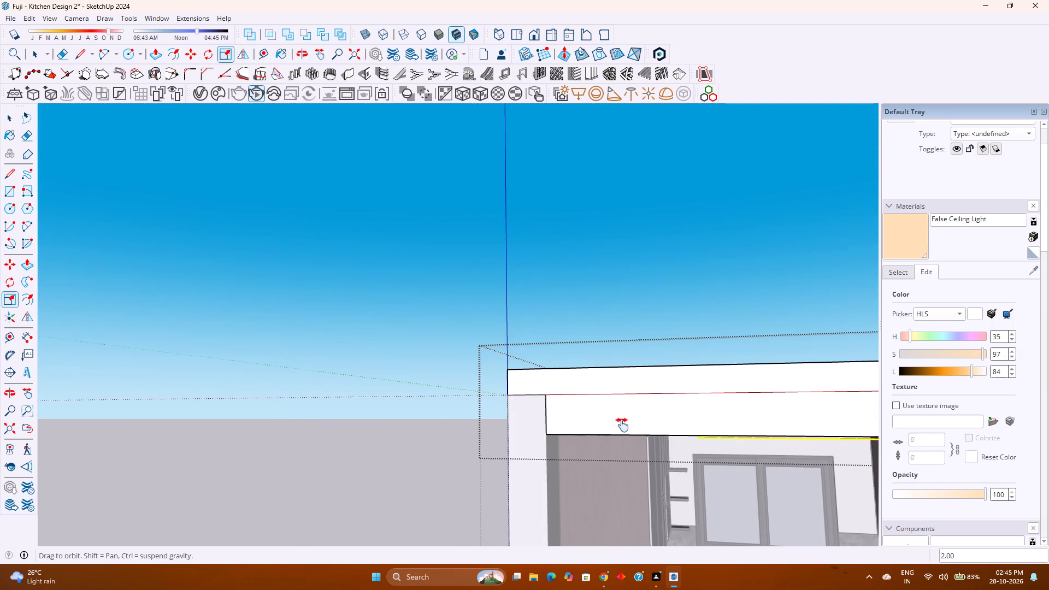
shift+middle_drag(622, 425, 415, 312)
shift+middle_click(415, 312)
shift+middle_click(411, 312)
scroll(422, 328, up, 5)
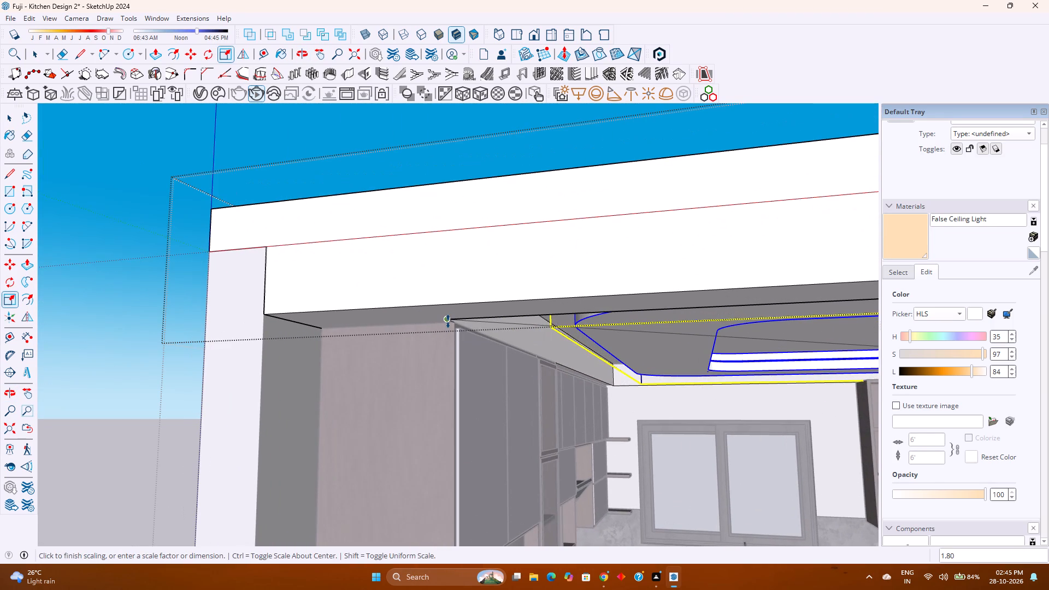
scroll(450, 323, up, 12)
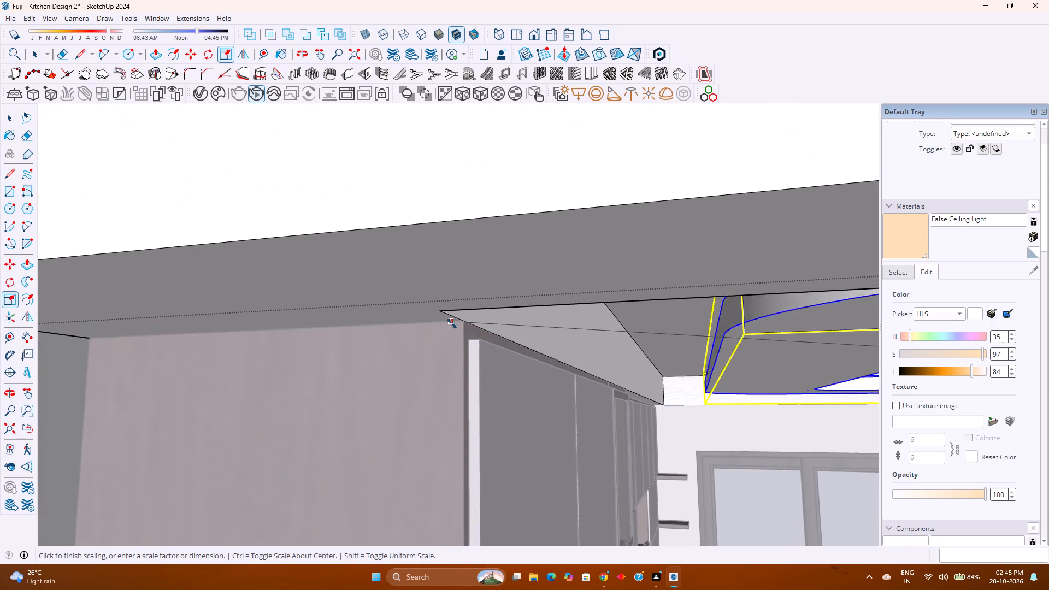
scroll(452, 323, up, 3)
click(469, 320)
Examine the rescaled ceiling's lower edge where it meets the walls, the tall cabinet and the open shelving.
scroll(503, 345, down, 11)
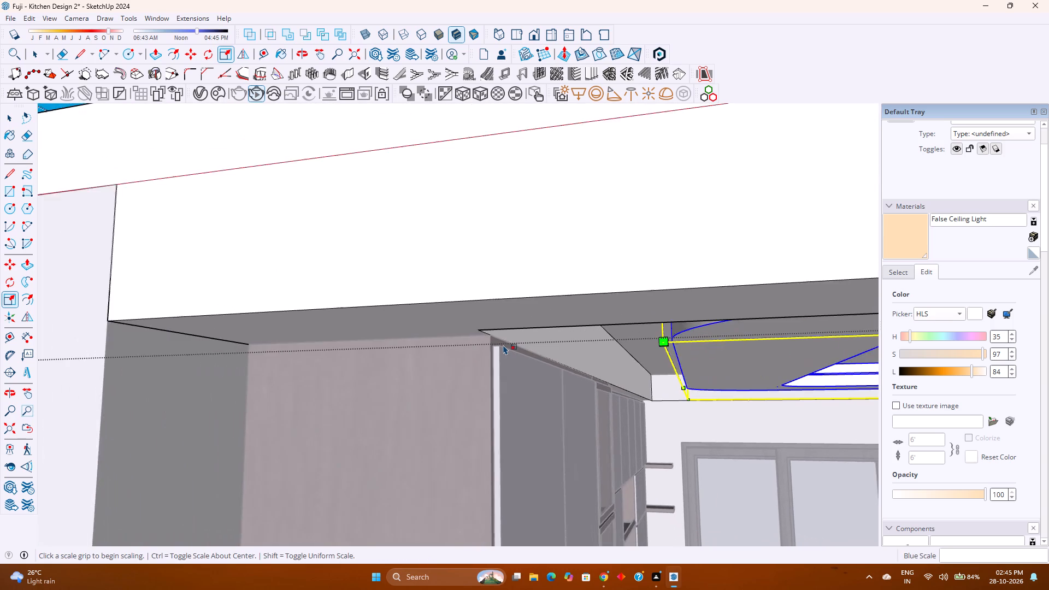
scroll(503, 345, down, 6)
scroll(503, 345, down, 15)
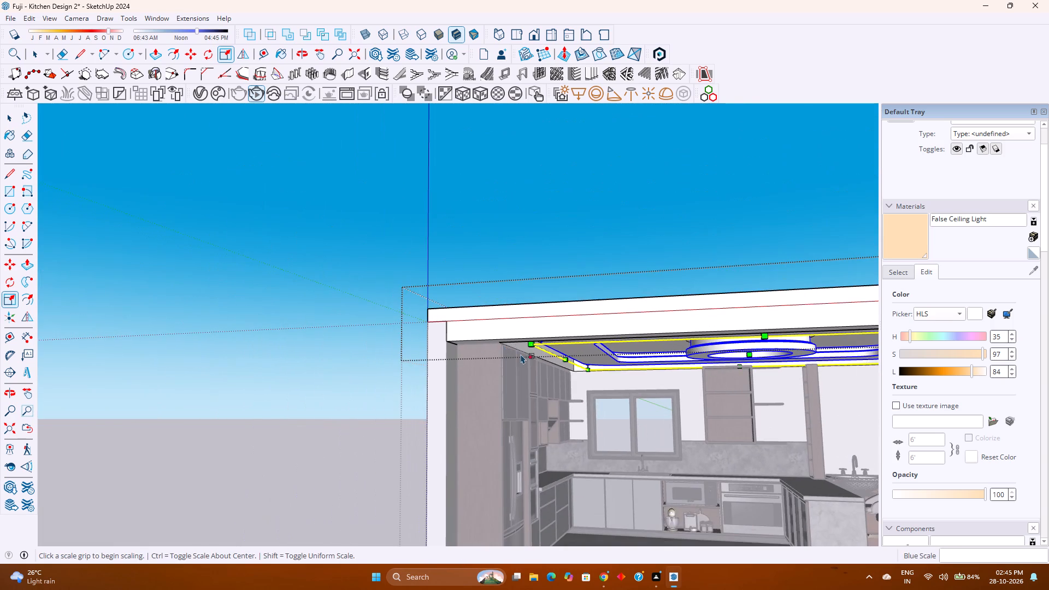
middle_drag(627, 388, 638, 307)
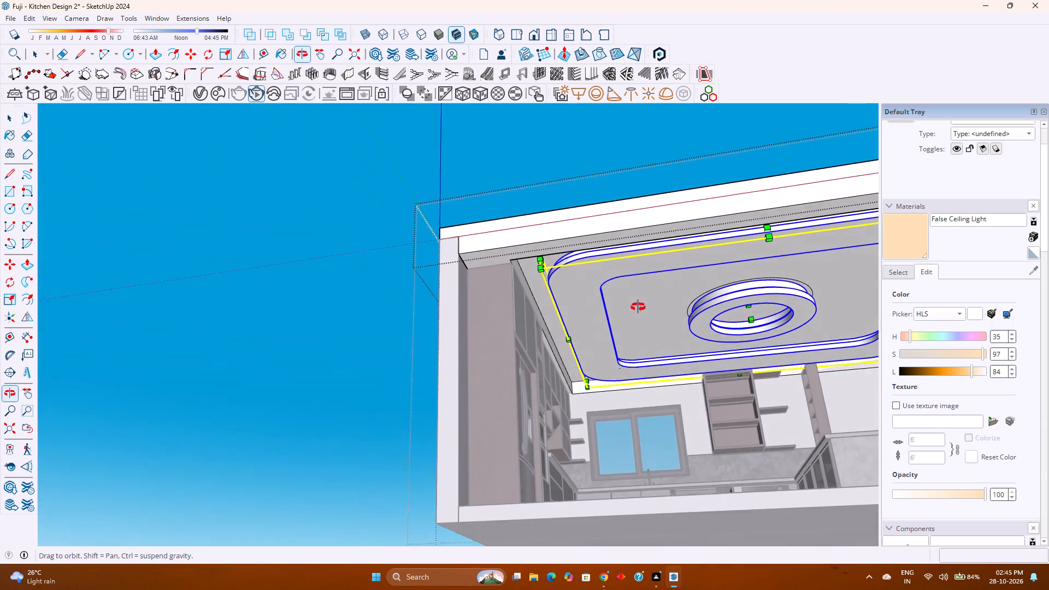
middle_drag(638, 307, 762, 350)
scroll(644, 406, up, 7)
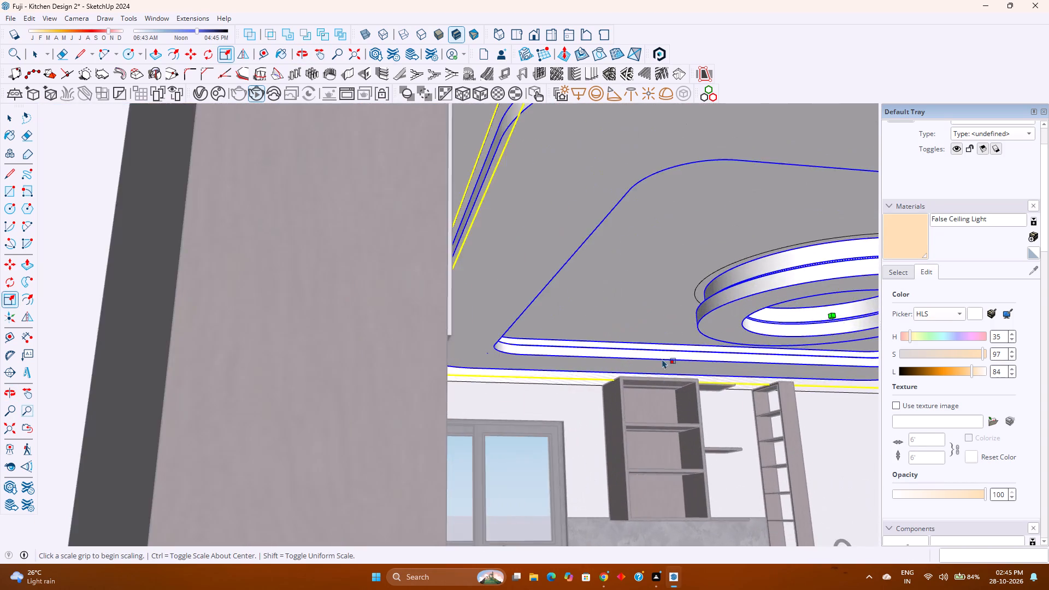
scroll(662, 359, up, 10)
middle_drag(562, 392, 791, 390)
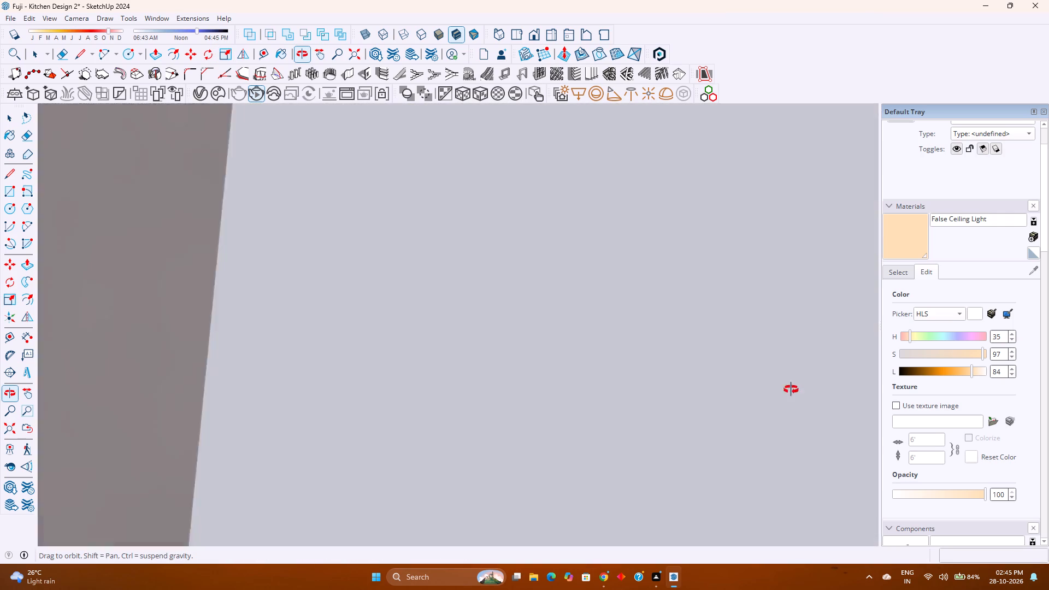
middle_drag(791, 390, 712, 391)
middle_click(712, 391)
middle_click(712, 391)
scroll(700, 400, up, 1)
scroll(373, 312, up, 2)
middle_click(321, 322)
middle_click(322, 322)
middle_drag(333, 320, 380, 323)
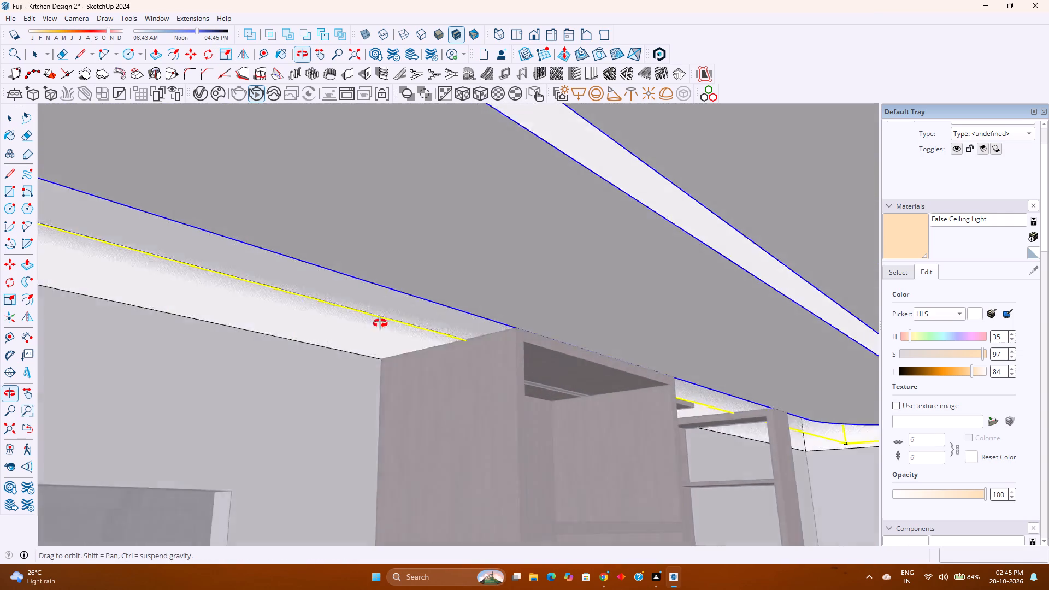
middle_drag(380, 323, 438, 356)
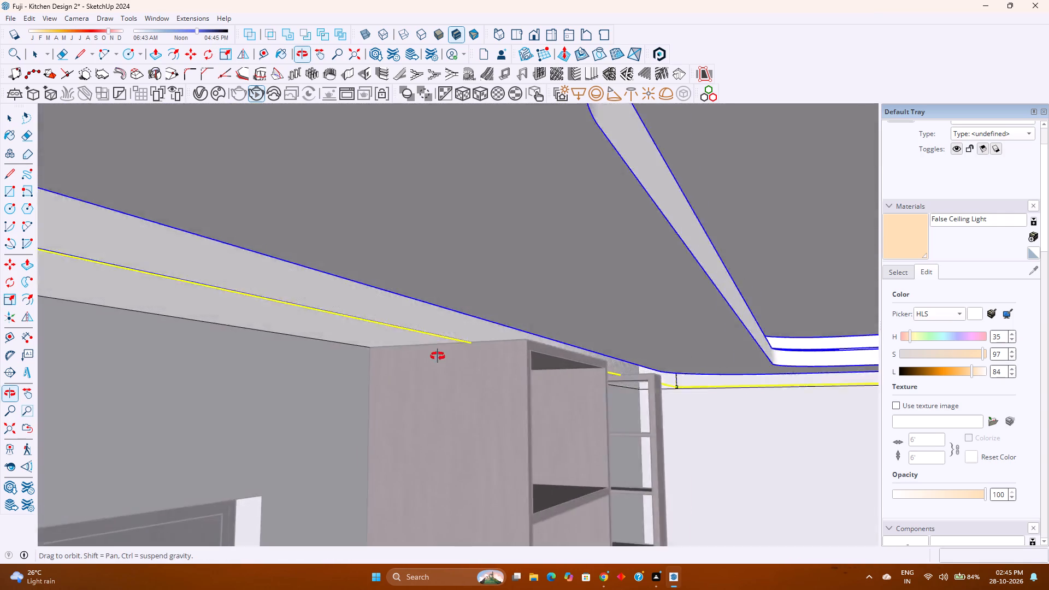
middle_drag(438, 356, 316, 349)
middle_click(316, 349)
scroll(316, 349, down, 14)
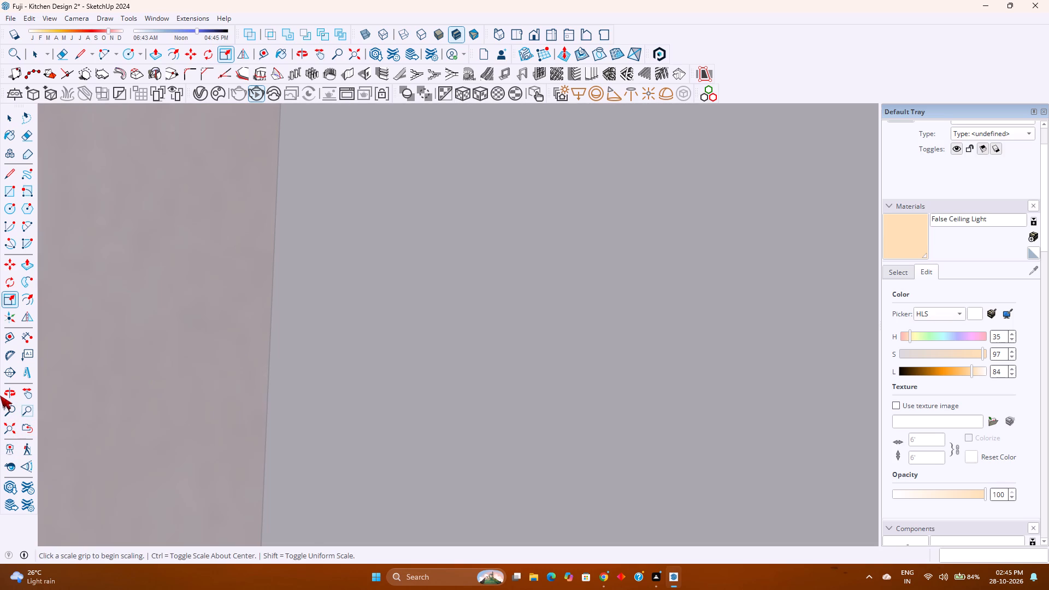
Open the false ceiling group, select its circular ring, and scale it freehand along the blue axis from its underside to reduce its height.
click(16, 428)
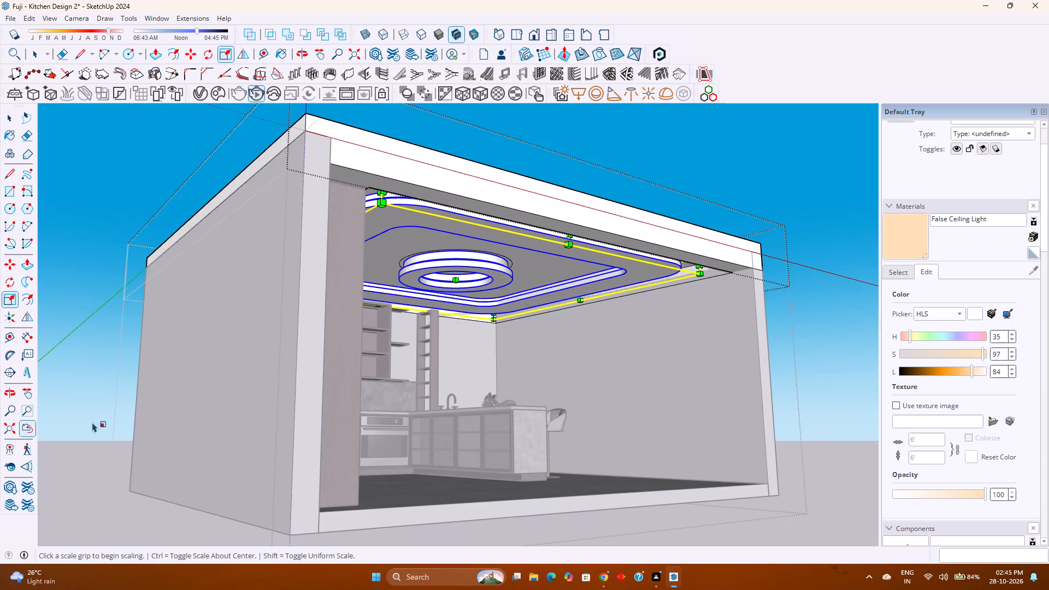
middle_drag(438, 365, 223, 371)
middle_click(223, 371)
middle_click(223, 371)
scroll(701, 252, up, 3)
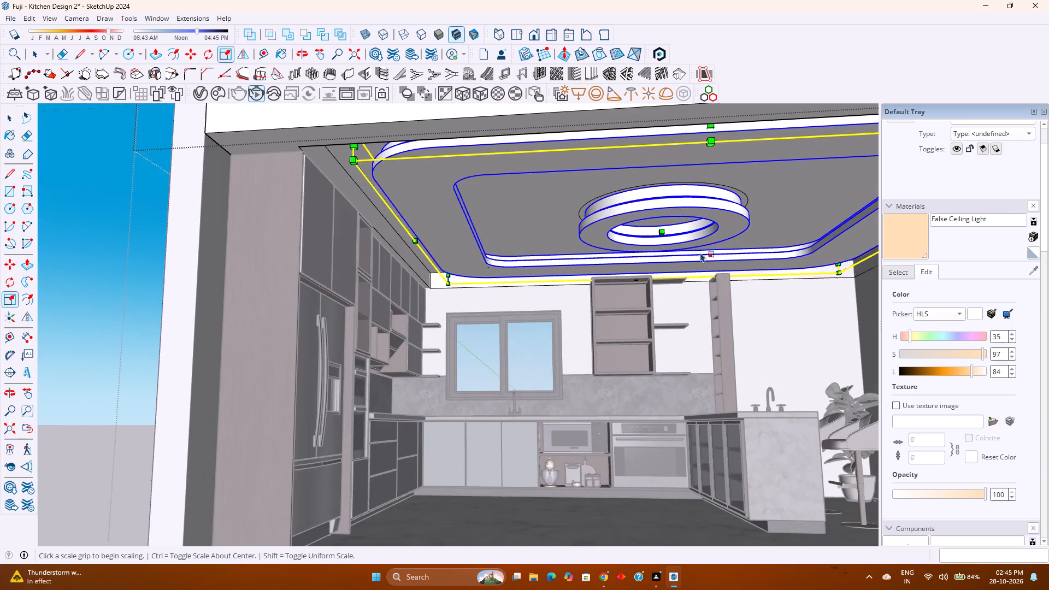
middle_drag(682, 249, 614, 238)
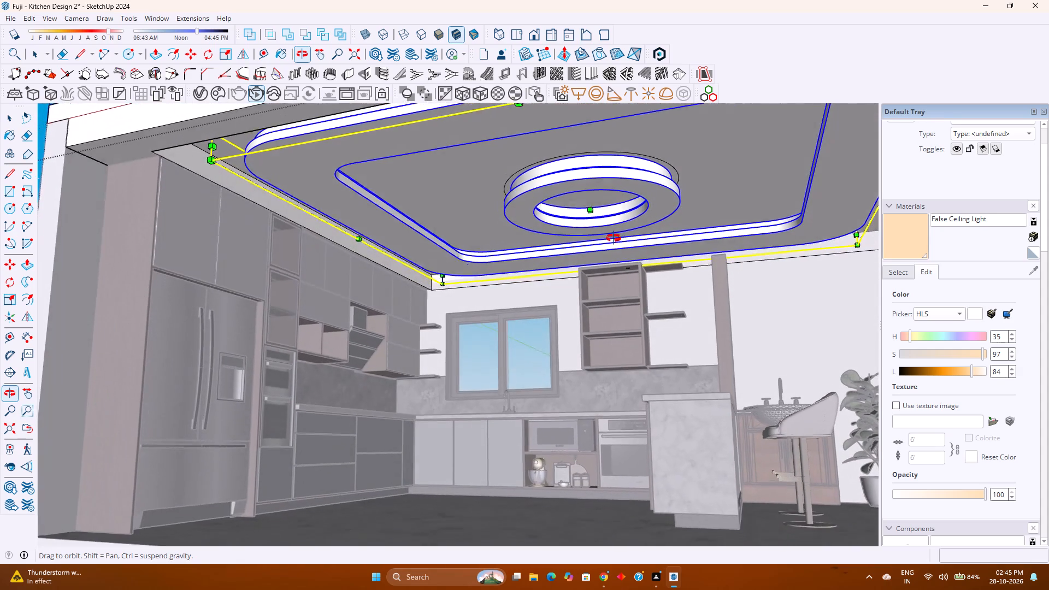
middle_drag(614, 238, 616, 235)
middle_click(616, 235)
key(space)
scroll(610, 226, up, 3)
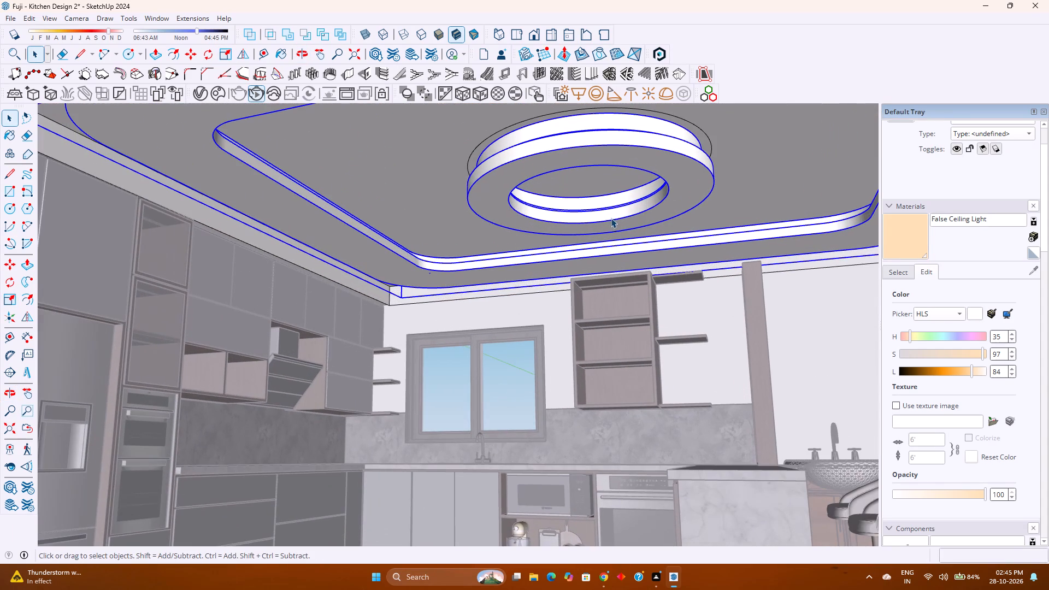
double_click(598, 229)
click(599, 227)
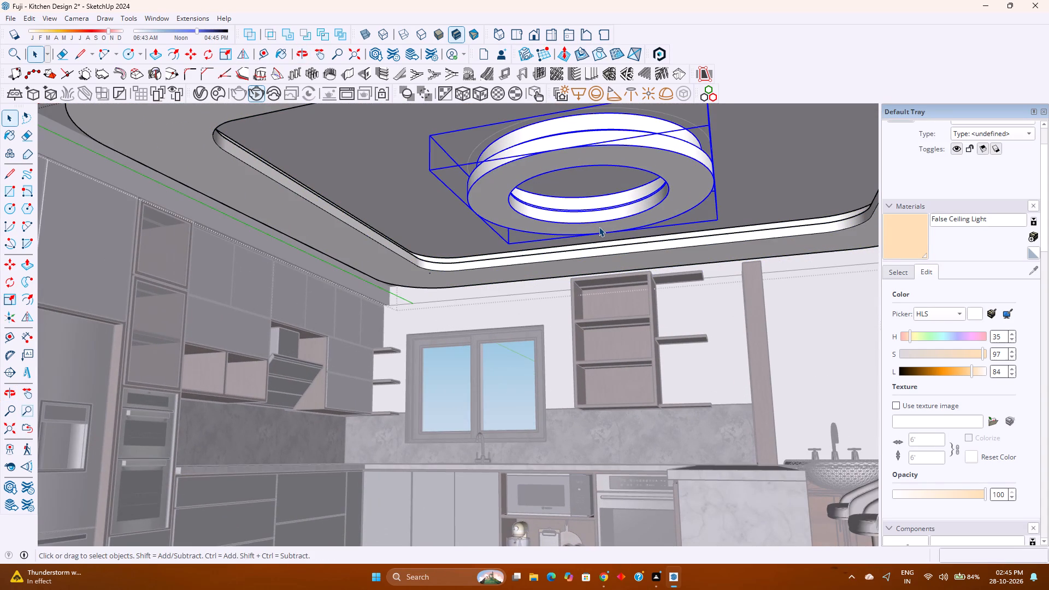
key(s)
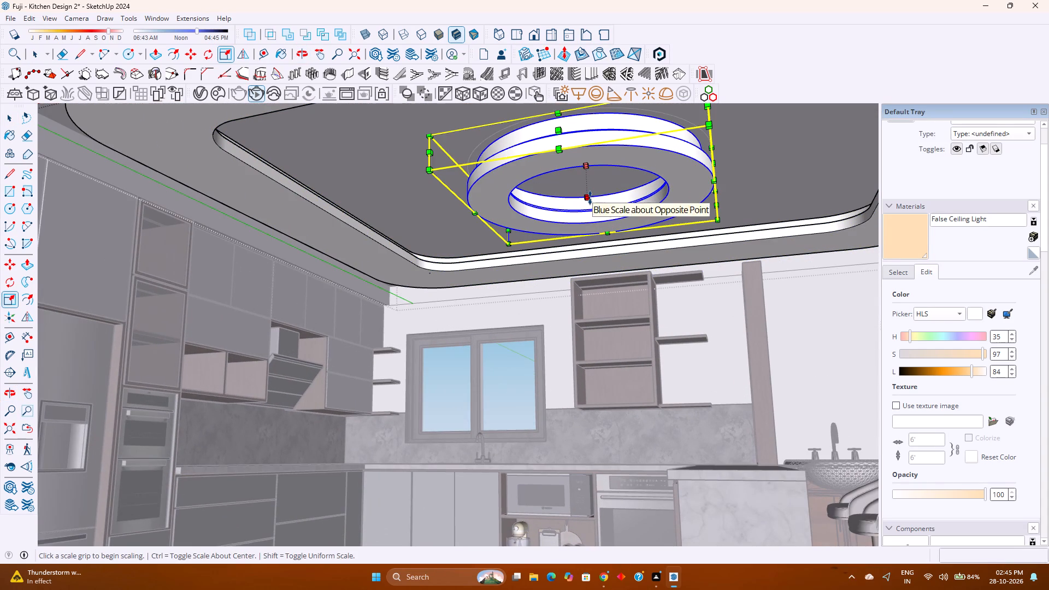
click(590, 198)
scroll(576, 173, up, 2)
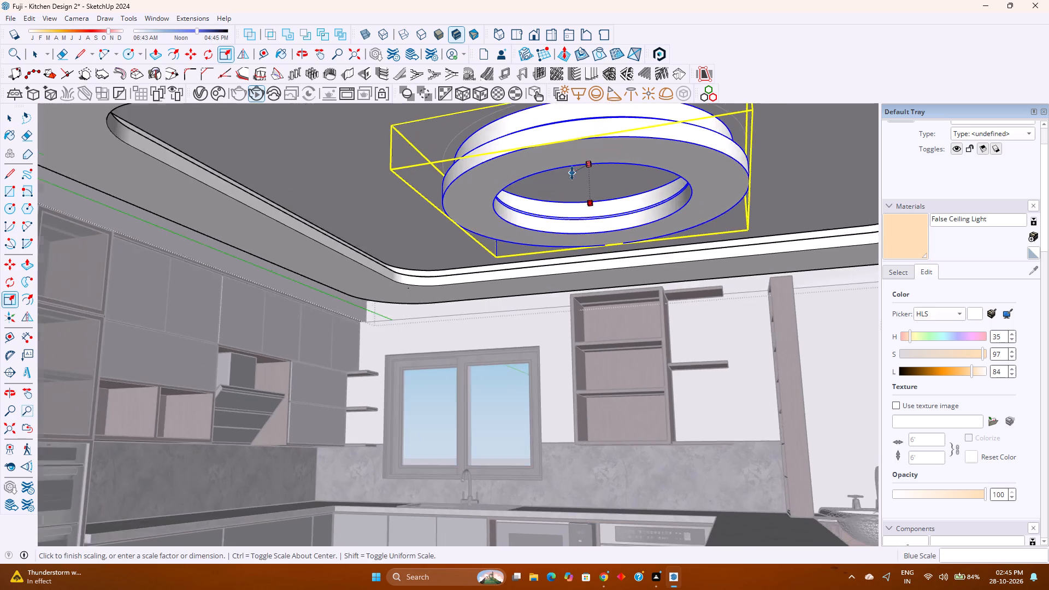
middle_drag(572, 173, 664, 199)
middle_click(664, 199)
middle_click(664, 199)
middle_drag(653, 296, 659, 196)
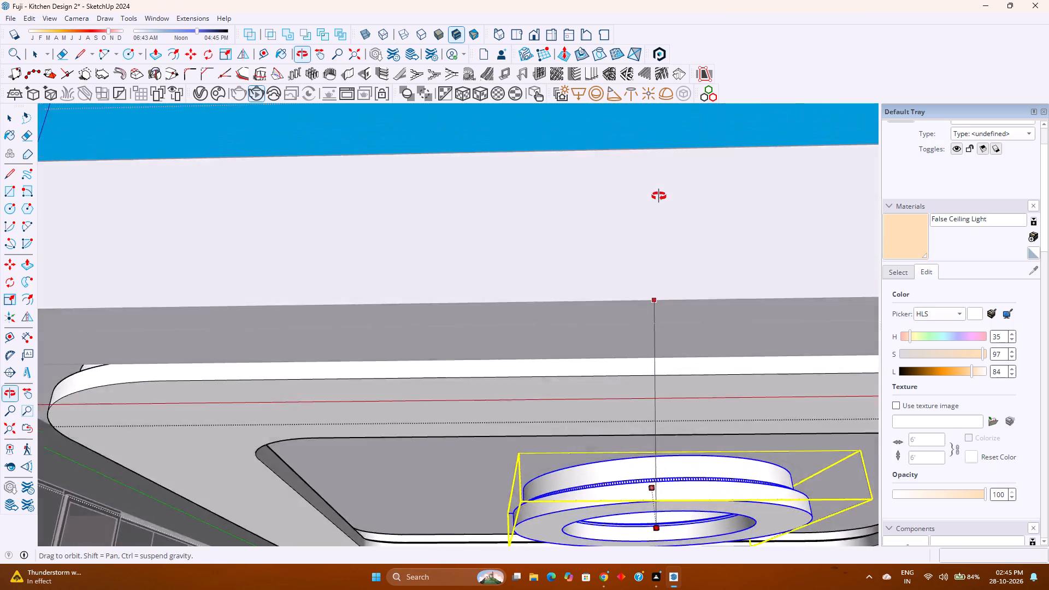
middle_click(659, 196)
middle_drag(659, 196, 659, 197)
middle_click(659, 196)
shift+middle_drag(556, 488, 573, 315)
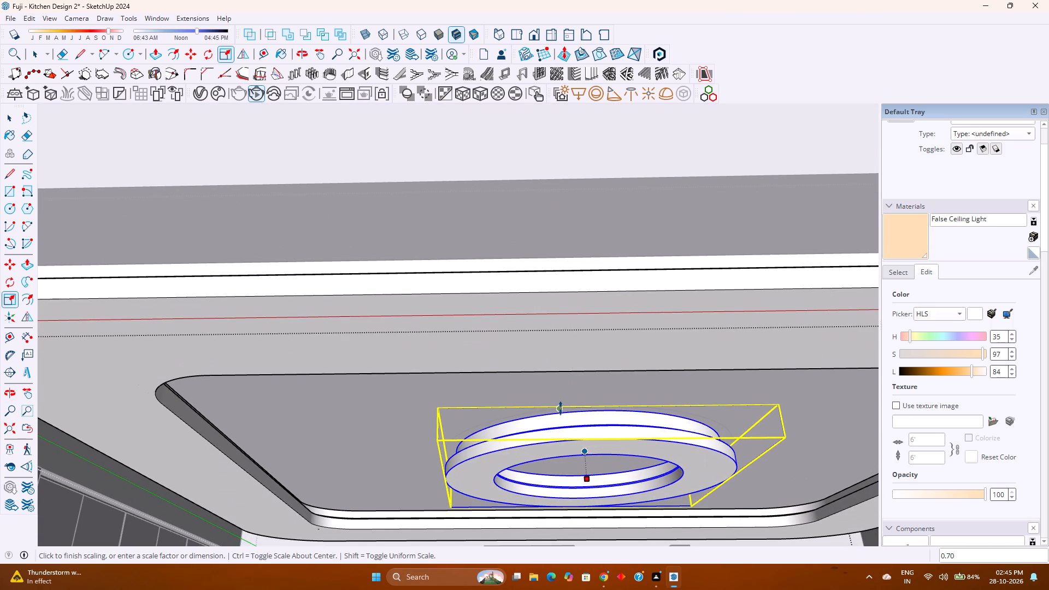
click(564, 391)
Scale the circular ring along the blue axis from its underside by a factor of 0.75.
scroll(545, 423, up, 3)
middle_drag(545, 423, 635, 422)
middle_click(635, 422)
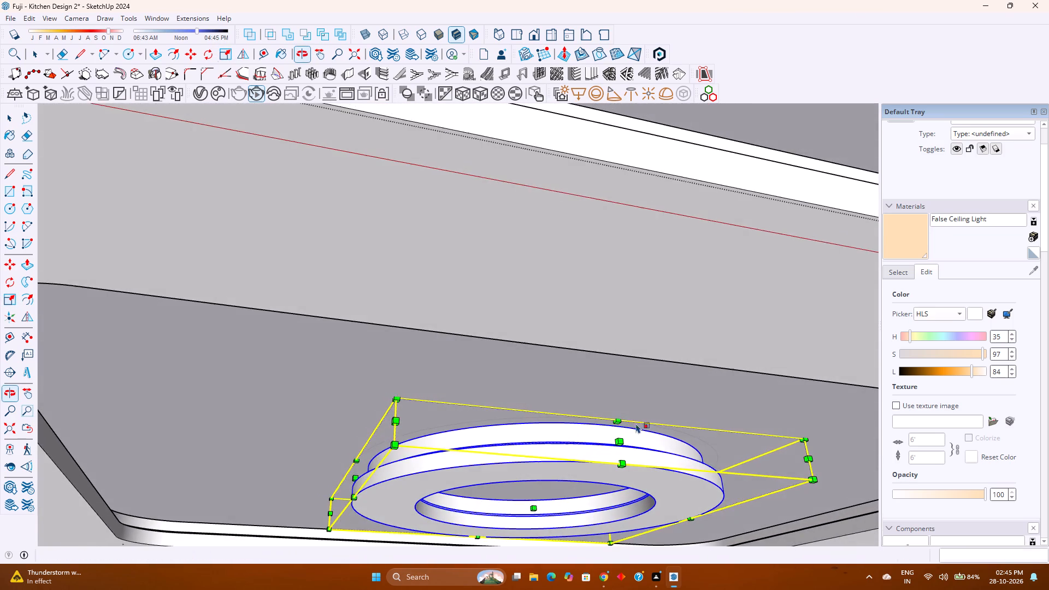
shift+middle_drag(536, 456, 543, 373)
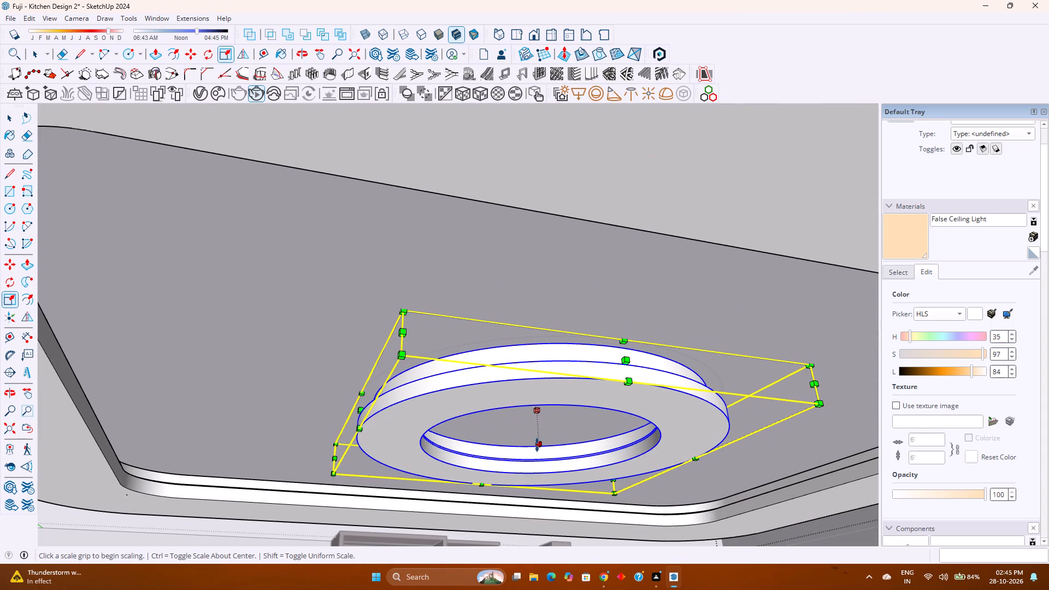
click(537, 445)
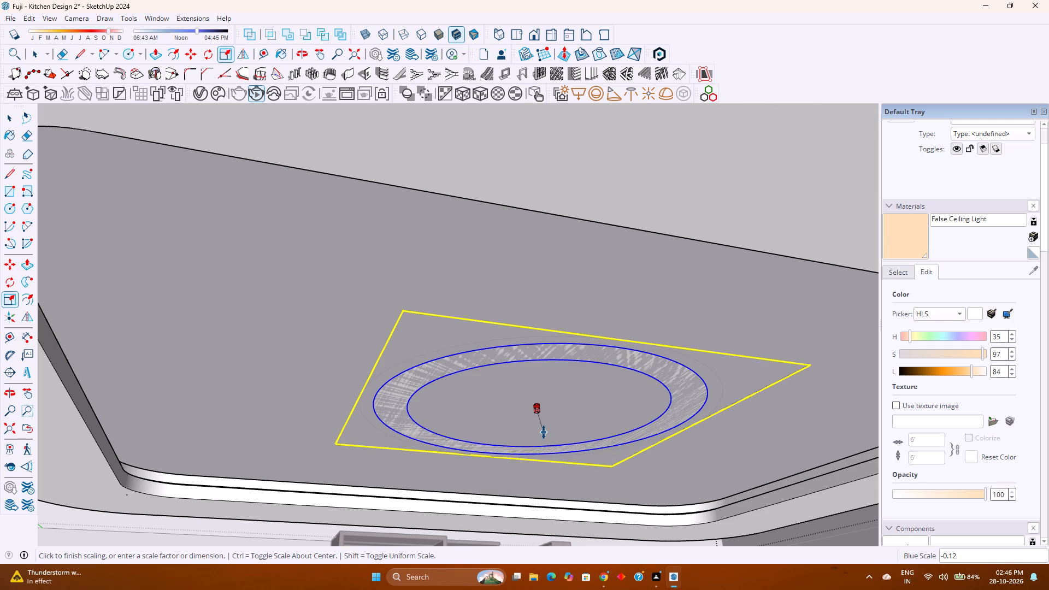
text(0.)
text(75)
key(Return)
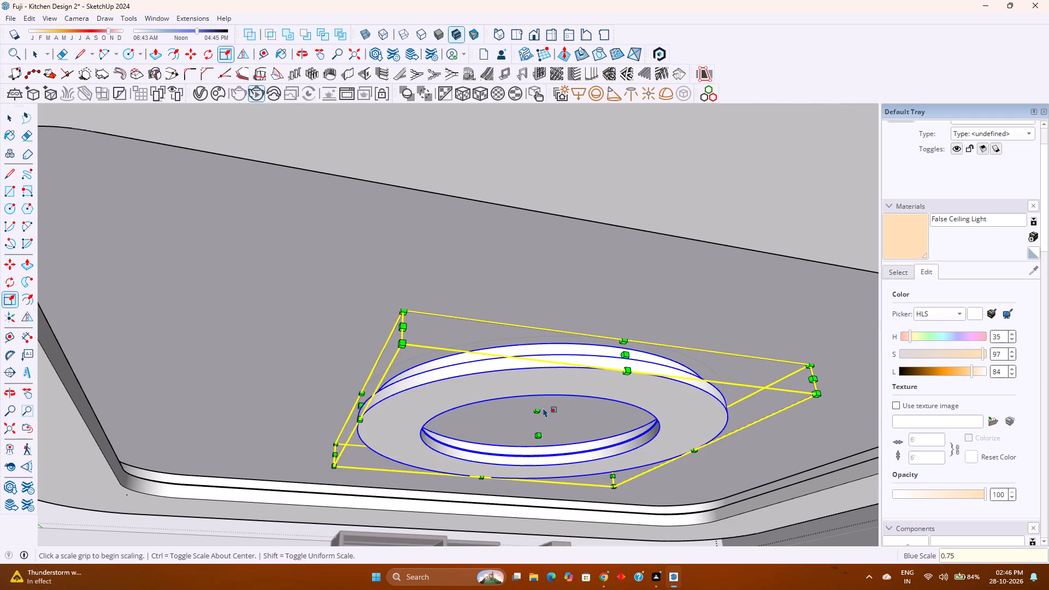
Examine the flattened ring against the surrounding ceiling from below and from the room's open side, and close the ceiling group.
scroll(543, 407, down, 3)
middle_drag(547, 426, 494, 383)
scroll(494, 383, down, 7)
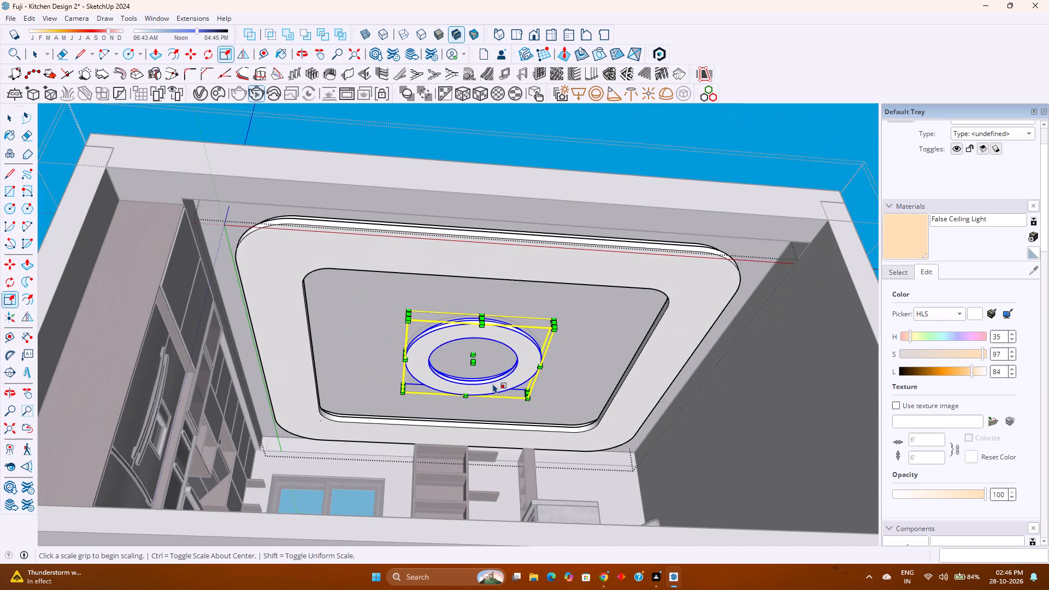
scroll(493, 383, down, 1)
middle_drag(493, 383, 479, 490)
middle_click(479, 490)
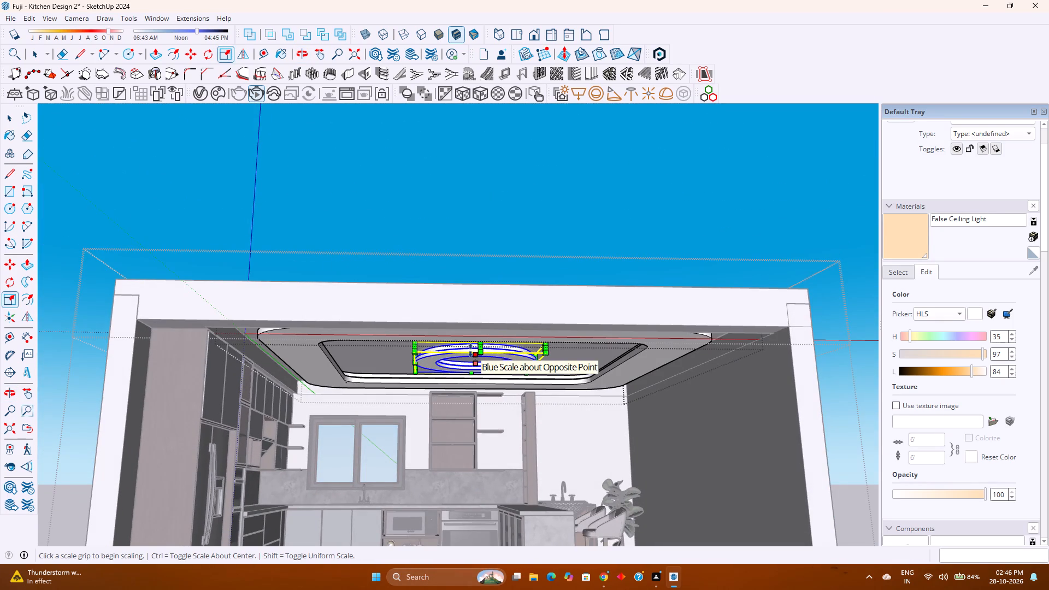
scroll(425, 371, up, 7)
middle_drag(429, 370, 387, 376)
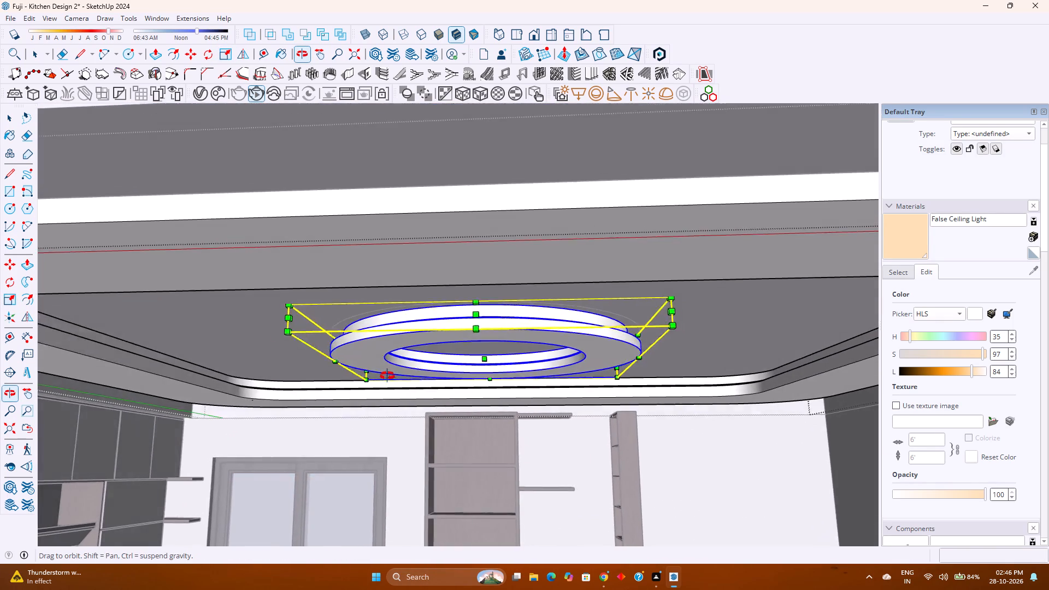
middle_drag(387, 376, 408, 364)
middle_click(408, 364)
scroll(408, 364, up, 1)
key(space)
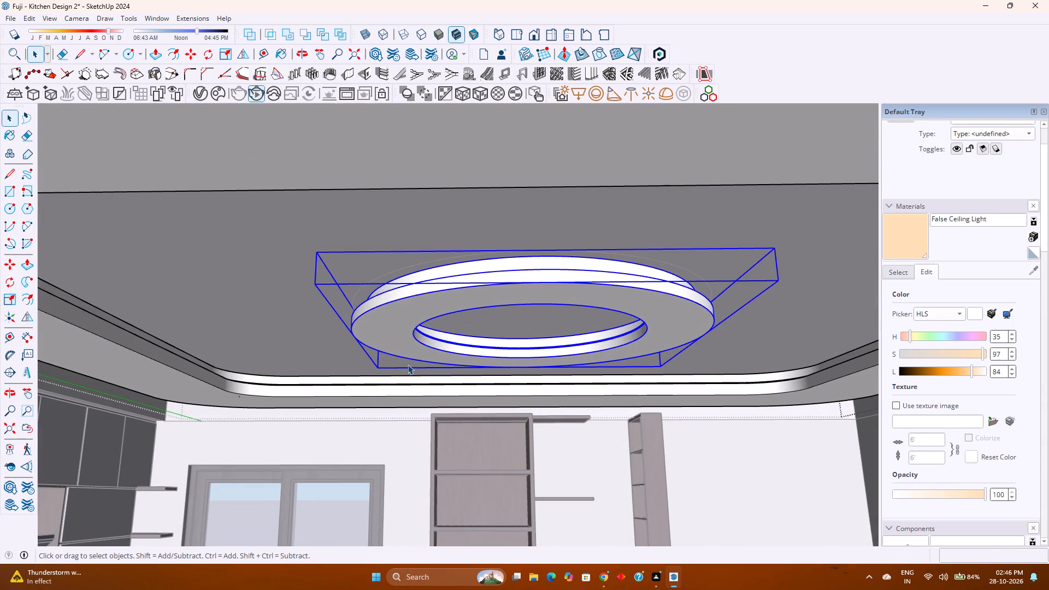
key(Escape)
Reopen the false ceiling group and scale its stepped frame along the blue axis from the underside, trying factors 1.50, 1.25 and 1.125.
scroll(408, 364, down, 4)
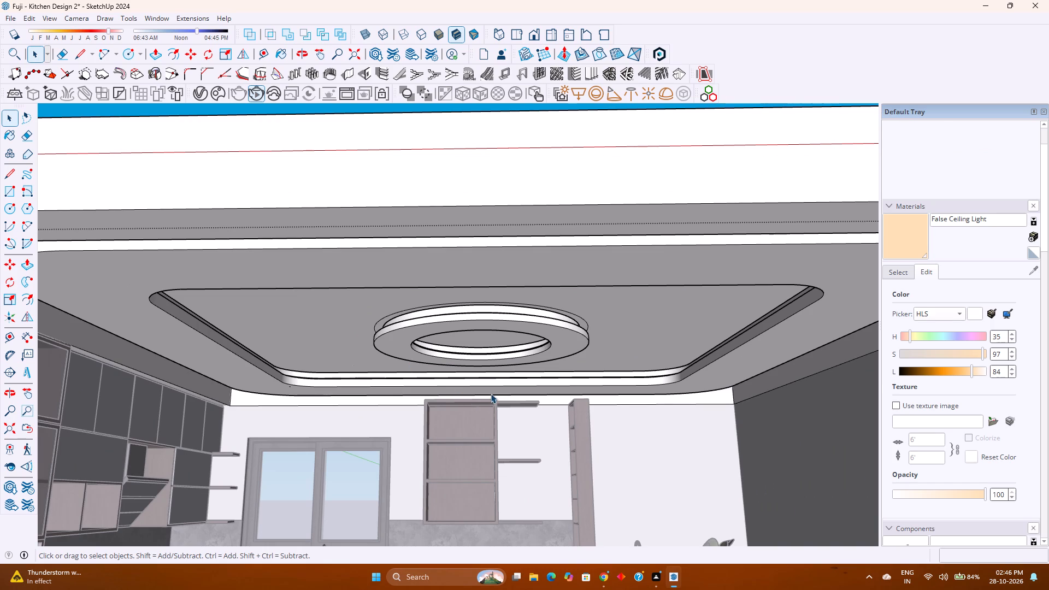
double_click(495, 386)
click(495, 386)
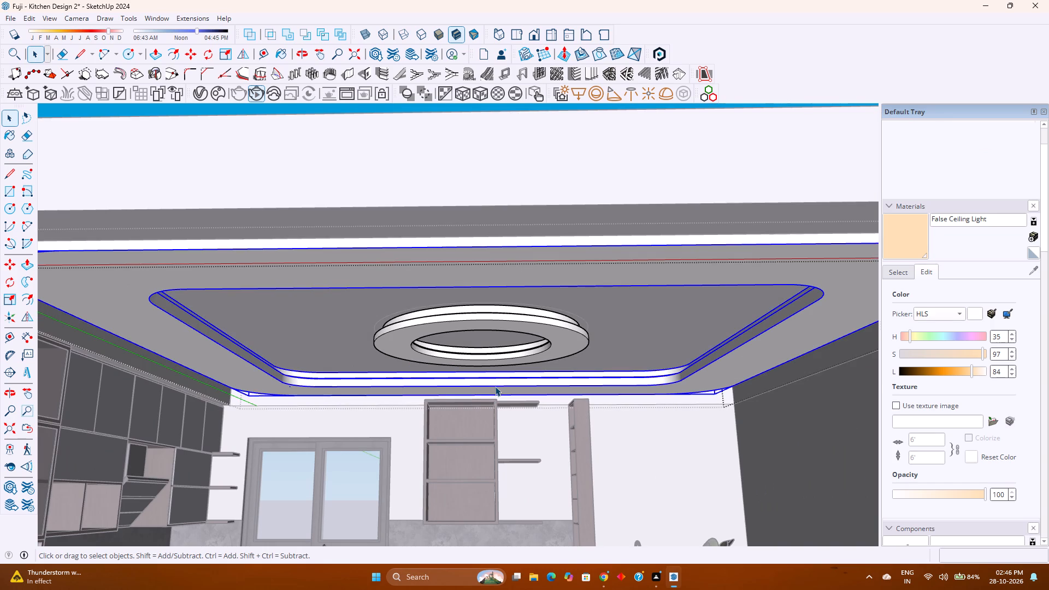
key(s)
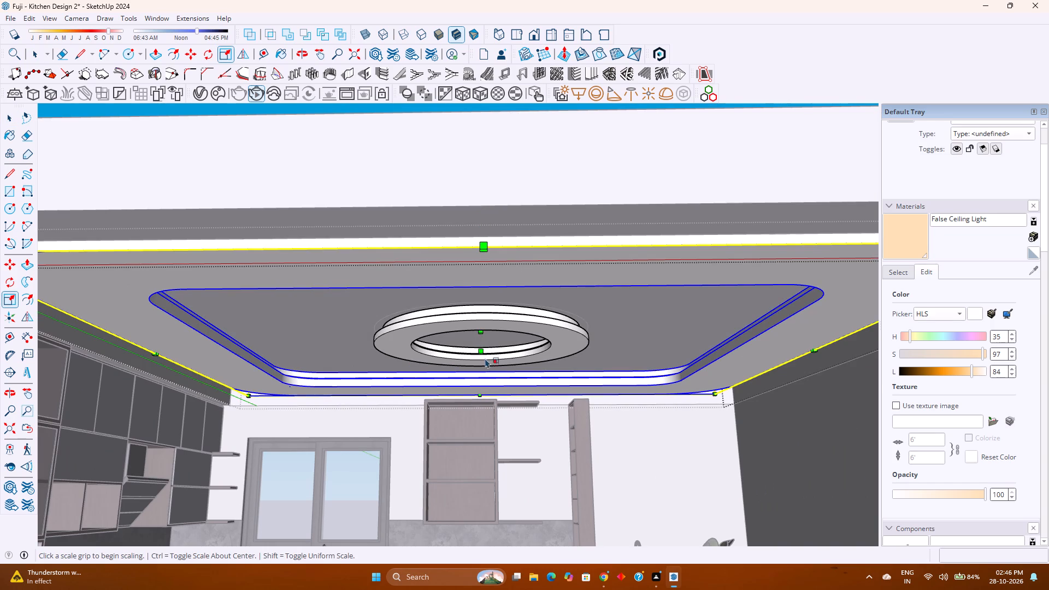
click(481, 355)
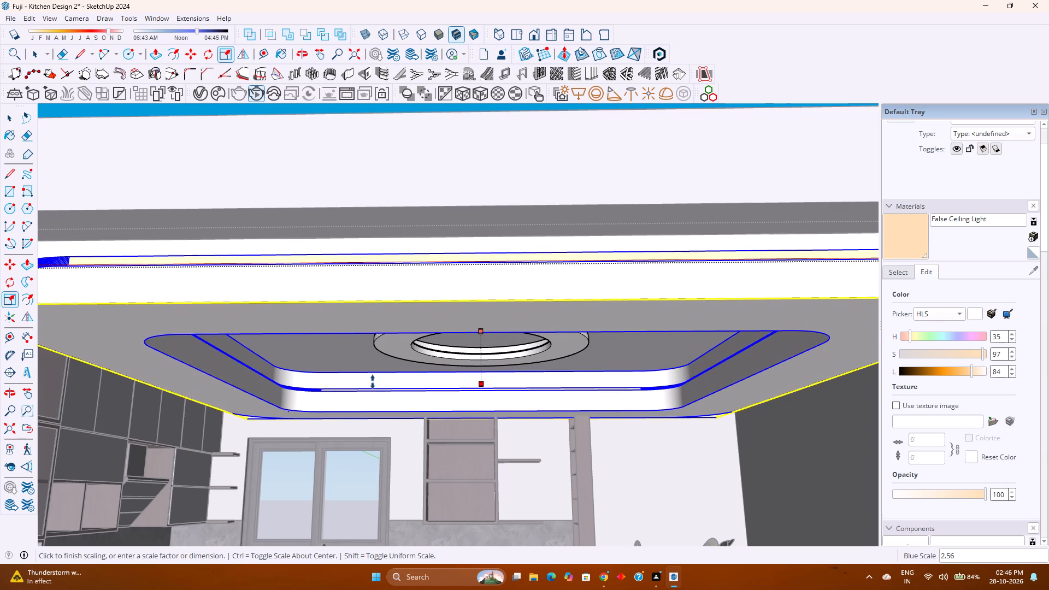
text(1.50)
key(Return)
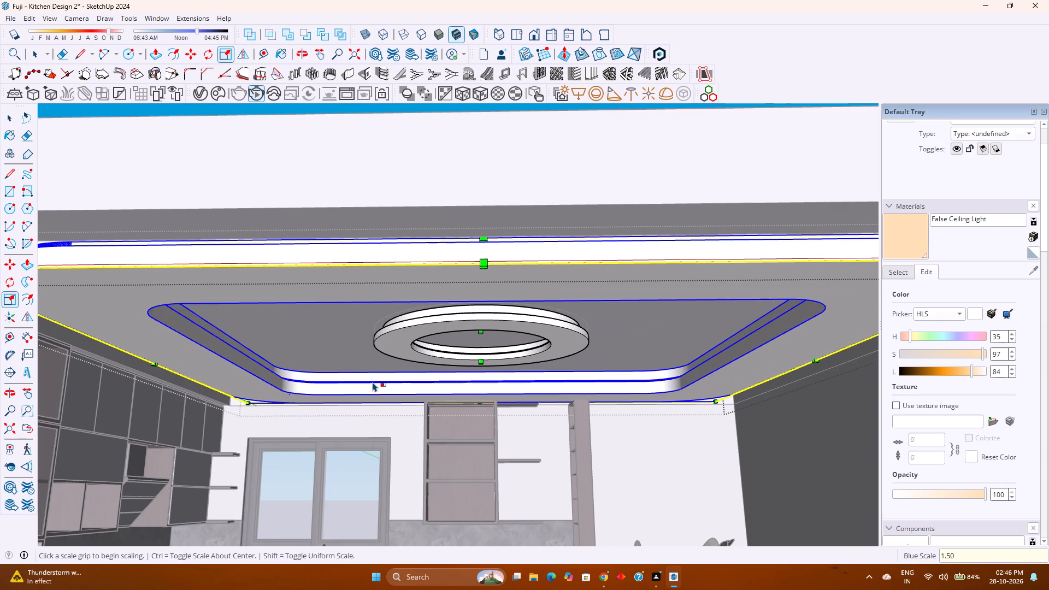
text(1.25)
key(Return)
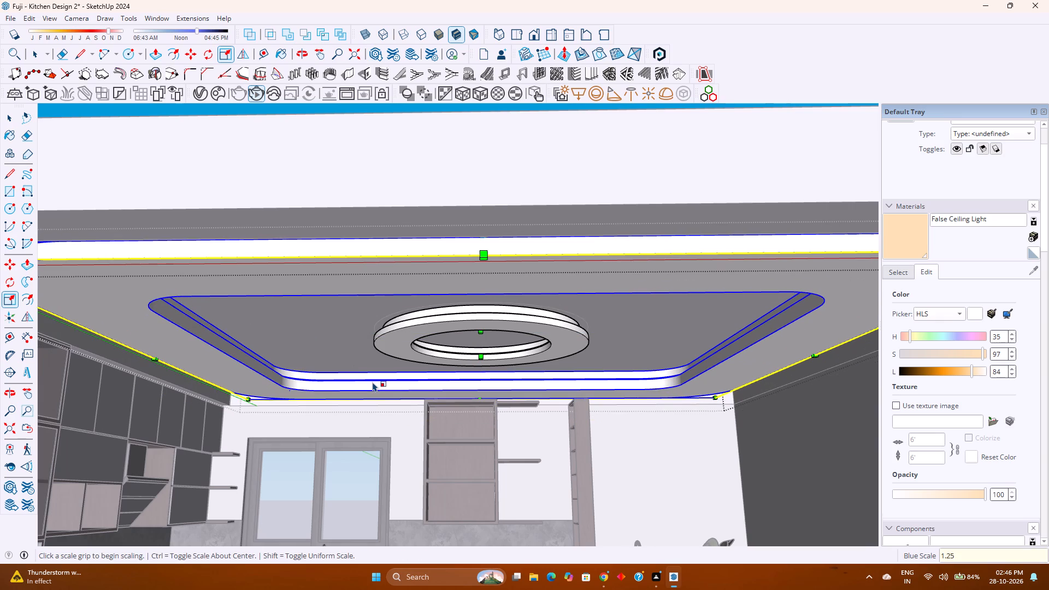
text(1.)
text(125)
key(Return)
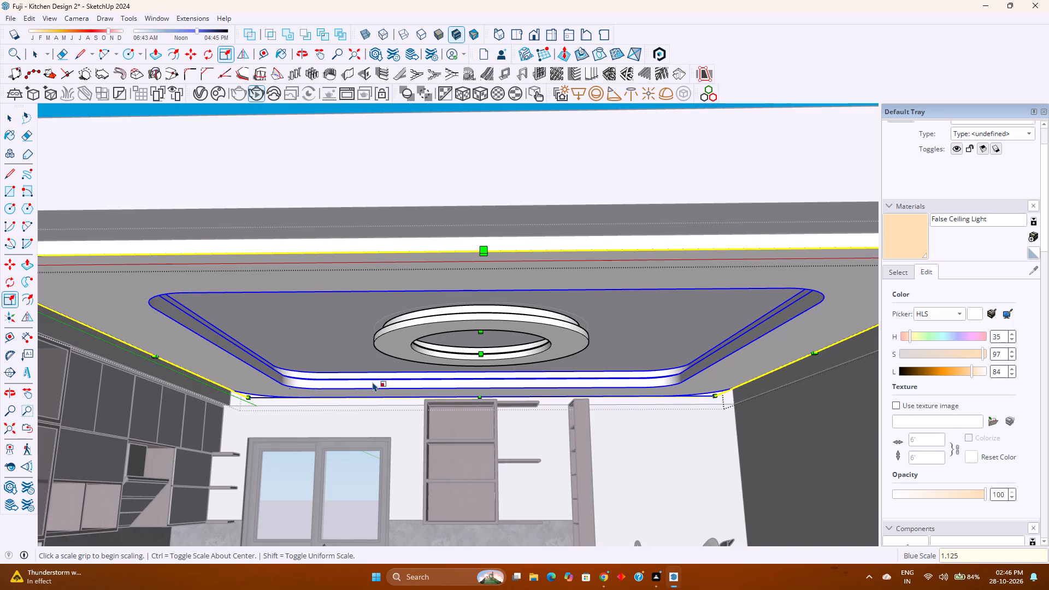
Set the stepped frame's blue-axis scale factor to 1.30 and leave the false ceiling group.
middle_click(354, 393)
middle_click(357, 399)
middle_drag(361, 408, 364, 426)
middle_click(364, 427)
middle_click(364, 430)
middle_click(366, 423)
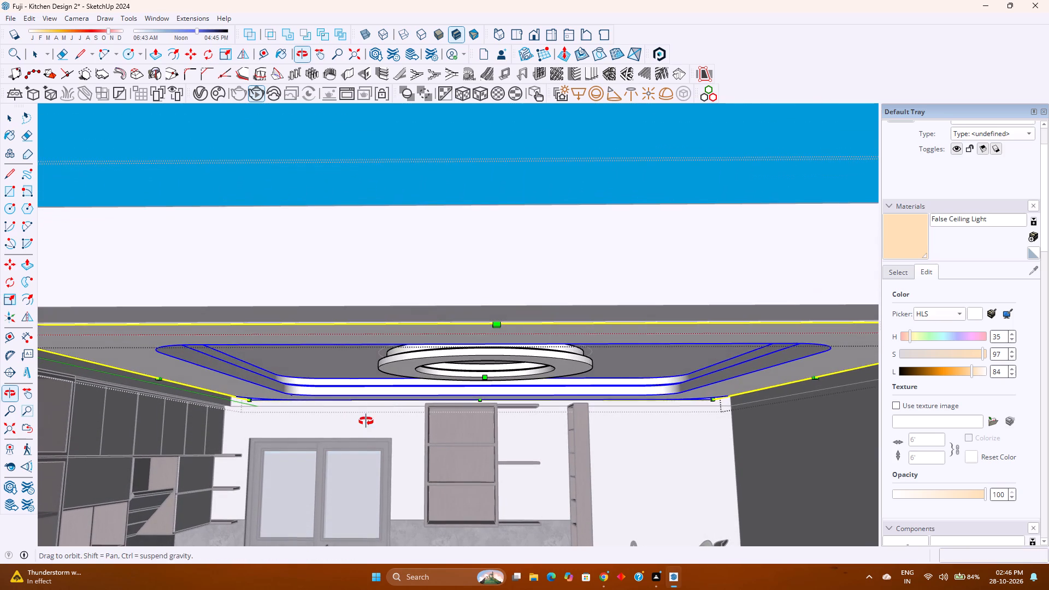
text(1.30)
key(Return)
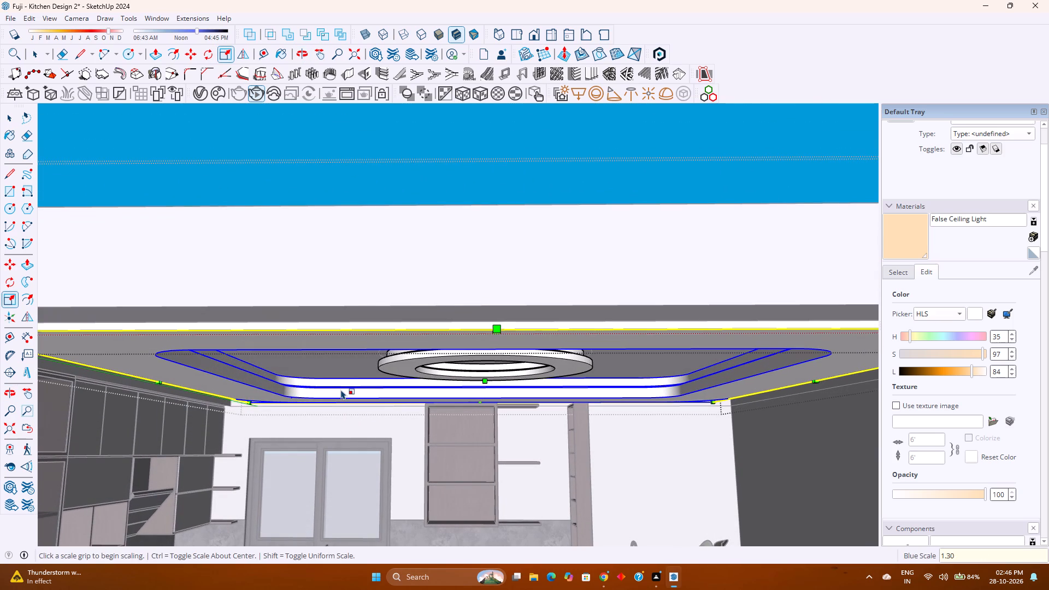
key(space)
scroll(341, 390, down, 5)
key(Escape)
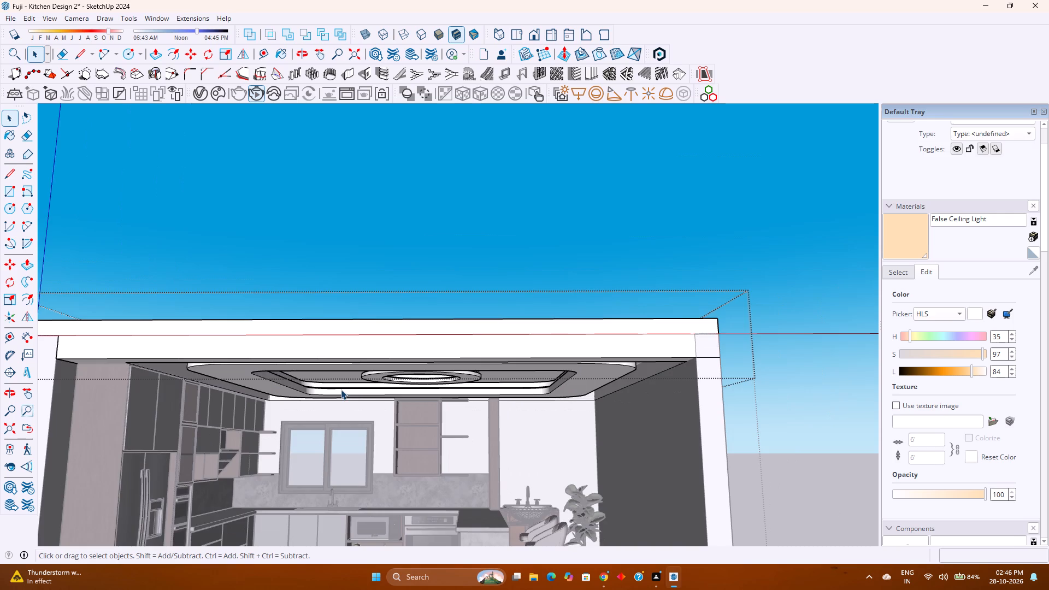
Close the remaining open group and examine the false ceiling's frame and ring from below and across the whole room.
scroll(341, 390, down, 2)
middle_drag(310, 406, 316, 334)
middle_click(316, 334)
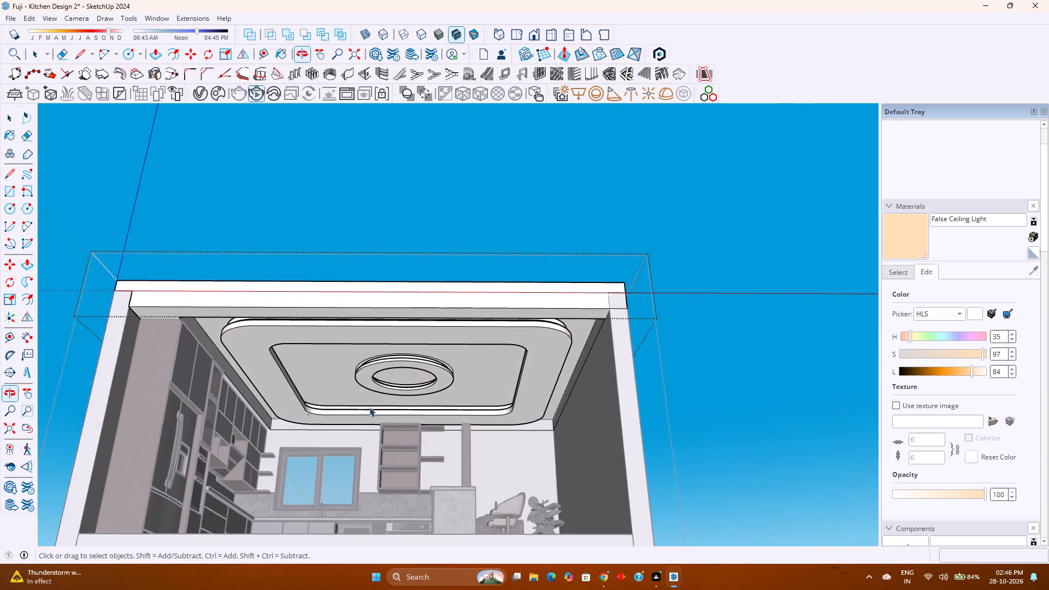
scroll(370, 407, up, 7)
scroll(384, 431, down, 5)
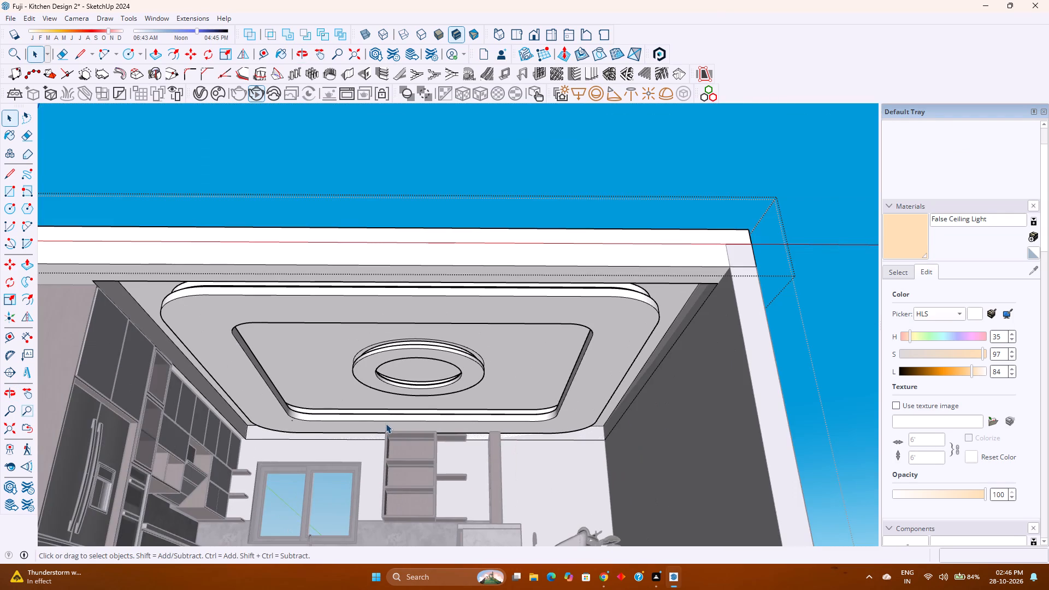
key(Escape)
scroll(386, 420, down, 2)
shift+middle_drag(386, 422, 396, 359)
shift+middle_click(396, 359)
middle_drag(396, 359, 384, 389)
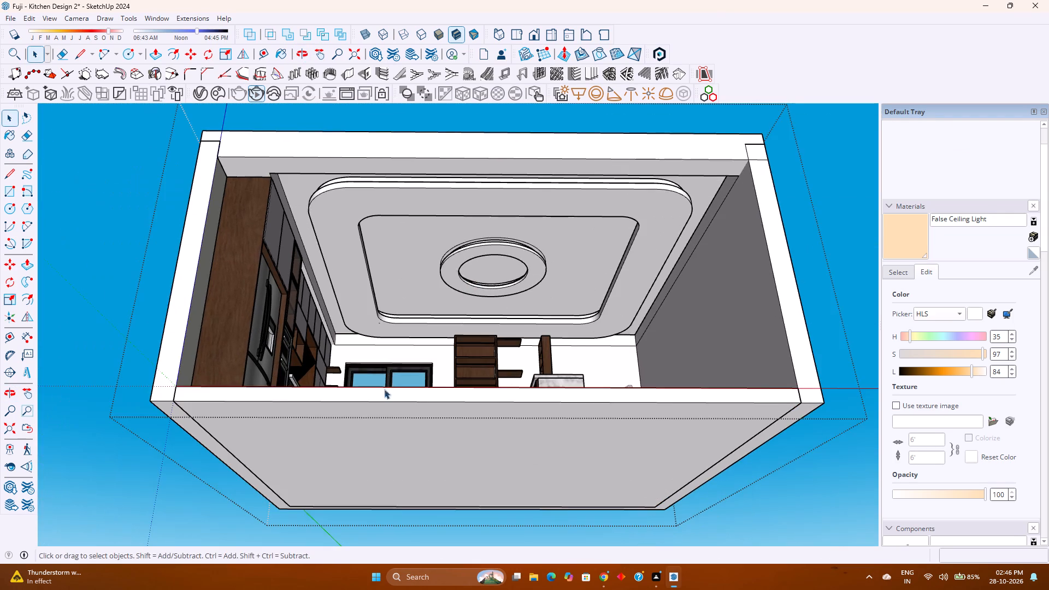
middle_drag(384, 389, 381, 428)
middle_click(381, 429)
Restart the V-Ray interactive render on an interior view showing the kitchen and its false ceiling.
middle_drag(506, 318, 470, 416)
middle_click(469, 417)
shift+middle_drag(542, 328, 485, 357)
scroll(428, 357, up, 3)
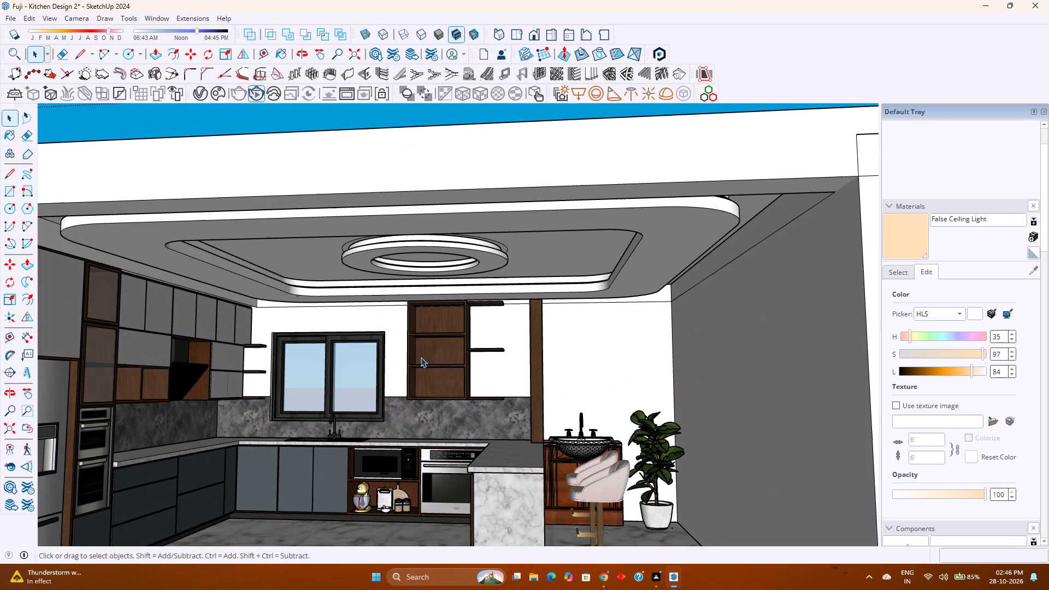
click(255, 92)
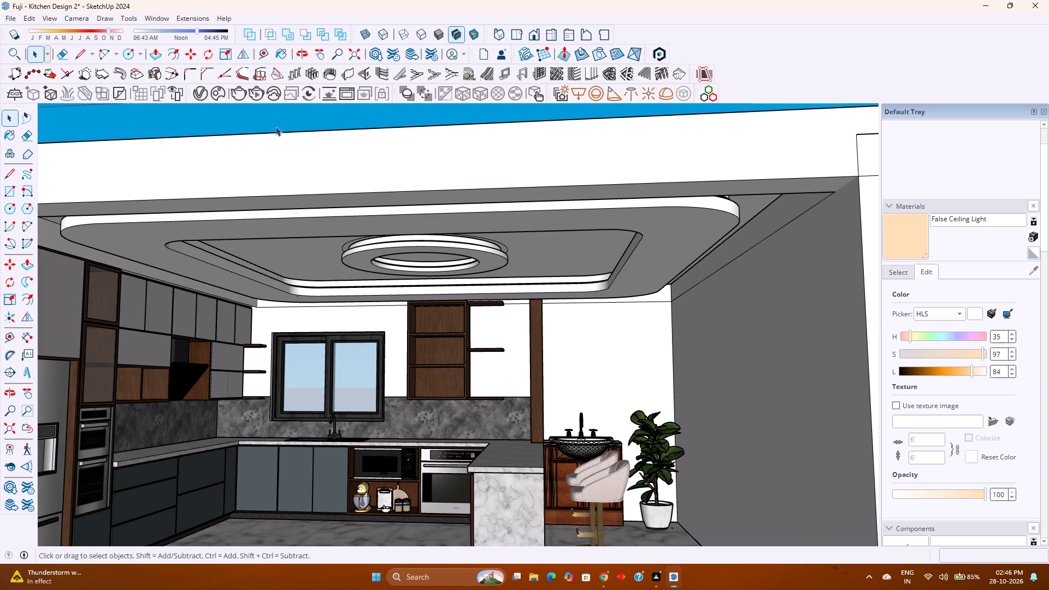
click(252, 91)
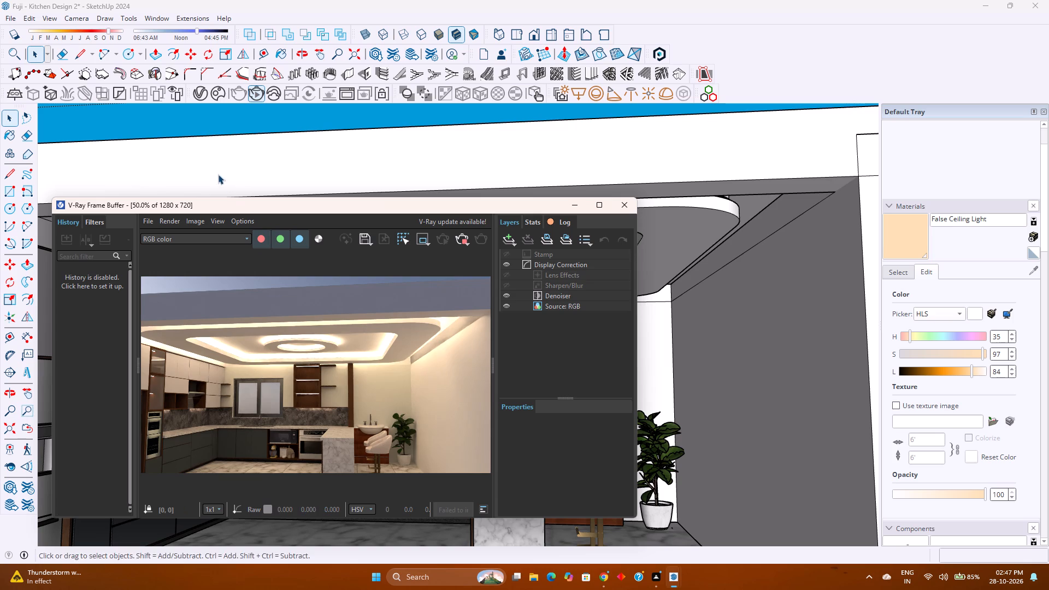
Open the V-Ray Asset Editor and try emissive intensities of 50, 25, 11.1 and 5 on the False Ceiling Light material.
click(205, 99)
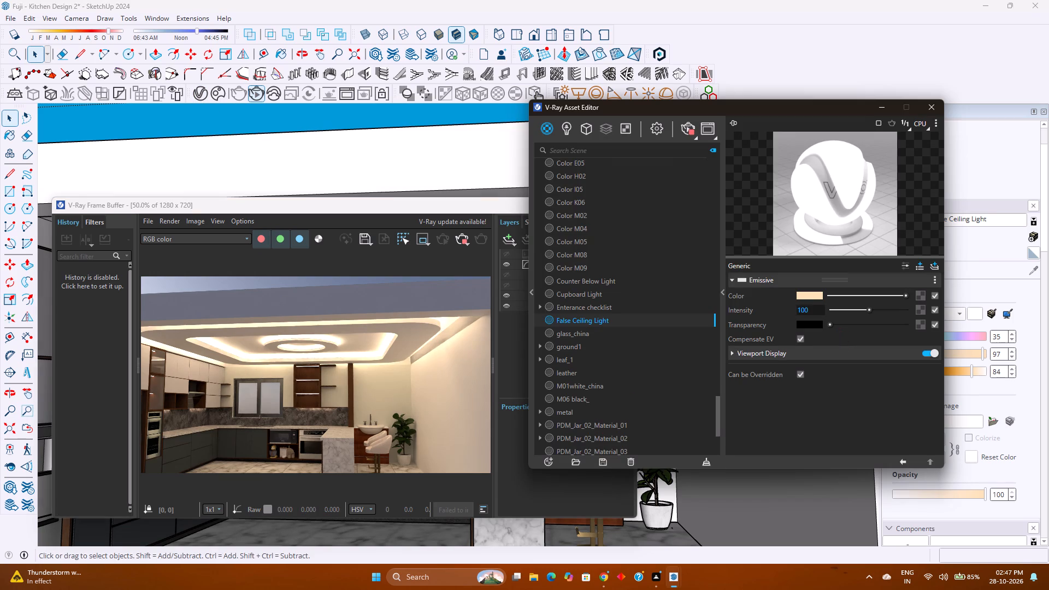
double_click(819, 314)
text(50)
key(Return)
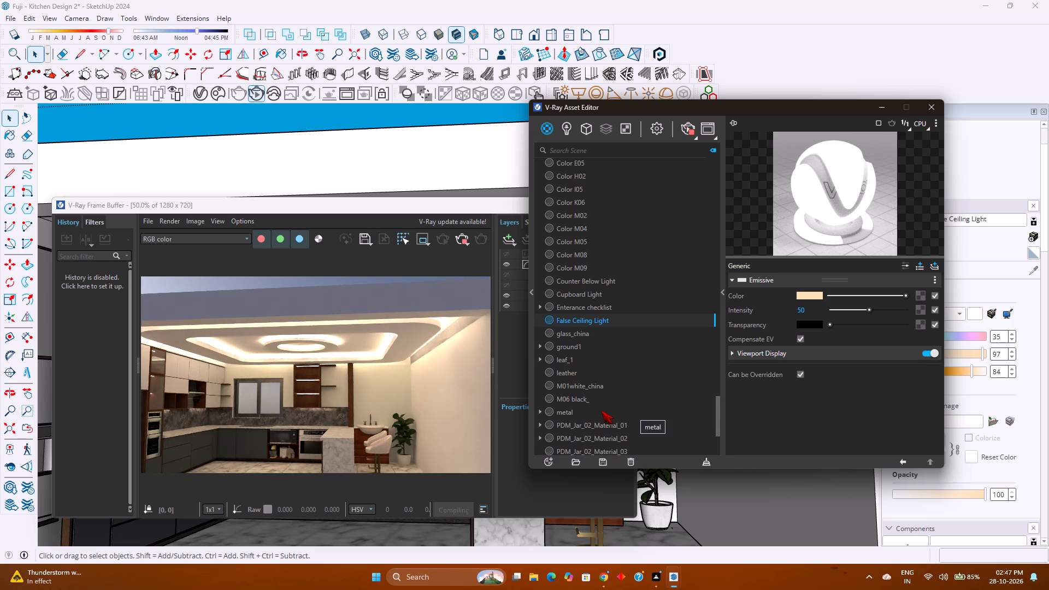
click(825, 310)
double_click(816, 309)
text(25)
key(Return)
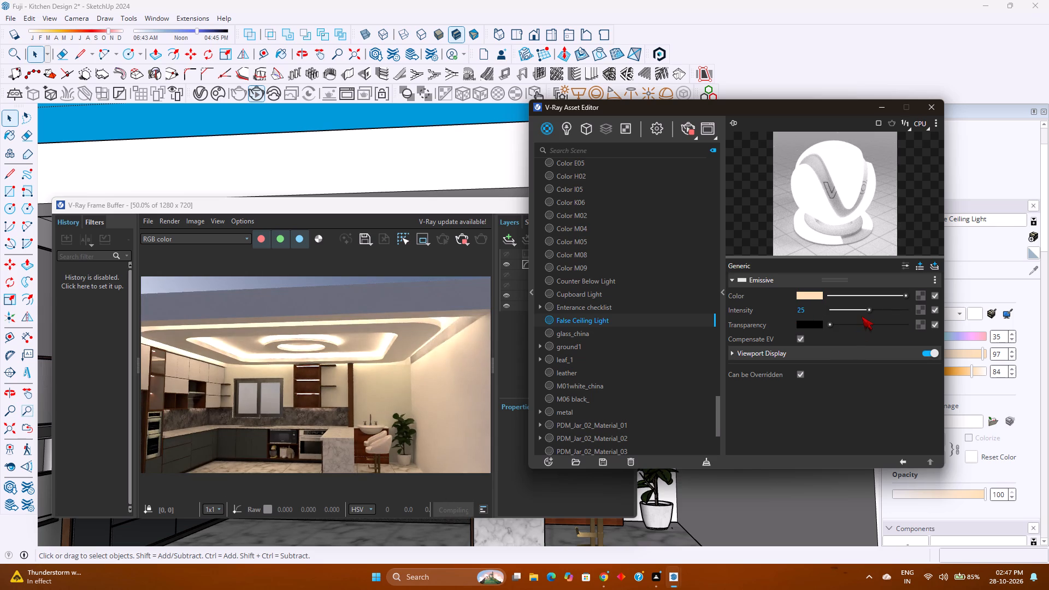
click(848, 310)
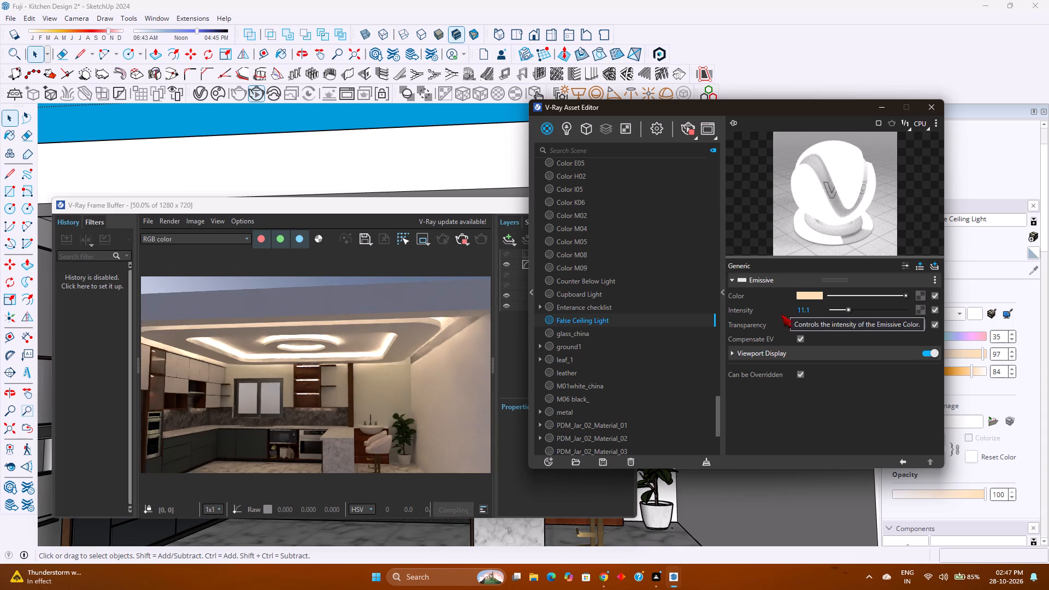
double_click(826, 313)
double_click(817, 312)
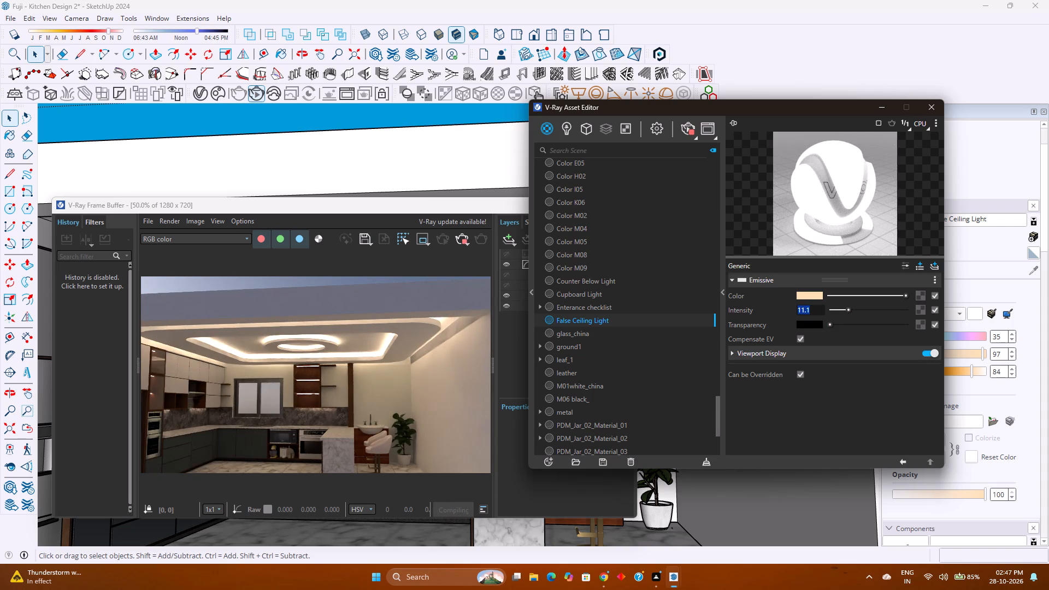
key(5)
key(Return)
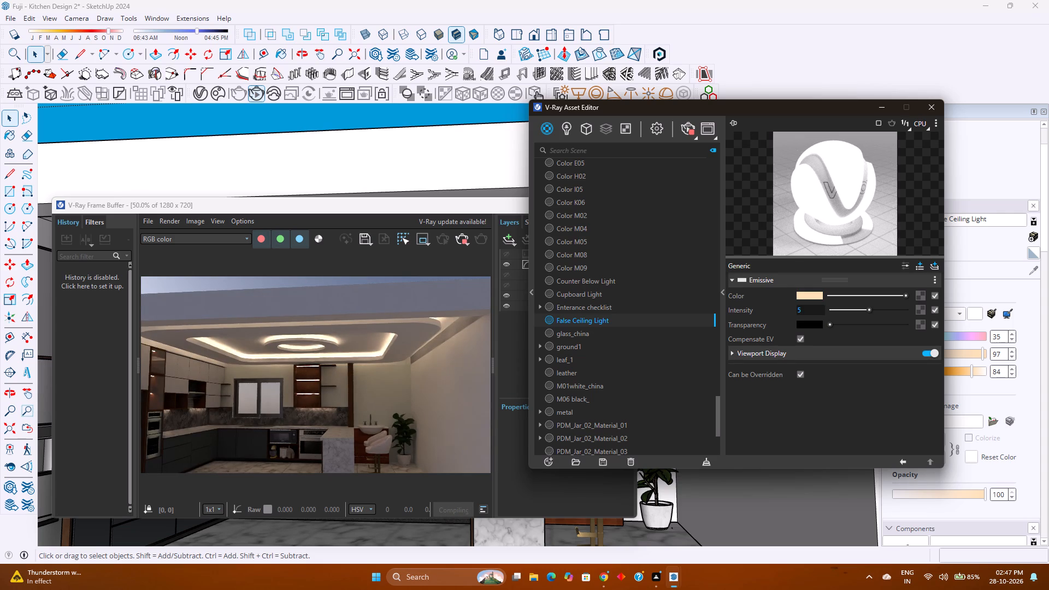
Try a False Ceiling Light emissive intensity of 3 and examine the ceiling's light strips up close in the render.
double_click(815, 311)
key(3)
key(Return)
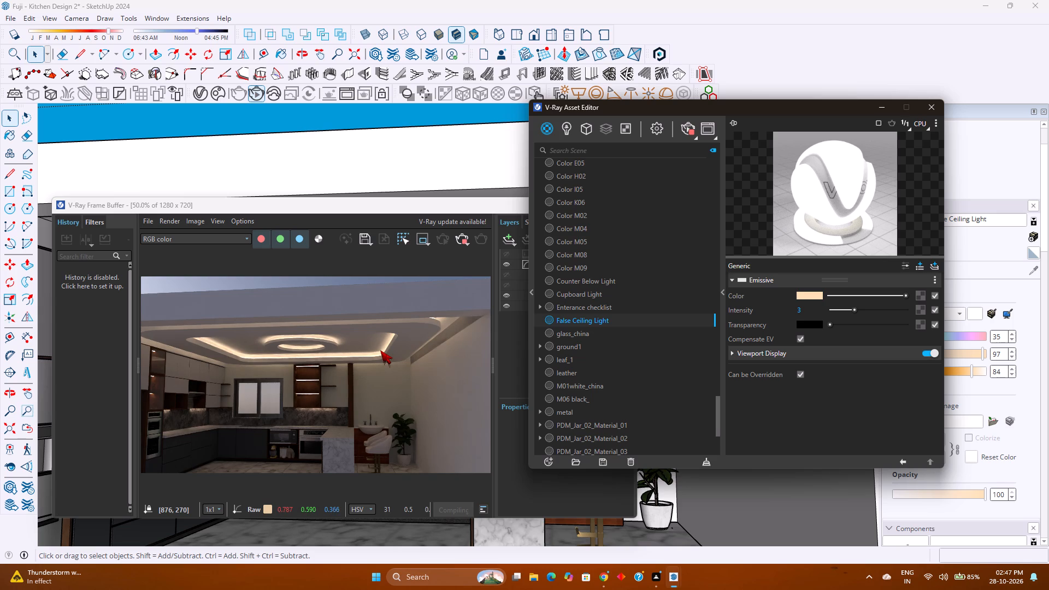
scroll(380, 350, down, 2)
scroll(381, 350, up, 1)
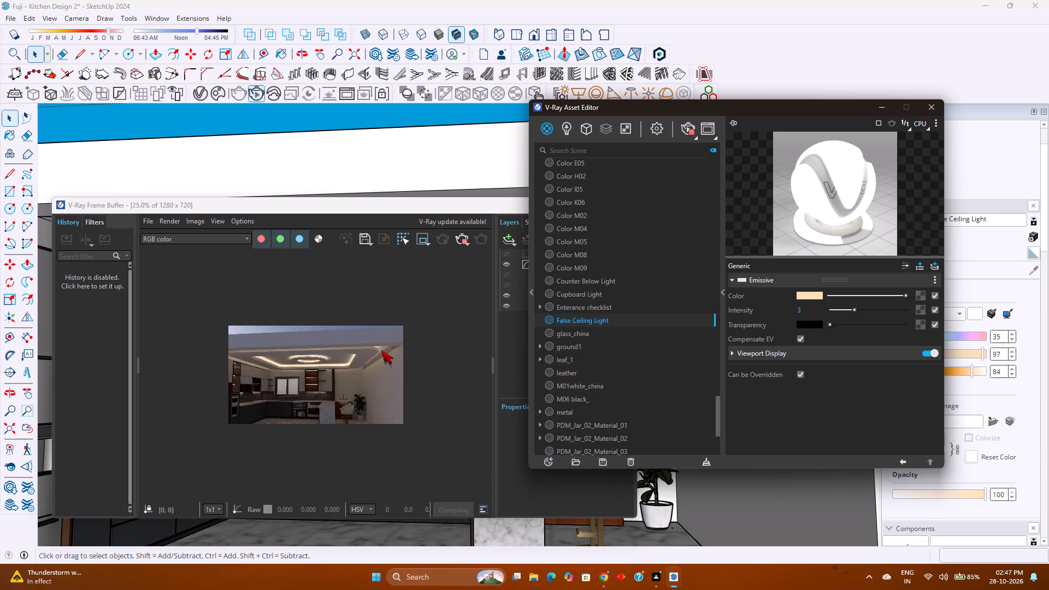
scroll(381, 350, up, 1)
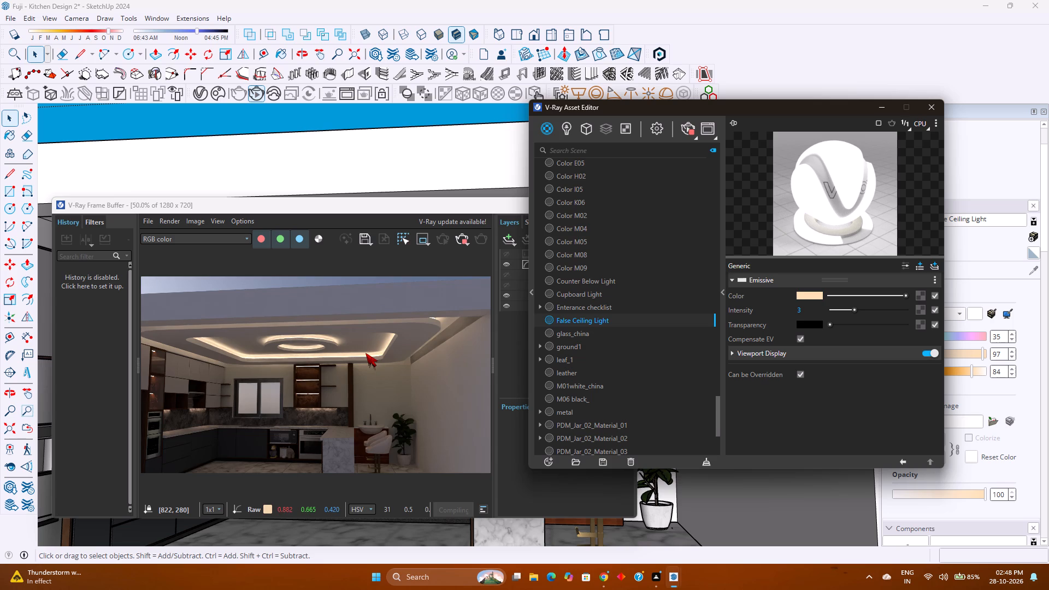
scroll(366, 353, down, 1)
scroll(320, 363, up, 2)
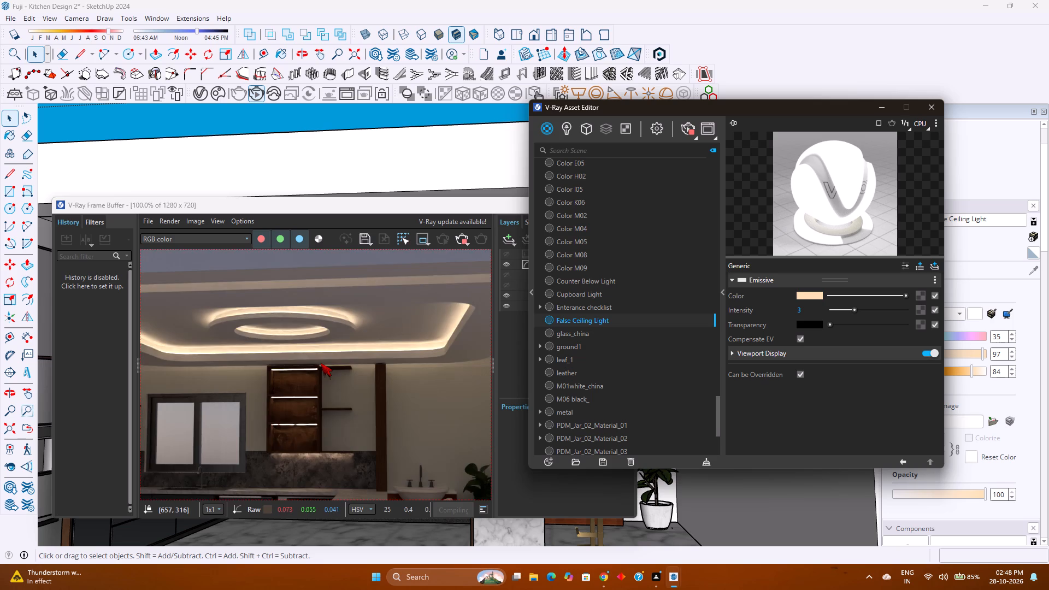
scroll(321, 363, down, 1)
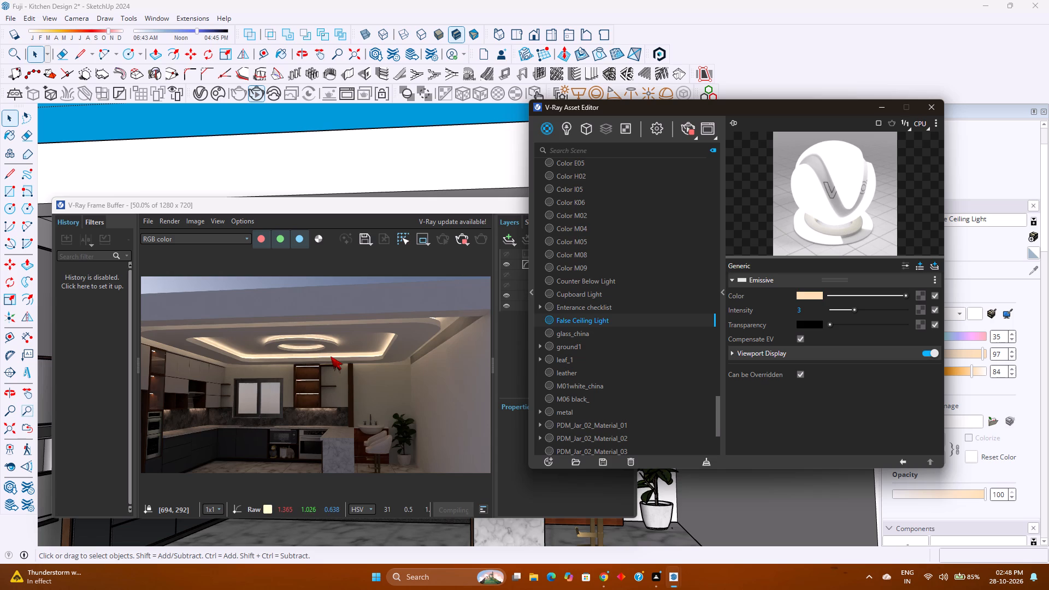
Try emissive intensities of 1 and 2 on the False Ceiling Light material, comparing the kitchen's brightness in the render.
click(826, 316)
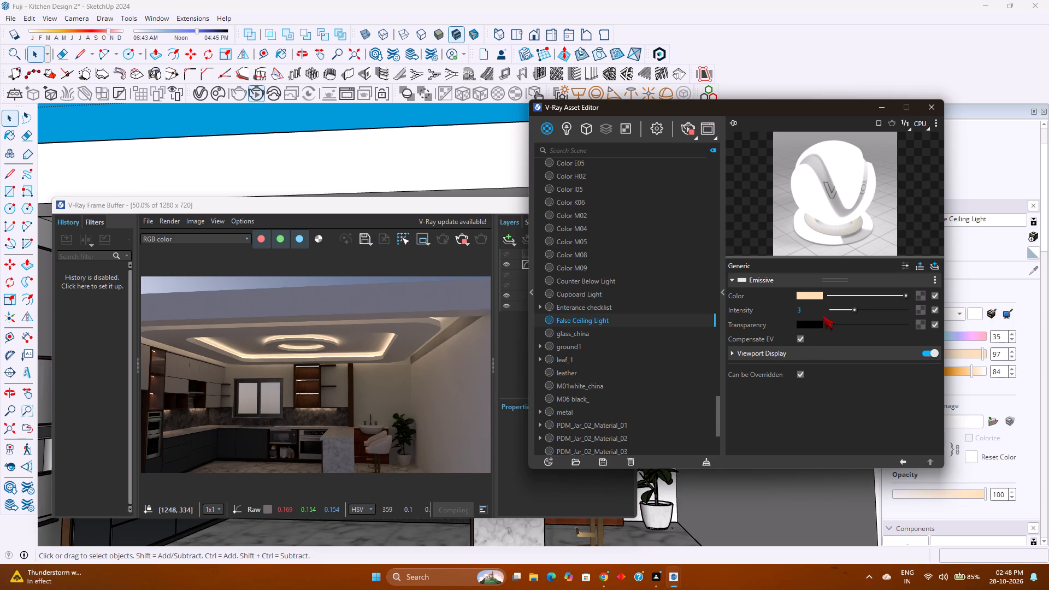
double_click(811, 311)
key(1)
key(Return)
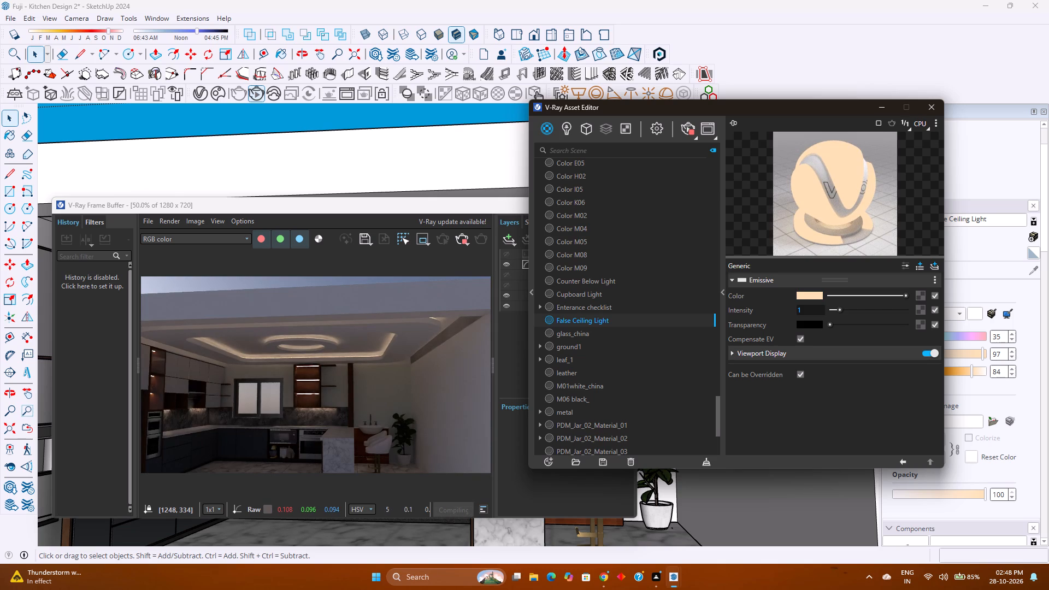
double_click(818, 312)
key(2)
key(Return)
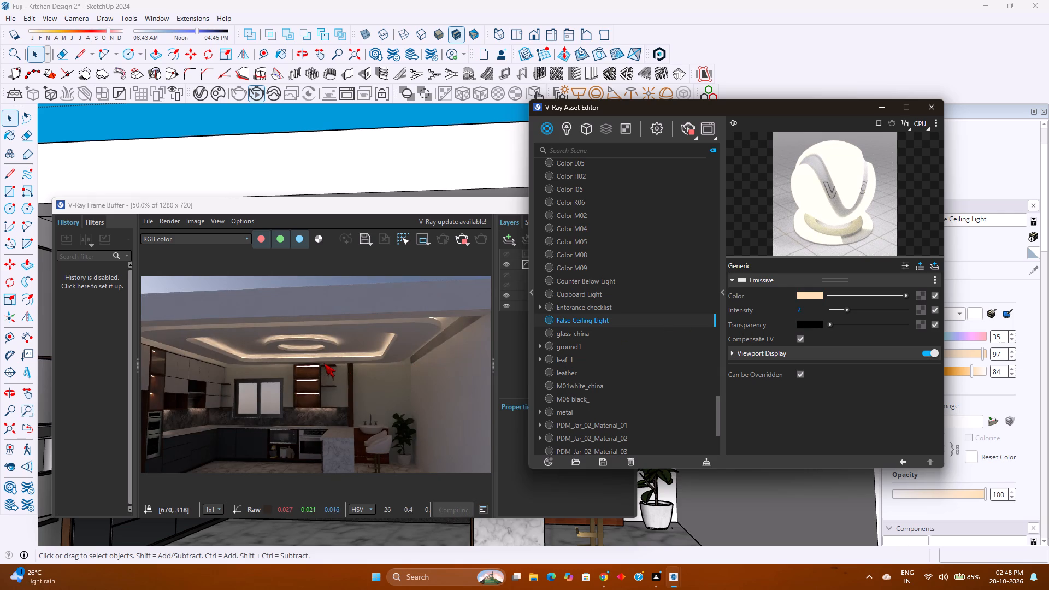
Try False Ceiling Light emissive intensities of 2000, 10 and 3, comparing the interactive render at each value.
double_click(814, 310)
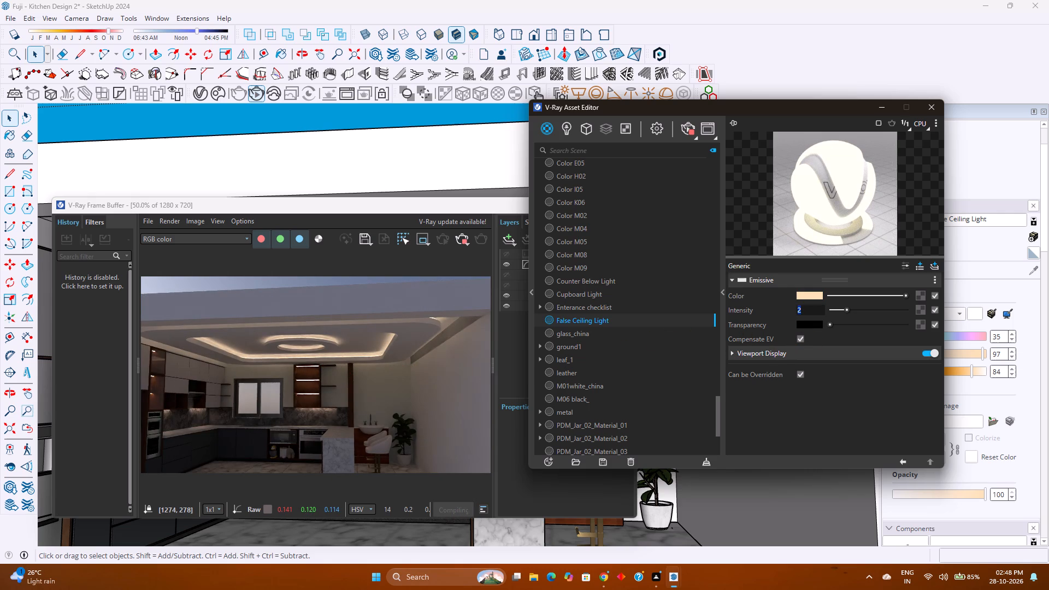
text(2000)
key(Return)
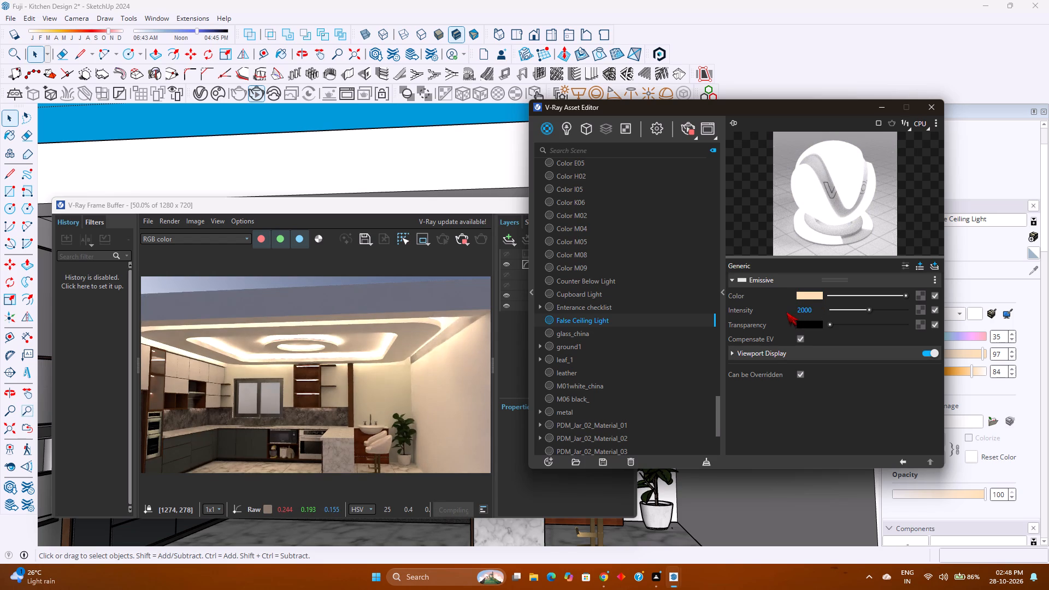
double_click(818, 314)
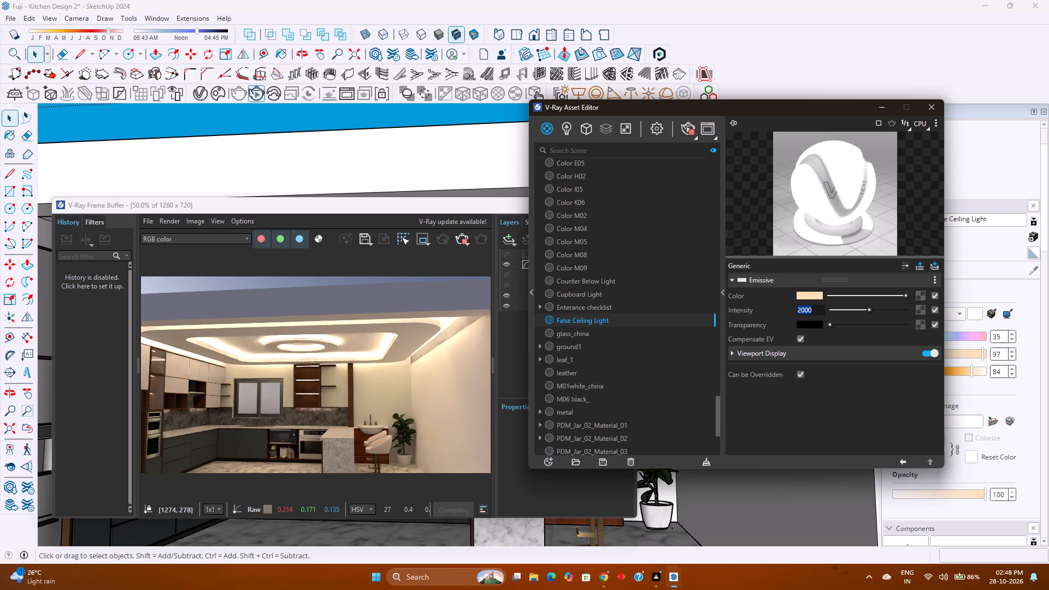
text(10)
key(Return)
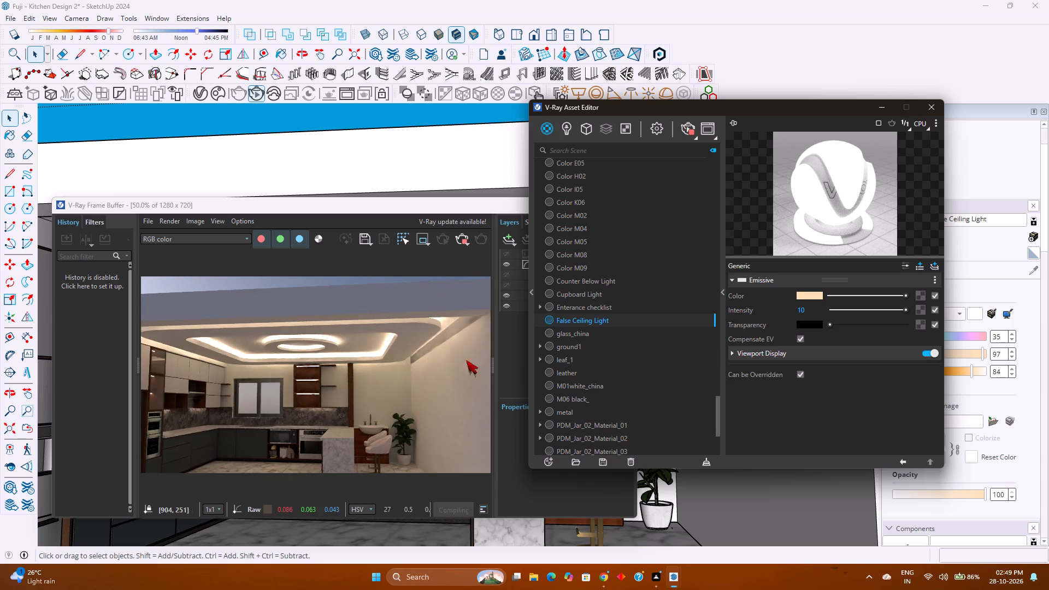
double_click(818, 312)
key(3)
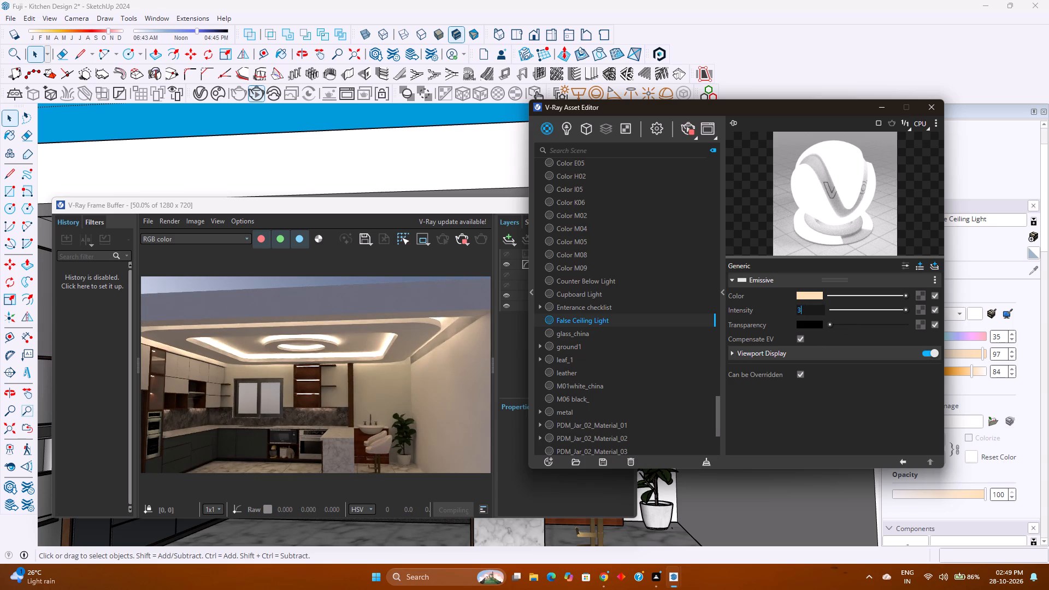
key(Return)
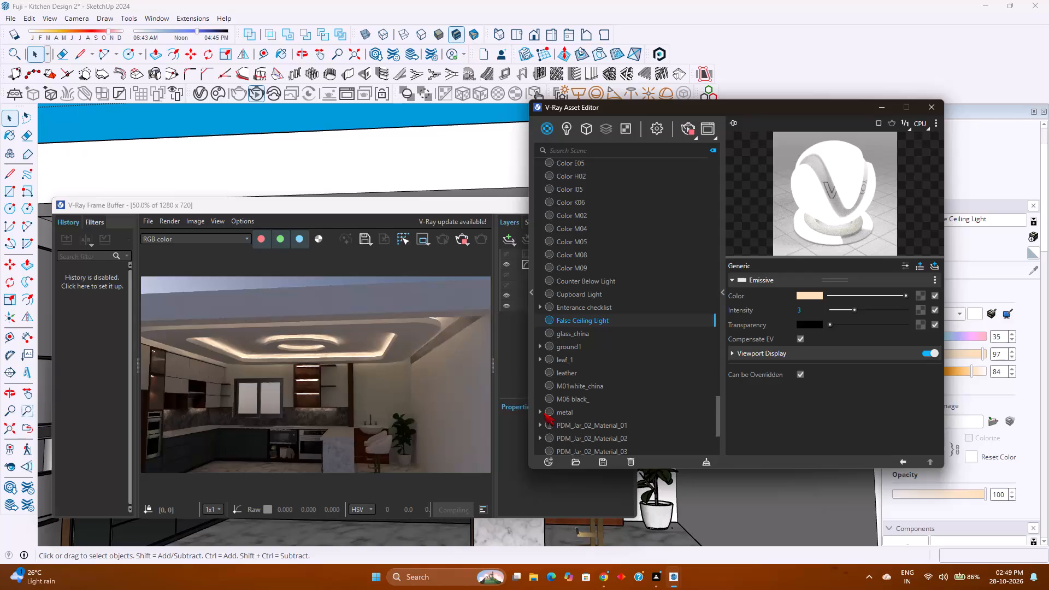
Set the False Ceiling Light material's emissive intensity to 5.
double_click(808, 312)
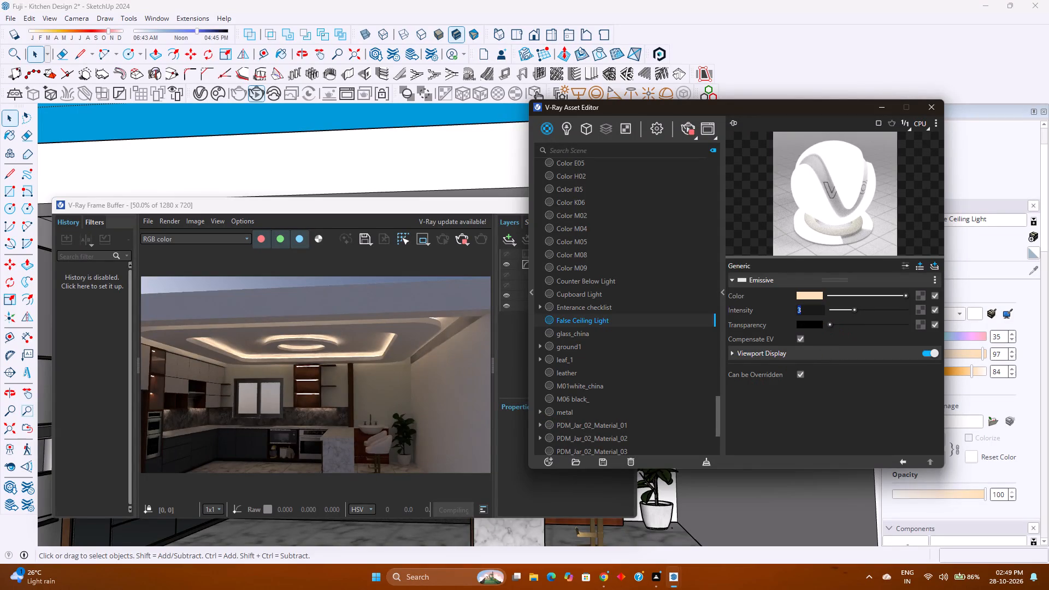
key(5)
key(Return)
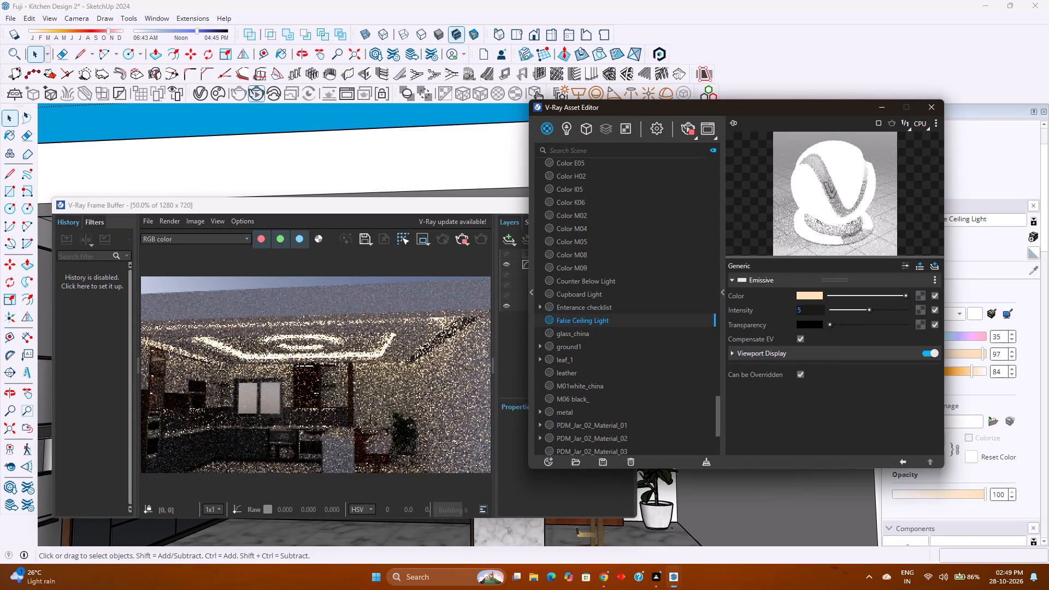
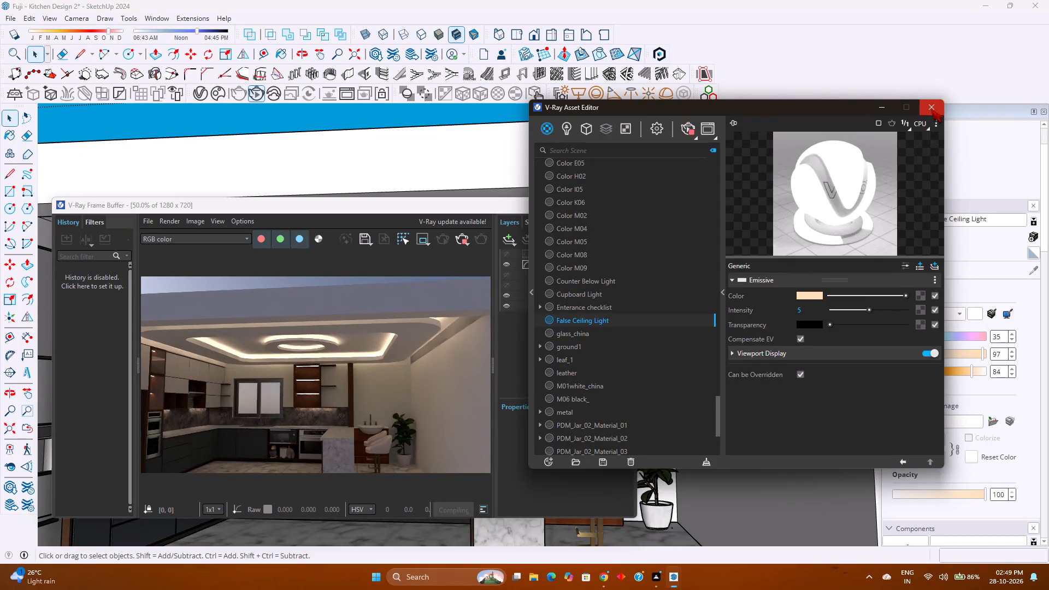
Close the V-Ray Asset Editor and the frame buffer to get back to the kitchen model.
click(931, 109)
click(618, 206)
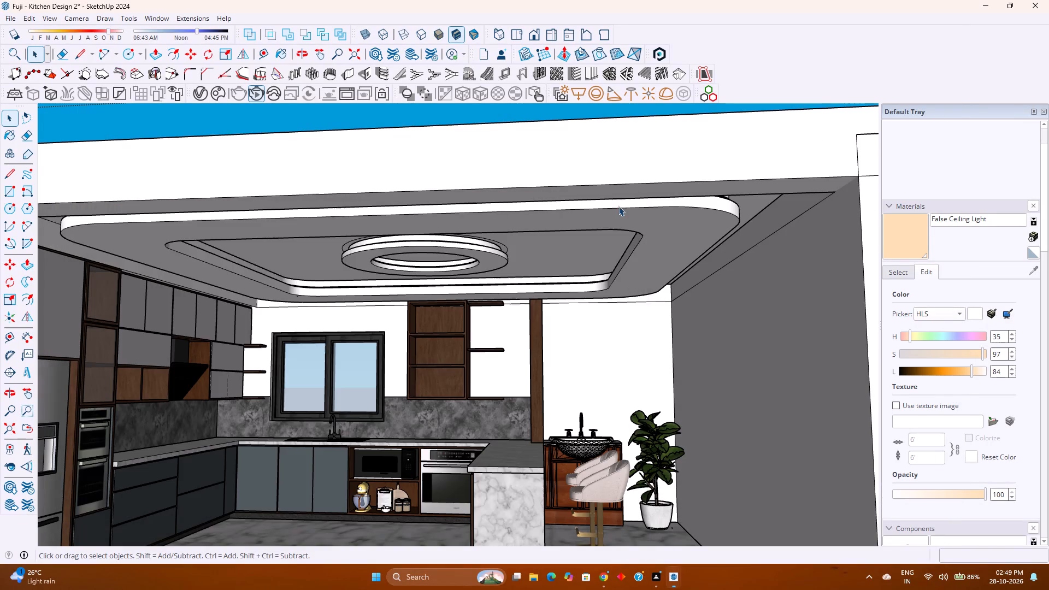
Examine the stepped false ceiling, its circular ring and the ceiling area above the wall cabinets from several angles.
shift+middle_drag(512, 374, 573, 287)
shift+middle_click(573, 287)
shift+middle_click(573, 287)
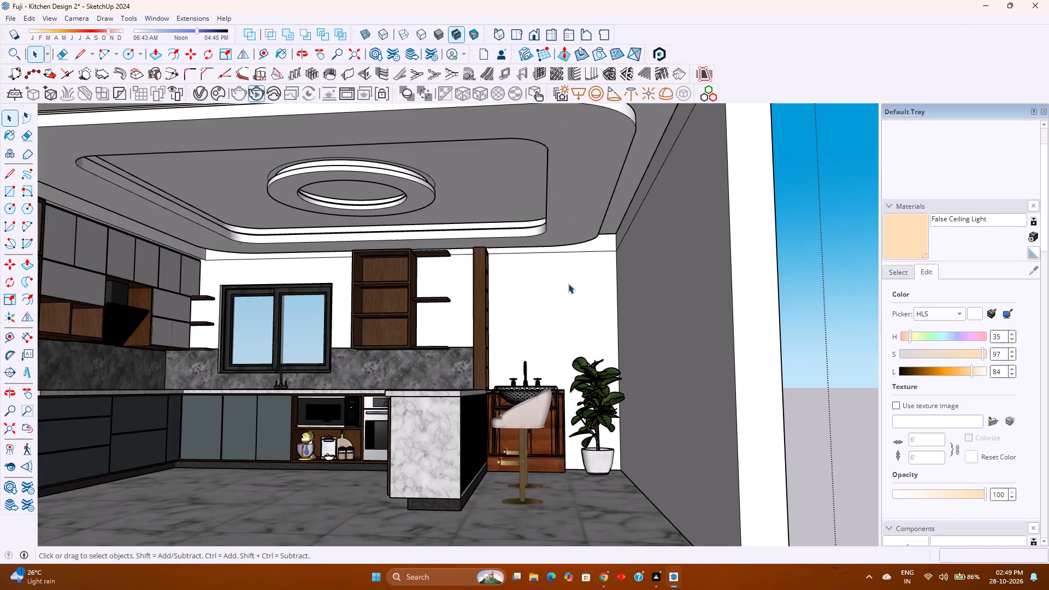
shift+middle_drag(432, 248, 480, 323)
shift+middle_click(480, 324)
middle_drag(402, 282, 414, 241)
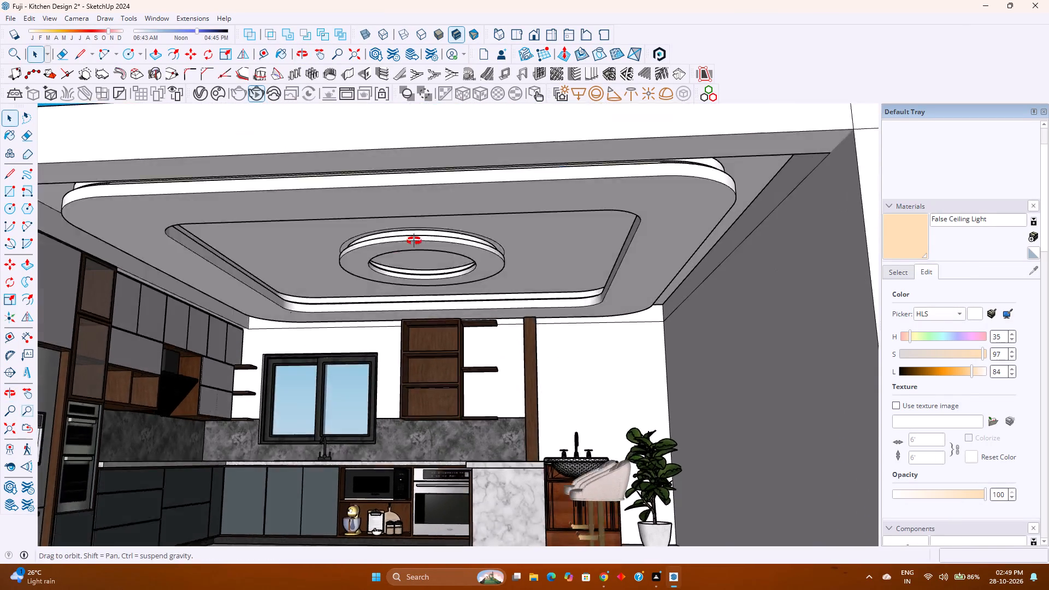
middle_drag(414, 241, 425, 223)
middle_click(426, 223)
scroll(500, 195, up, 8)
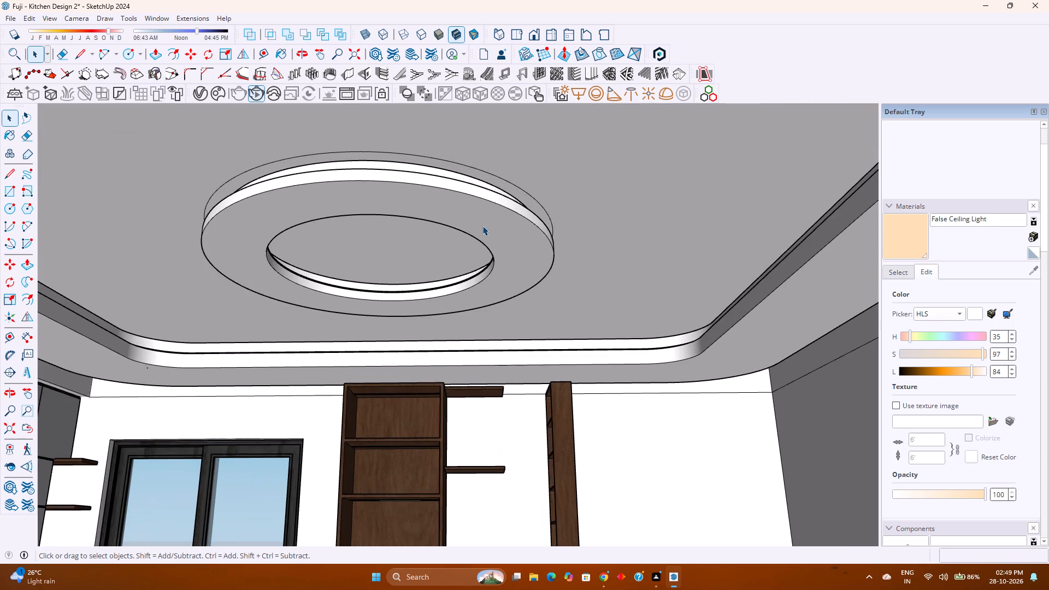
scroll(482, 226, down, 7)
shift+middle_drag(322, 298, 503, 262)
middle_drag(495, 265, 481, 320)
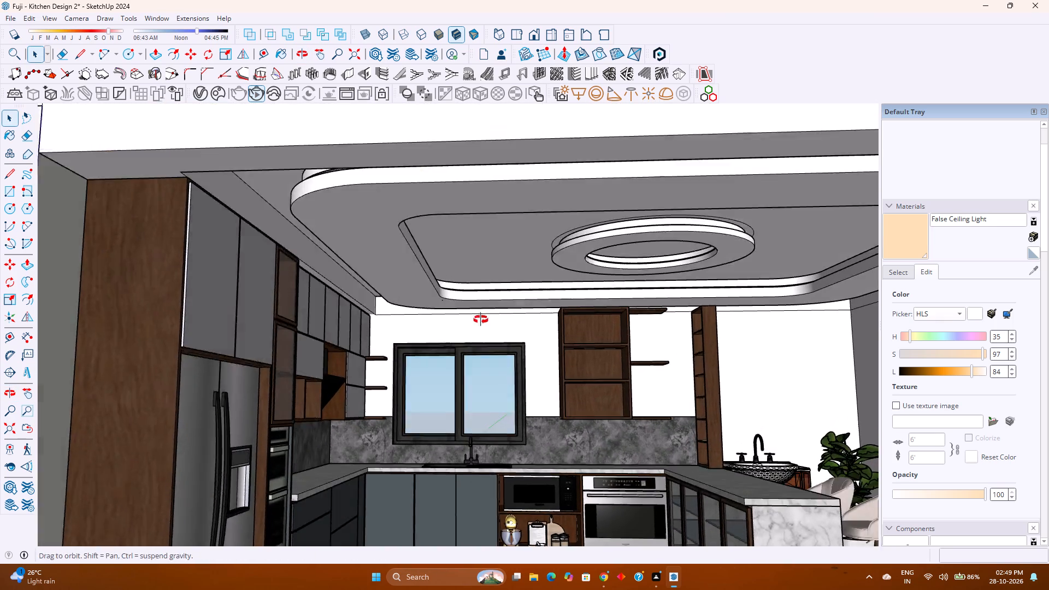
middle_drag(481, 320, 475, 326)
middle_click(475, 326)
Copy the narrow ceiling face above the wall cabinets about 24' along the red axis, clear of the room.
scroll(272, 252, up, 1)
double_click(226, 240)
scroll(226, 240, up, 3)
click(226, 240)
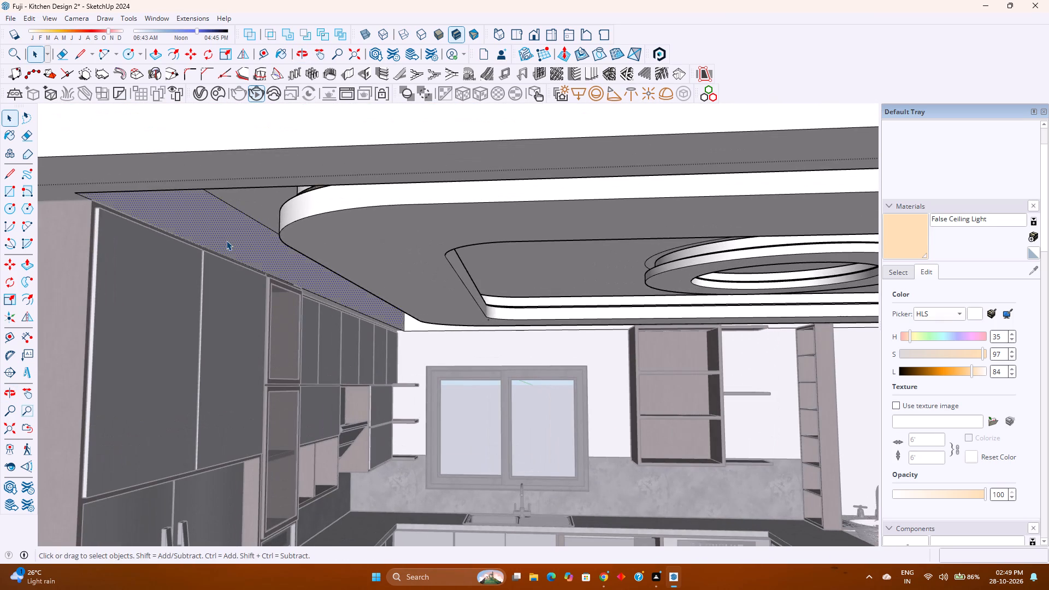
scroll(226, 240, down, 8)
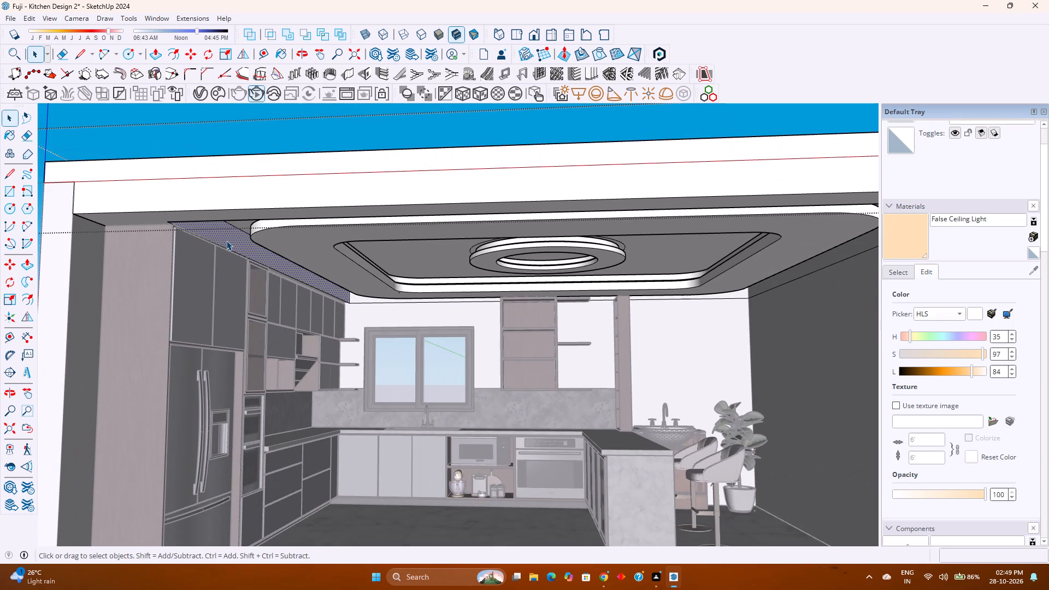
key(m)
click(168, 225)
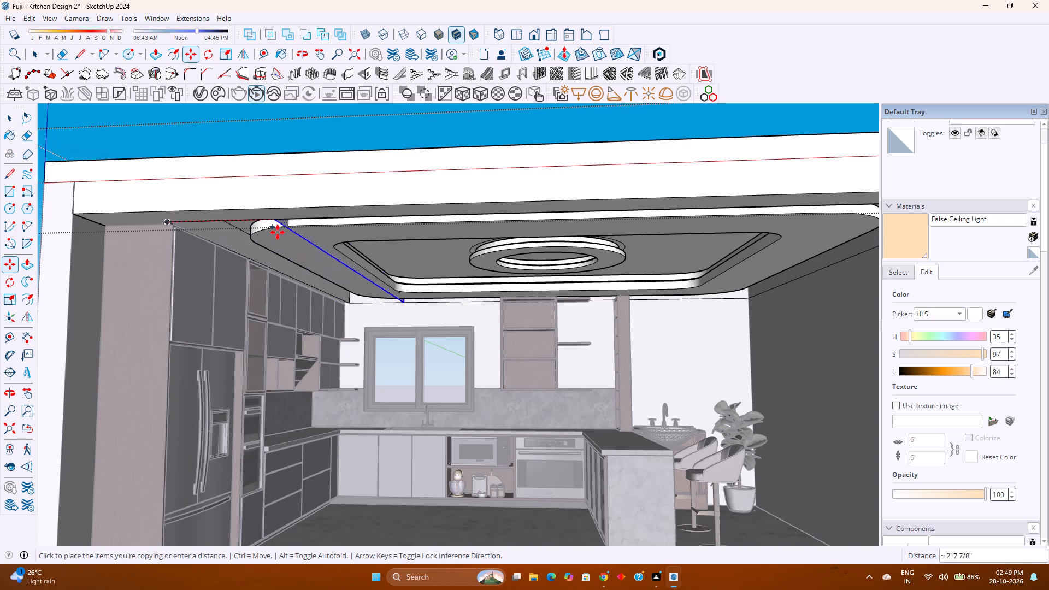
scroll(278, 232, down, 7)
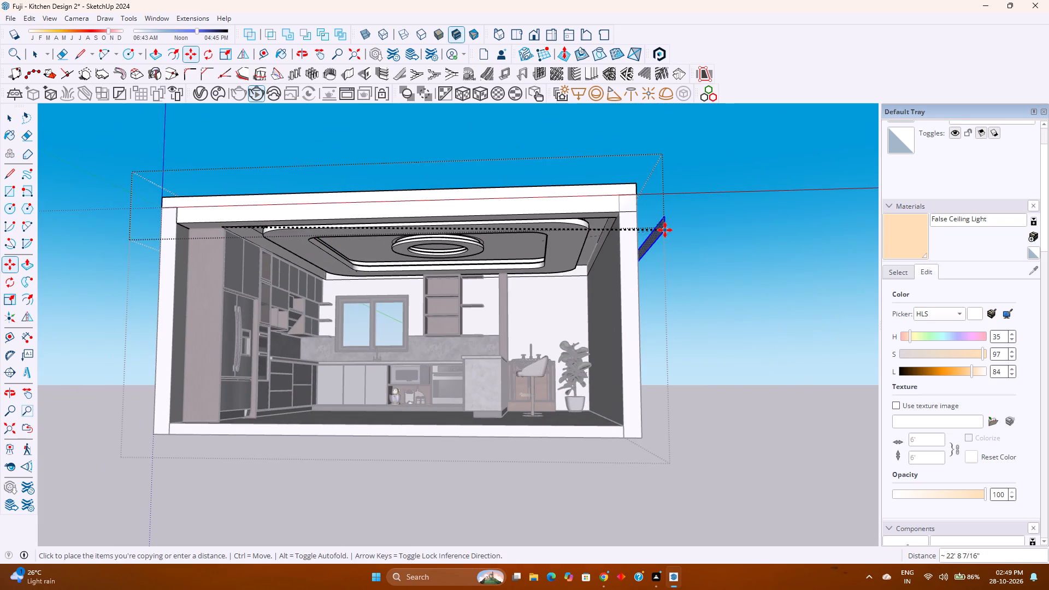
scroll(665, 230, down, 1)
middle_drag(665, 230, 616, 266)
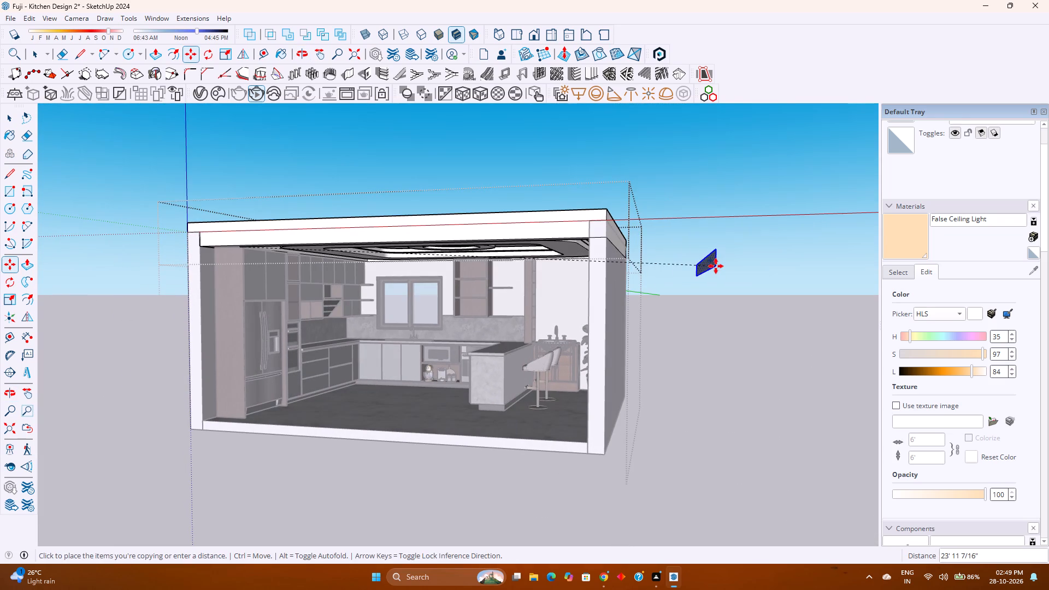
key(Left)
key(Right)
click(716, 266)
Create vertical louvres on the copied face with 1/2" depth, 1" thickness, 1 1/2" spacing, angle 0.0 and front location.
middle_drag(734, 259, 591, 279)
scroll(586, 269, up, 3)
key(space)
scroll(576, 244, up, 2)
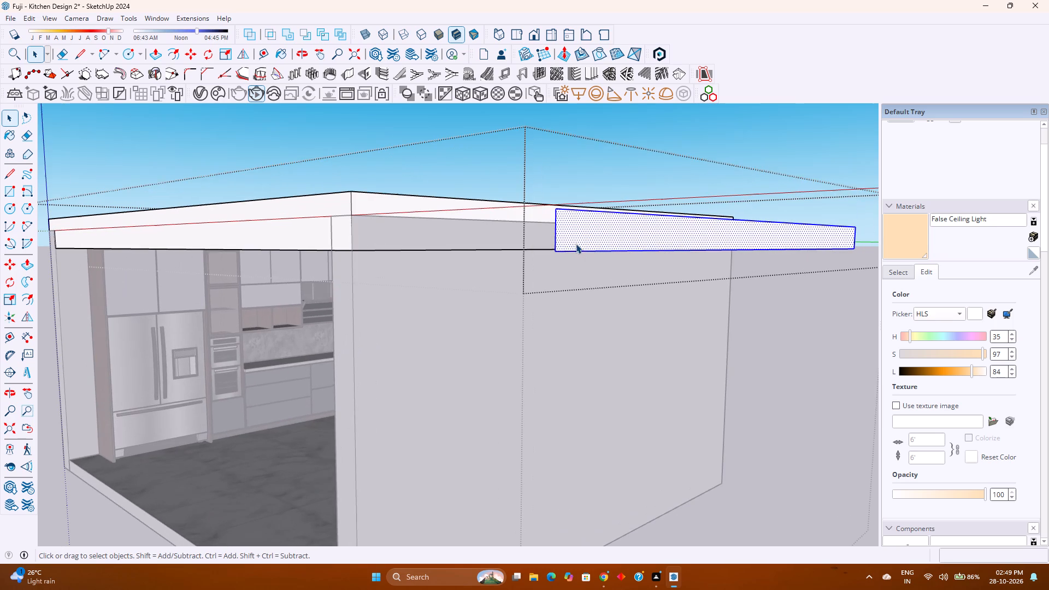
scroll(576, 244, up, 1)
middle_click(605, 286)
middle_click(605, 286)
middle_click(605, 286)
click(589, 74)
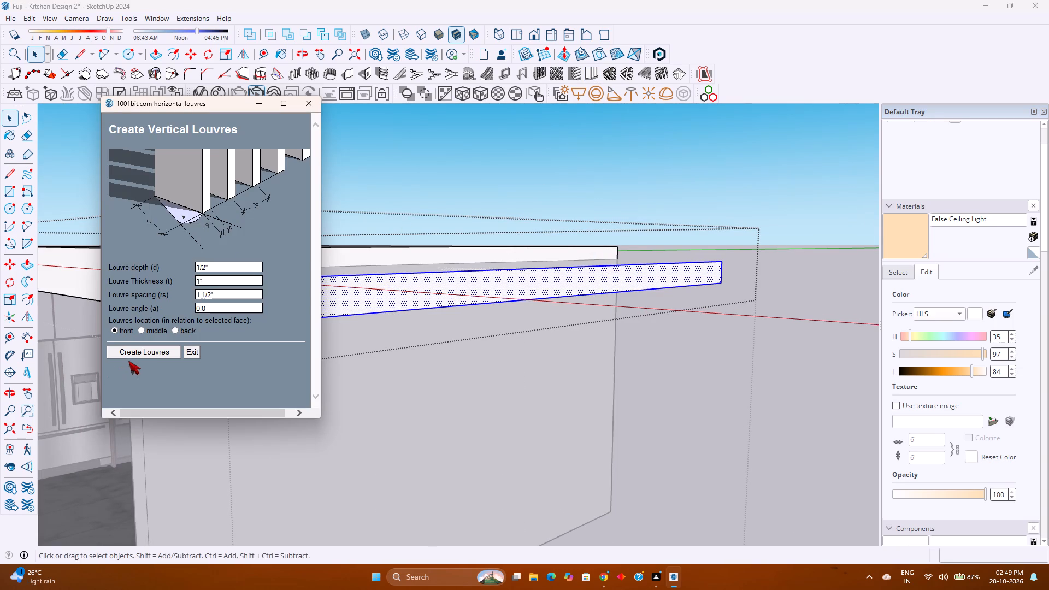
click(139, 353)
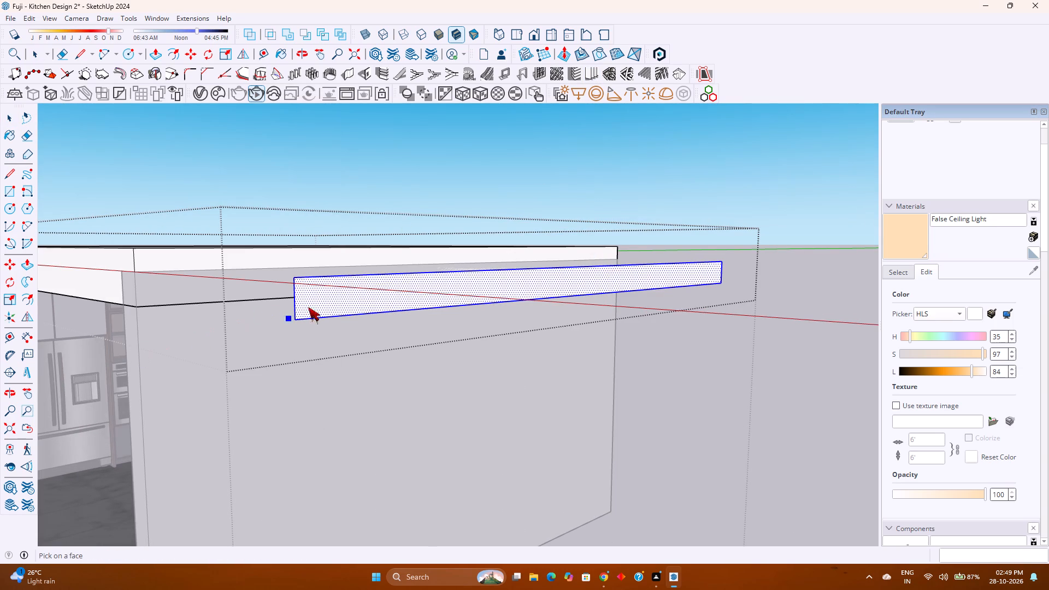
click(326, 301)
scroll(307, 311, up, 9)
middle_drag(307, 312, 519, 339)
middle_click(520, 339)
middle_click(521, 338)
scroll(513, 330, down, 4)
scroll(513, 330, up, 1)
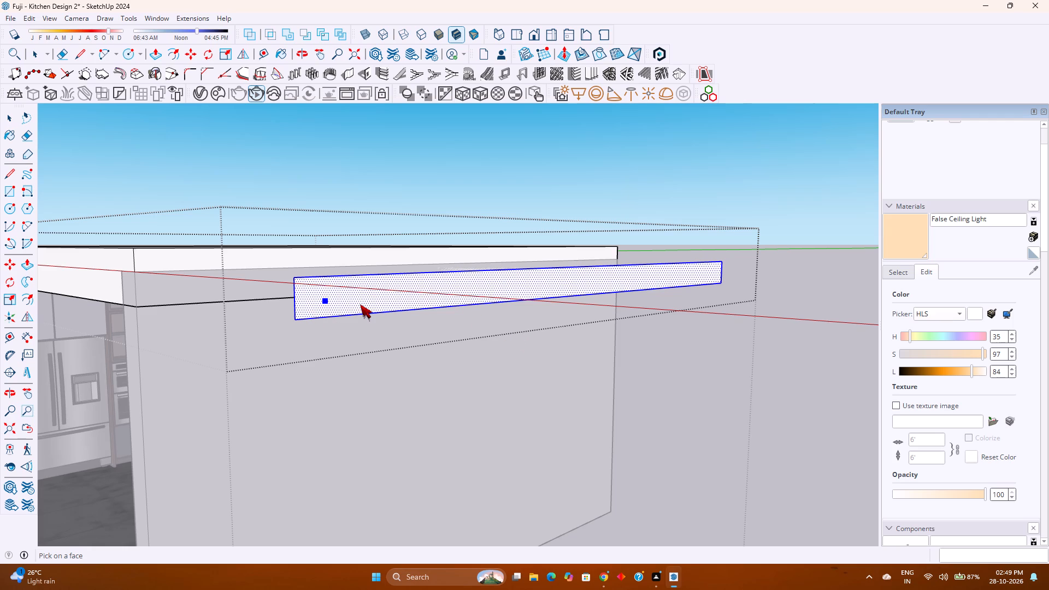
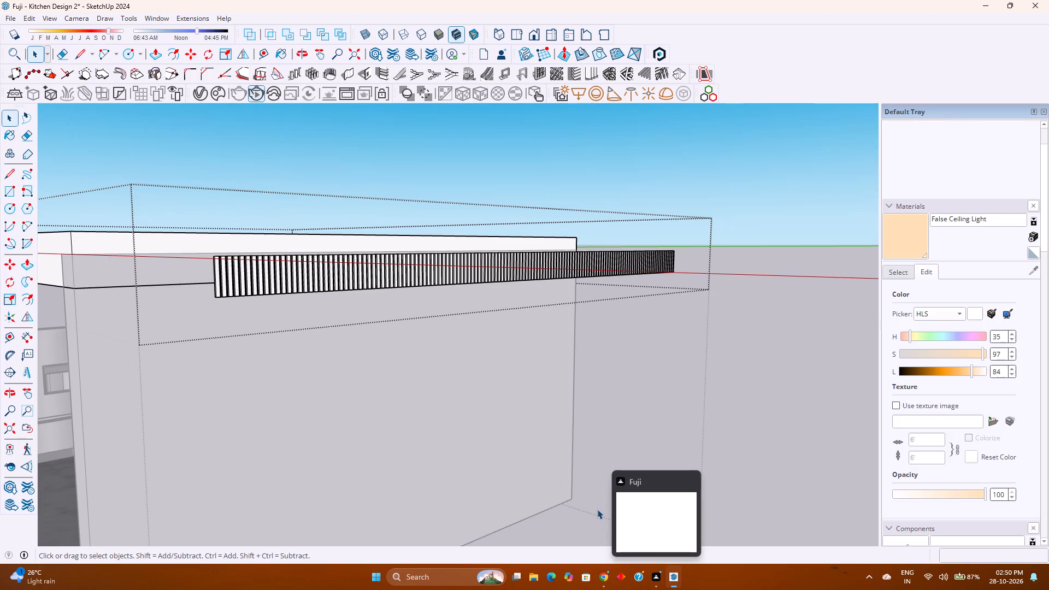
Delete the thin sliver louvre at the far end of the strip, inside the louvre group.
scroll(88, 224, up, 2)
scroll(261, 314, up, 2)
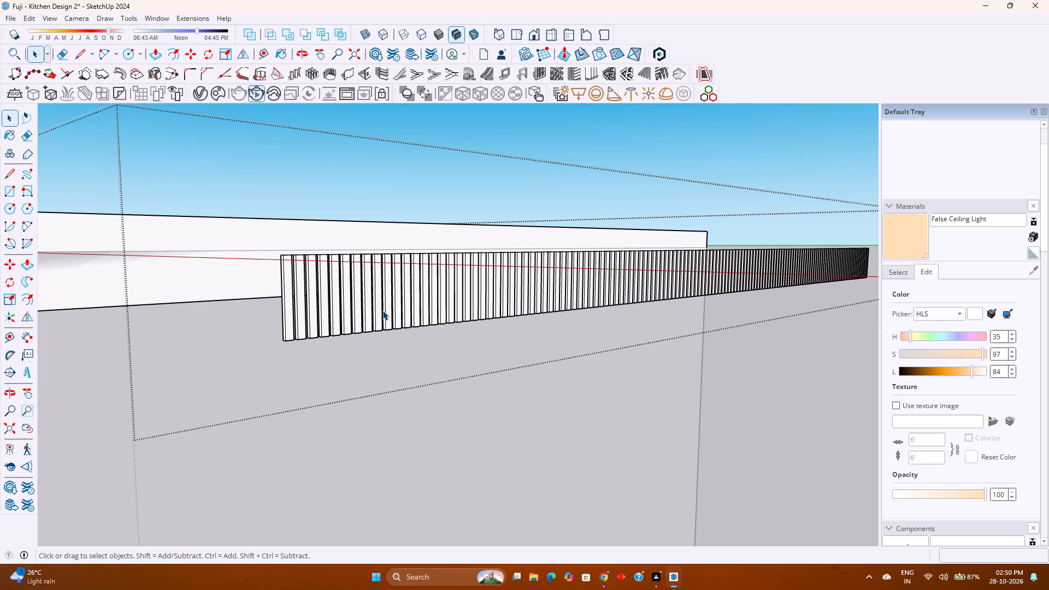
scroll(427, 305, down, 3)
middle_drag(710, 296, 698, 301)
middle_drag(688, 305, 467, 353)
middle_click(467, 353)
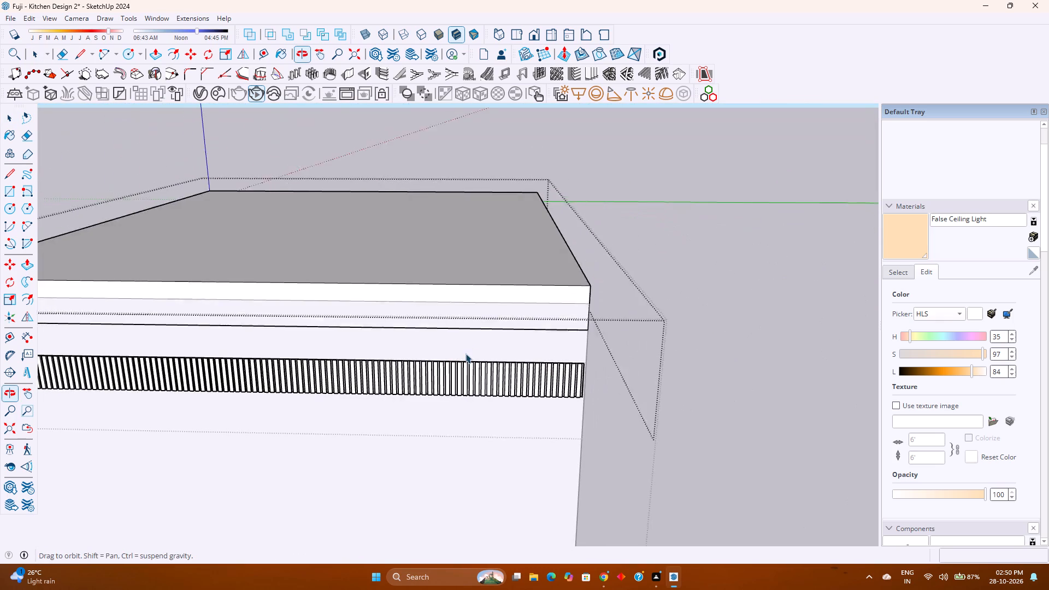
middle_click(465, 353)
scroll(549, 321, up, 18)
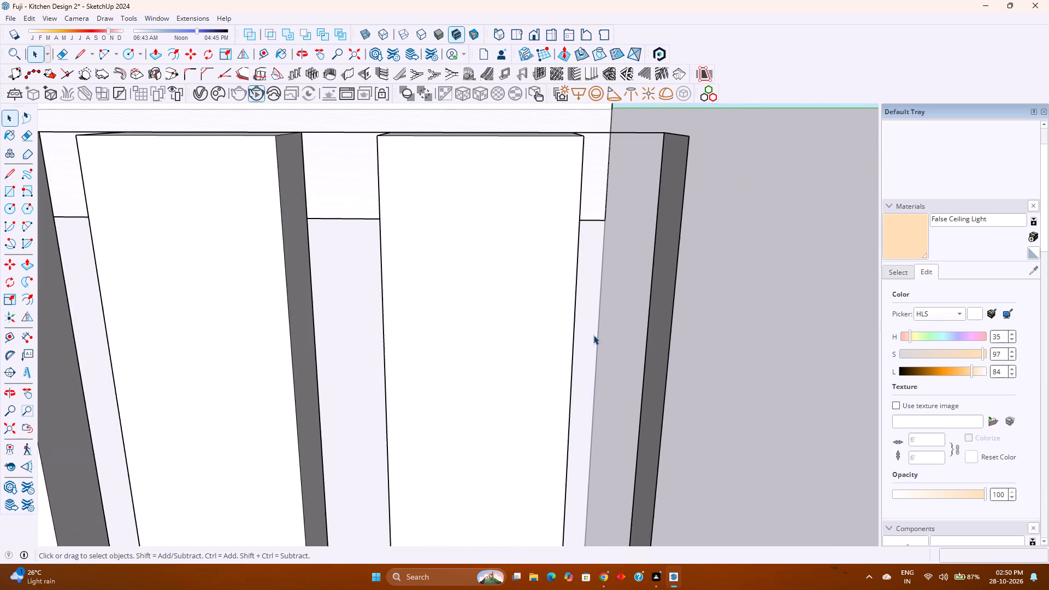
scroll(593, 334, down, 2)
middle_click(592, 336)
middle_drag(586, 340, 567, 369)
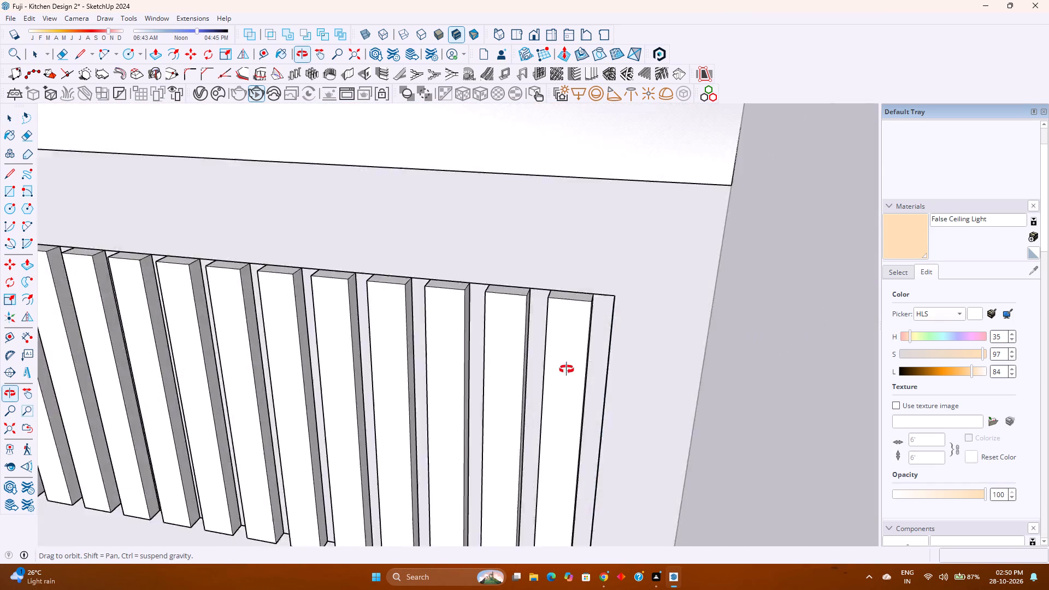
middle_drag(567, 369, 590, 367)
middle_drag(603, 365, 609, 363)
scroll(609, 358, down, 15)
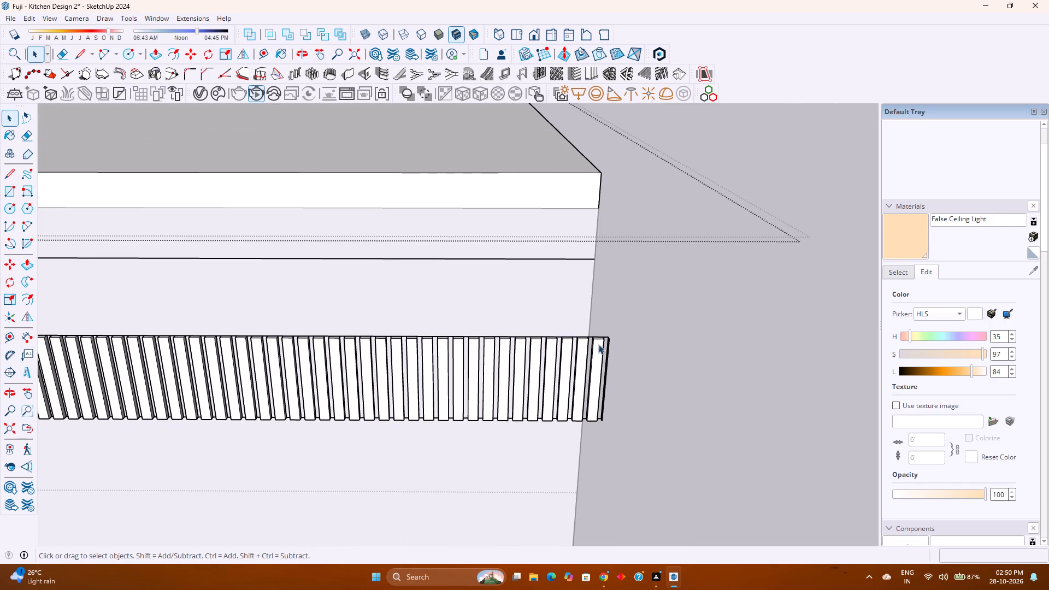
double_click(595, 344)
scroll(595, 344, up, 5)
double_click(605, 341)
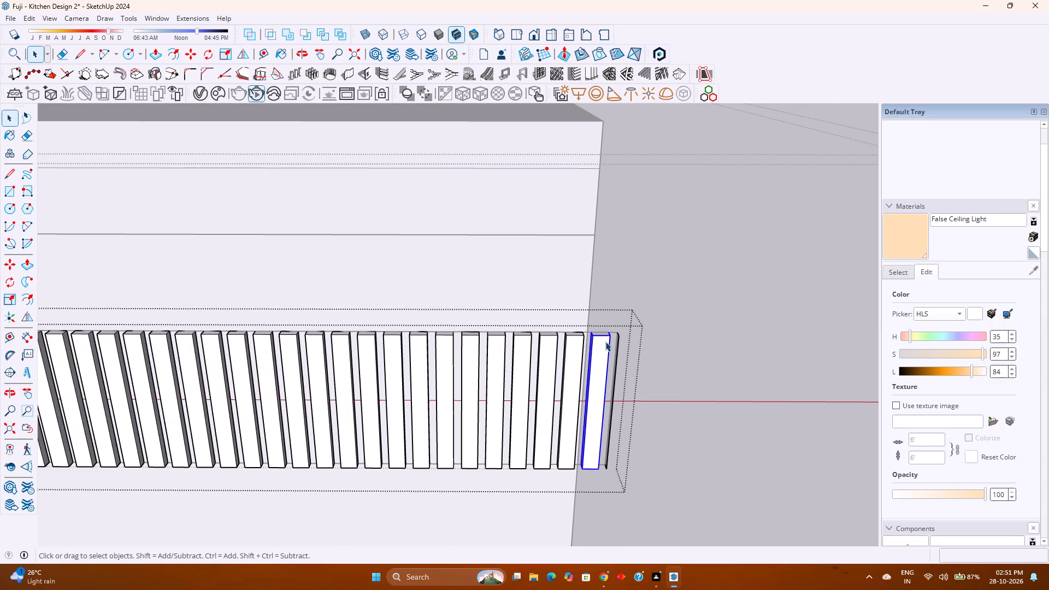
key(Escape)
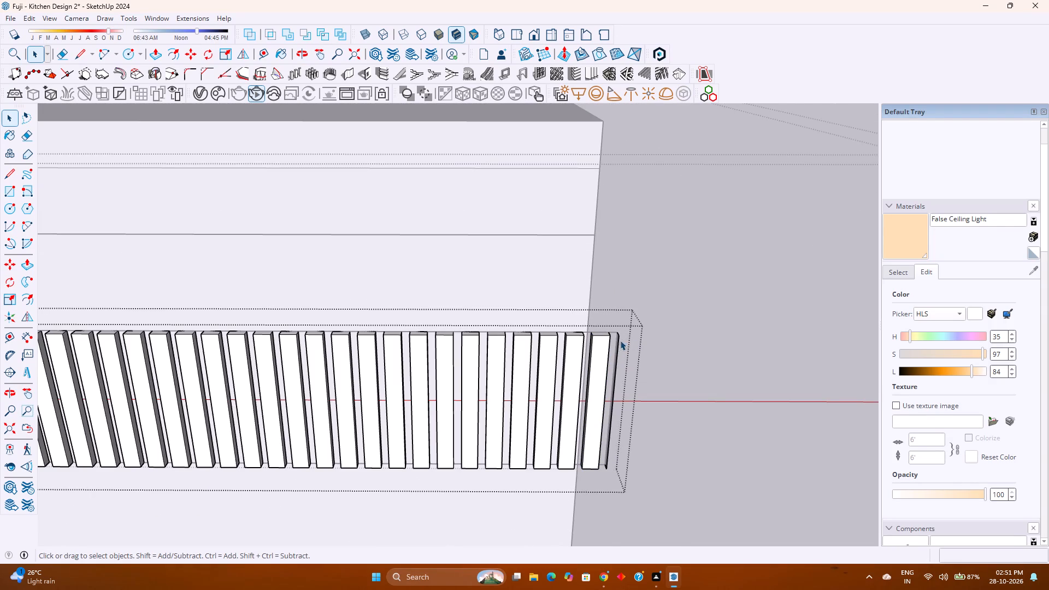
click(620, 341)
key(Delete)
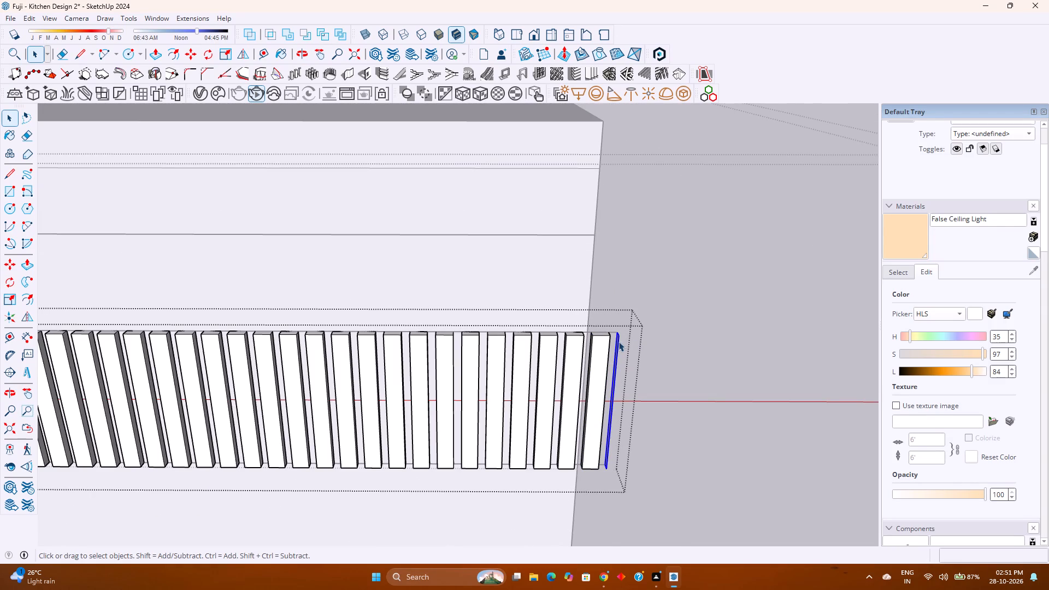
Delete the copied face's leftover end, top and bottom edges around the louvres, outside the louvre group.
key(Escape)
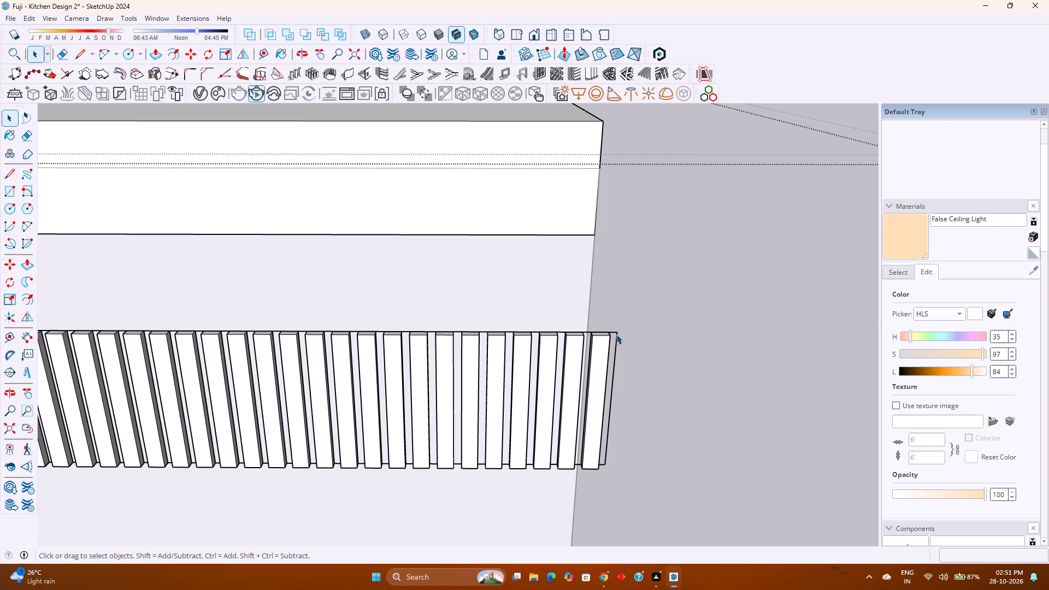
click(616, 334)
key(Delete)
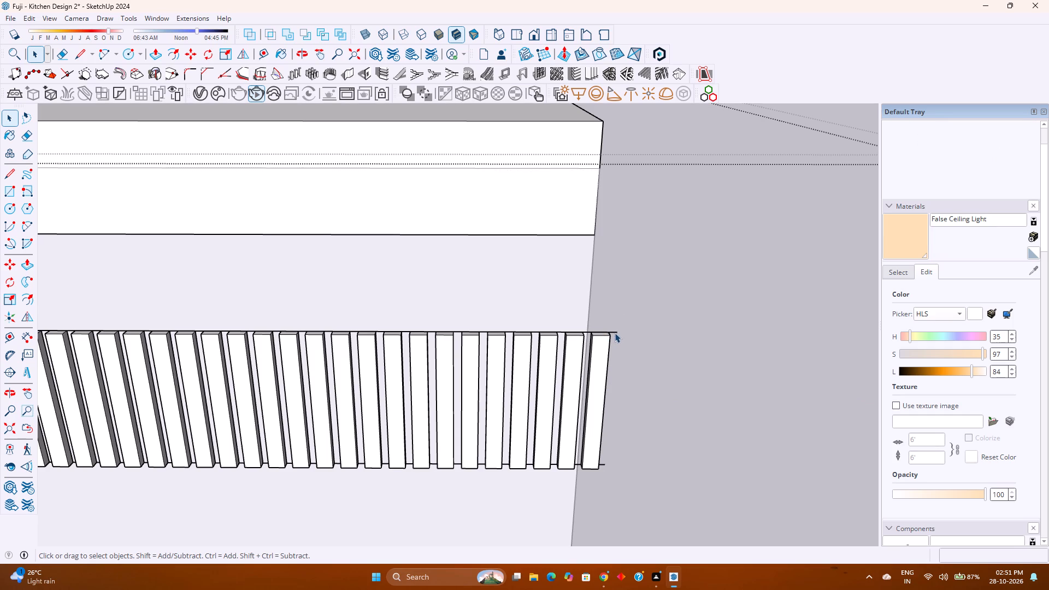
click(614, 331)
key(Delete)
click(614, 333)
key(Delete)
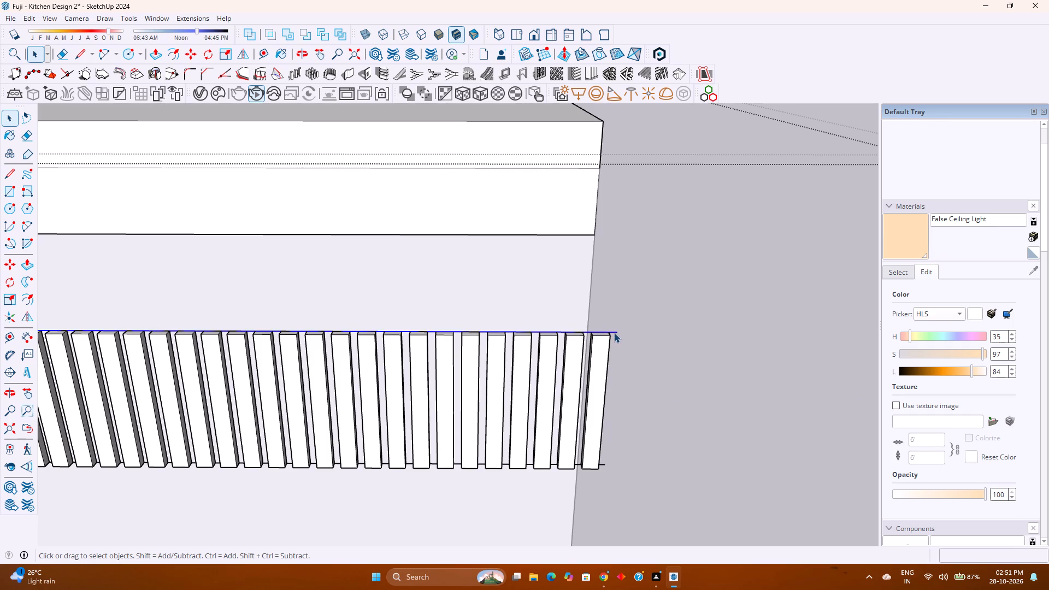
click(604, 464)
key(Delete)
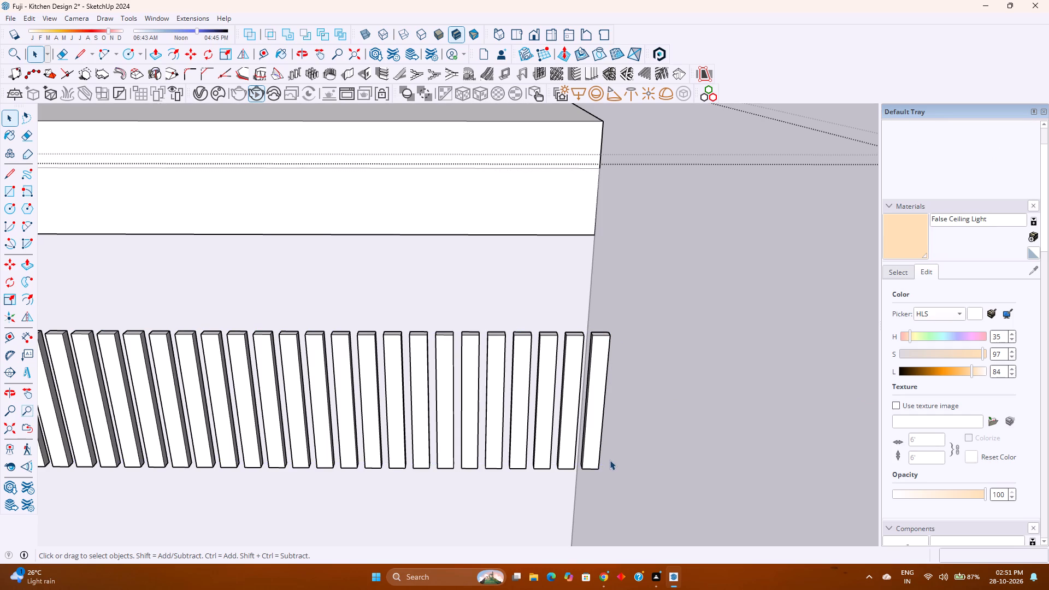
Delete the copied face's remaining vertical edge at the opposite end of the louvre strip.
scroll(611, 450, down, 7)
scroll(564, 427, down, 4)
shift+middle_drag(379, 429, 505, 397)
middle_drag(265, 396, 438, 370)
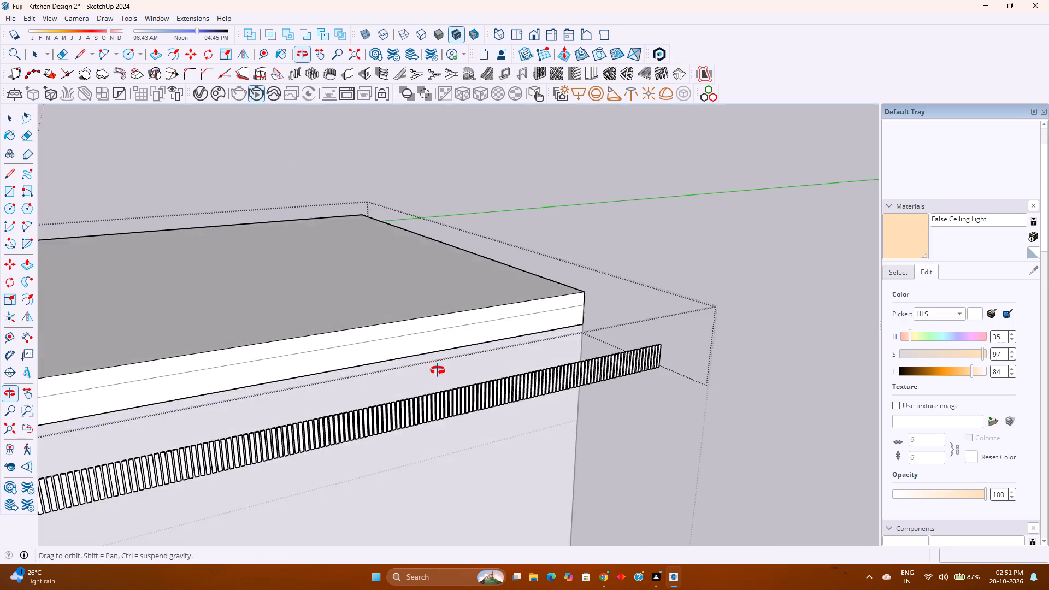
middle_drag(438, 370, 478, 364)
middle_click(478, 364)
scroll(476, 364, down, 3)
shift+middle_drag(387, 397, 496, 332)
shift+middle_click(496, 332)
scroll(345, 388, up, 7)
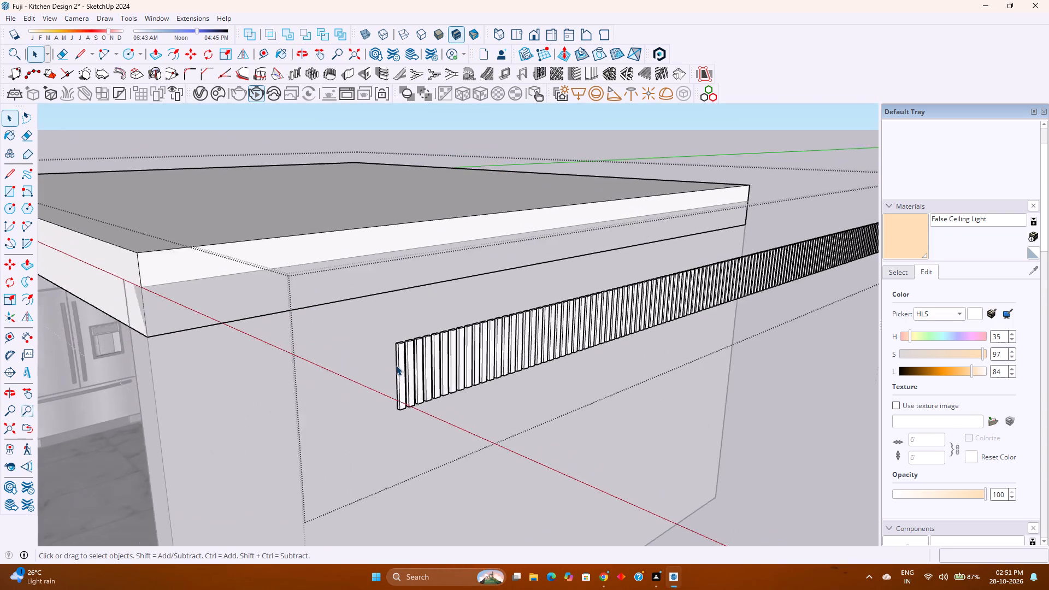
scroll(396, 365, up, 7)
click(396, 359)
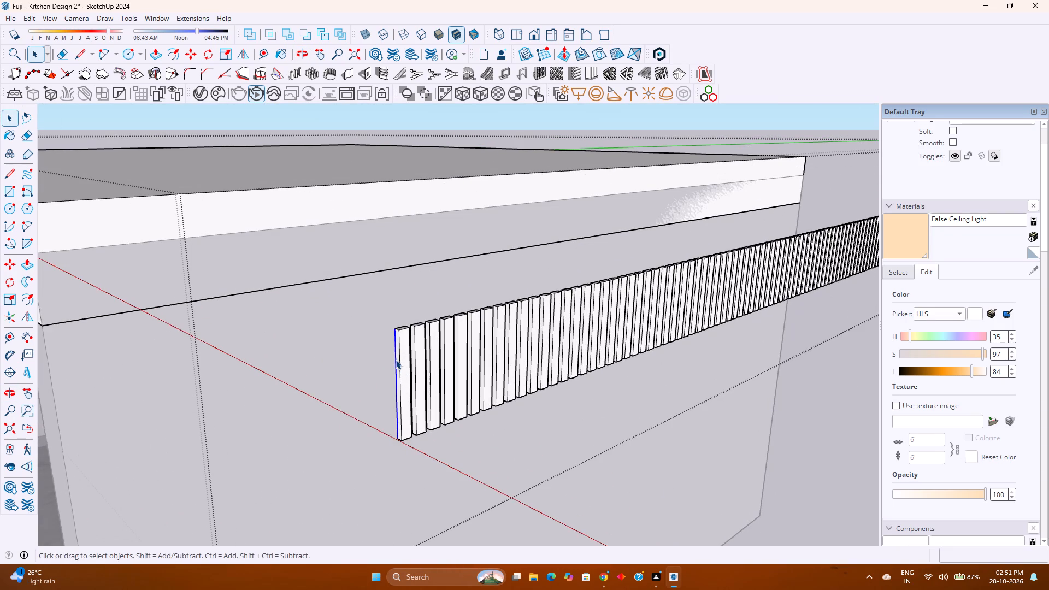
key(Delete)
key(Escape)
Move the louvre group by its end corner back into the room, onto the narrow ceiling face above the wall cabinets.
click(402, 356)
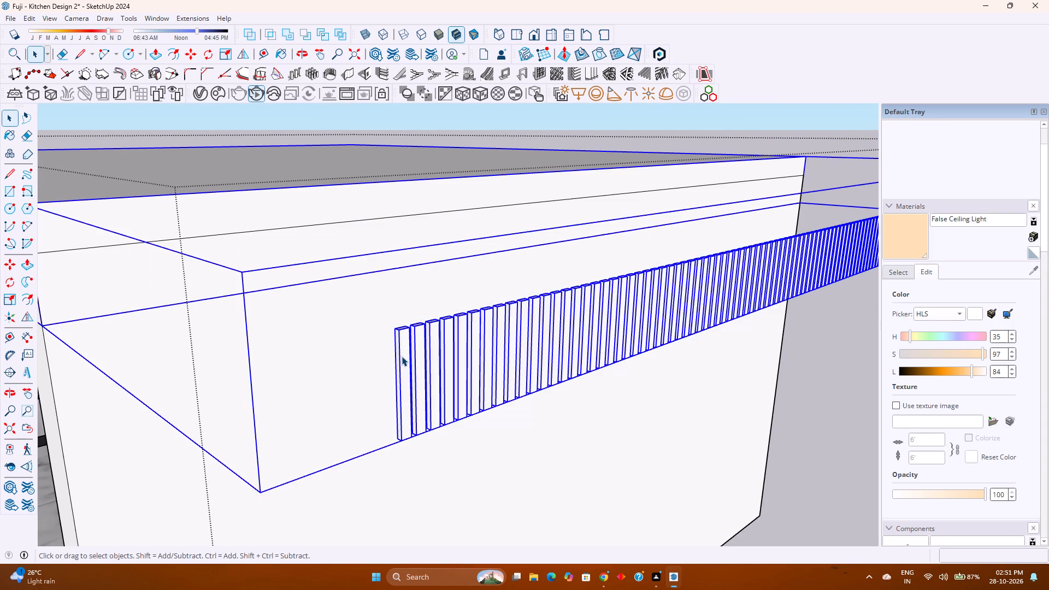
click(402, 356)
click(402, 356)
key(m)
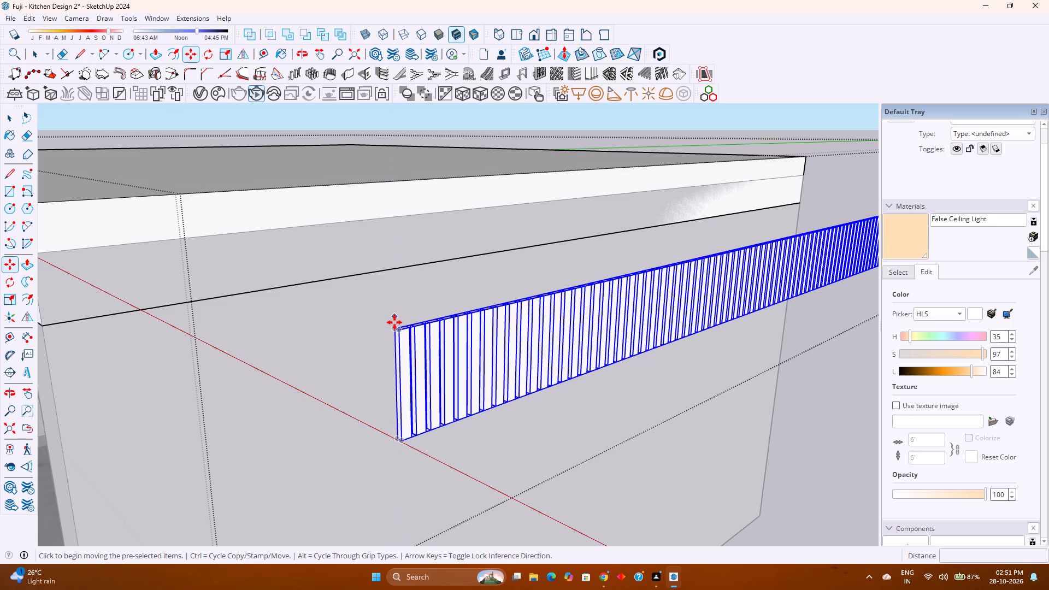
scroll(393, 327, up, 6)
scroll(393, 327, down, 4)
click(396, 334)
scroll(319, 322, down, 2)
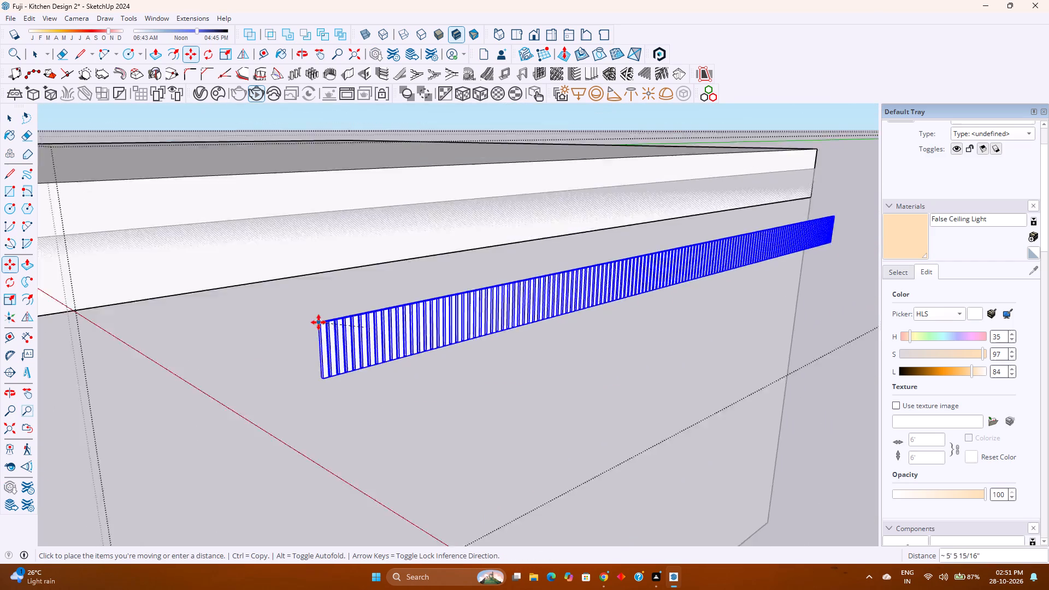
scroll(319, 322, down, 12)
shift+middle_drag(255, 315, 651, 345)
shift+middle_click(651, 345)
scroll(288, 301, up, 4)
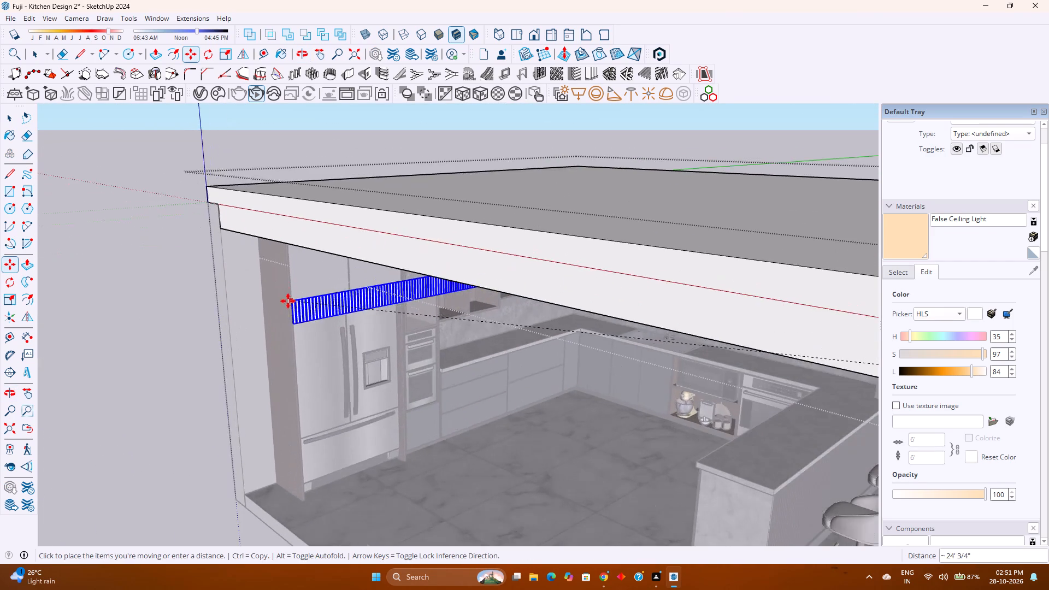
middle_drag(285, 301, 345, 246)
middle_click(345, 246)
scroll(329, 179, up, 4)
middle_drag(345, 170, 278, 155)
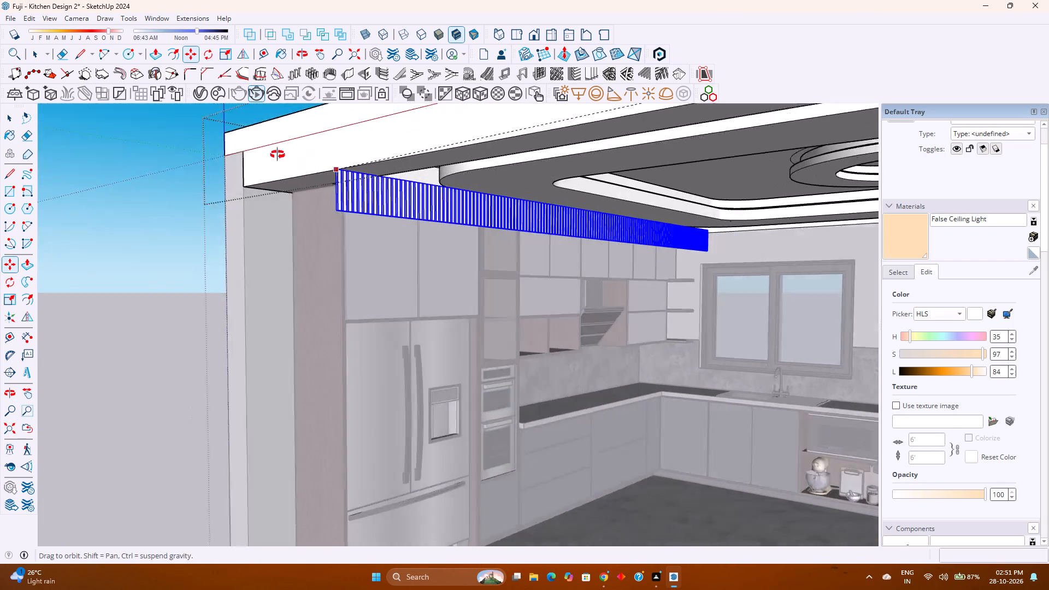
middle_drag(278, 155, 265, 152)
middle_click(265, 152)
scroll(265, 152, up, 1)
key(Left)
key(Right)
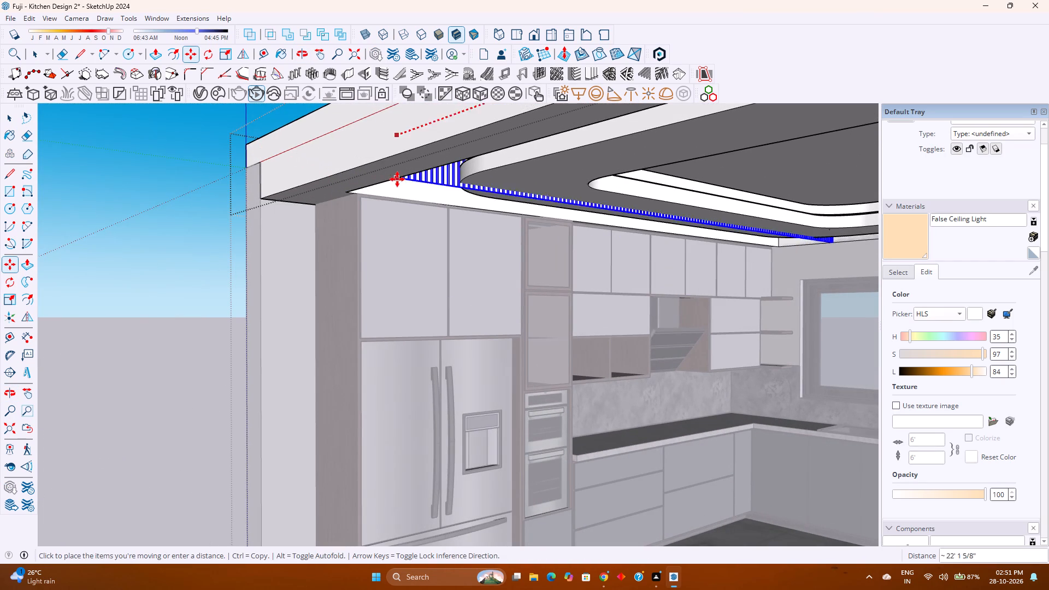
scroll(391, 189, up, 6)
middle_drag(386, 192, 256, 185)
middle_click(256, 185)
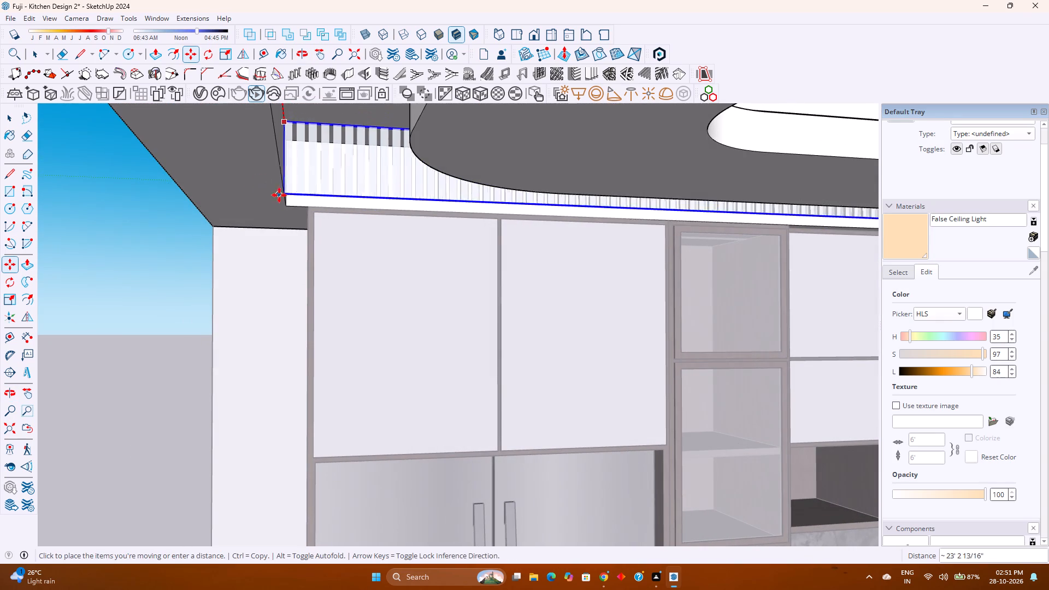
click(286, 207)
middle_drag(249, 226, 455, 160)
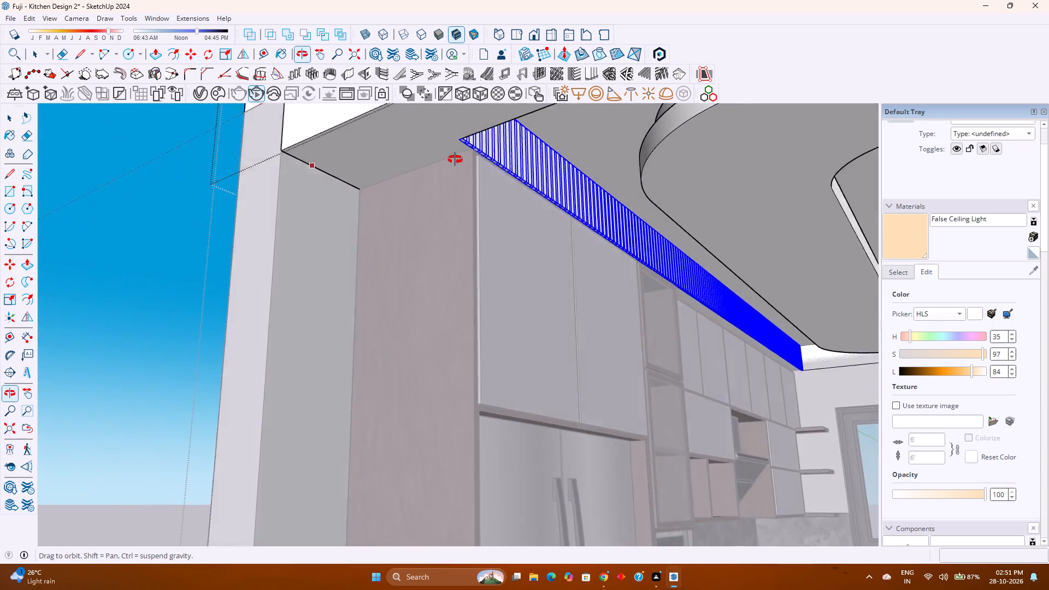
middle_drag(455, 160, 465, 160)
scroll(505, 144, up, 15)
key(space)
scroll(480, 162, down, 4)
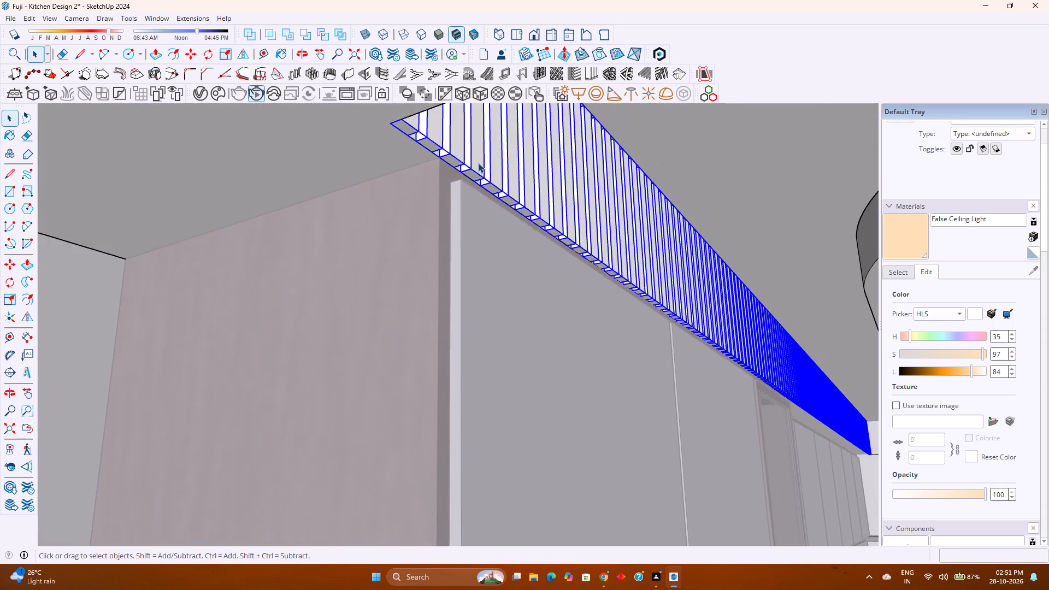
key(Escape)
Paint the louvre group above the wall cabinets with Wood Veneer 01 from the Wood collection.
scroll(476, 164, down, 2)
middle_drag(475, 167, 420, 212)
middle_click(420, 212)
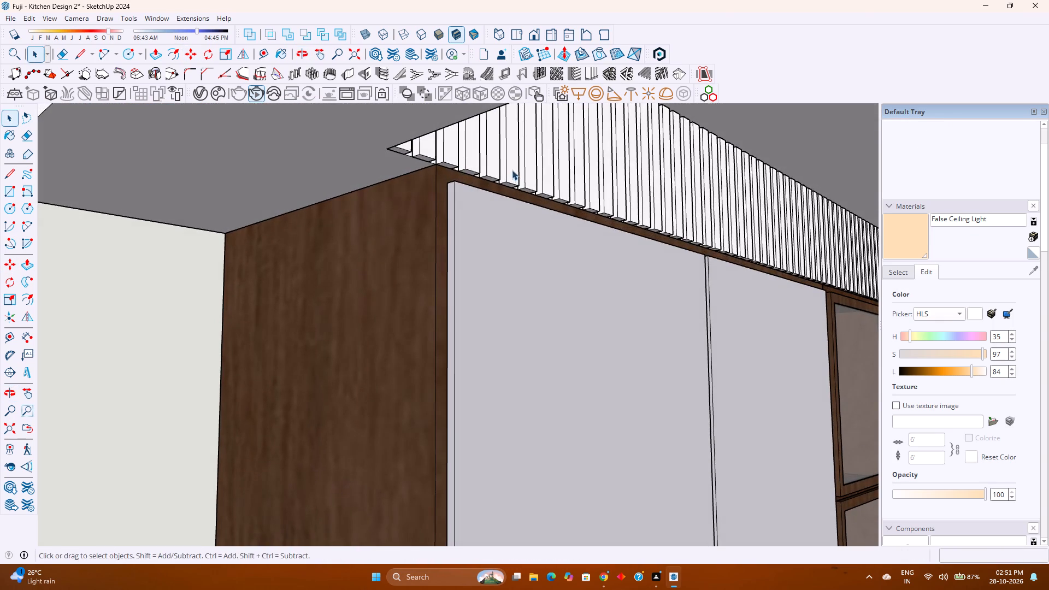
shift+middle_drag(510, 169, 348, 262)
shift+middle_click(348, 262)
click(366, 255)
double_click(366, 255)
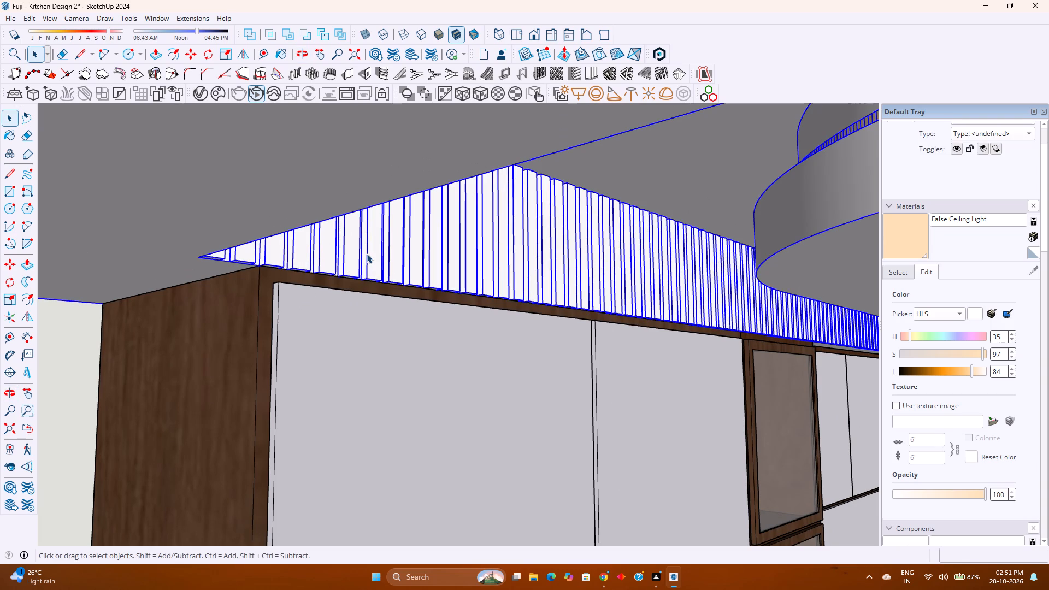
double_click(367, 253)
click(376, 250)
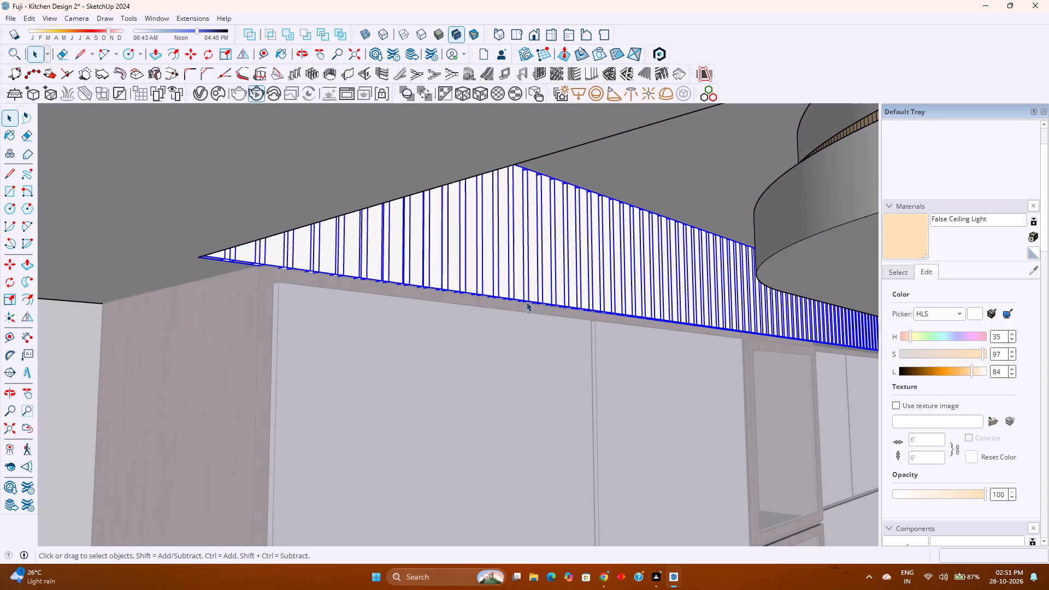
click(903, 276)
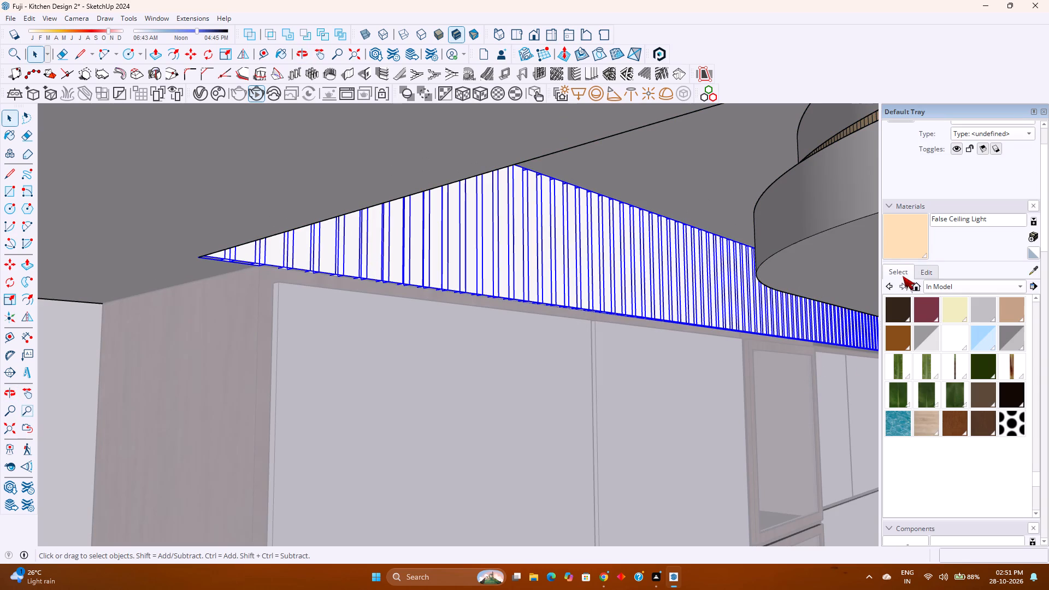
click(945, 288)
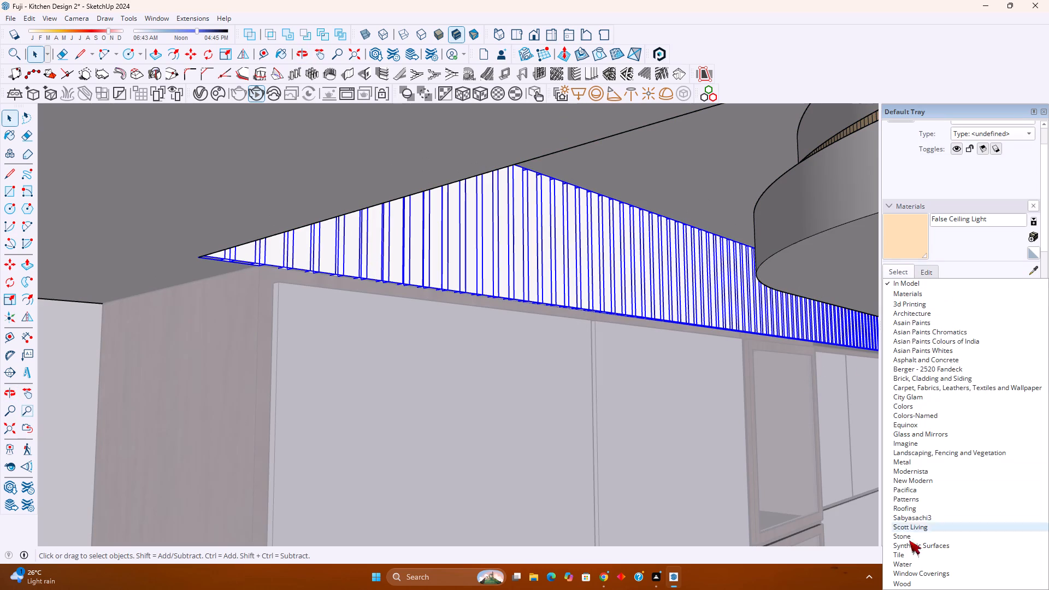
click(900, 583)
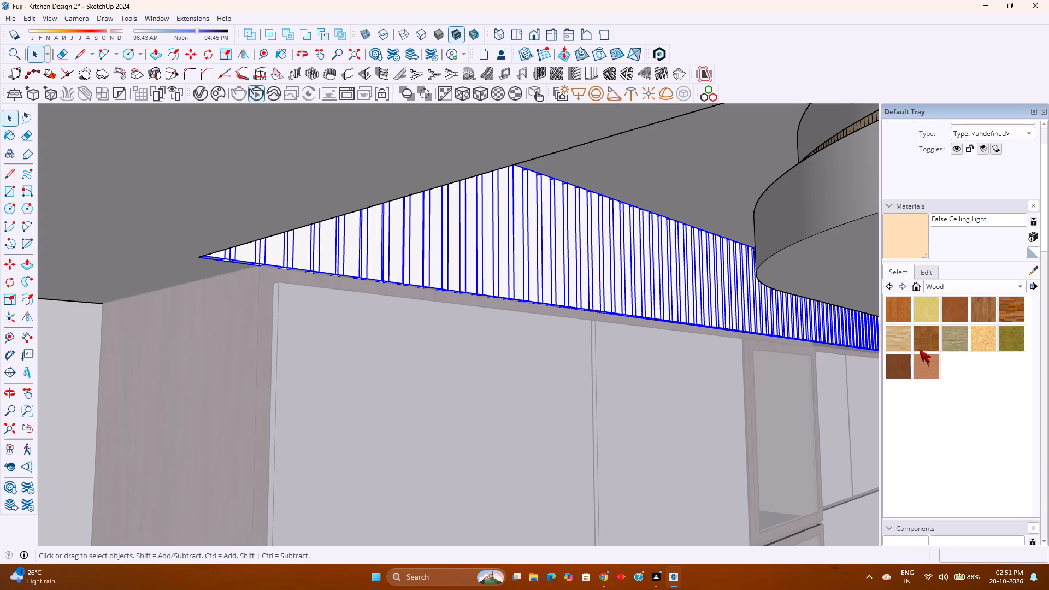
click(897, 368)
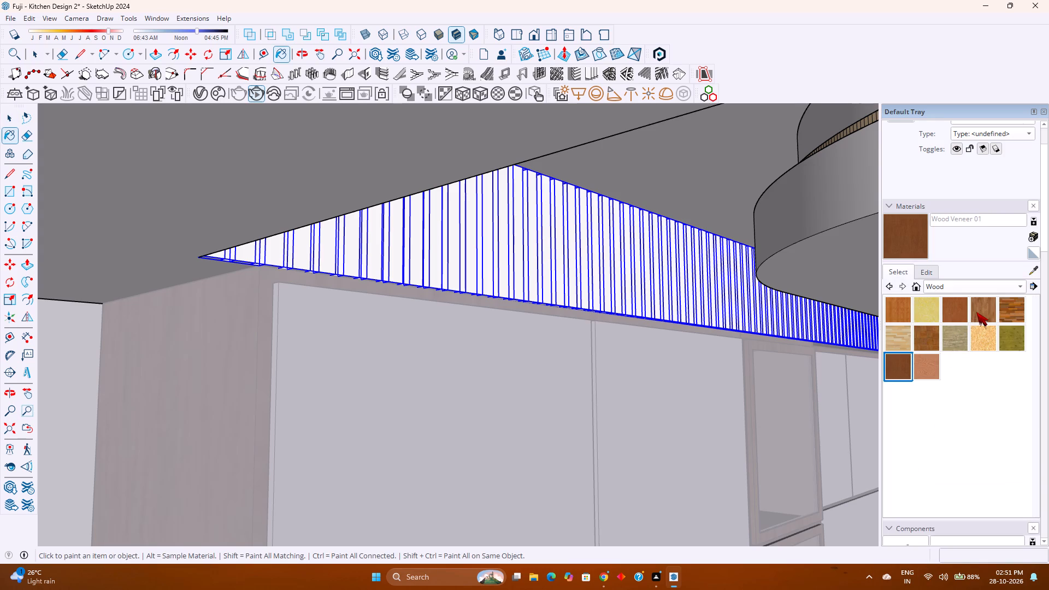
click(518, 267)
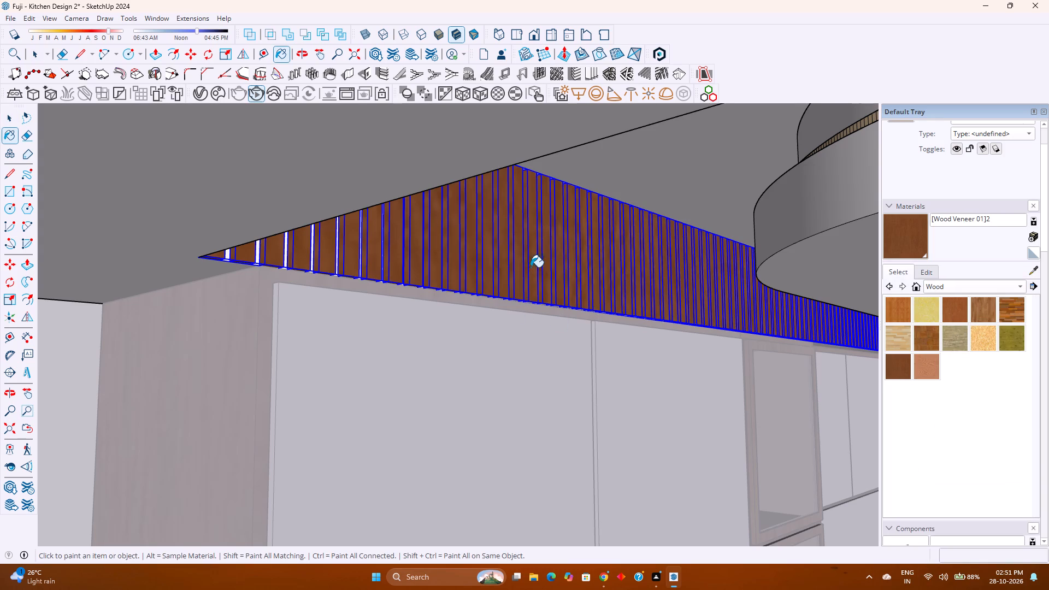
Paint the louvre group with the Wood Floor Dark material.
middle_drag(700, 268, 597, 285)
middle_click(595, 285)
middle_click(590, 283)
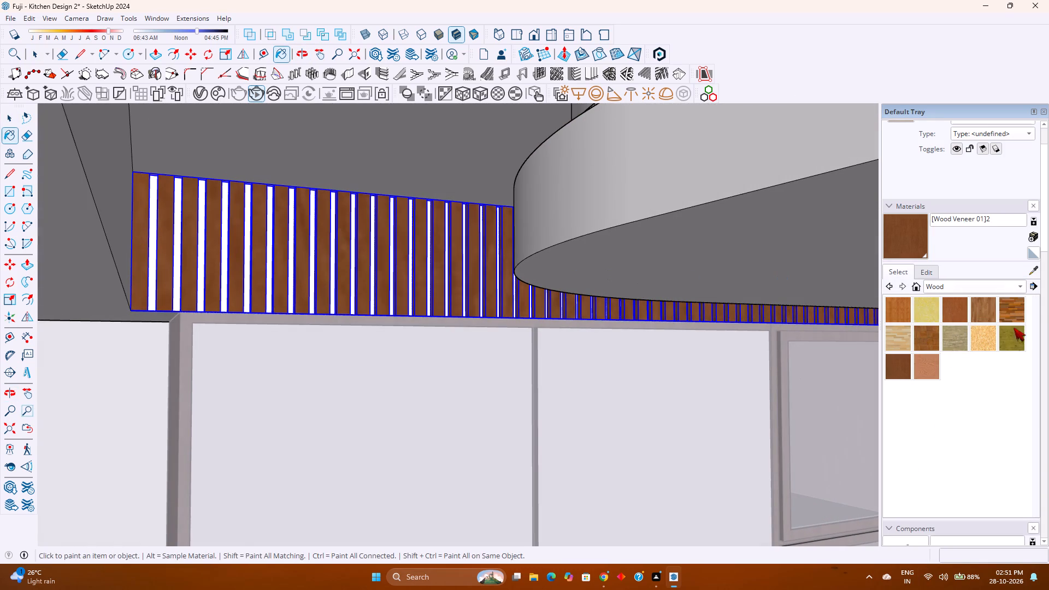
click(1009, 311)
click(325, 263)
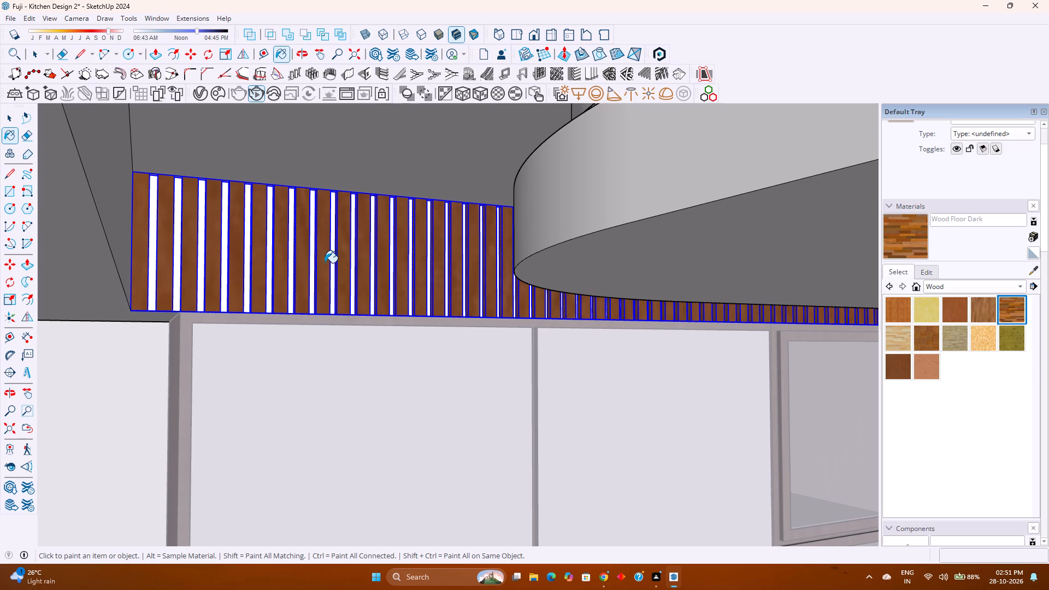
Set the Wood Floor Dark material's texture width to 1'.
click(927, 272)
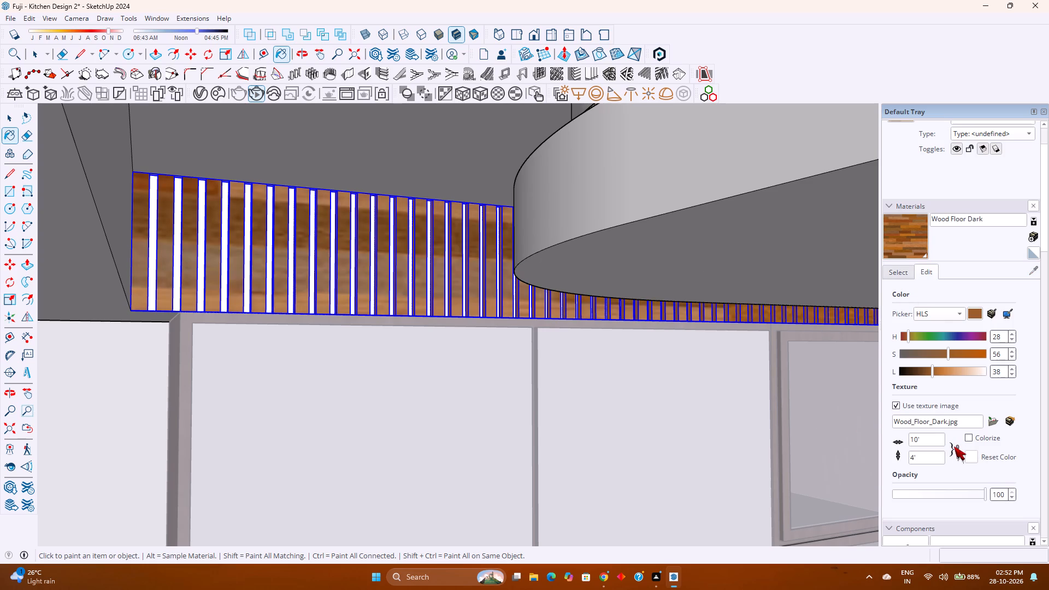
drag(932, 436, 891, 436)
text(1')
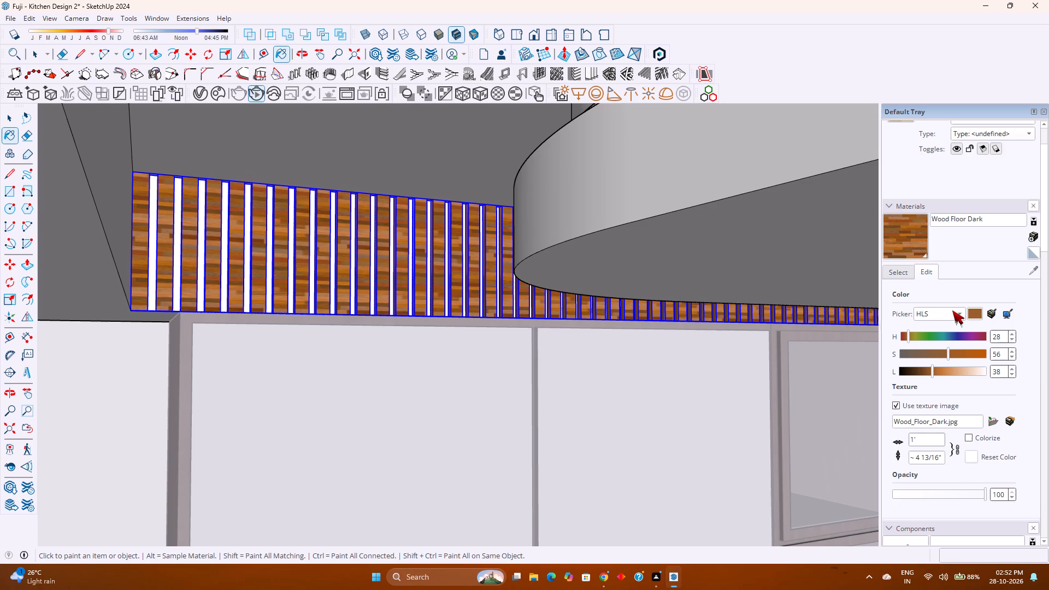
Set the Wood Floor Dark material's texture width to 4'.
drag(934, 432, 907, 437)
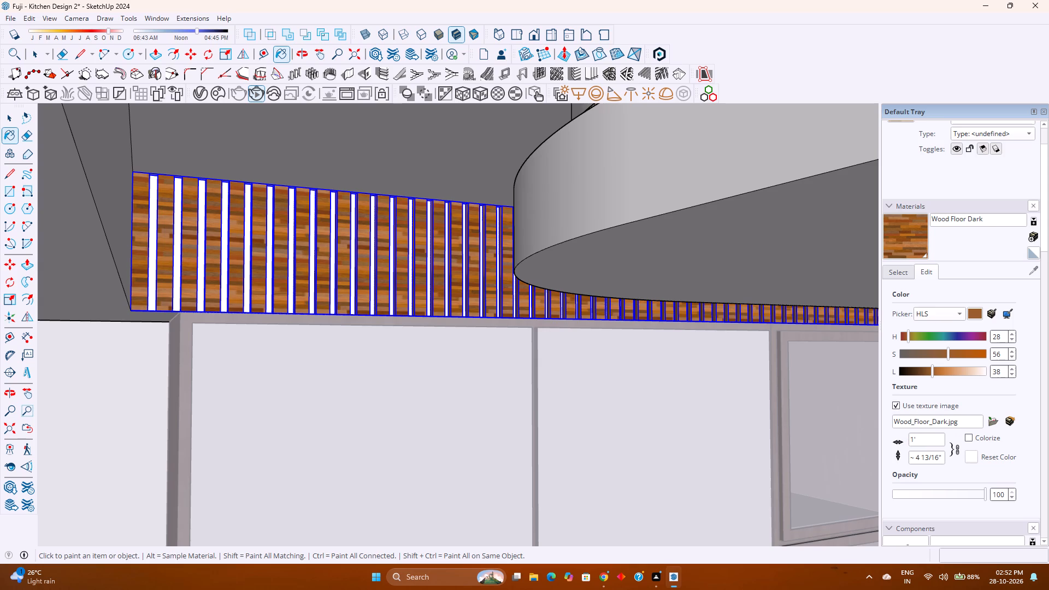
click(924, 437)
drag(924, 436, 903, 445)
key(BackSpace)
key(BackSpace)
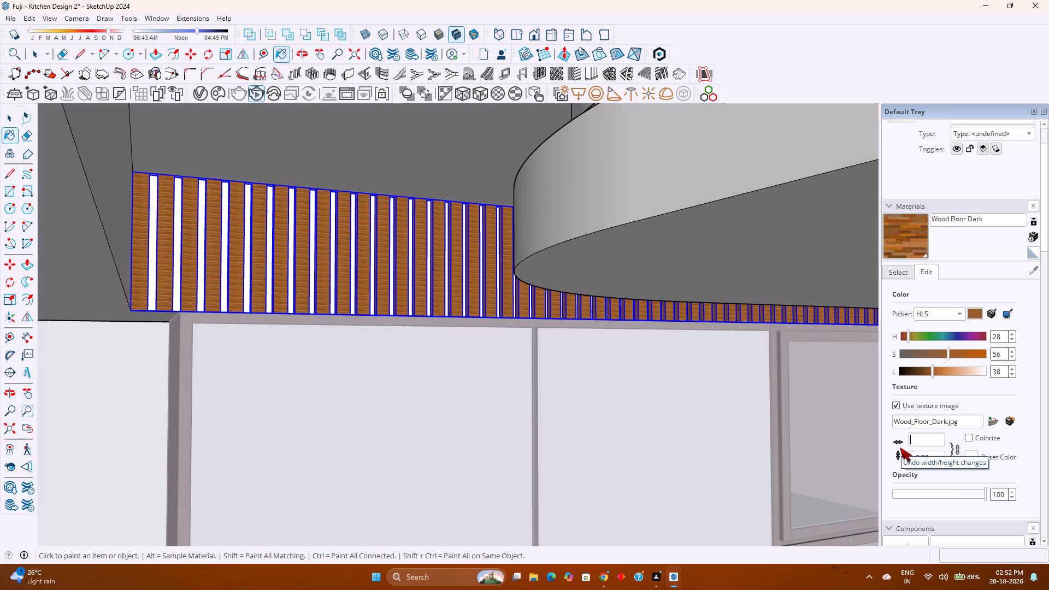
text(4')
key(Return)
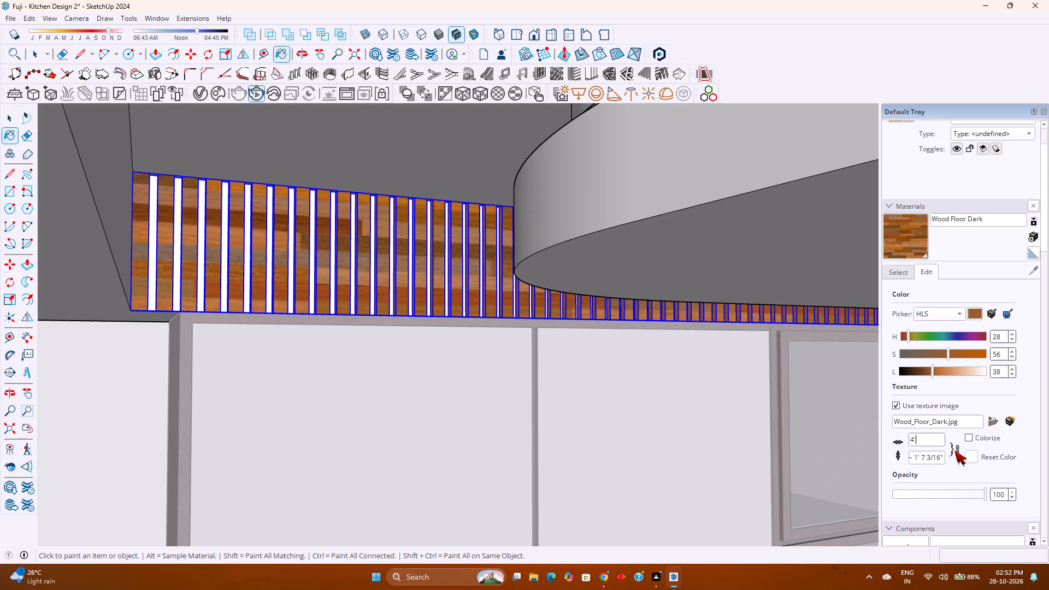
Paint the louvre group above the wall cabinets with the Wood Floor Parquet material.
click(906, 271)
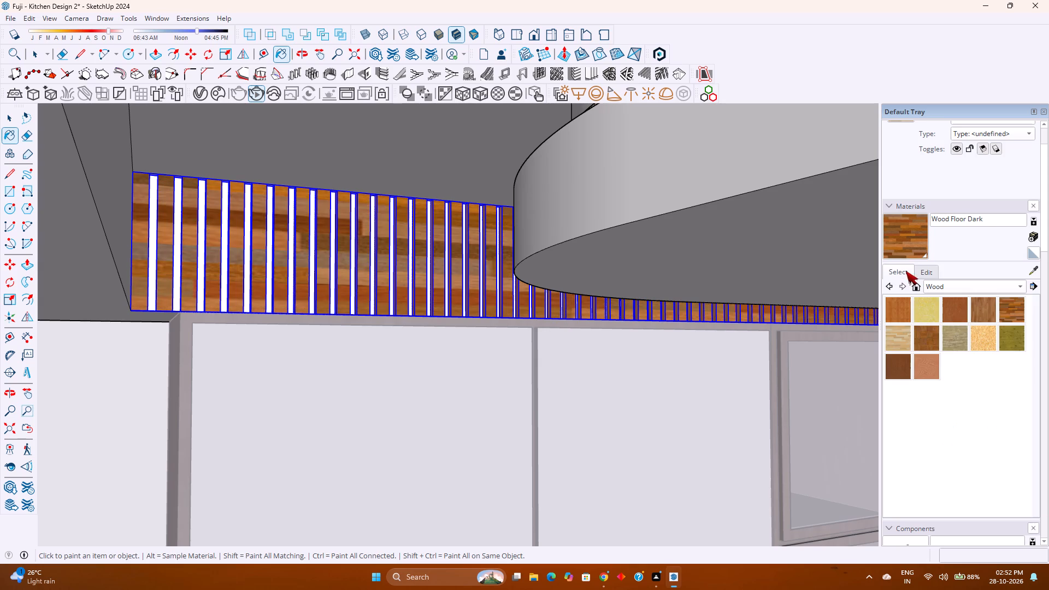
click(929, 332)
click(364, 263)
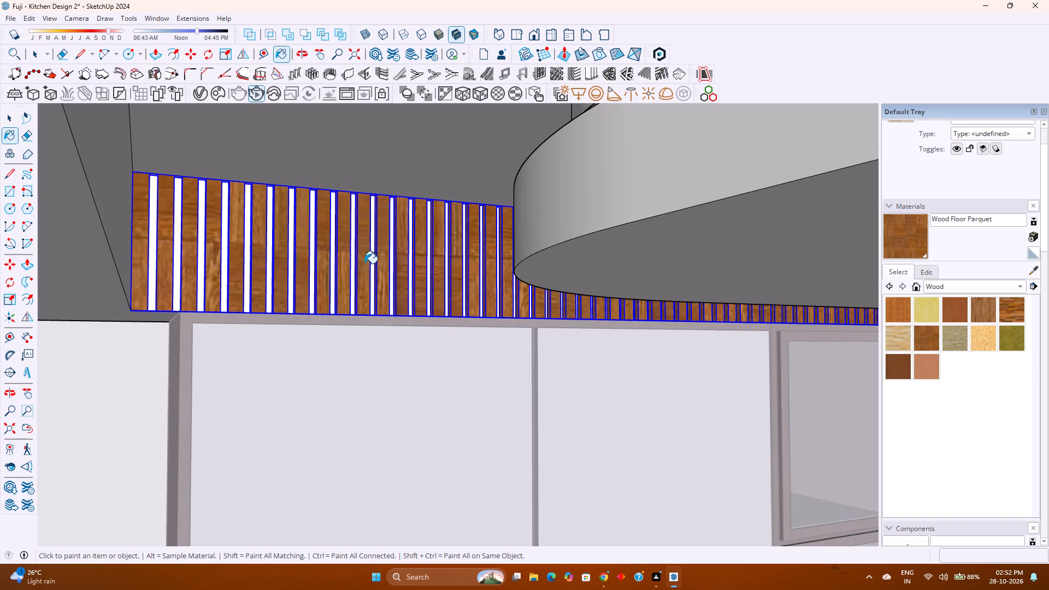
Repaint the louvre group above the wall cabinets with Wood Veneer 01 and clear the selection.
scroll(356, 274, down, 2)
click(897, 370)
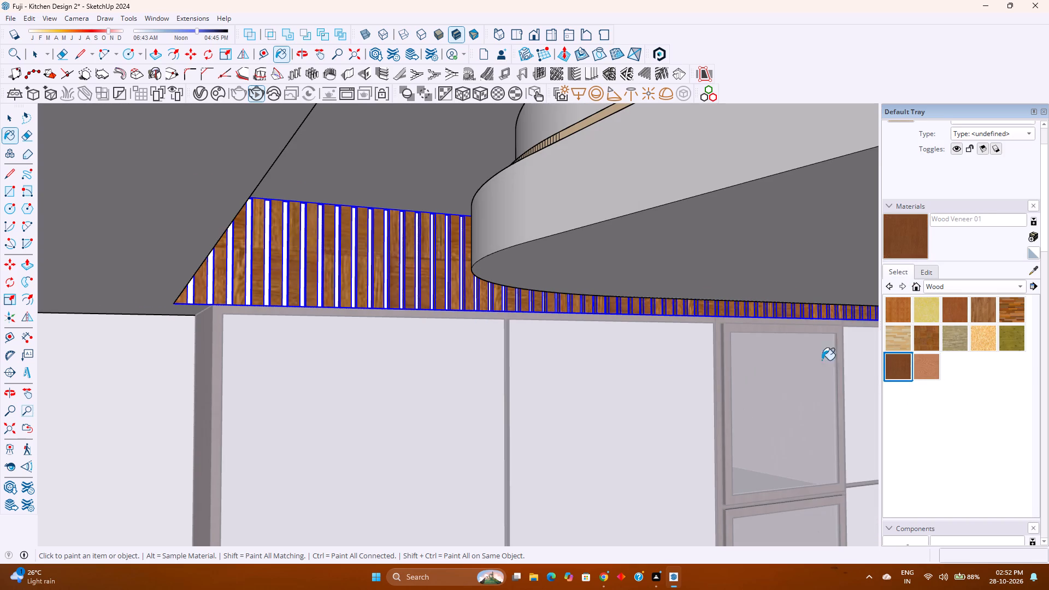
click(344, 277)
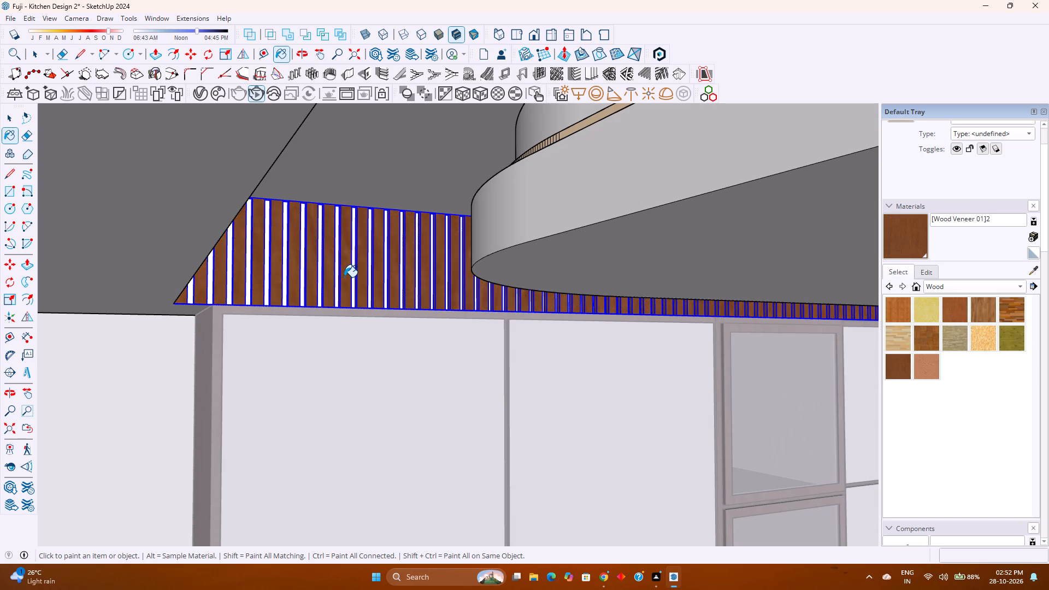
key(space)
key(Escape)
Save the kitchen model with the wood-veneered louvres.
scroll(298, 275, down, 5)
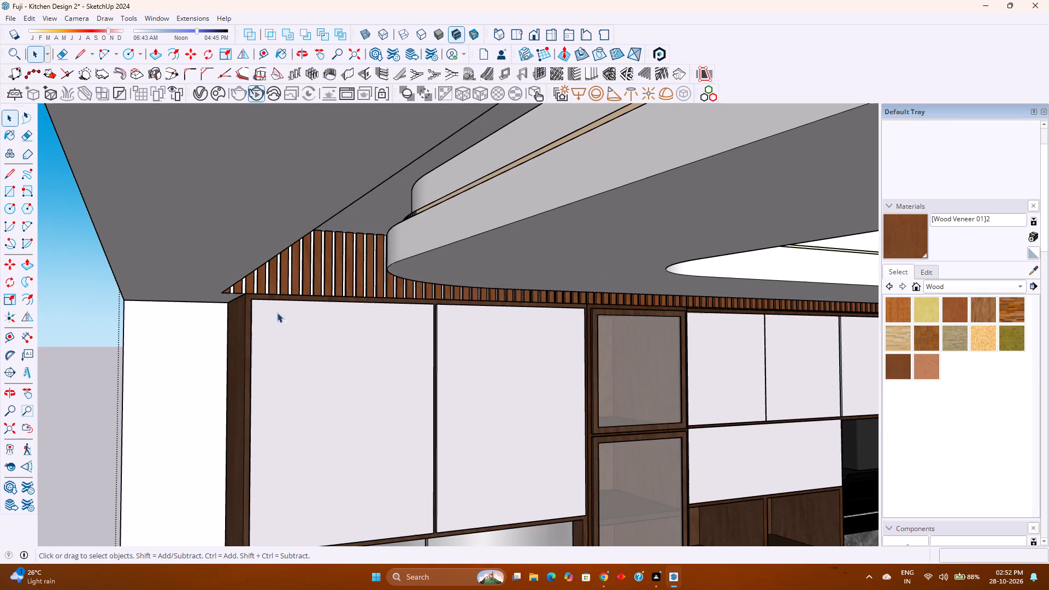
middle_drag(261, 341, 499, 324)
middle_click(499, 324)
scroll(475, 309, down, 3)
middle_drag(360, 376, 521, 357)
scroll(524, 355, down, 8)
key(ctrl+s)
Examine the whole kitchen and its stepped false ceiling with the louvre strip and circular ring from several angles.
middle_drag(473, 304, 396, 326)
scroll(394, 326, down, 3)
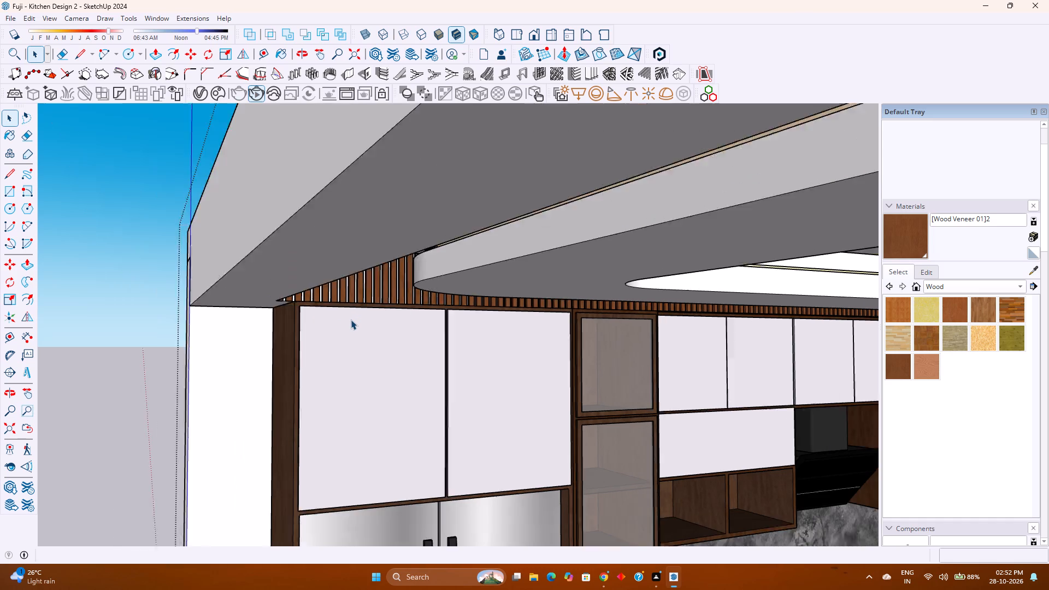
scroll(351, 320, down, 5)
shift+middle_drag(471, 312, 391, 264)
shift+middle_click(391, 264)
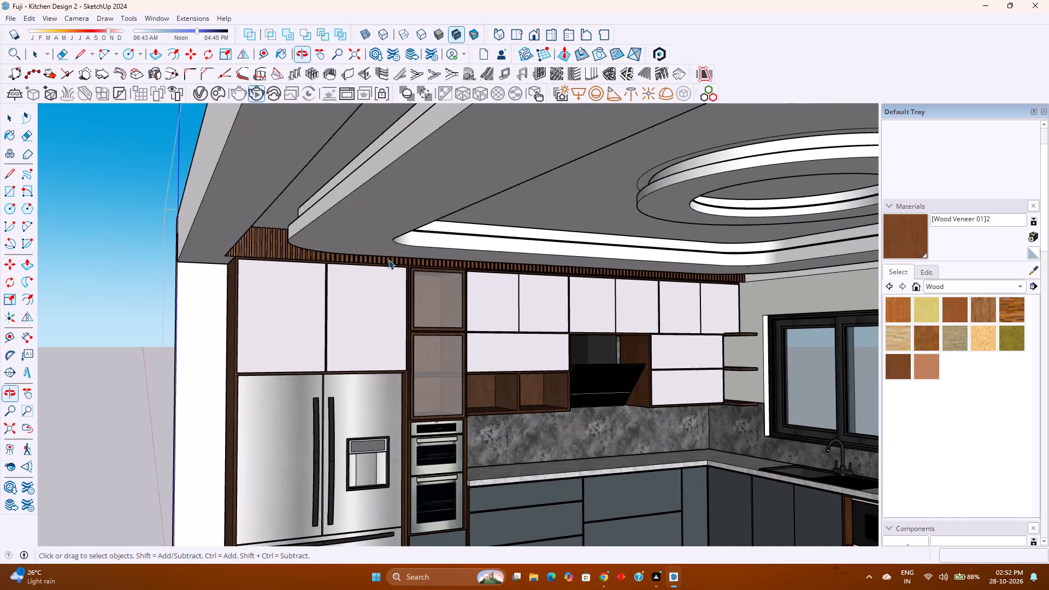
scroll(385, 257, down, 3)
middle_drag(370, 264, 546, 269)
shift+middle_drag(645, 265, 499, 248)
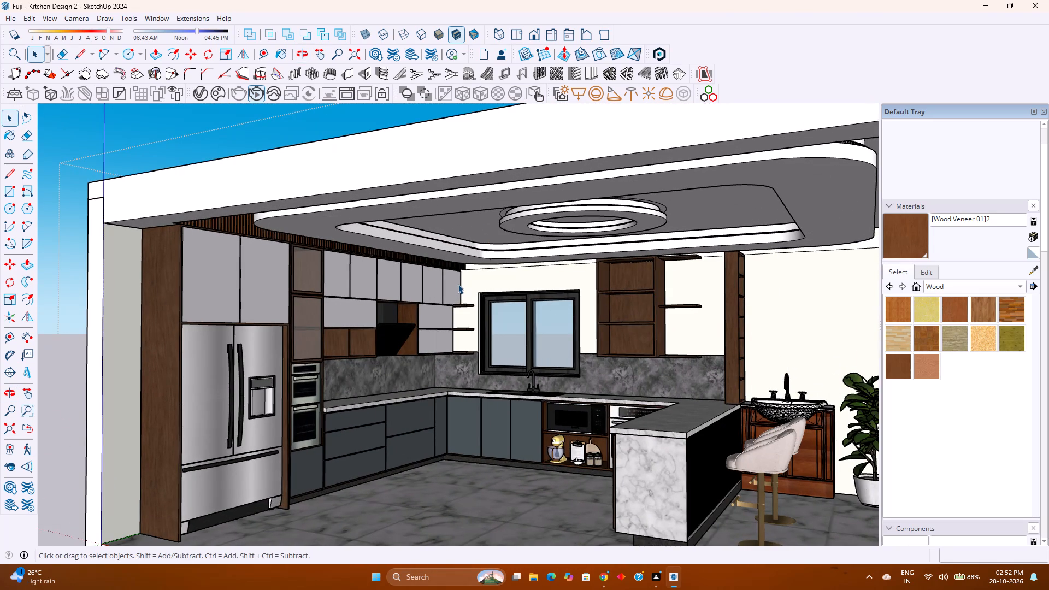
middle_drag(457, 284, 496, 259)
middle_click(496, 259)
shift+middle_drag(522, 264, 469, 257)
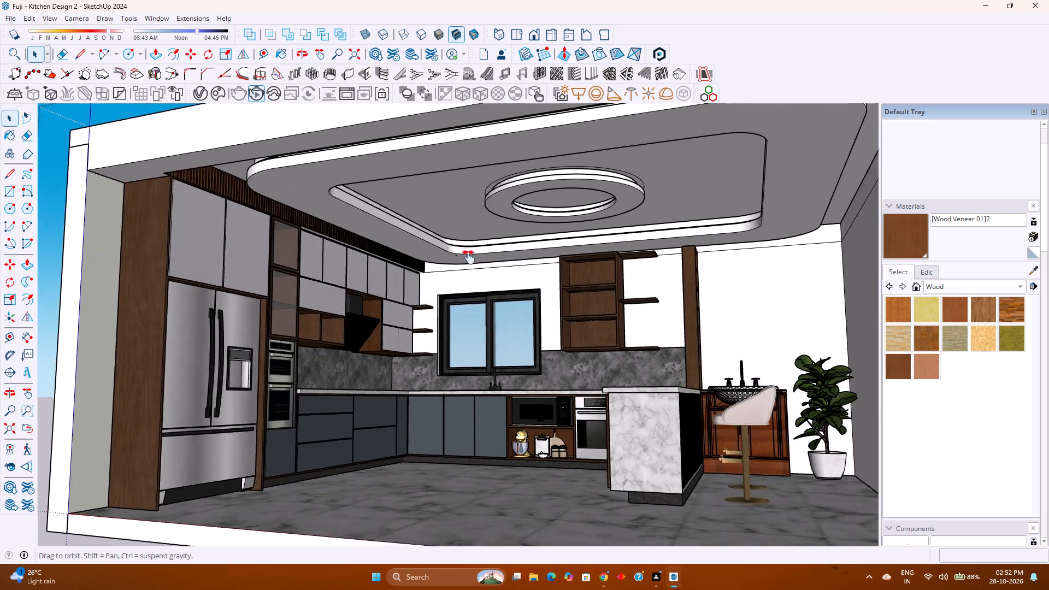
shift+middle_drag(469, 257, 358, 268)
middle_click(358, 268)
middle_drag(358, 268, 405, 238)
middle_click(405, 238)
scroll(410, 246, down, 3)
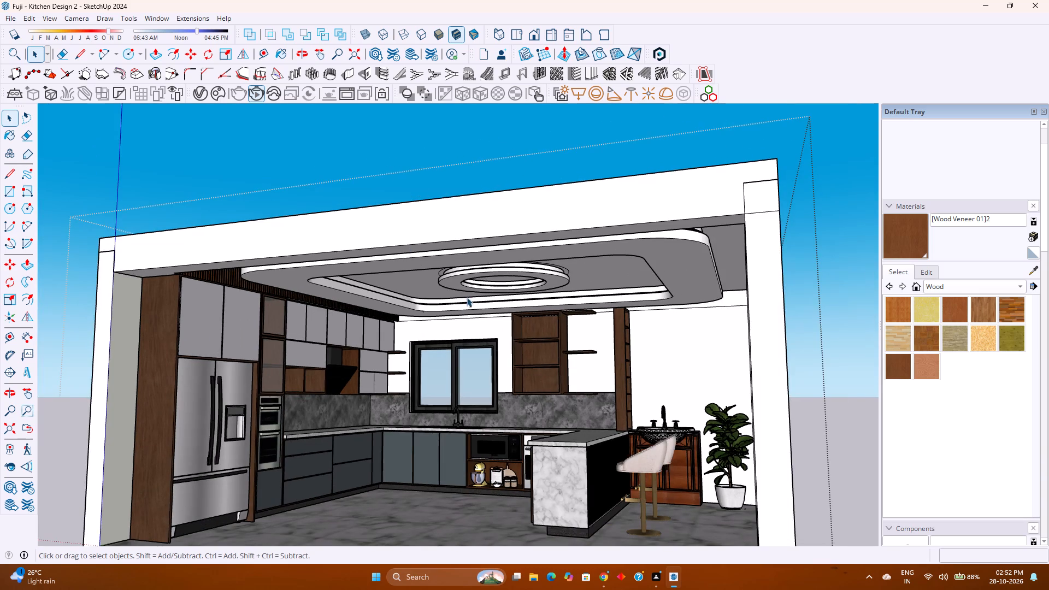
middle_drag(467, 297, 522, 228)
middle_click(523, 228)
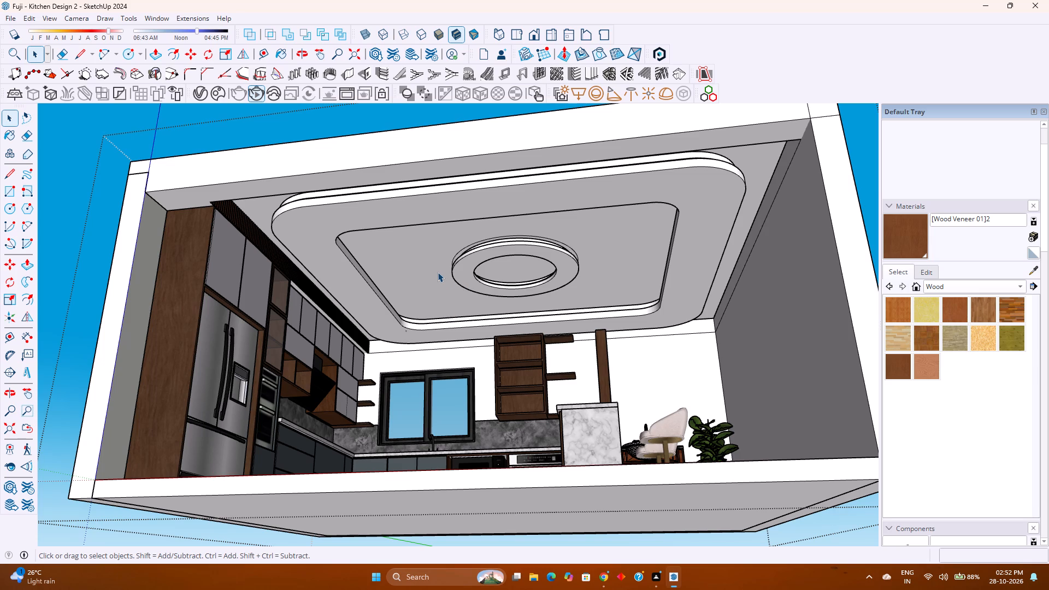
scroll(438, 272, up, 1)
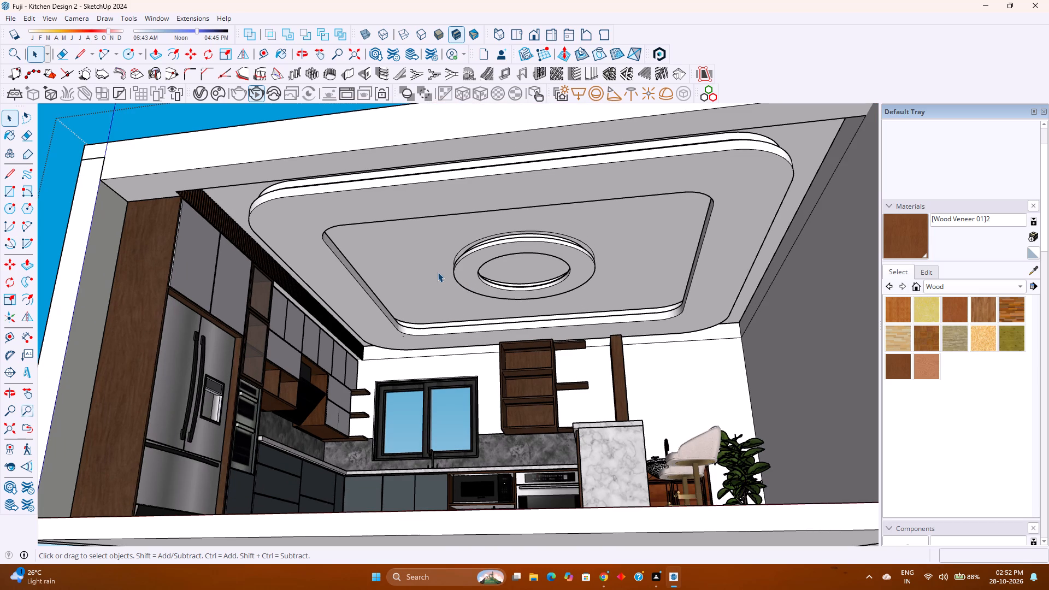
scroll(438, 275, up, 3)
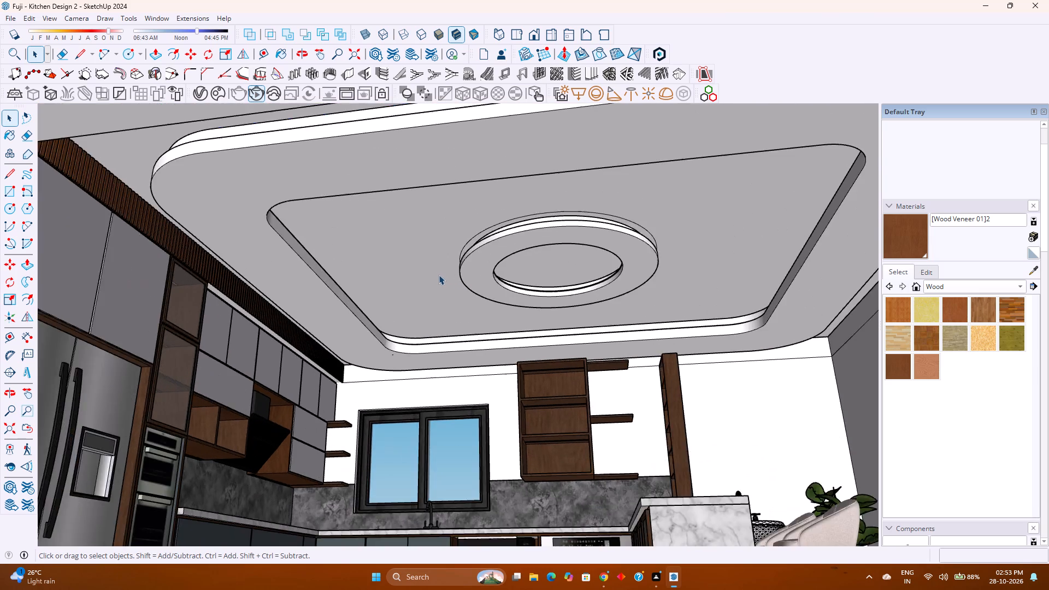
scroll(460, 286, up, 3)
middle_drag(461, 286, 399, 290)
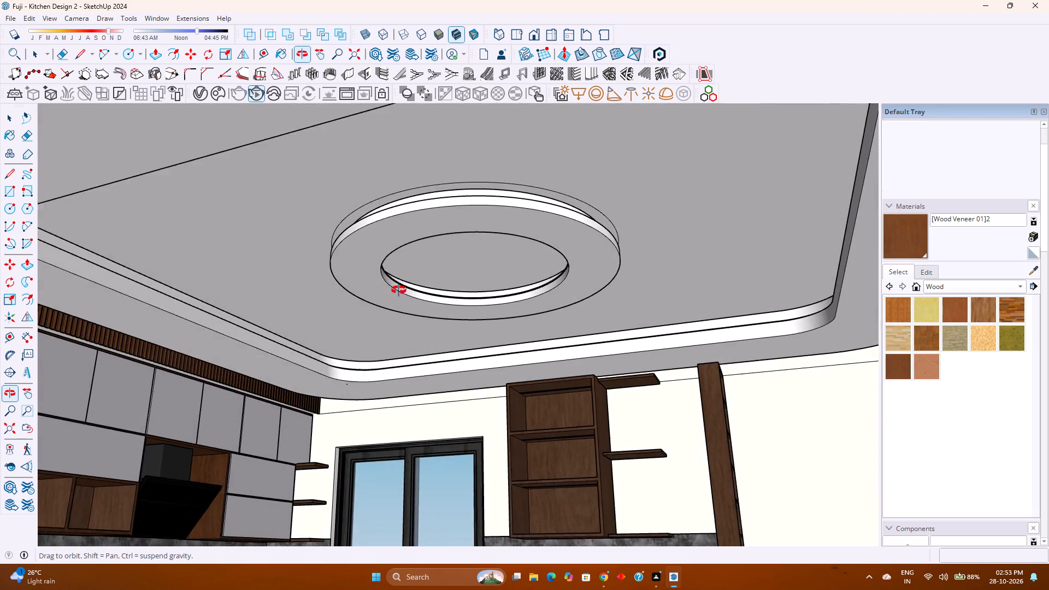
middle_drag(399, 290, 404, 284)
middle_click(405, 284)
scroll(406, 283, down, 5)
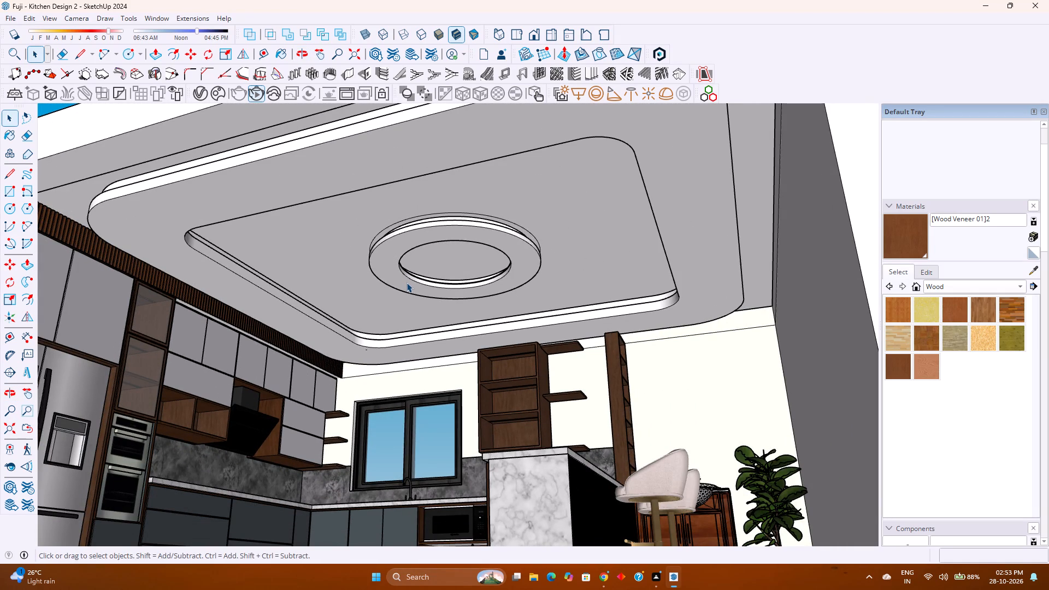
Open the ceiling group and delete the leftover circle edge on the ceiling face above the circular ring.
scroll(446, 237, up, 3)
middle_drag(470, 229, 457, 261)
middle_click(457, 261)
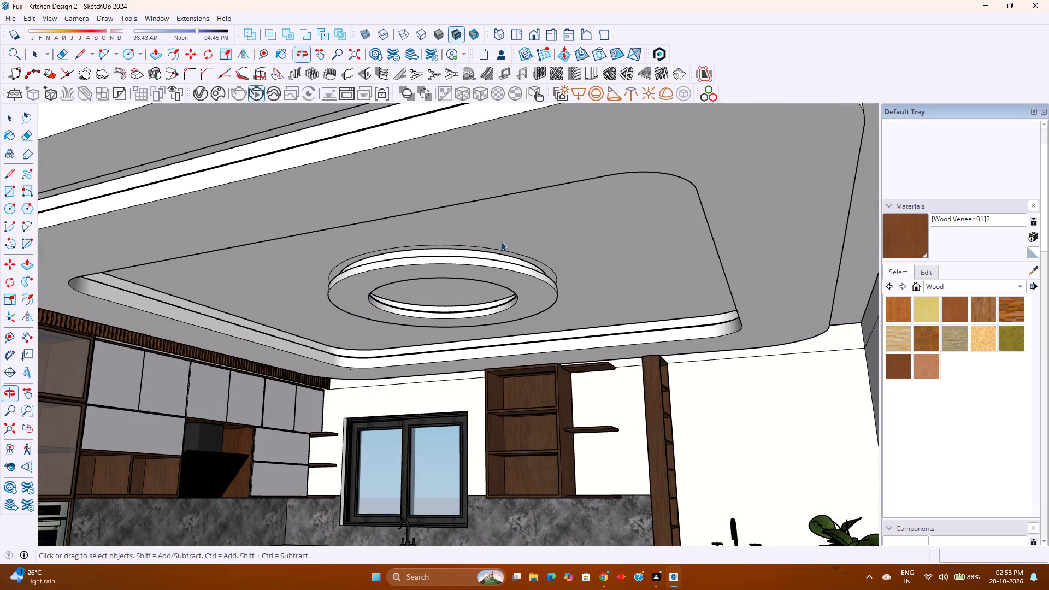
double_click(539, 232)
scroll(535, 234, up, 4)
double_click(534, 263)
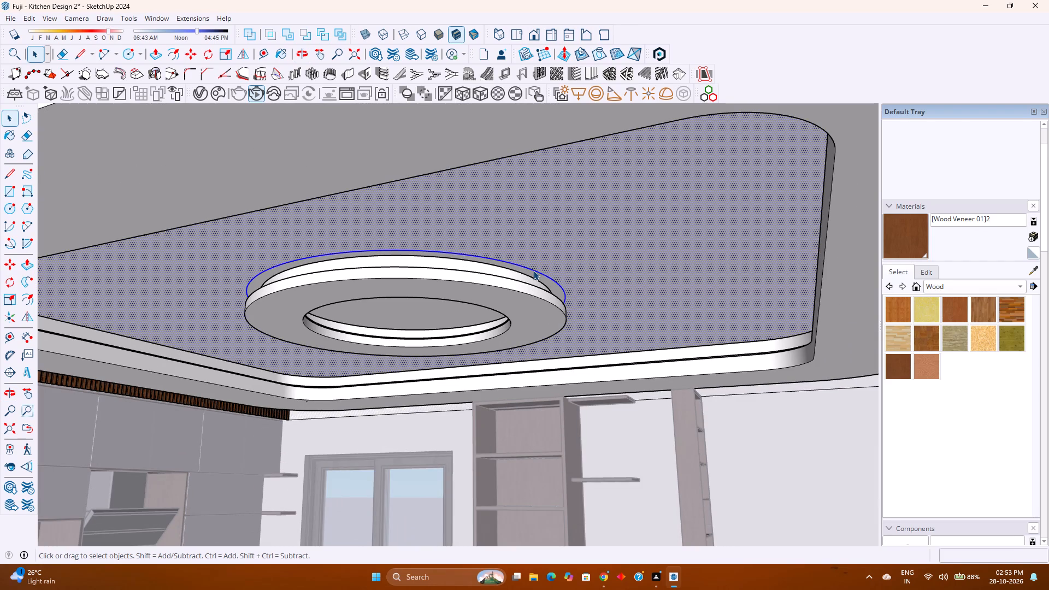
click(533, 270)
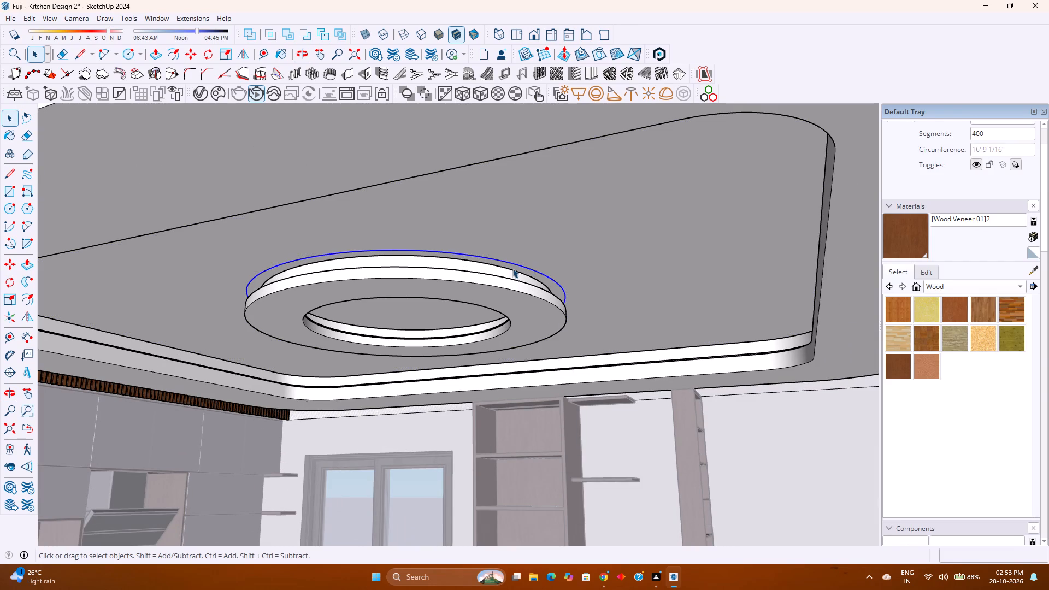
key(Delete)
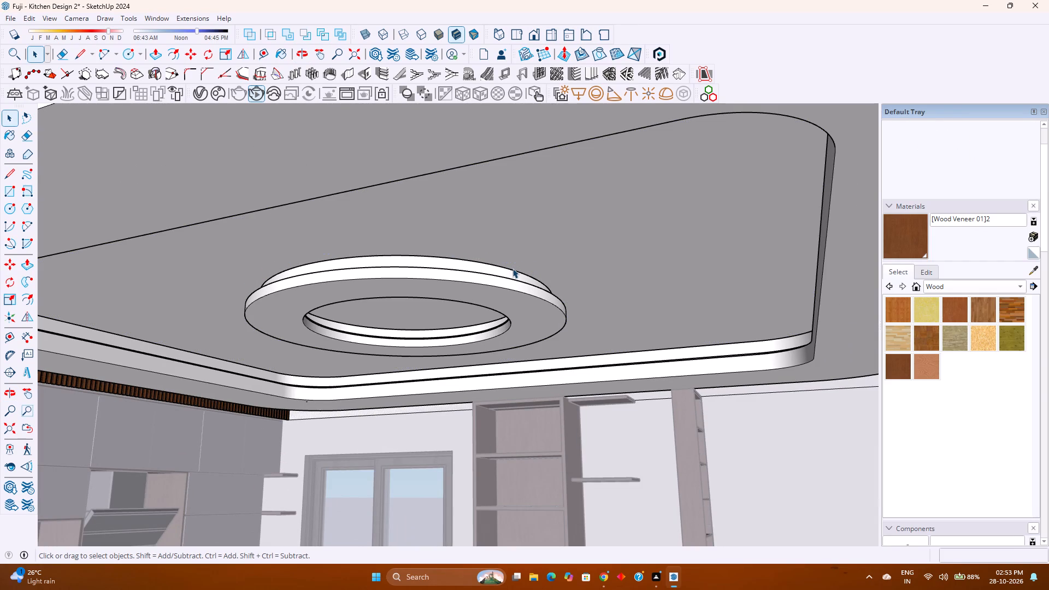
Close the ceiling group and save the model.
scroll(510, 268, down, 8)
middle_drag(465, 286, 510, 230)
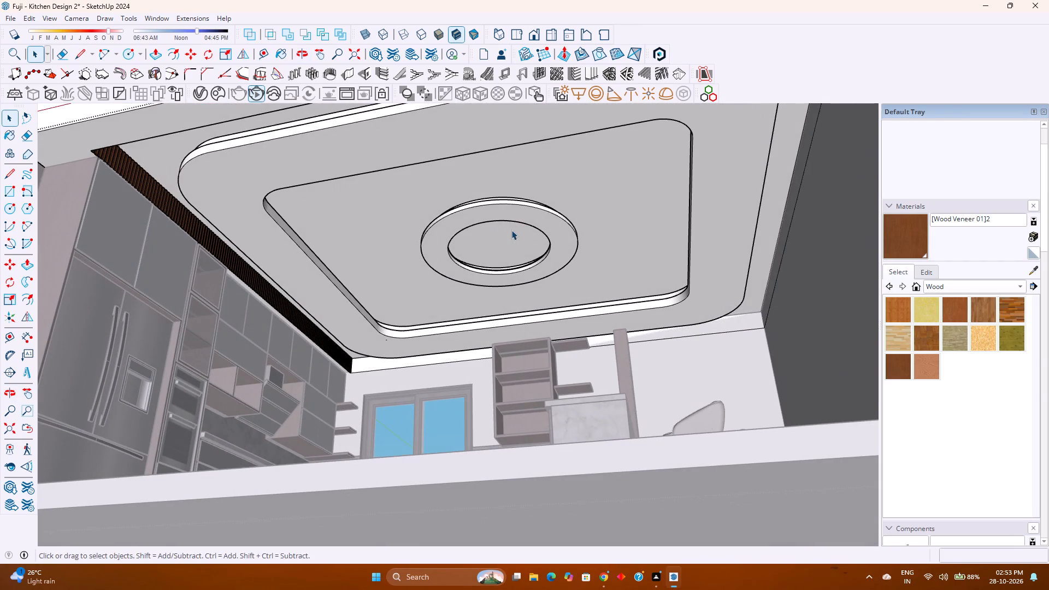
scroll(511, 230, down, 3)
middle_drag(511, 231, 500, 257)
middle_click(500, 257)
key(Escape)
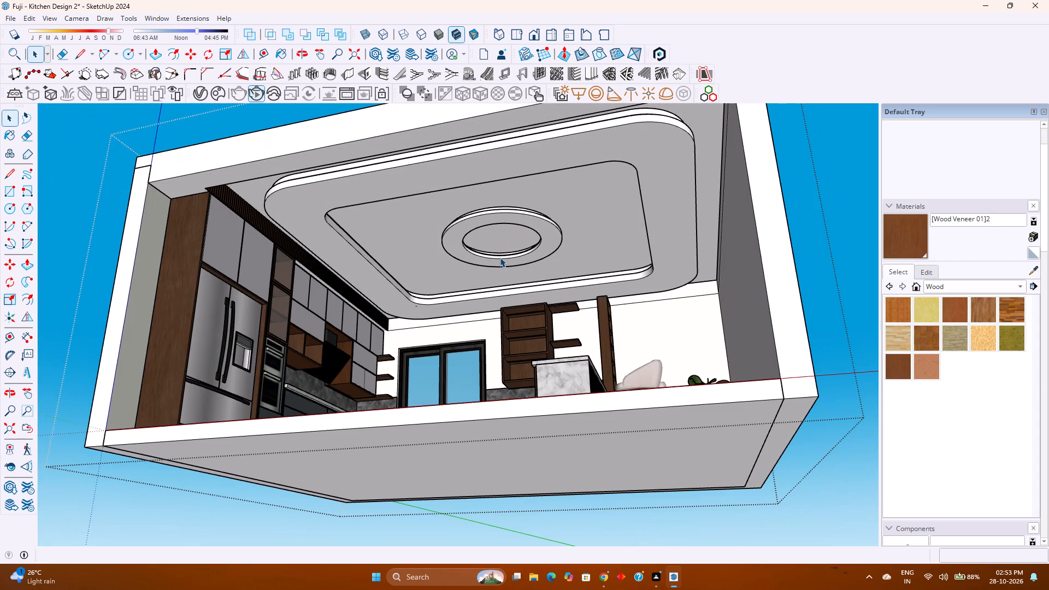
key(ctrl+s)
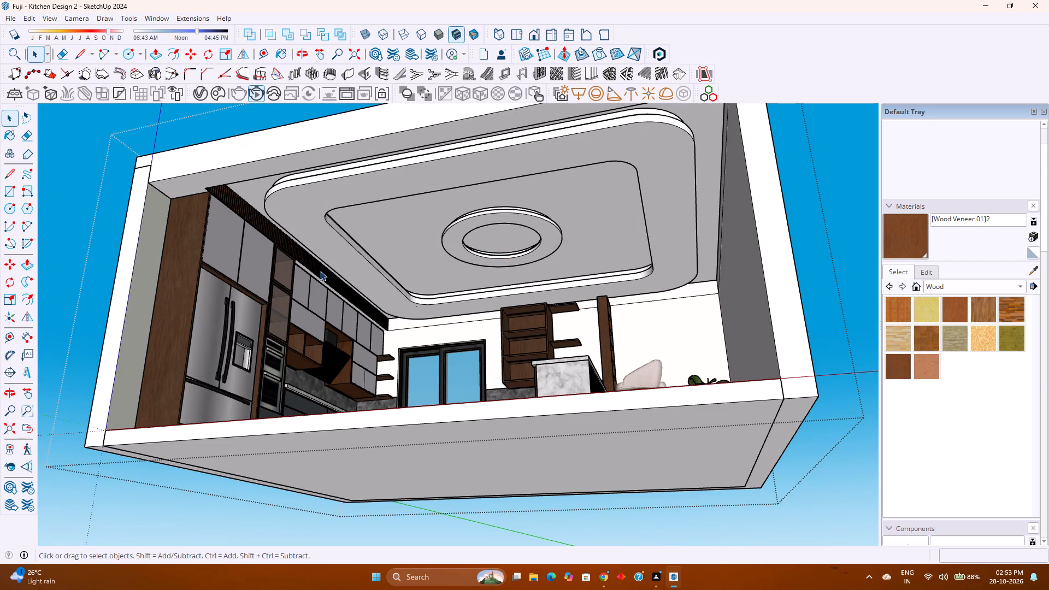
Open the ceiling group and hide the border's underside face around the stray edge in the corner beside the louvre strip and window.
scroll(316, 240, up, 4)
middle_drag(316, 240, 370, 241)
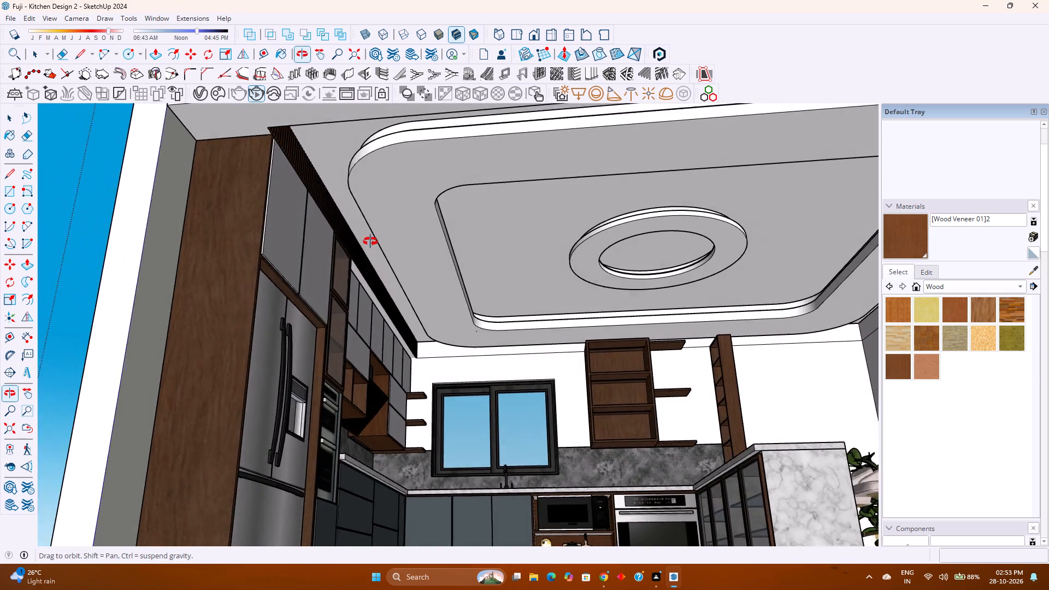
middle_drag(370, 241, 376, 242)
middle_click(376, 242)
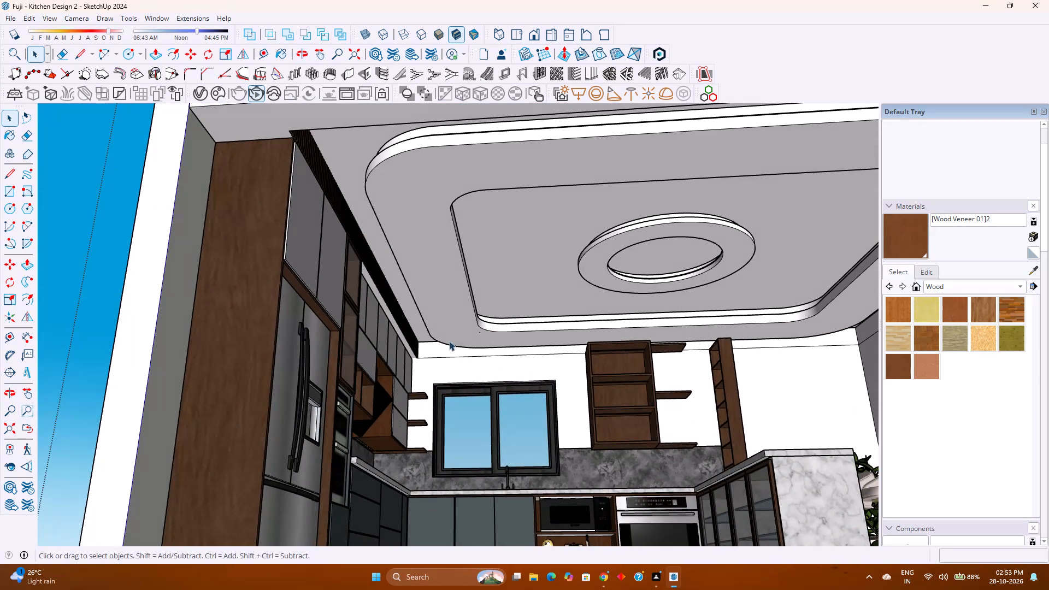
scroll(451, 324, up, 6)
middle_drag(494, 334, 441, 336)
scroll(453, 354, up, 6)
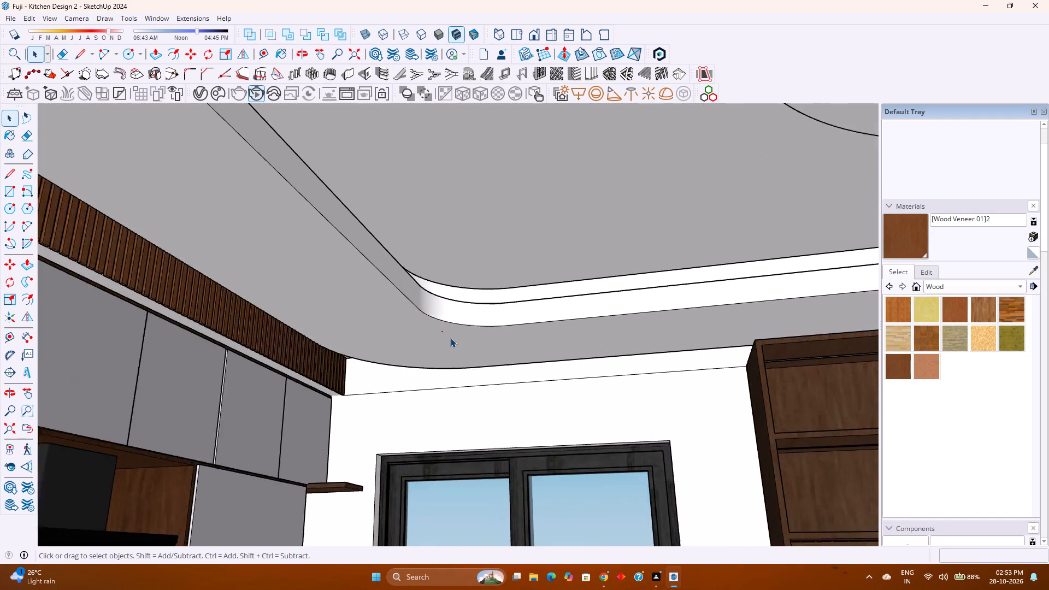
scroll(450, 338, up, 20)
scroll(440, 323, up, 2)
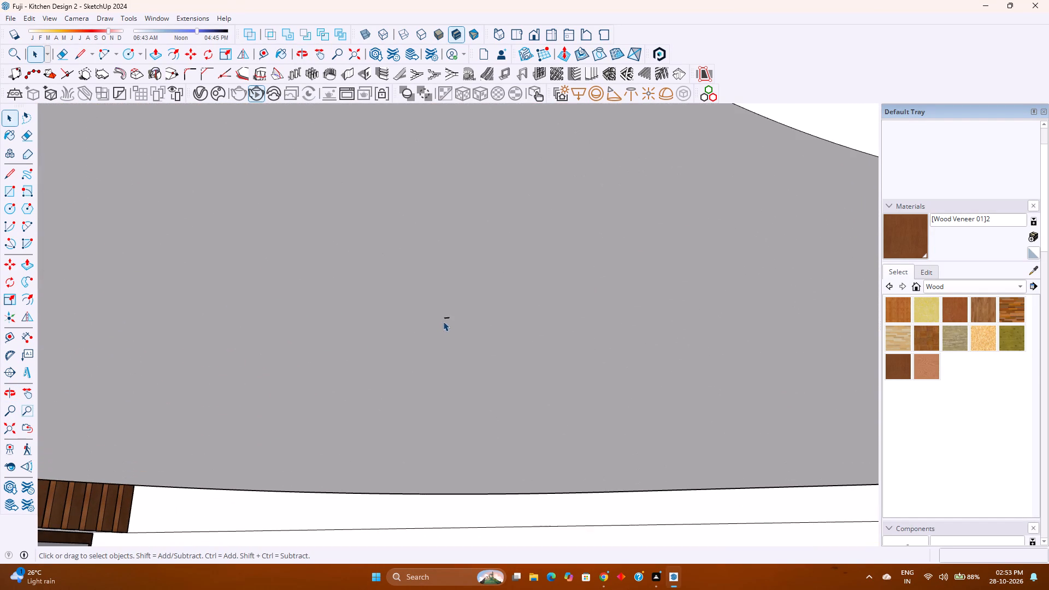
click(447, 318)
double_click(447, 318)
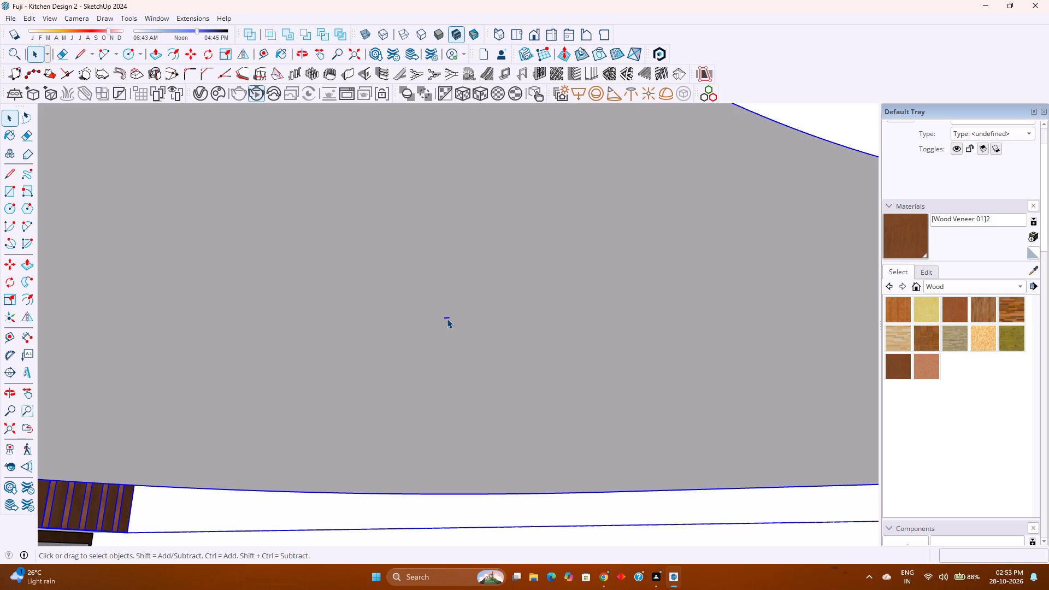
click(447, 318)
double_click(447, 318)
double_click(447, 318)
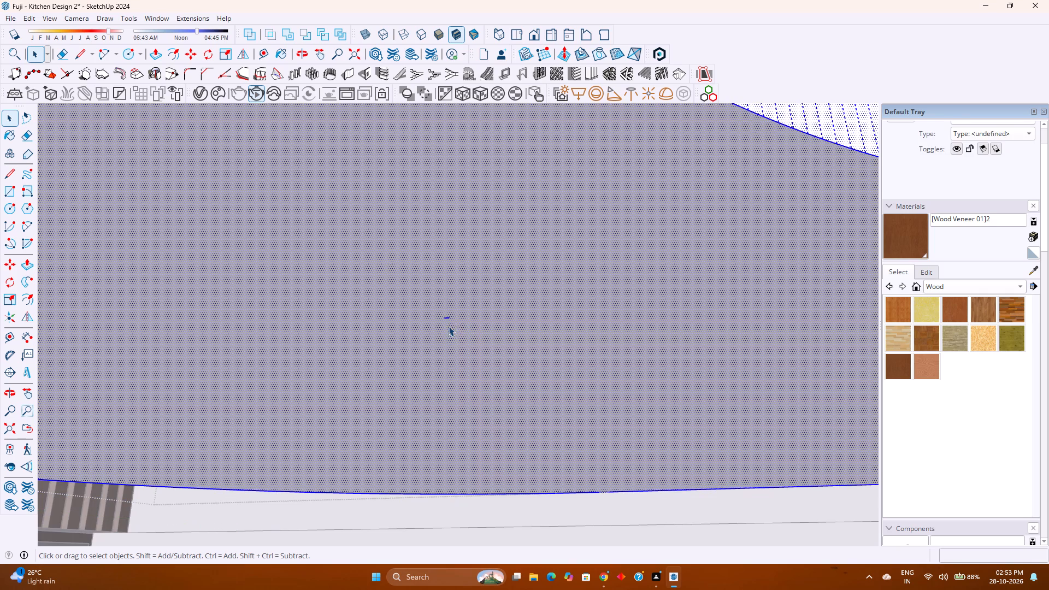
click(447, 319)
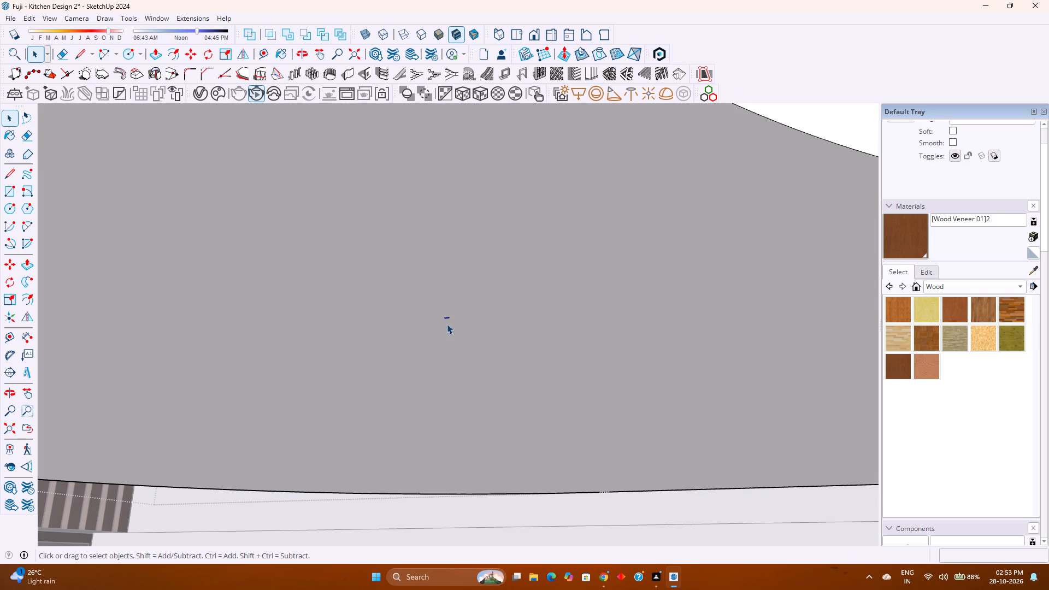
click(378, 312)
right_click(378, 312)
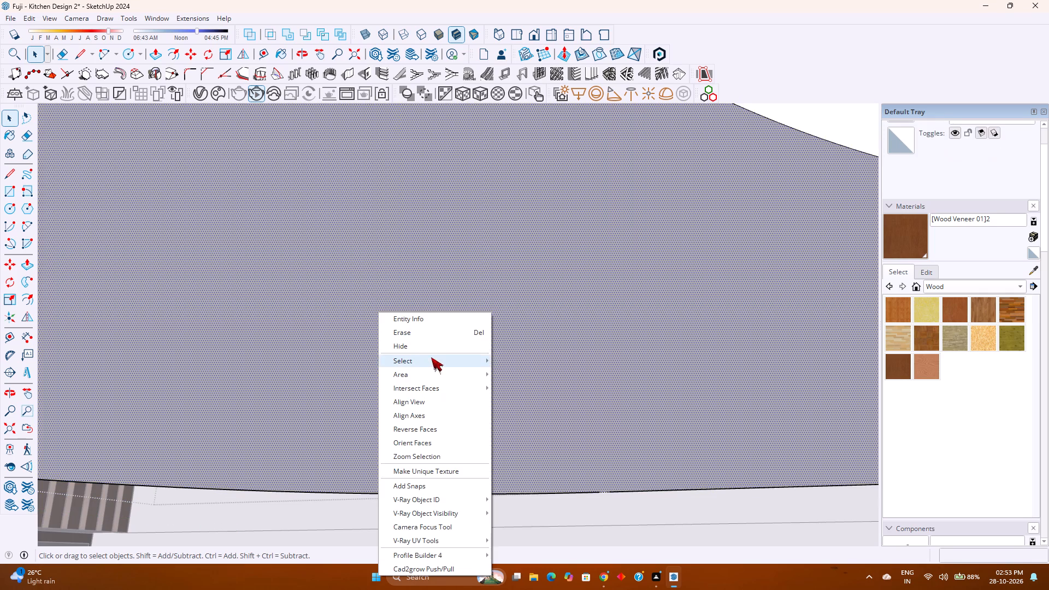
click(425, 347)
Delete the leftover thin vertical sliver inside the ceiling corner, including its faces and long edges.
click(446, 317)
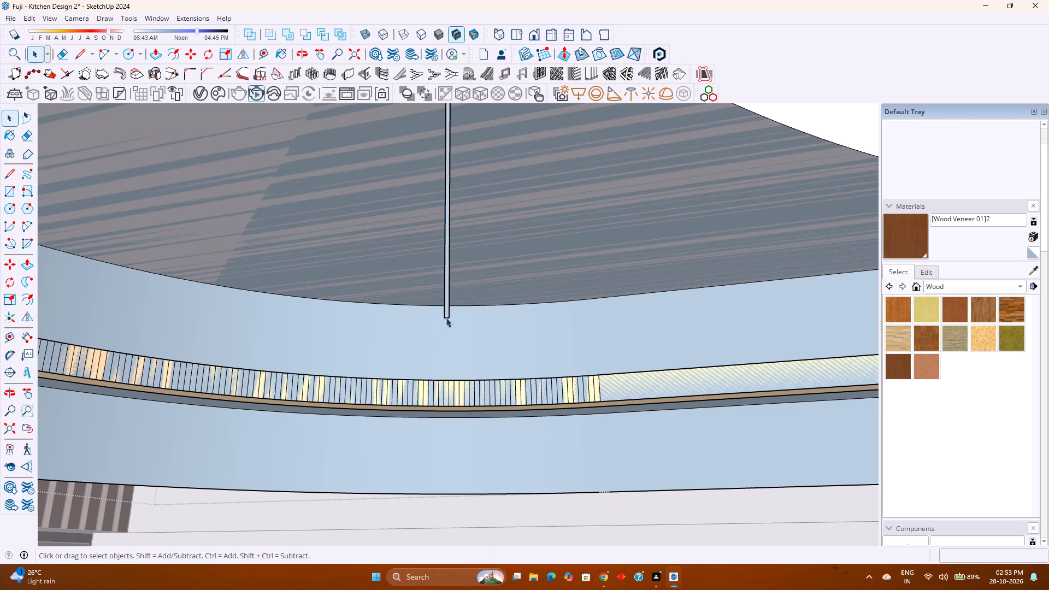
key(Delete)
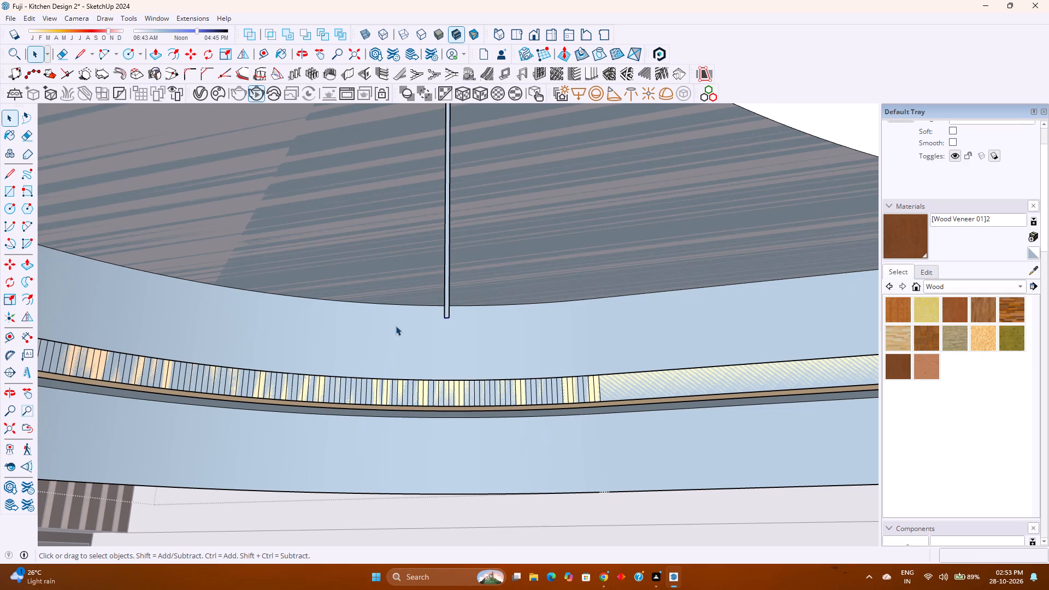
click(446, 317)
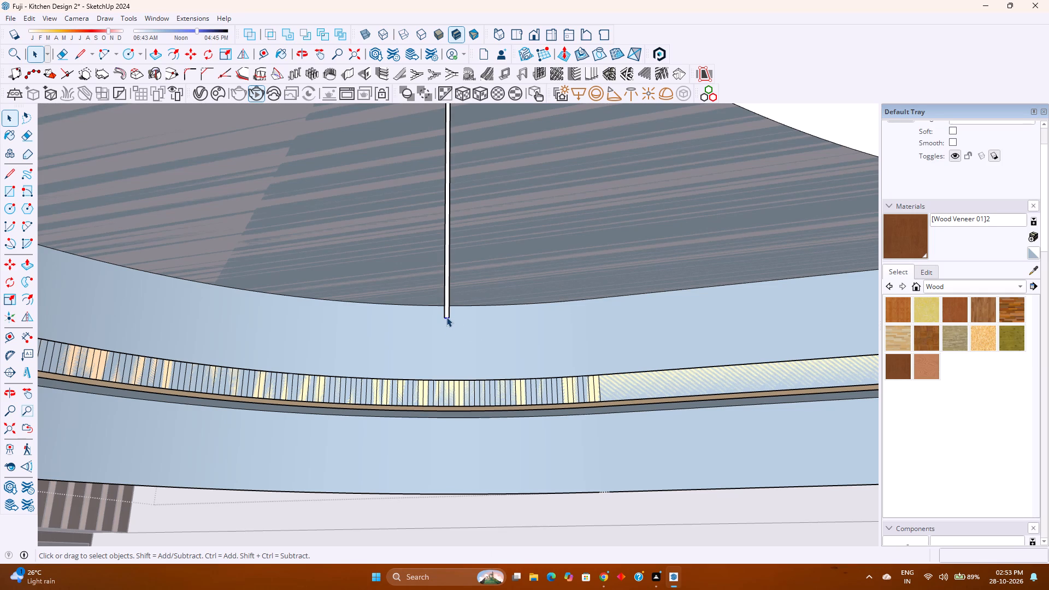
key(Delete)
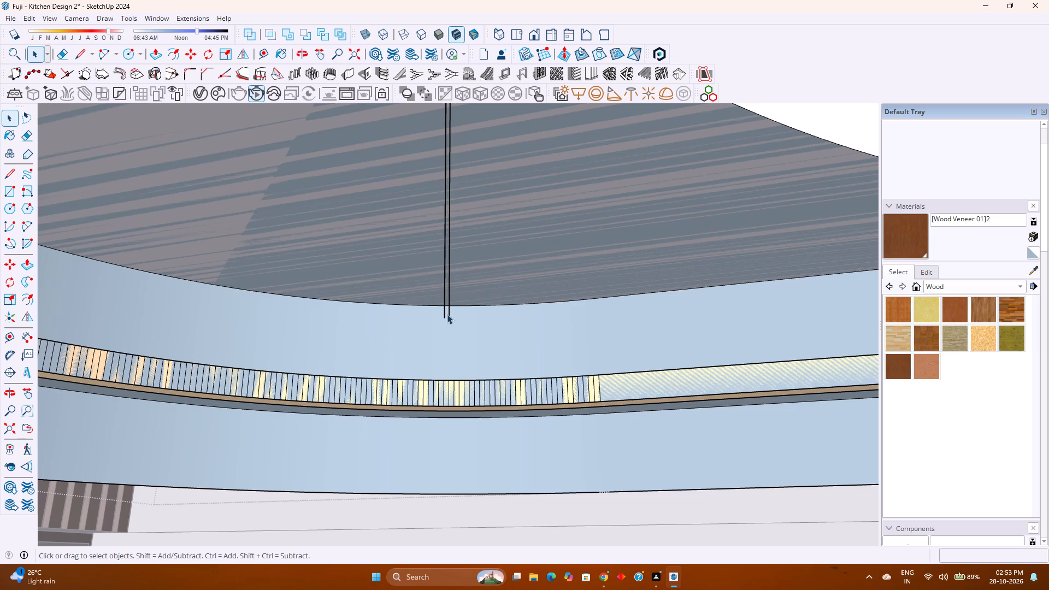
click(447, 310)
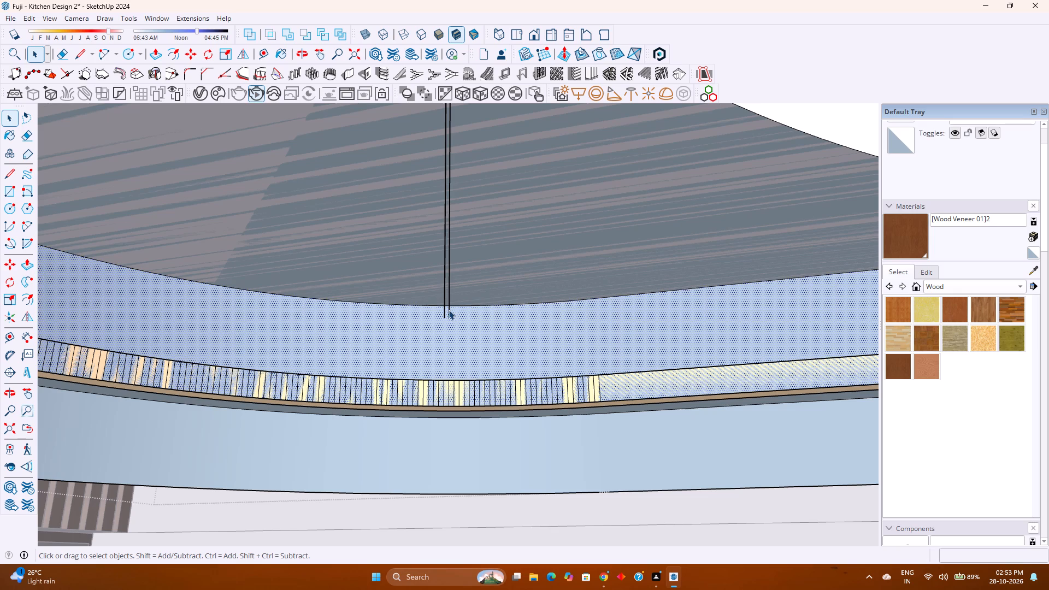
click(449, 310)
key(Delete)
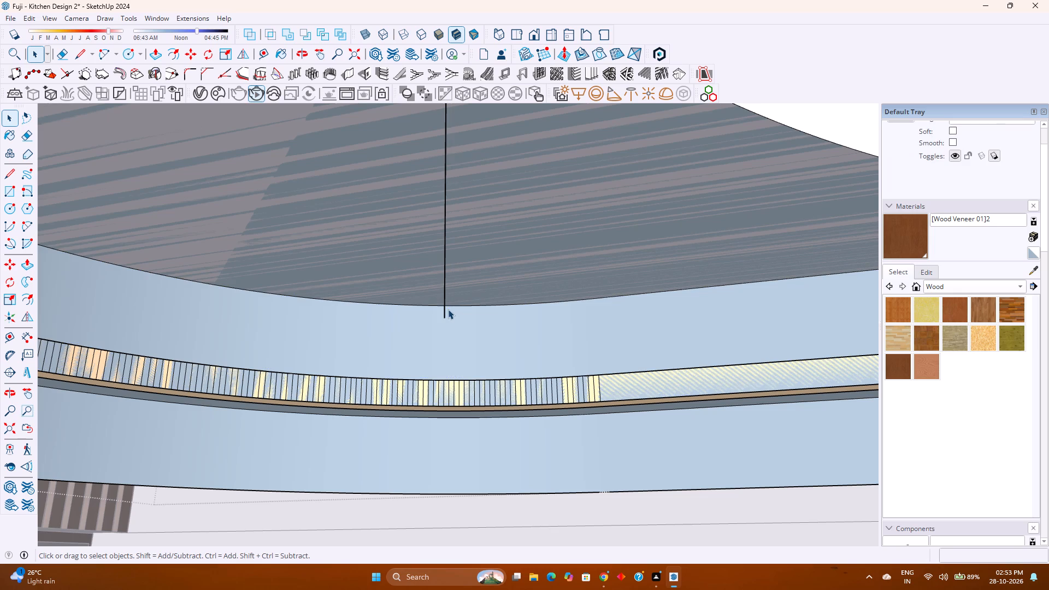
click(444, 301)
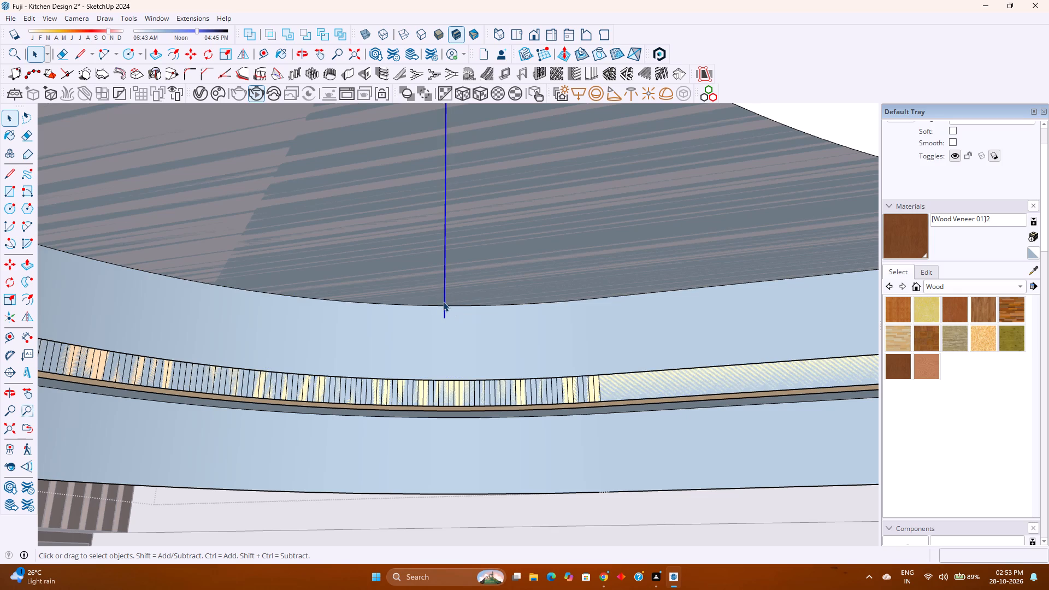
key(Delete)
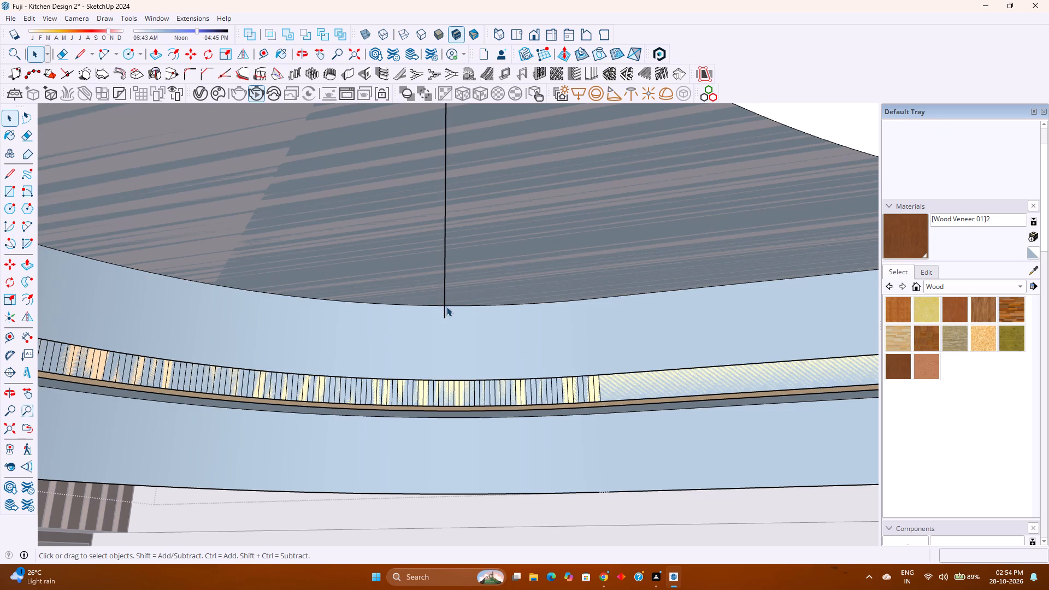
key(ctrl+z)
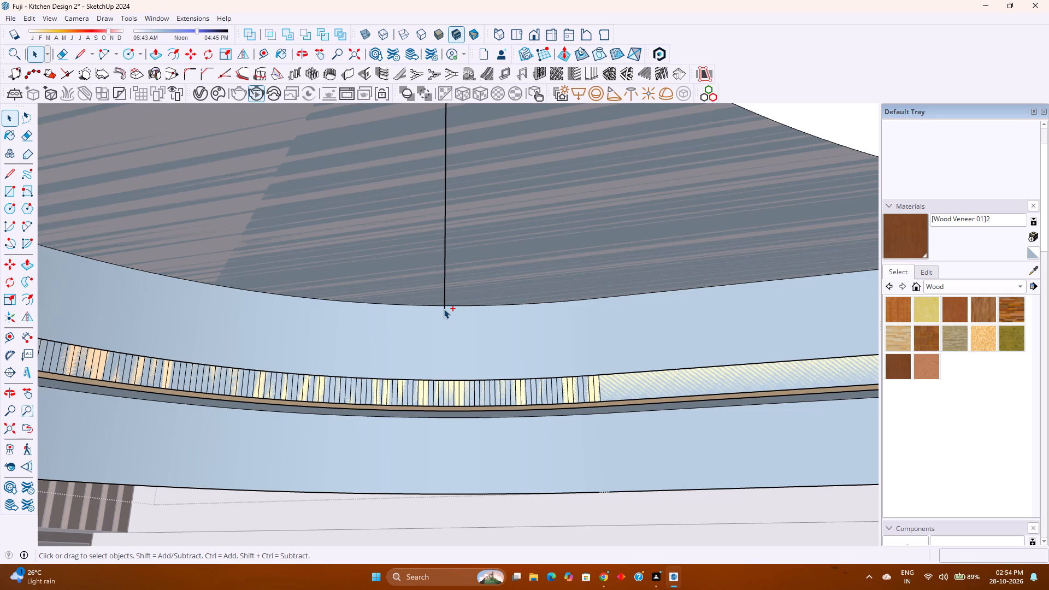
click(444, 314)
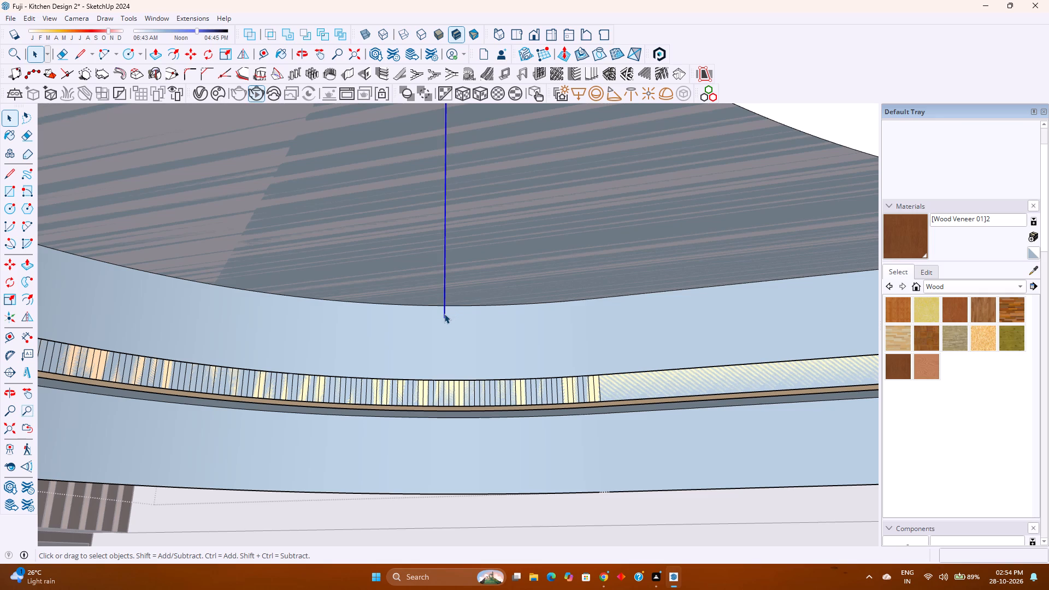
key(Delete)
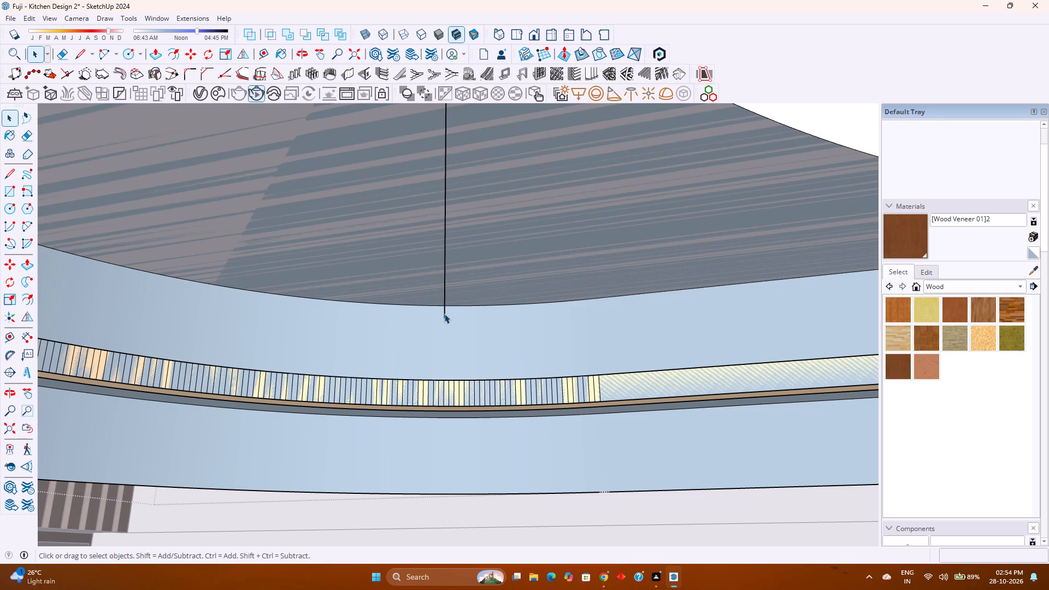
click(444, 314)
key(Delete)
Unhide the last hidden face to restore the underside of the ceiling border.
scroll(438, 314, down, 8)
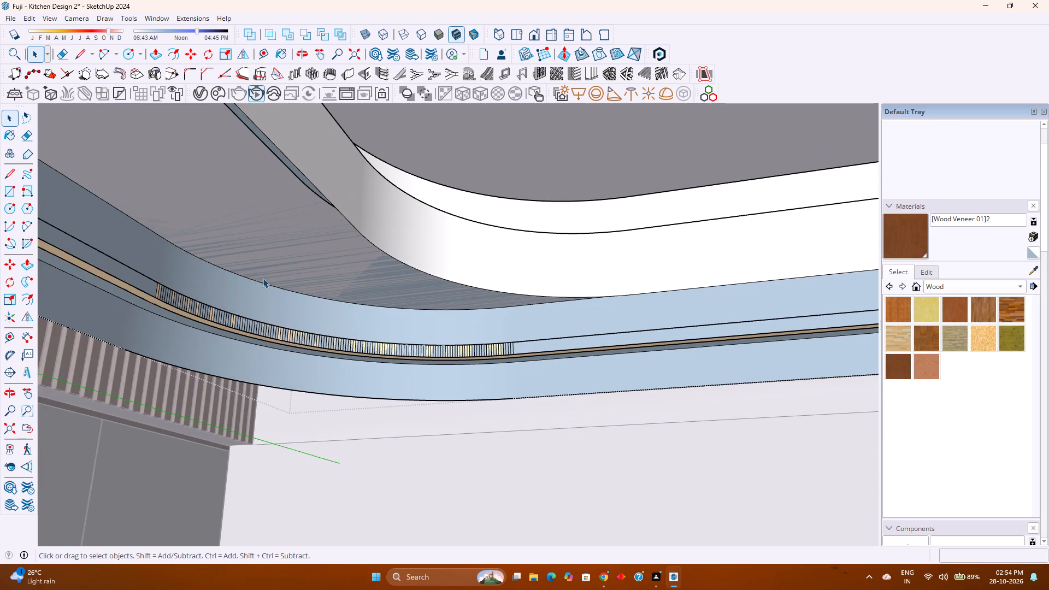
click(33, 23)
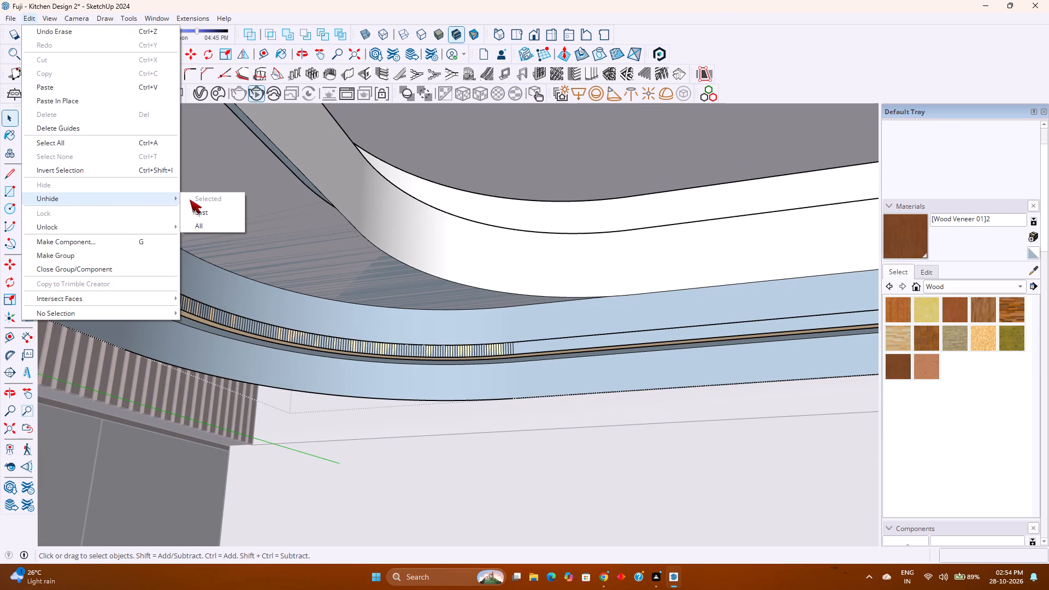
click(199, 210)
scroll(343, 298, down, 15)
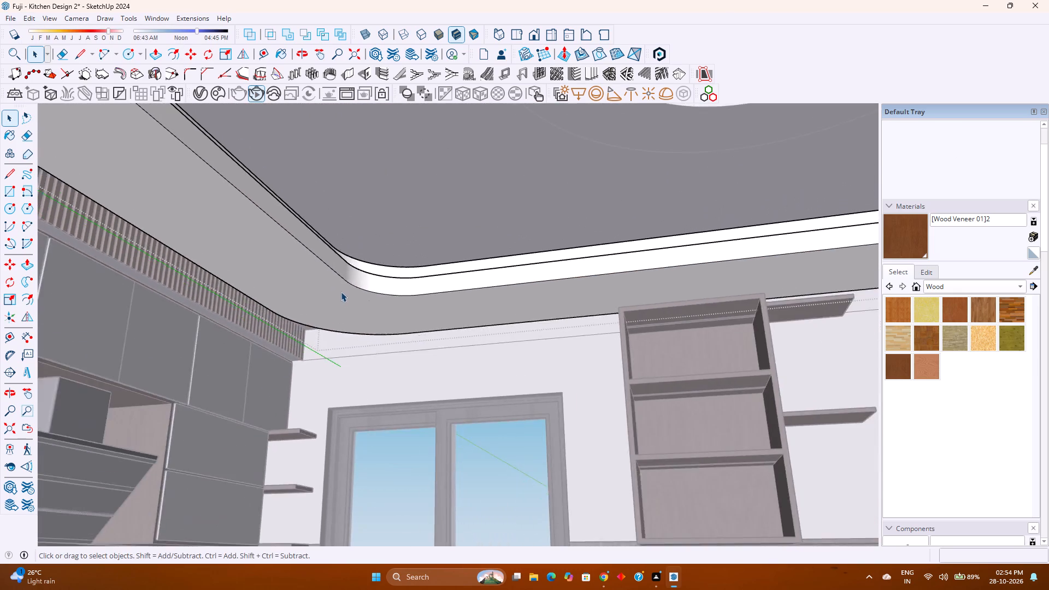
scroll(341, 292, down, 10)
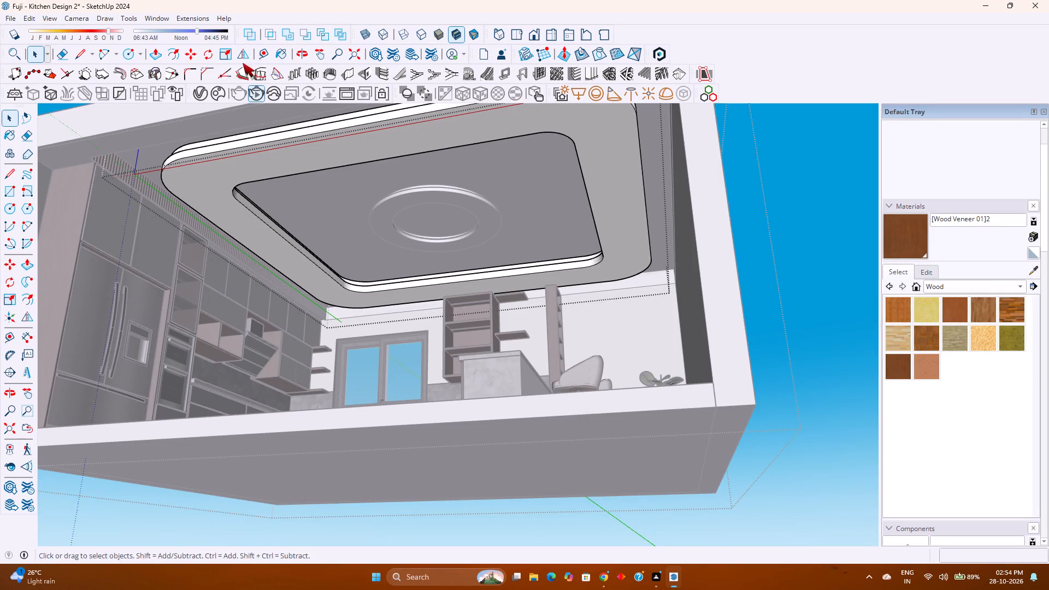
Place a Tape Measure guide 1' inward from the ceiling border's outer edge along the louvre strip.
click(263, 55)
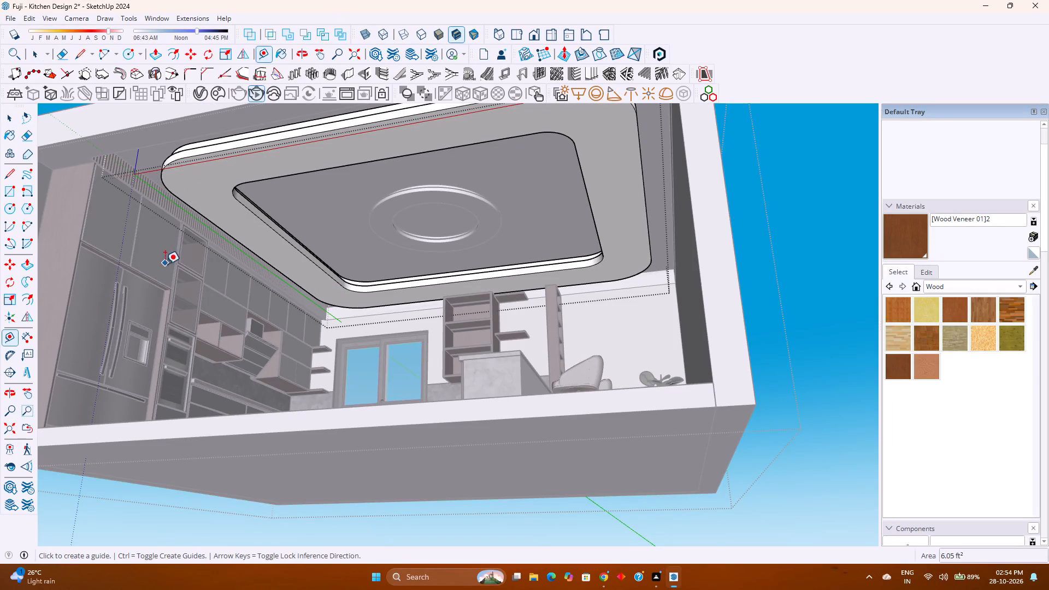
scroll(237, 240, up, 6)
scroll(237, 240, down, 3)
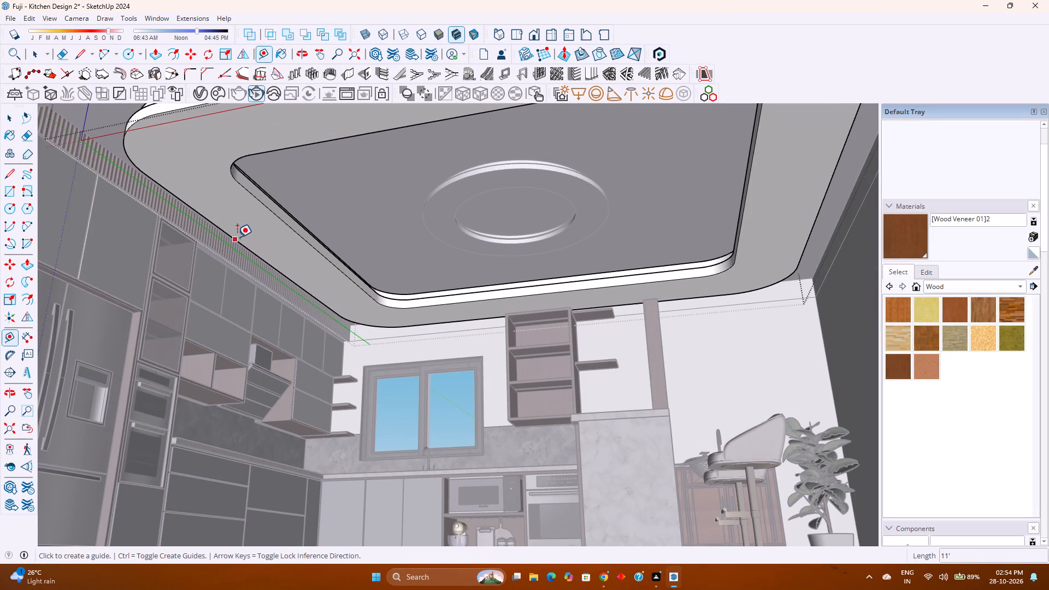
click(237, 237)
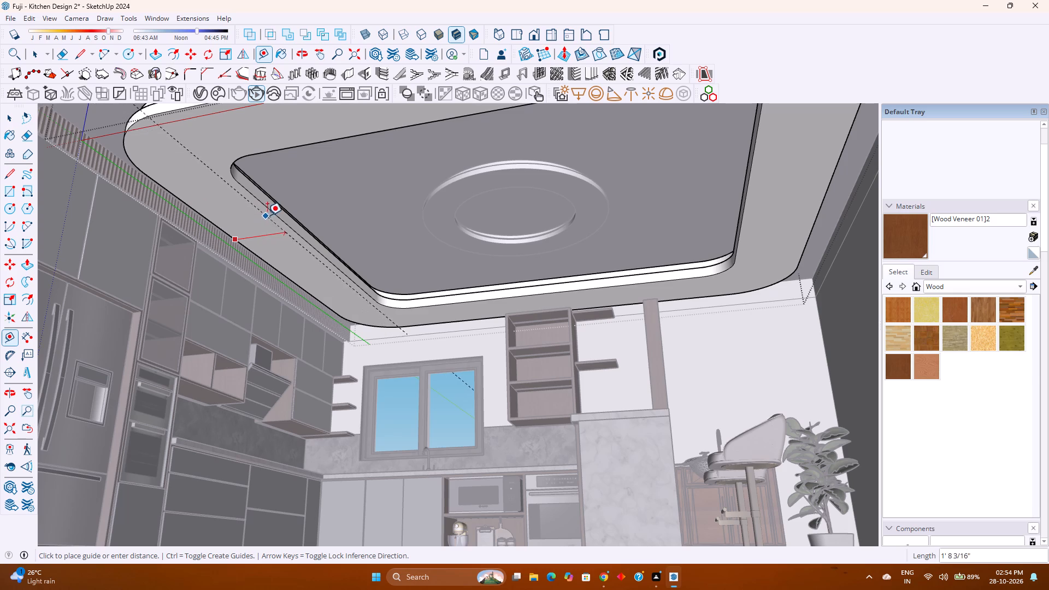
text(2')
key(Return)
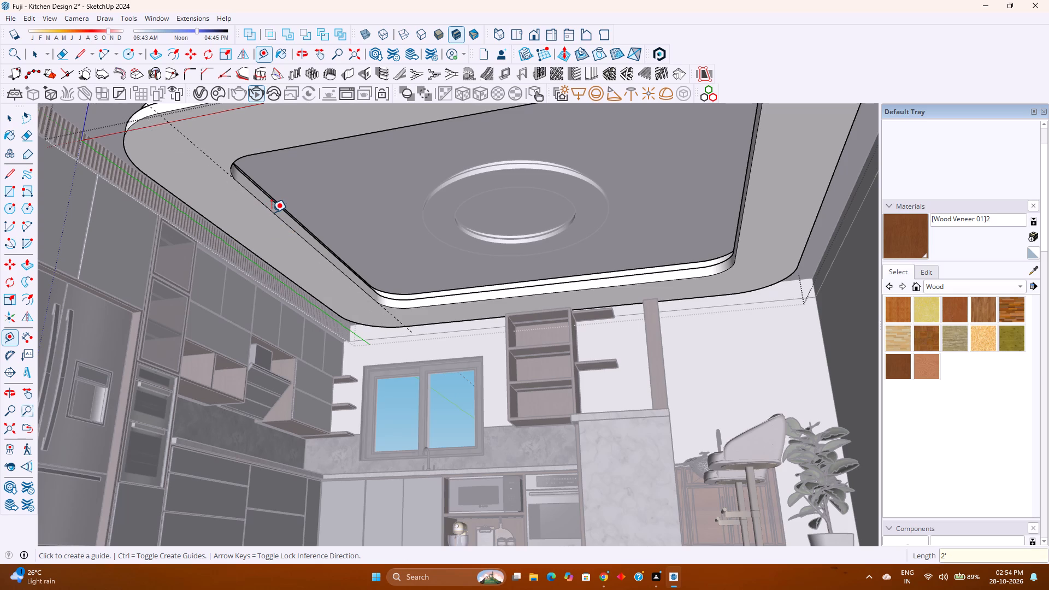
text(1')
key(Return)
Place a second guide 1' inward from the border's adjacent outer edge, on the side opposite the window wall.
shift+middle_drag(270, 214, 211, 296)
shift+middle_click(211, 296)
middle_drag(170, 277, 184, 259)
middle_click(184, 259)
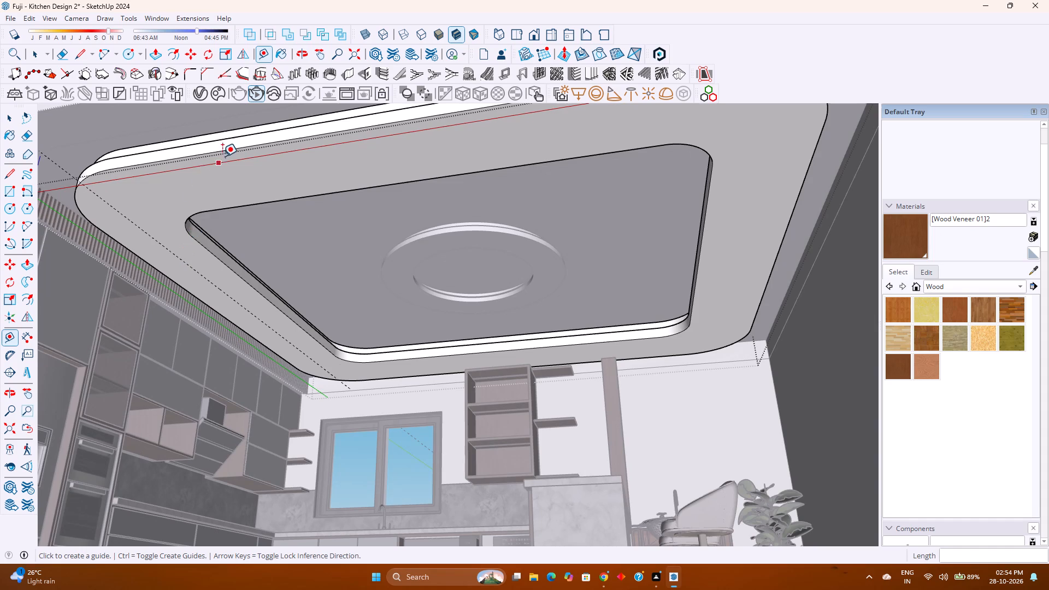
click(229, 151)
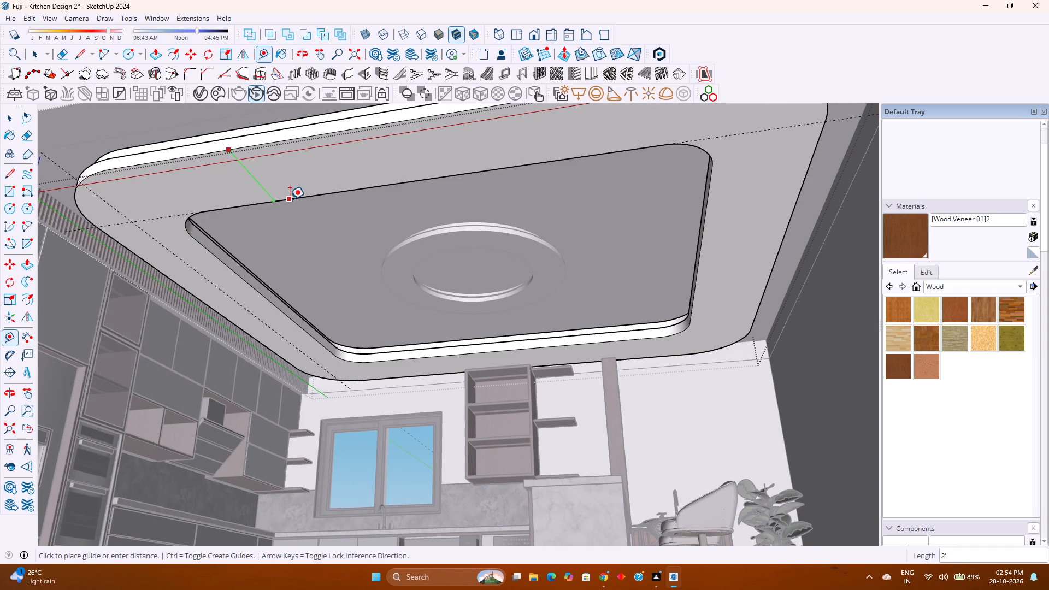
text(1')
key(Return)
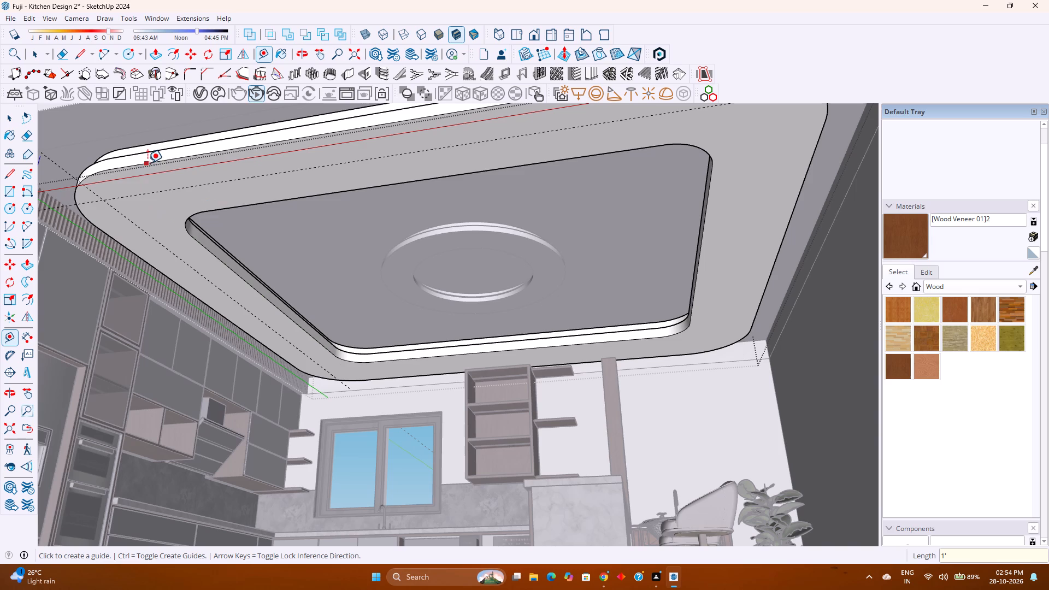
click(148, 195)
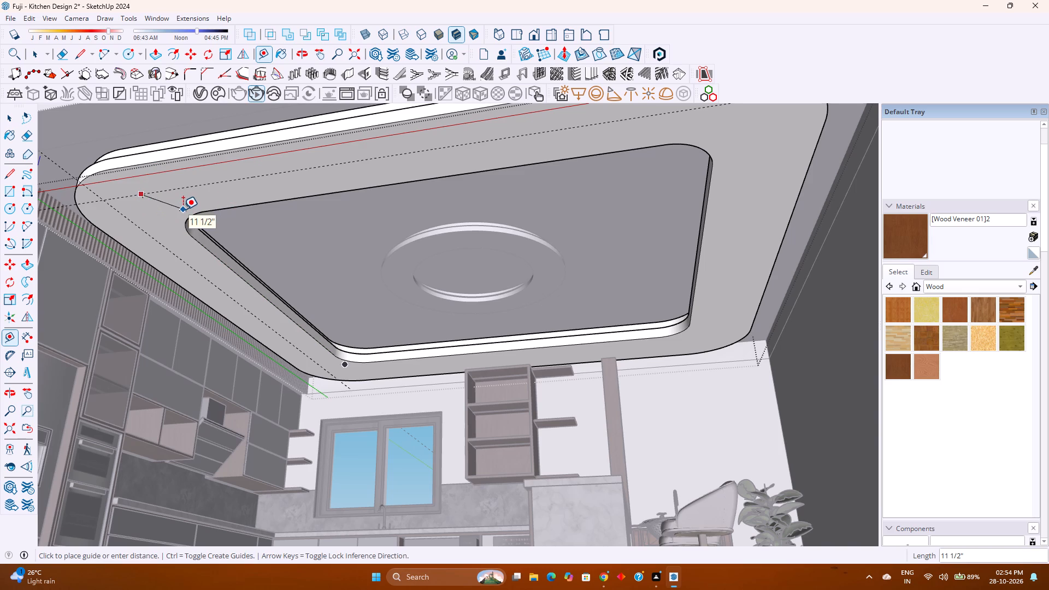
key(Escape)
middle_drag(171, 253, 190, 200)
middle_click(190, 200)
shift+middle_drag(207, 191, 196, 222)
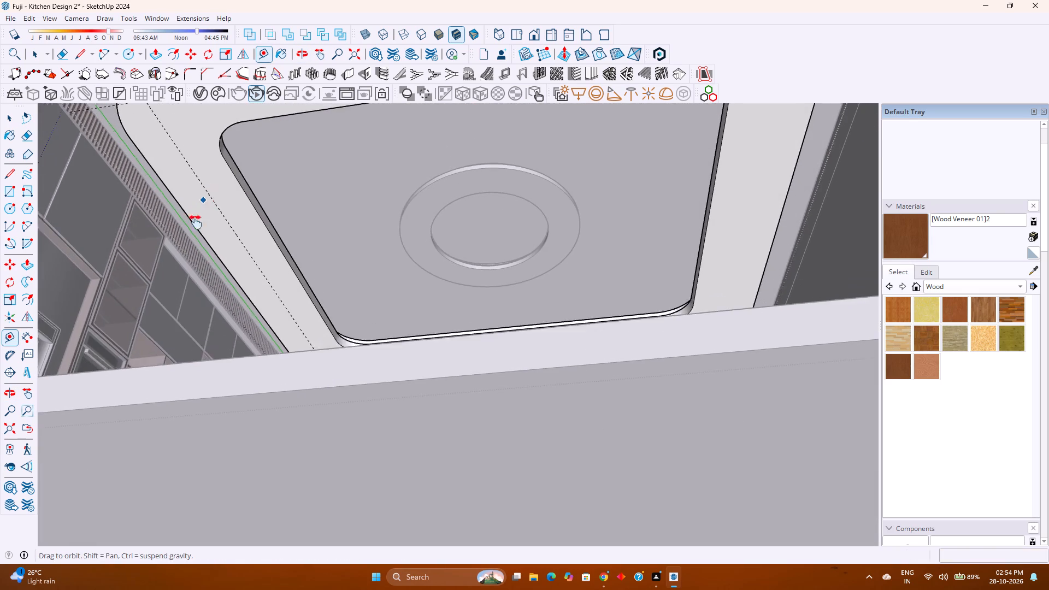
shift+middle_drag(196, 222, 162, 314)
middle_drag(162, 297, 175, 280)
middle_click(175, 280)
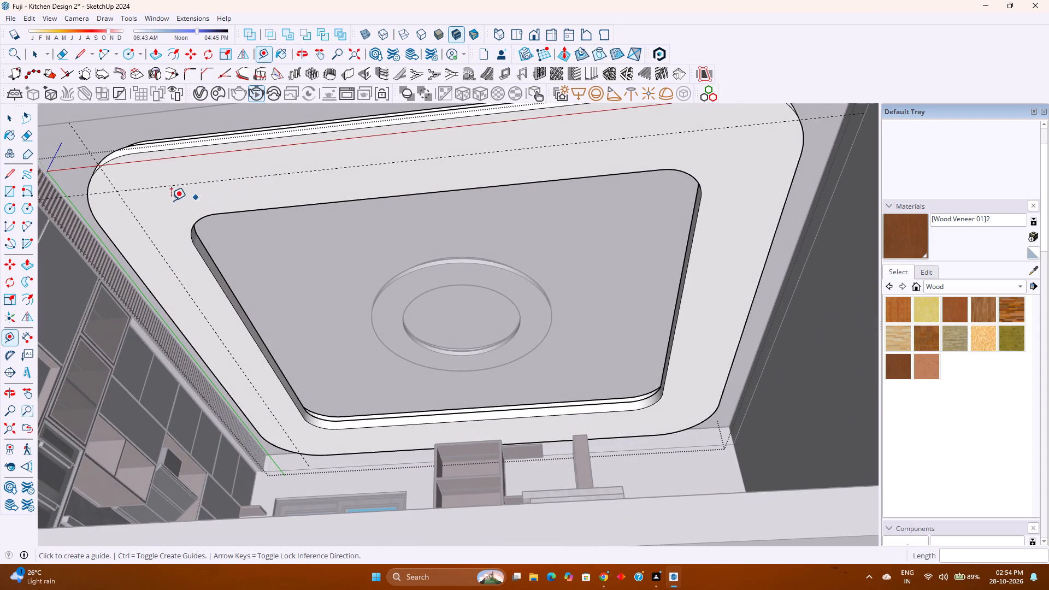
Place a guide 4" inward from the existing border guide along the louvre side.
click(234, 178)
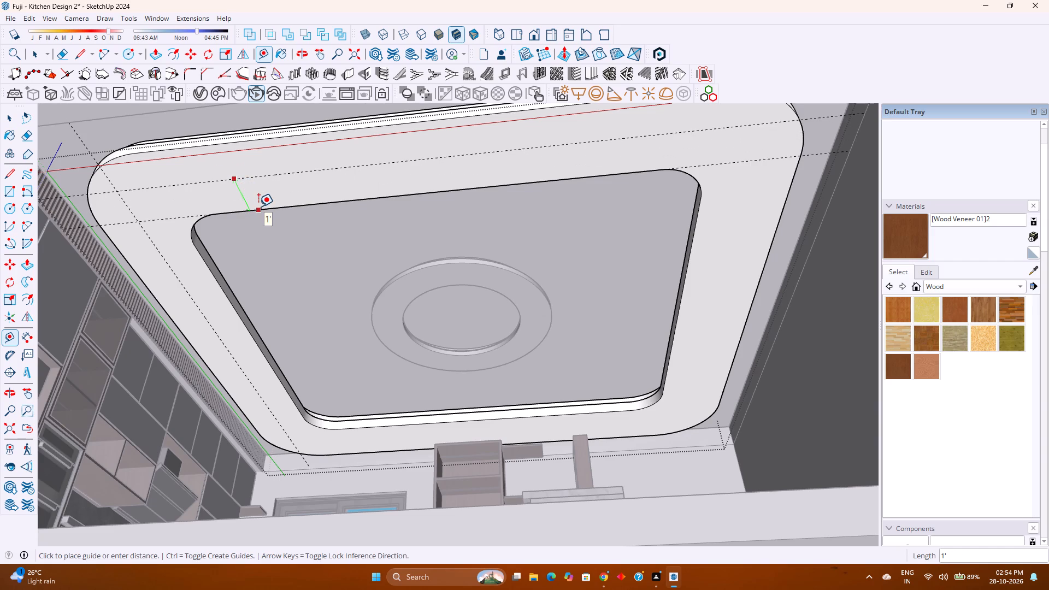
key(Escape)
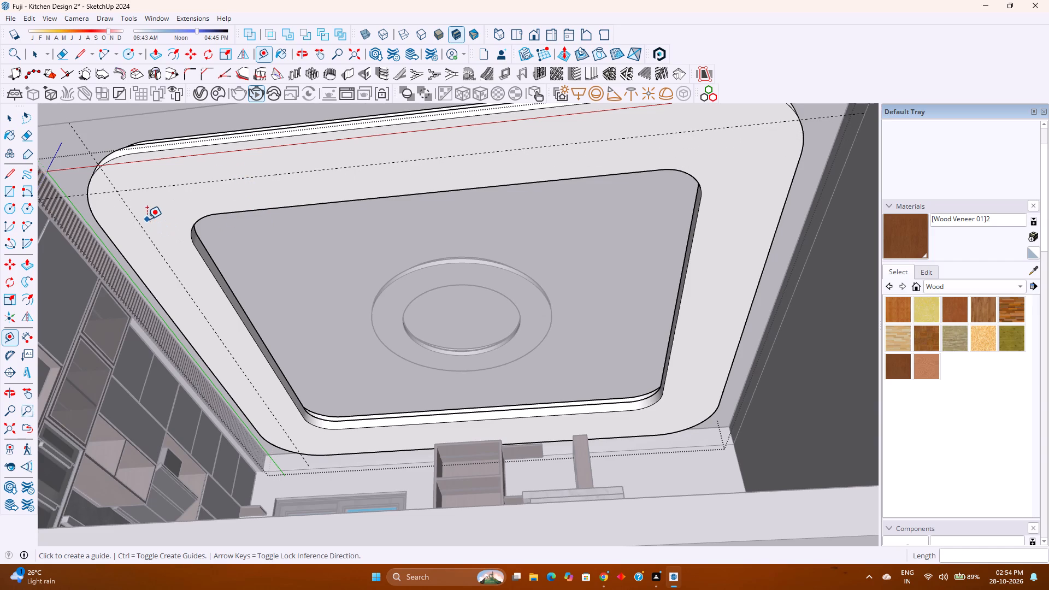
click(138, 219)
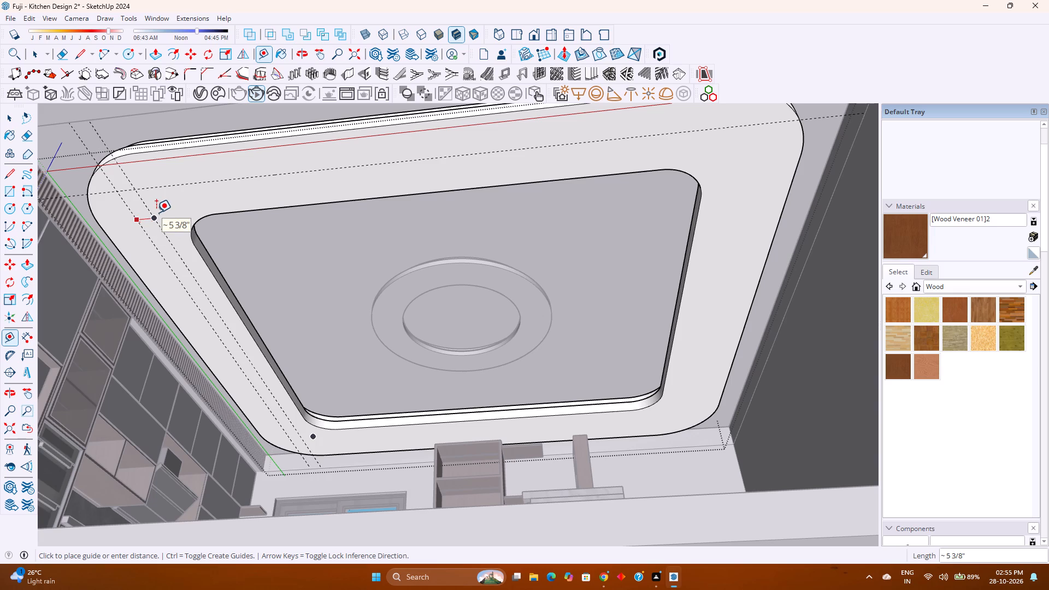
key(4)
key(Return)
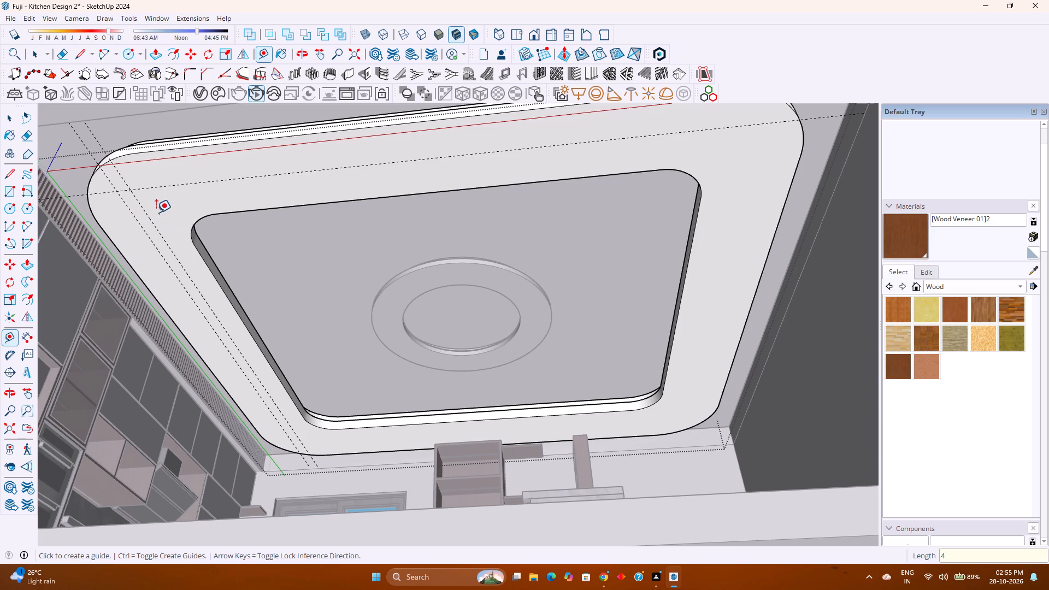
Place a guide 6" inward from the border guide on the side opposite the window wall.
click(246, 179)
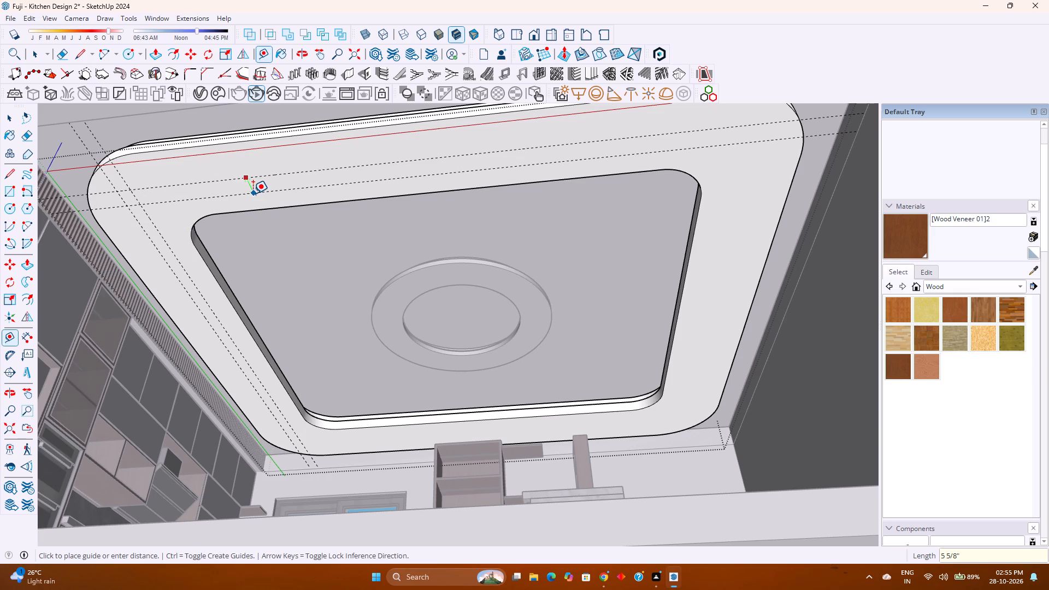
key(4)
key(Return)
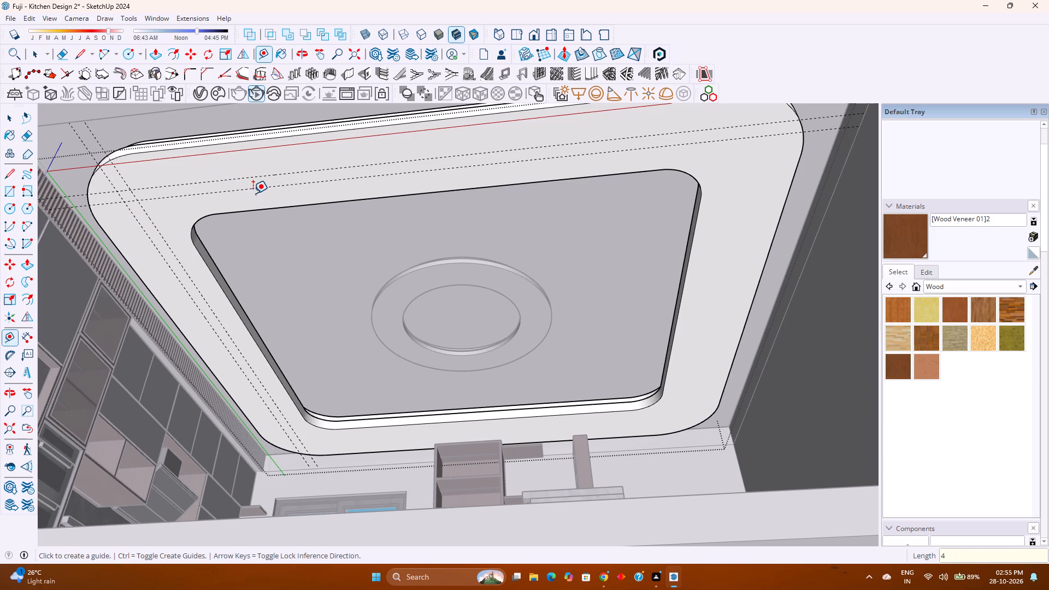
key(6)
key(Return)
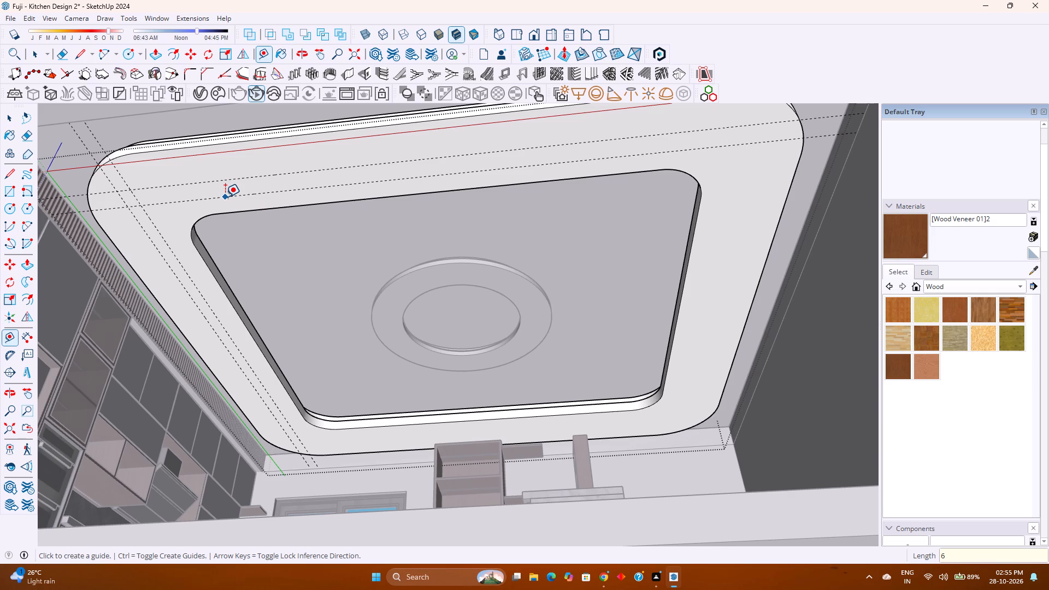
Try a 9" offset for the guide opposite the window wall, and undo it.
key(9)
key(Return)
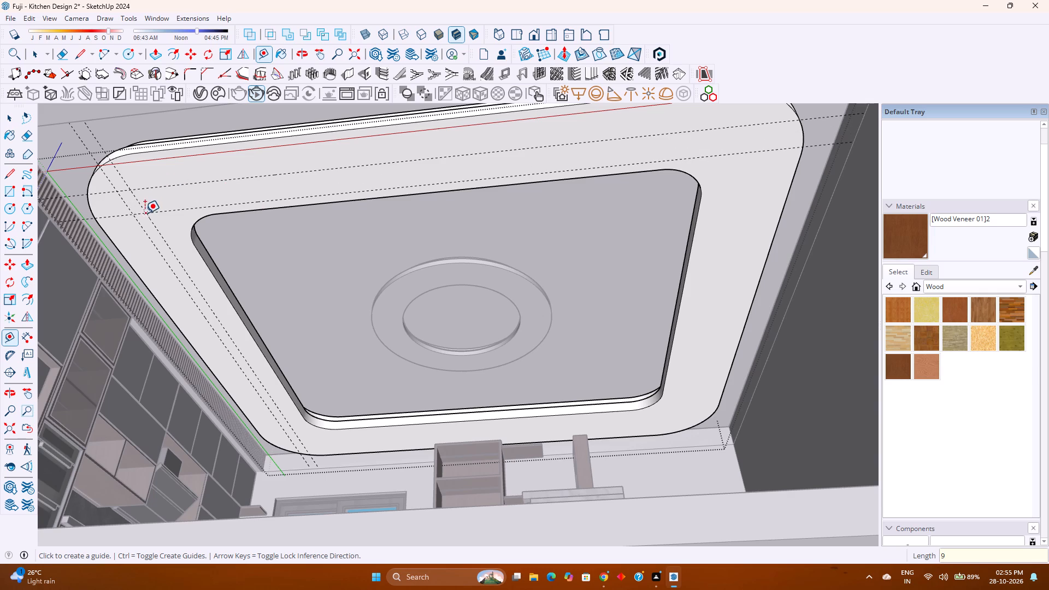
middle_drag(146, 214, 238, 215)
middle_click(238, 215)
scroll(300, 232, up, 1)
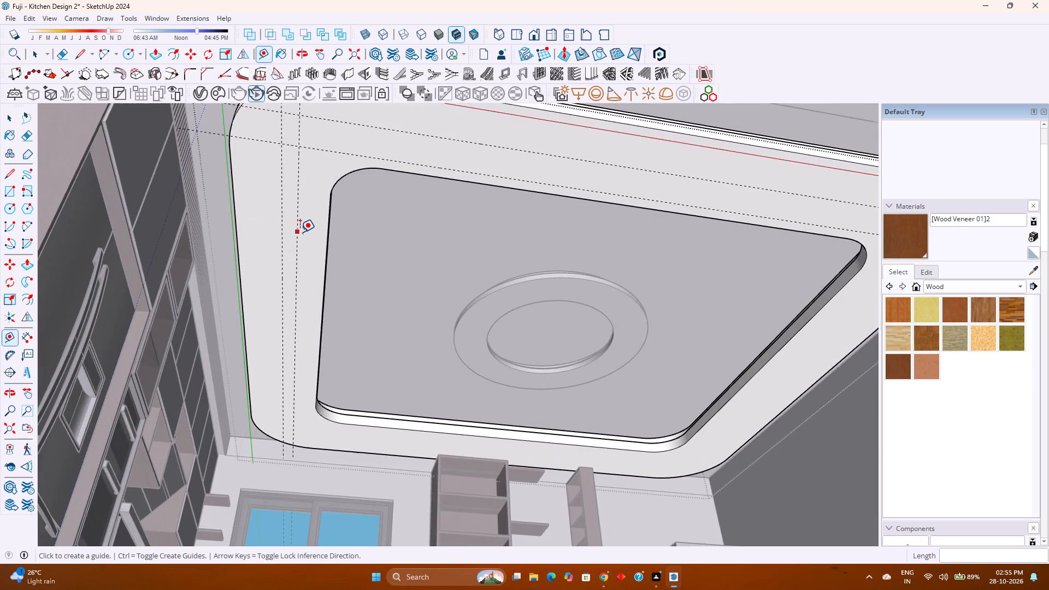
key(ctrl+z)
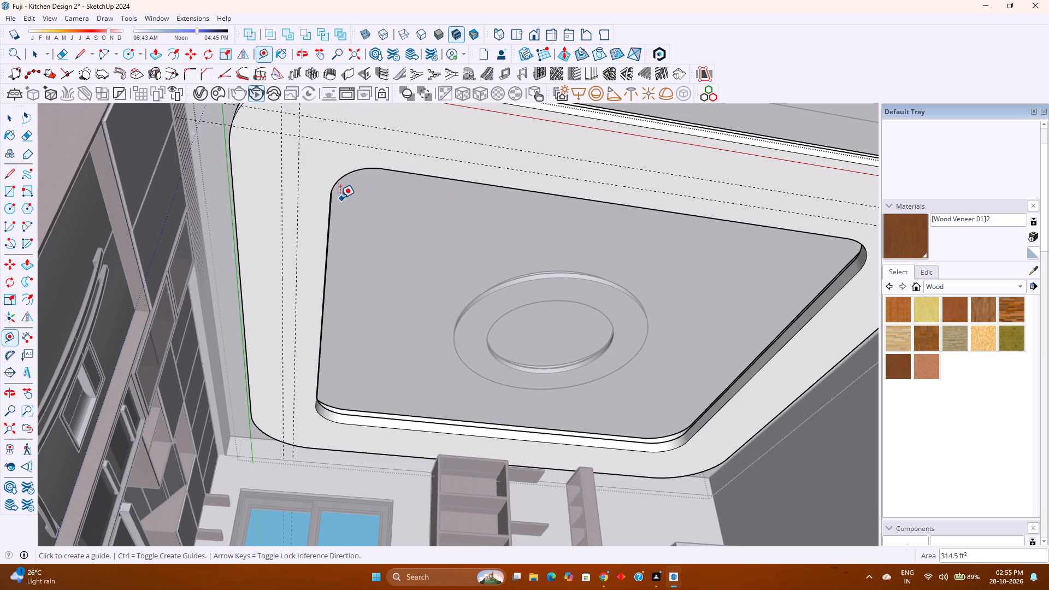
Draw a circle of 2" radius on the border face, centred where the two inner guides cross near the louvre-side corner.
middle_click(326, 175)
scroll(326, 176, down, 1)
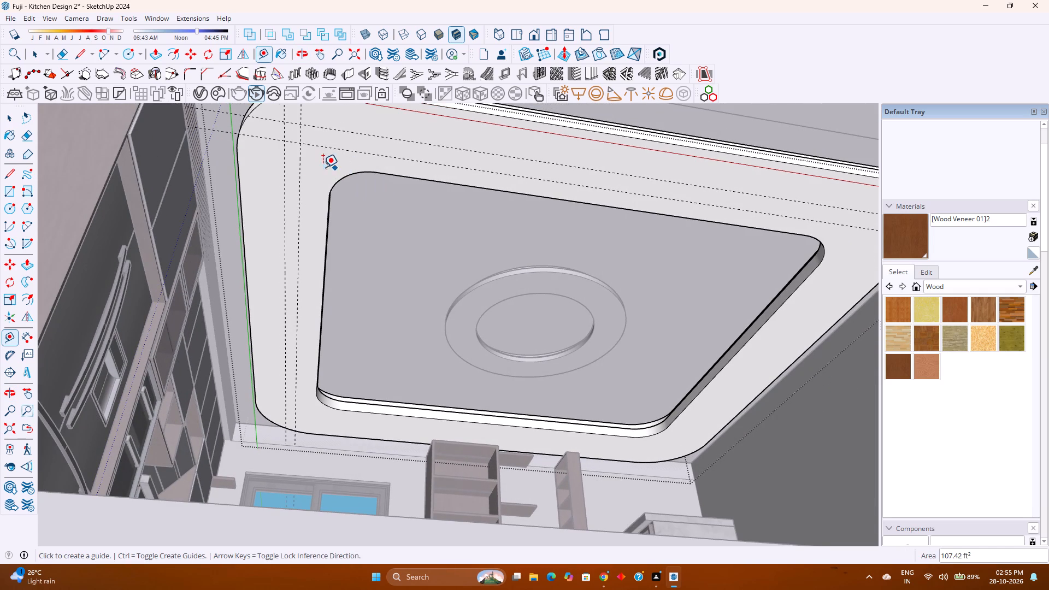
click(132, 54)
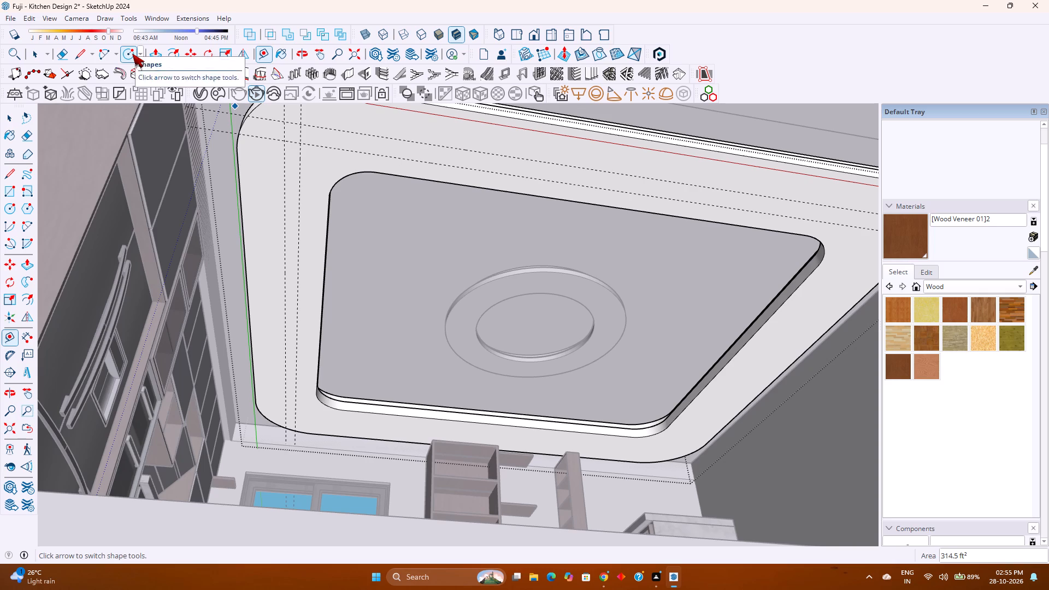
key(space)
click(317, 196)
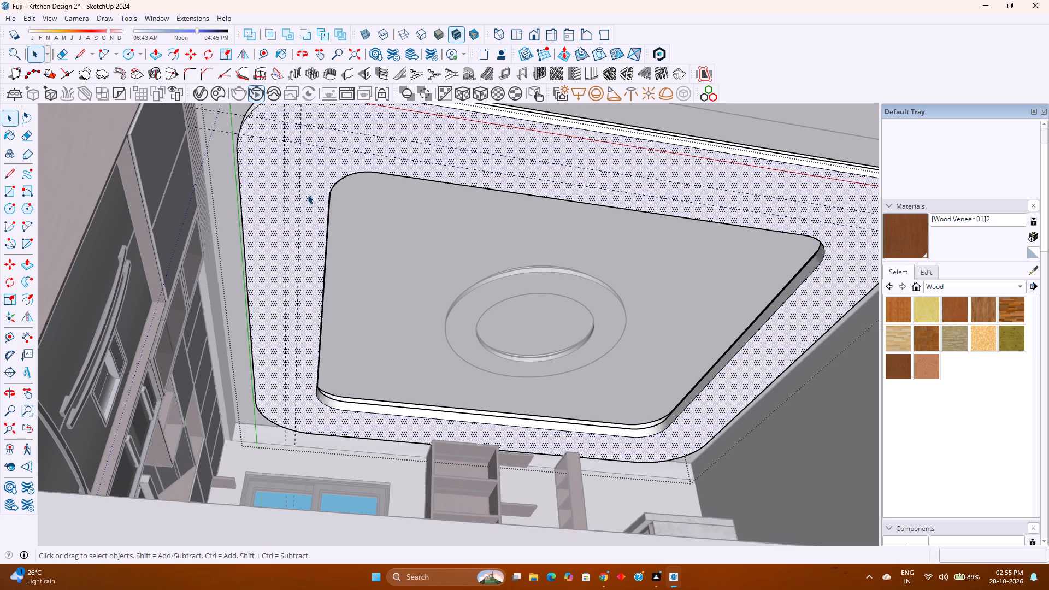
click(129, 61)
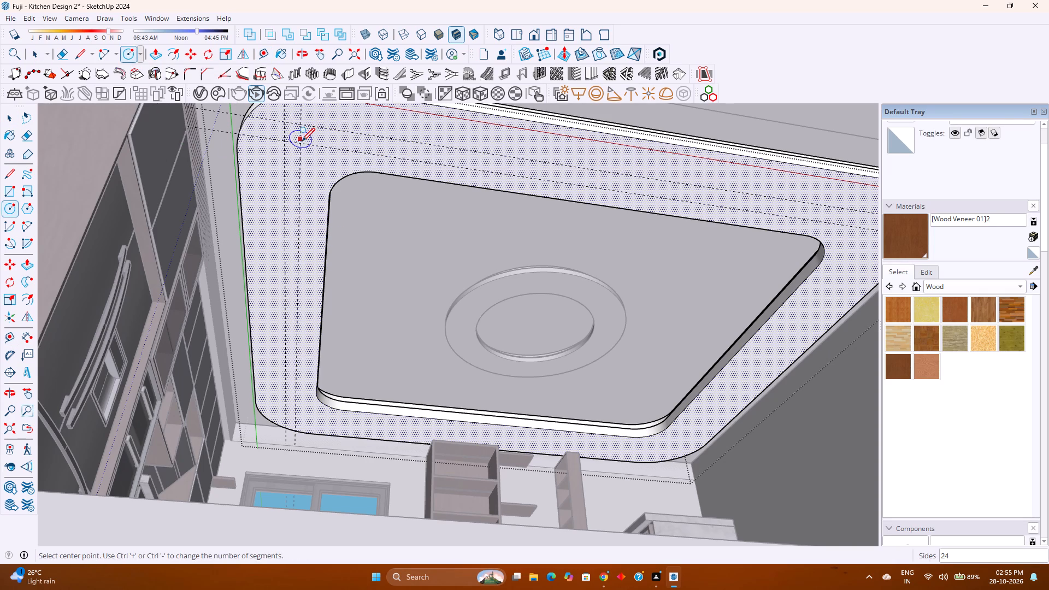
click(301, 141)
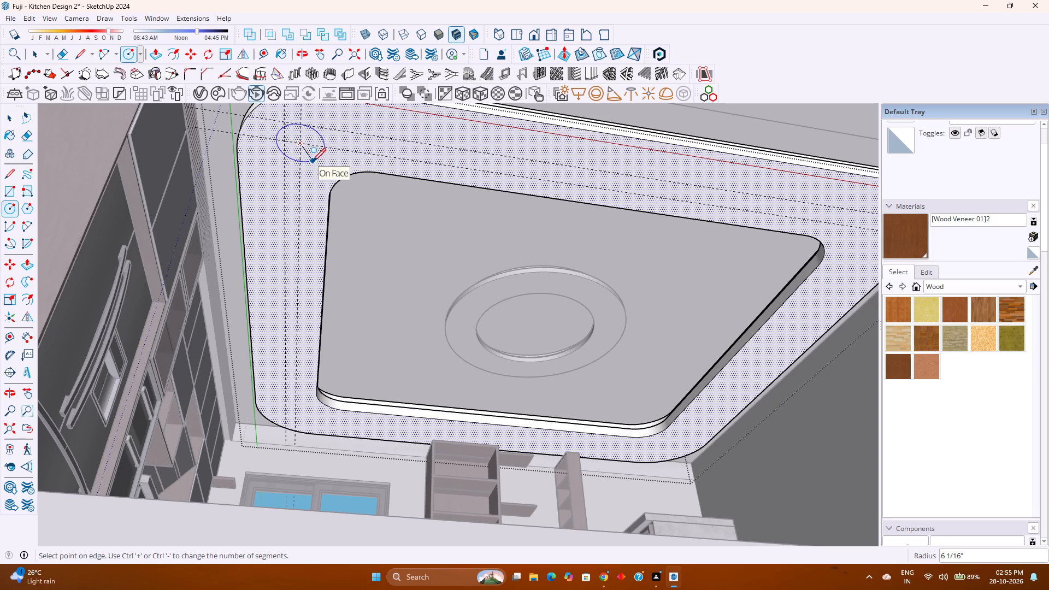
key(2)
key(Return)
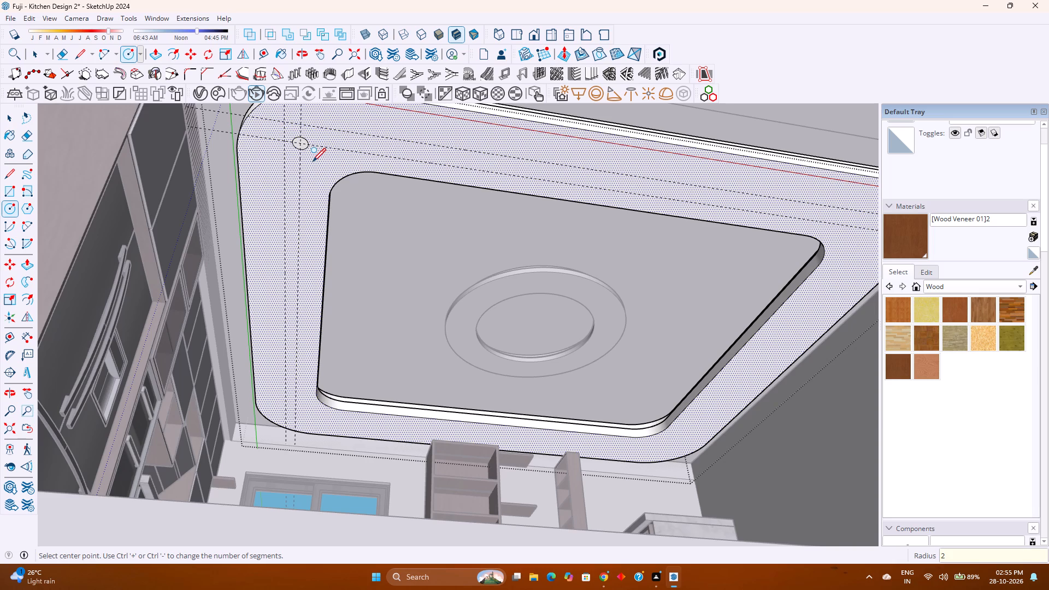
scroll(325, 156, up, 3)
key(space)
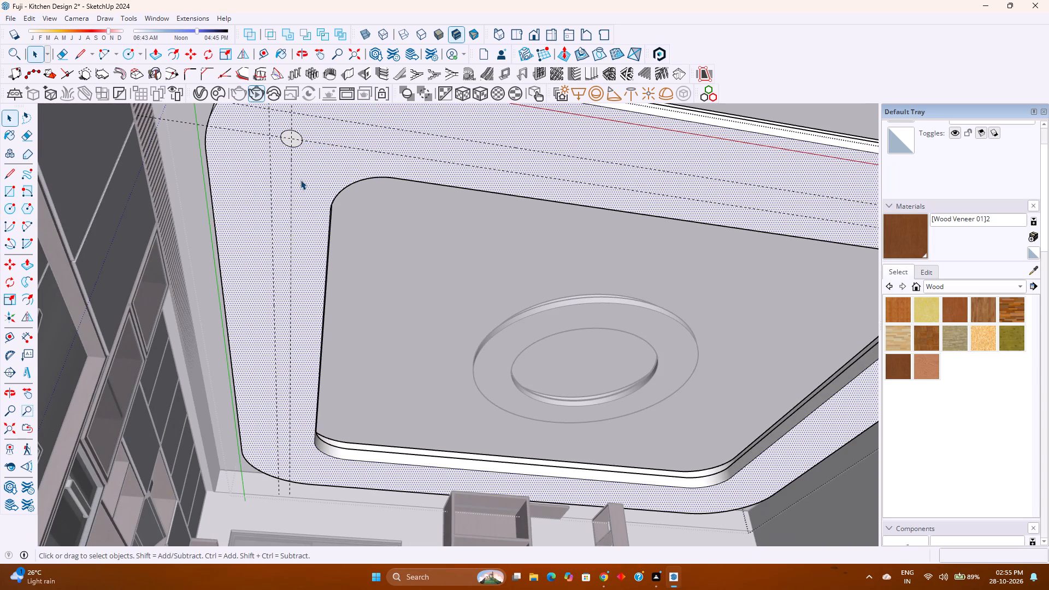
Mirror-copy the two guides opposite the window wall to the window-wall side, using Flip about the midpoint of the inner recess edge.
scroll(300, 180, down, 3)
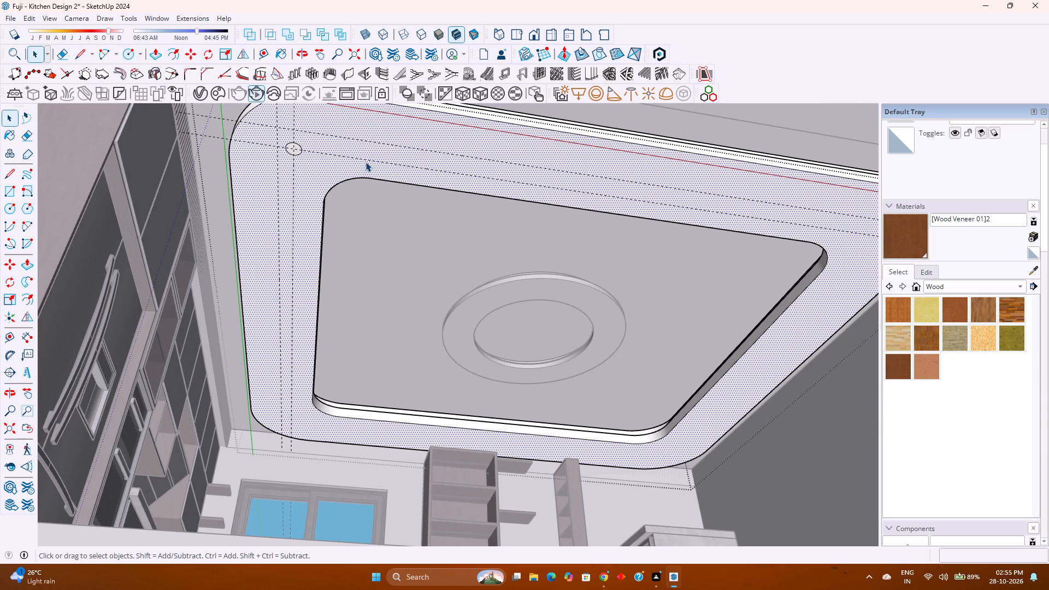
click(369, 160)
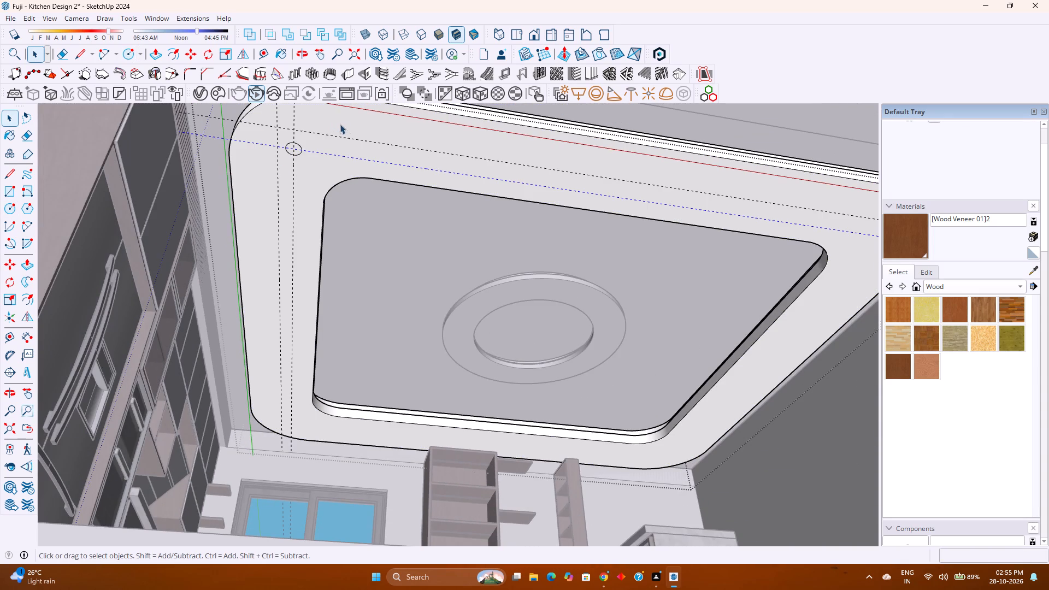
ctrl+click(352, 138)
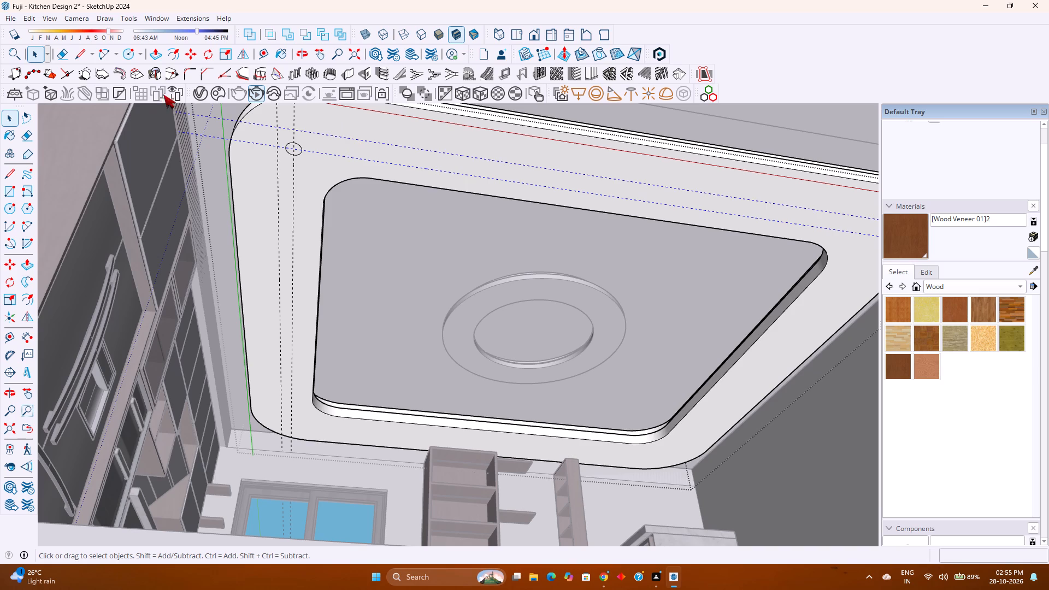
click(240, 56)
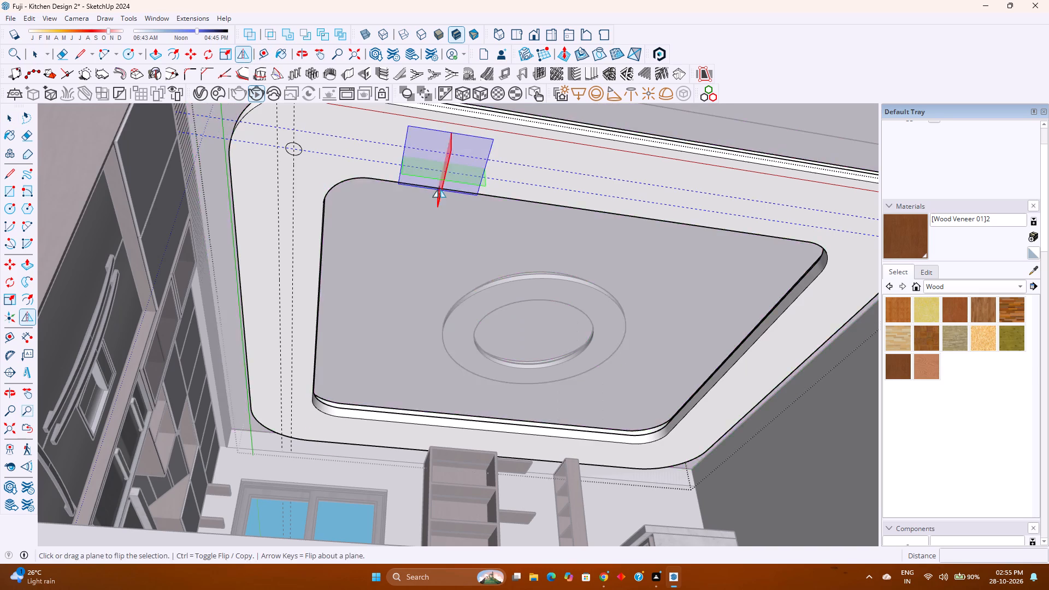
drag(428, 176, 316, 294)
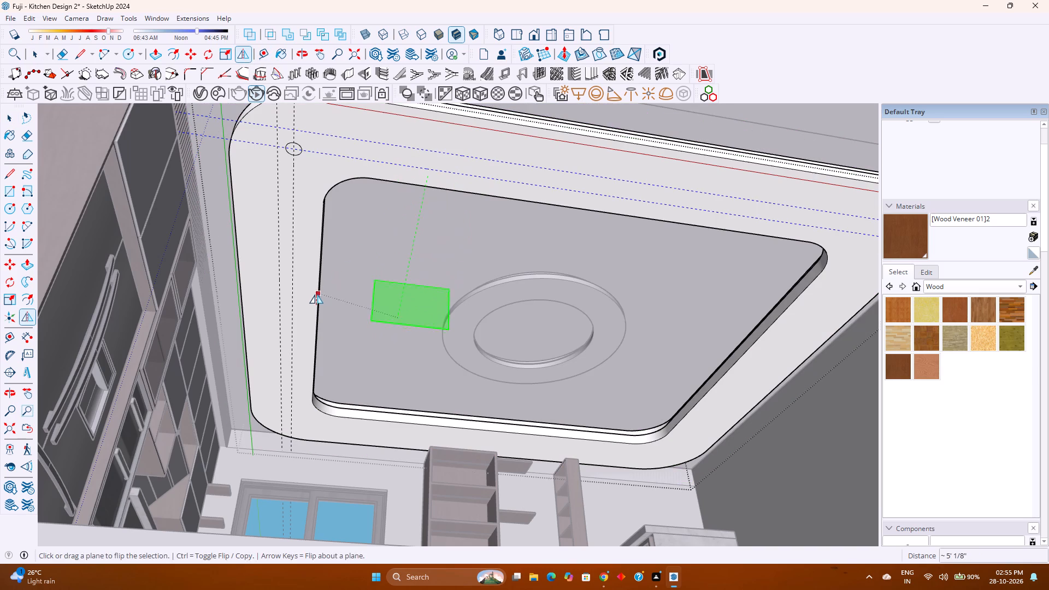
drag(316, 294, 315, 320)
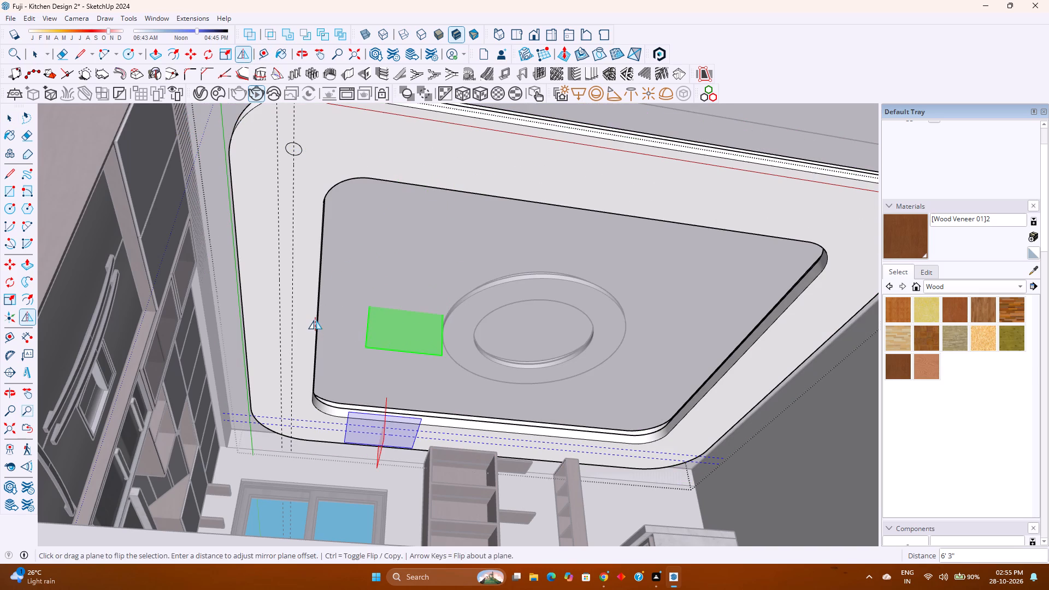
right_click(315, 320)
key(Escape)
key(Escape)
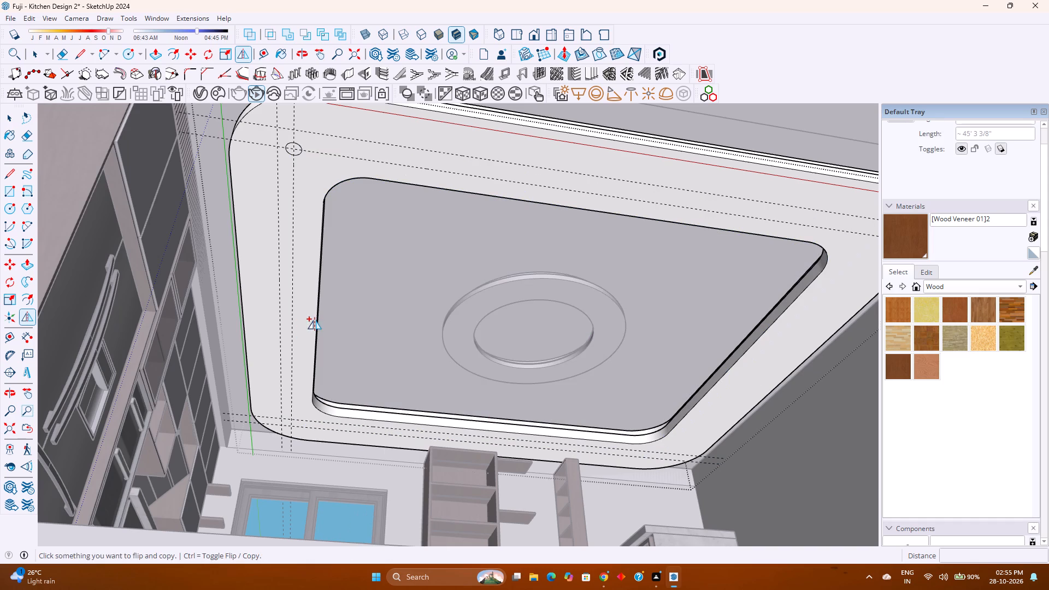
key(space)
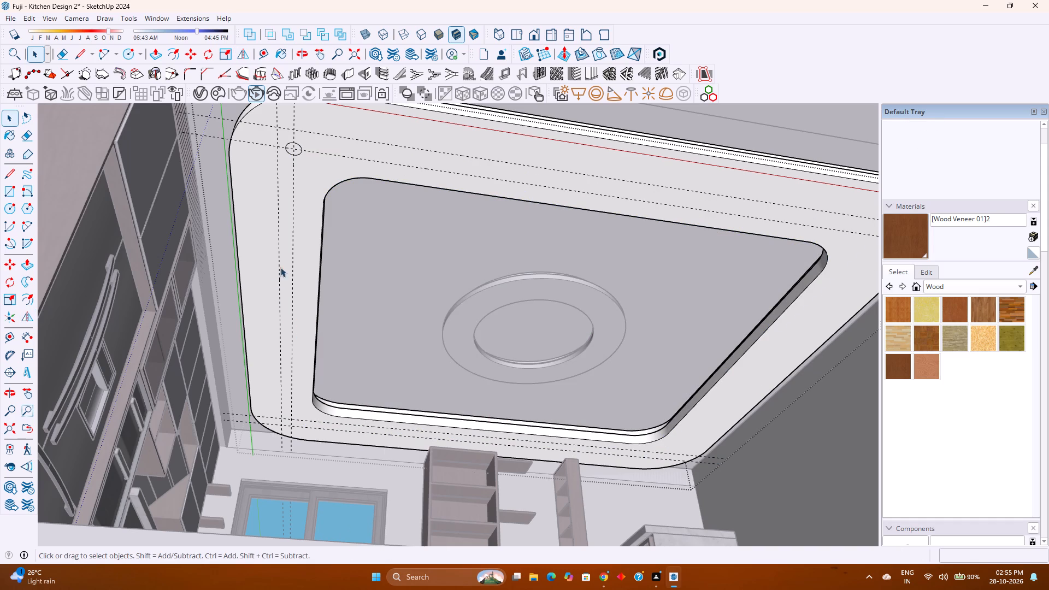
Set the small corner circle's segments to 100.
scroll(279, 153, up, 2)
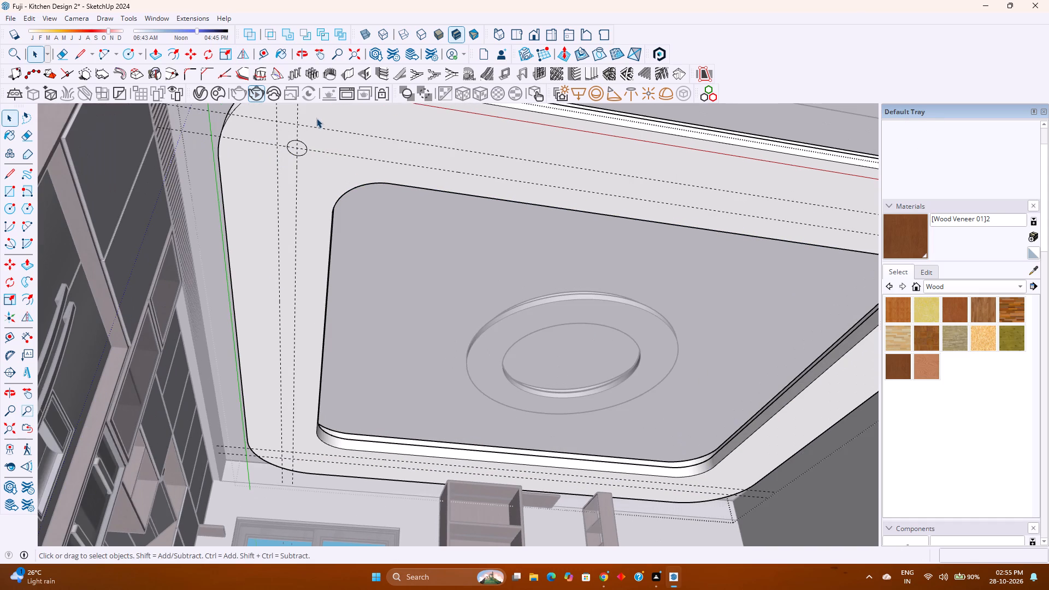
click(306, 144)
double_click(981, 139)
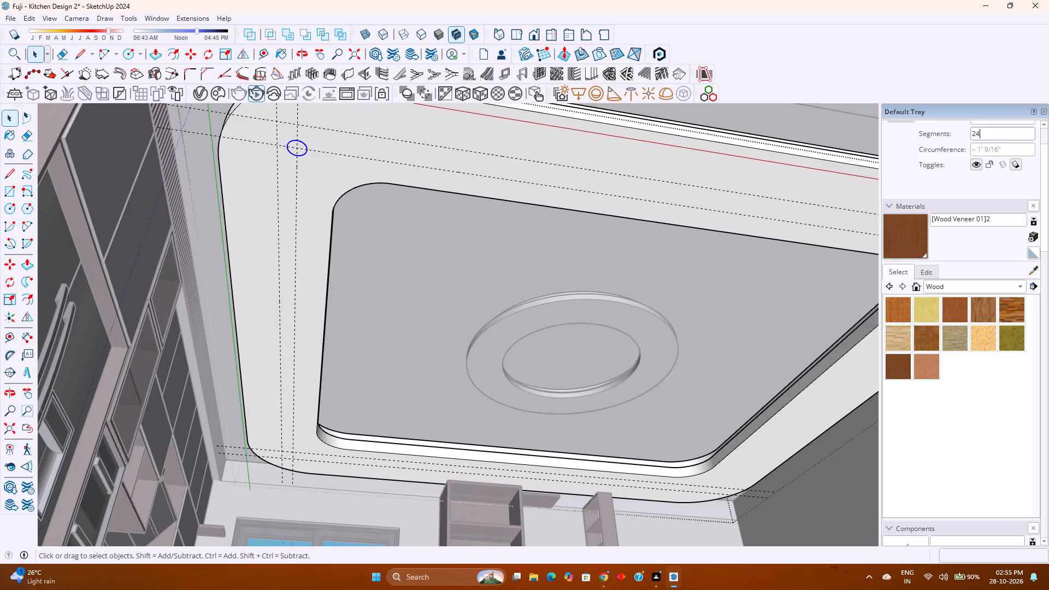
text(100)
key(Return)
Copy the small circle along the louvre-side inner guide to its crossing with the mirrored inner guide near the window wall.
key(m)
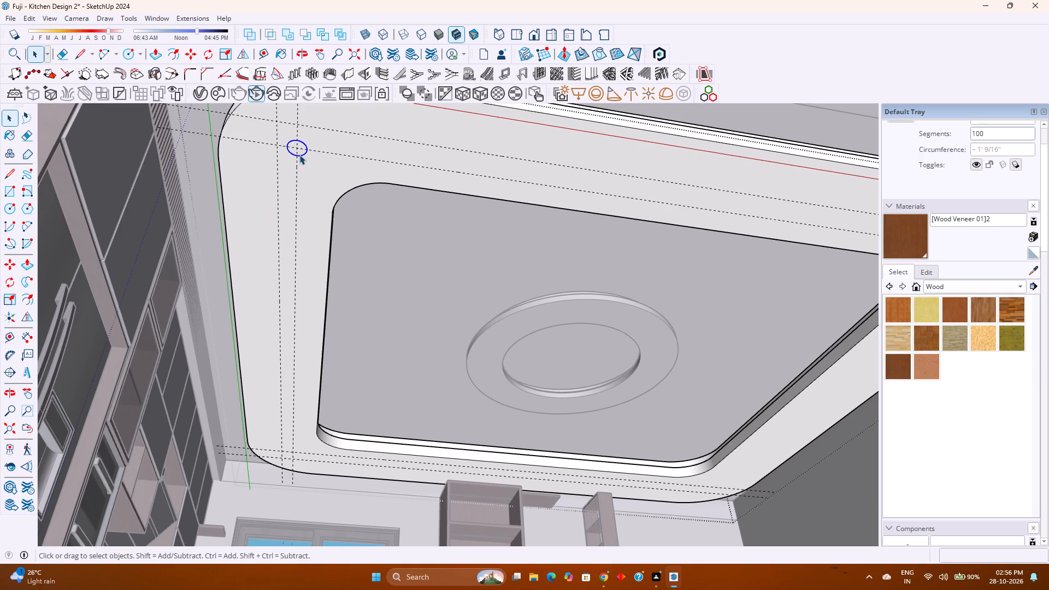
click(298, 152)
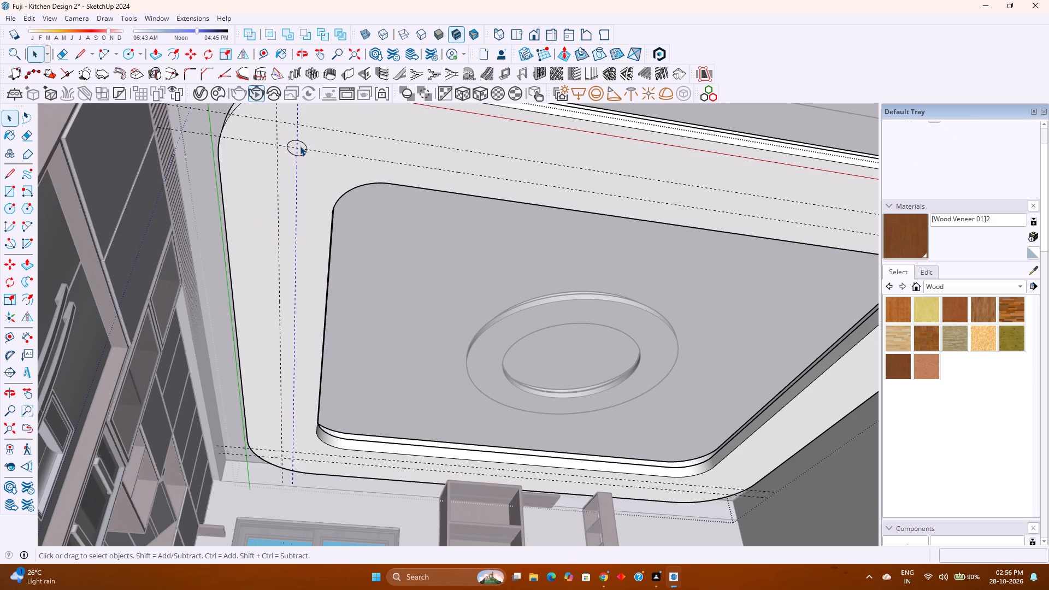
click(300, 146)
key(m)
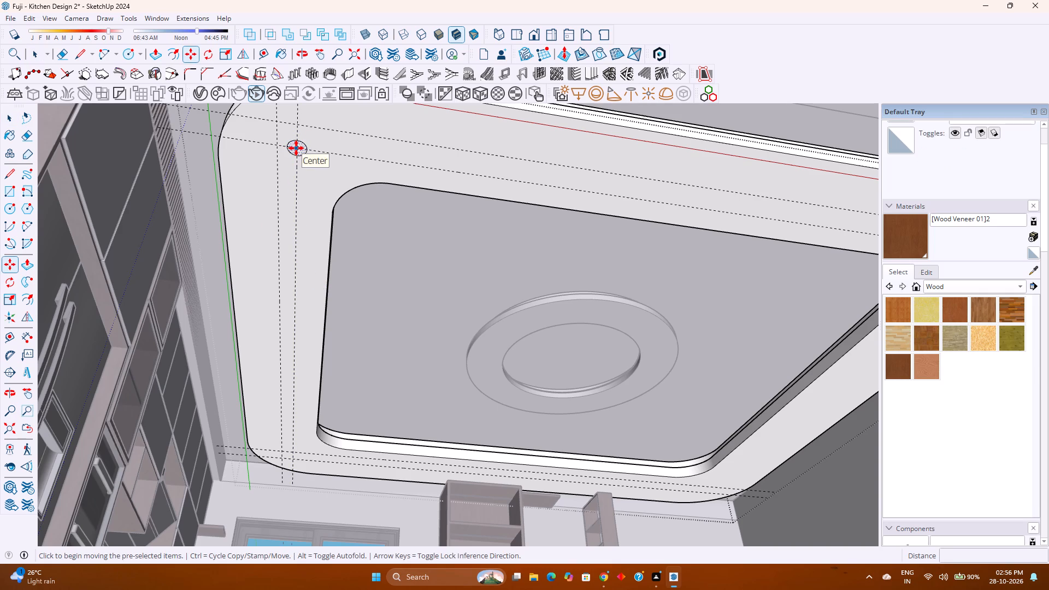
click(296, 148)
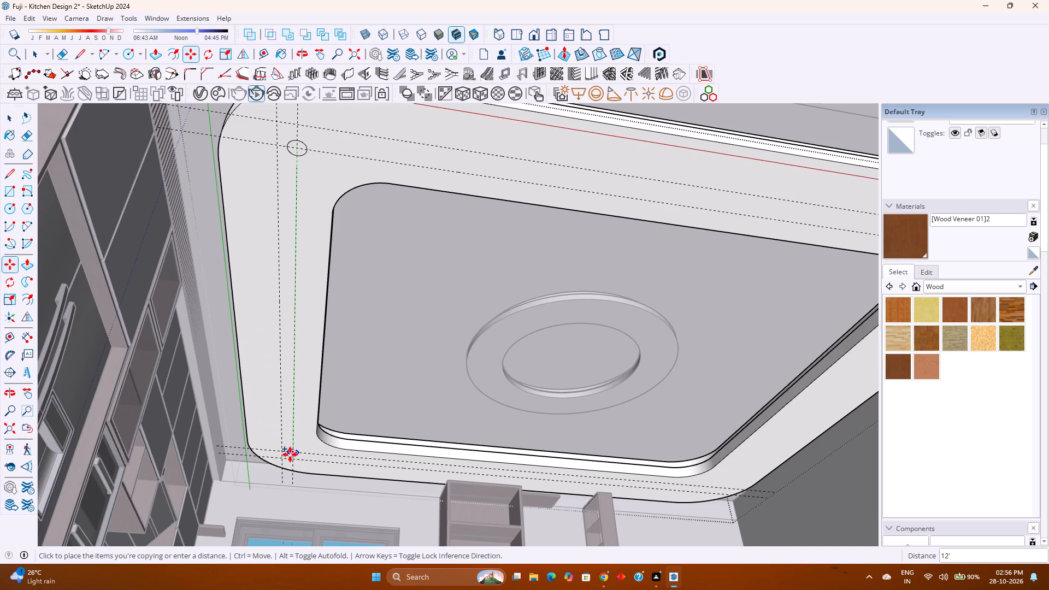
scroll(293, 455, up, 7)
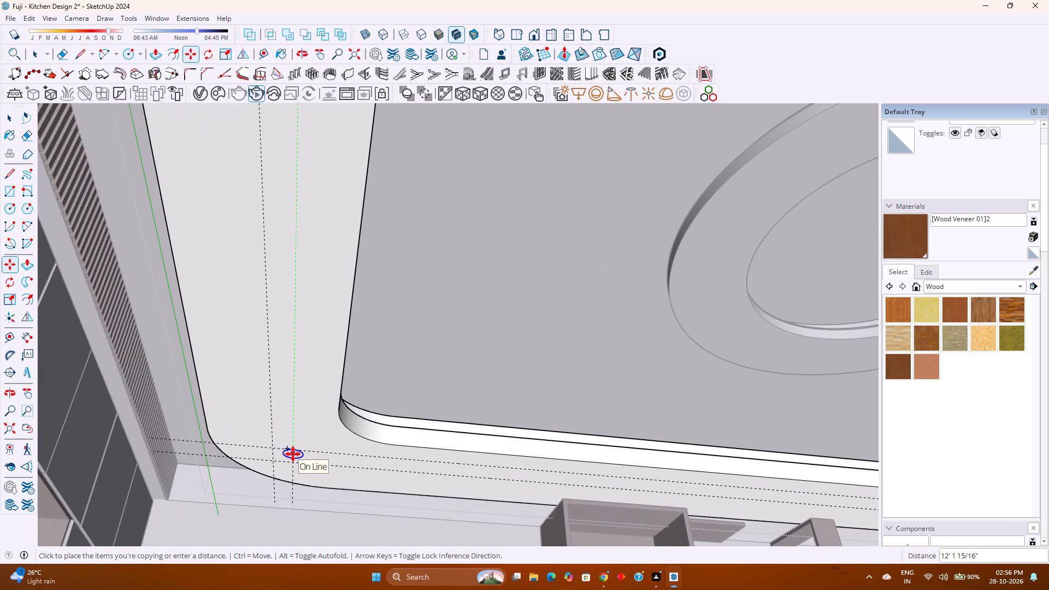
scroll(293, 454, up, 2)
middle_drag(293, 454, 365, 383)
middle_click(366, 383)
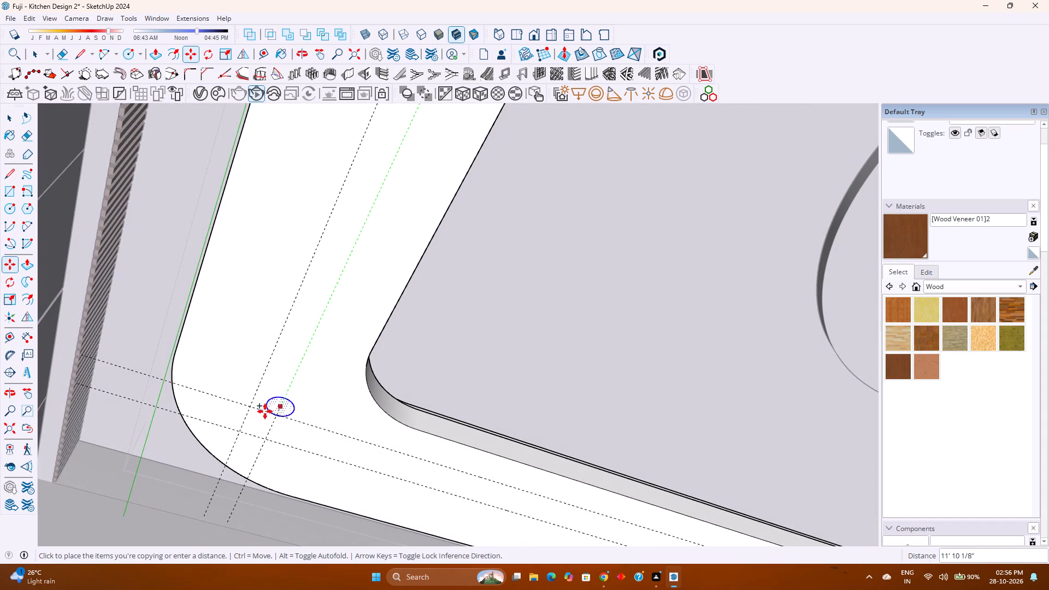
click(274, 416)
scroll(294, 422, down, 5)
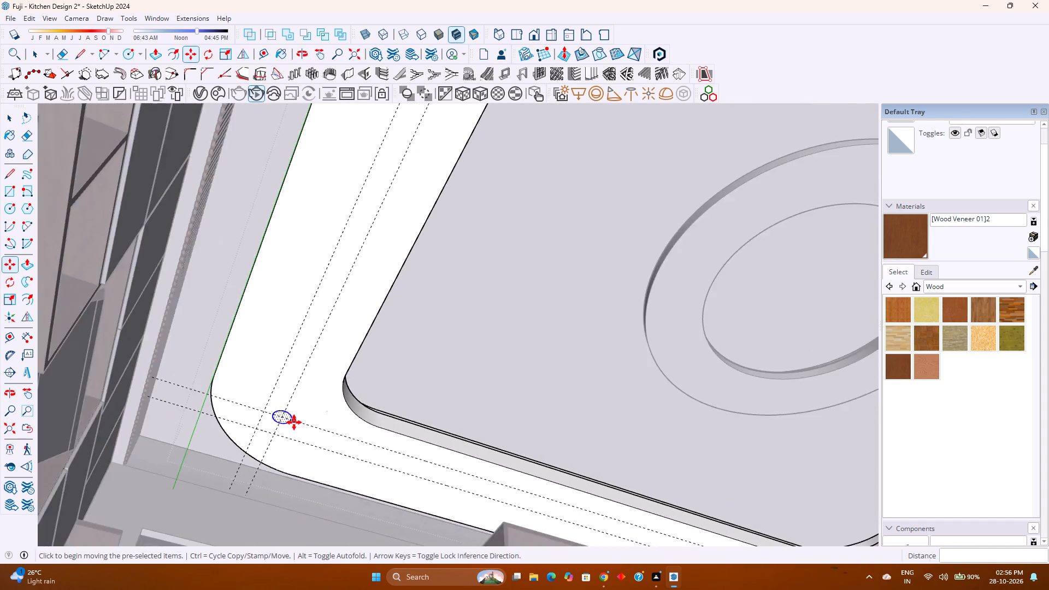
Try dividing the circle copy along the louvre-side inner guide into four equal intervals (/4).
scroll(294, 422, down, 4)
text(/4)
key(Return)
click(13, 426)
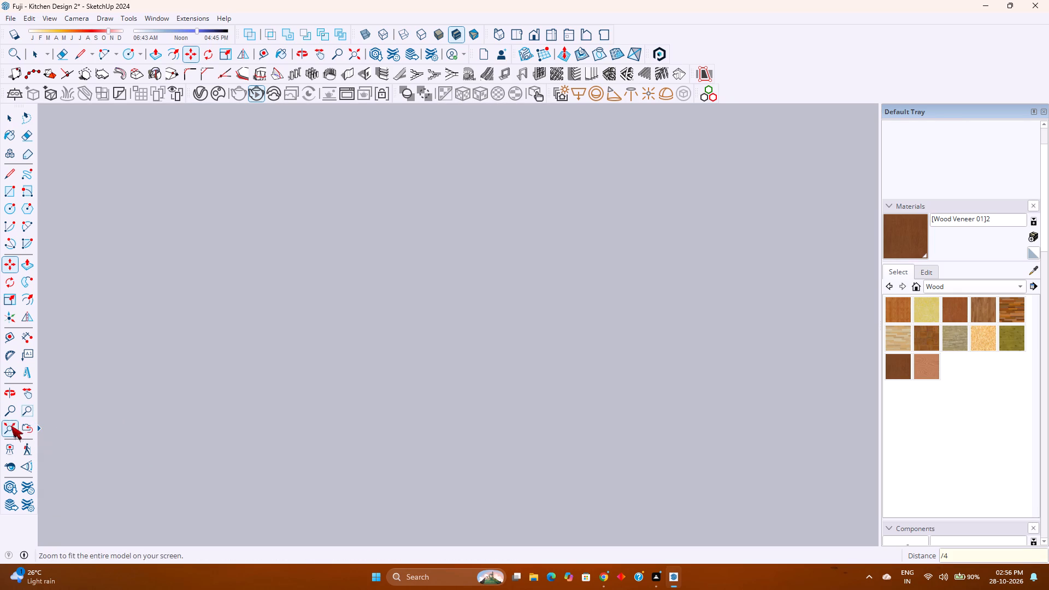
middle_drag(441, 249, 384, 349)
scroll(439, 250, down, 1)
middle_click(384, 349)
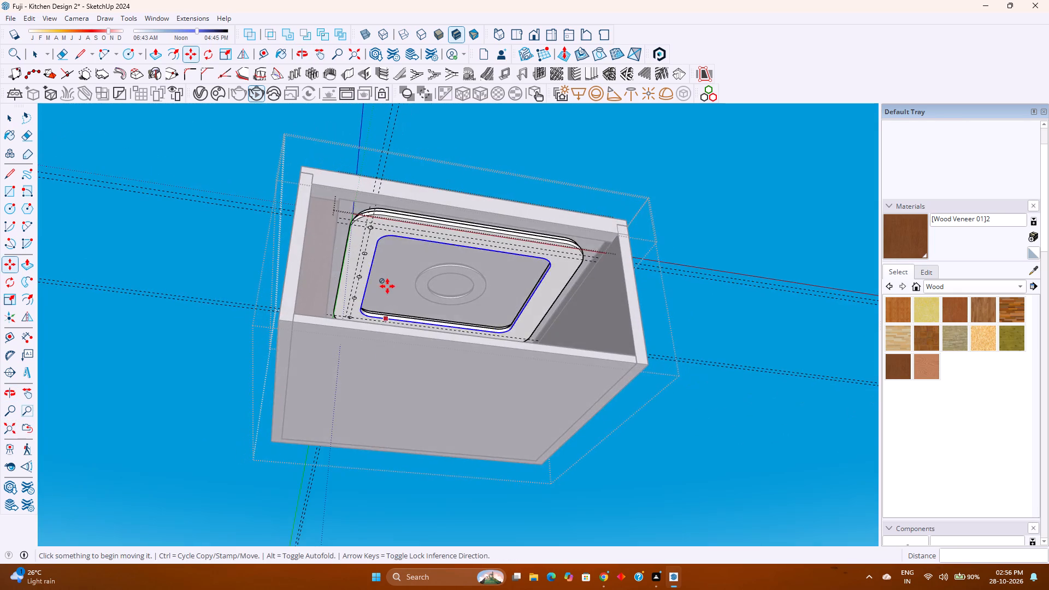
Divide the circle copy along the louvre-side inner guide into three equal intervals (/3), also trying two (/2).
scroll(386, 283, up, 6)
text(/3)
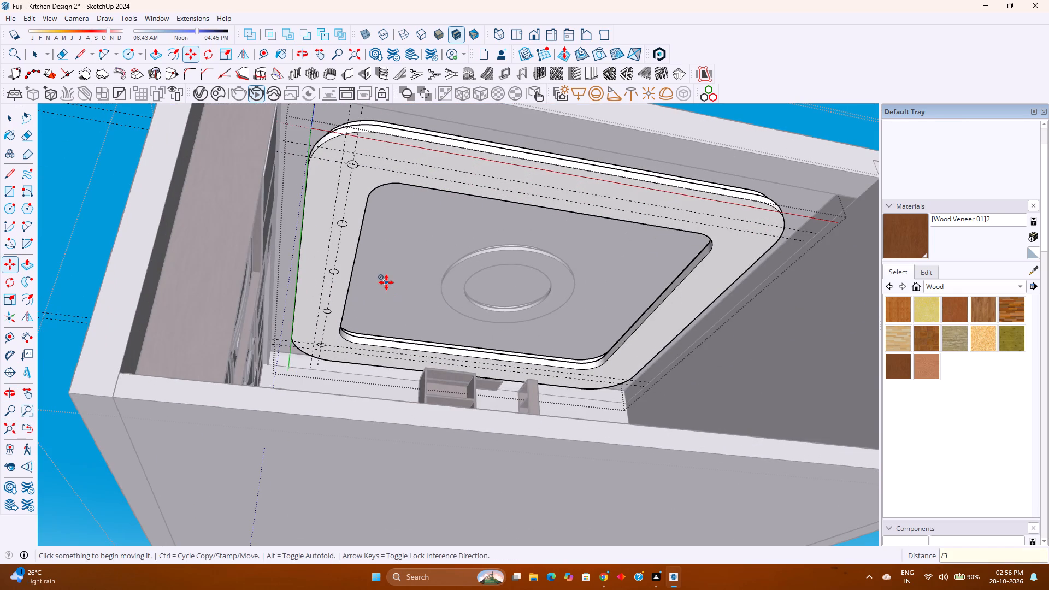
key(Return)
text(/2)
key(Return)
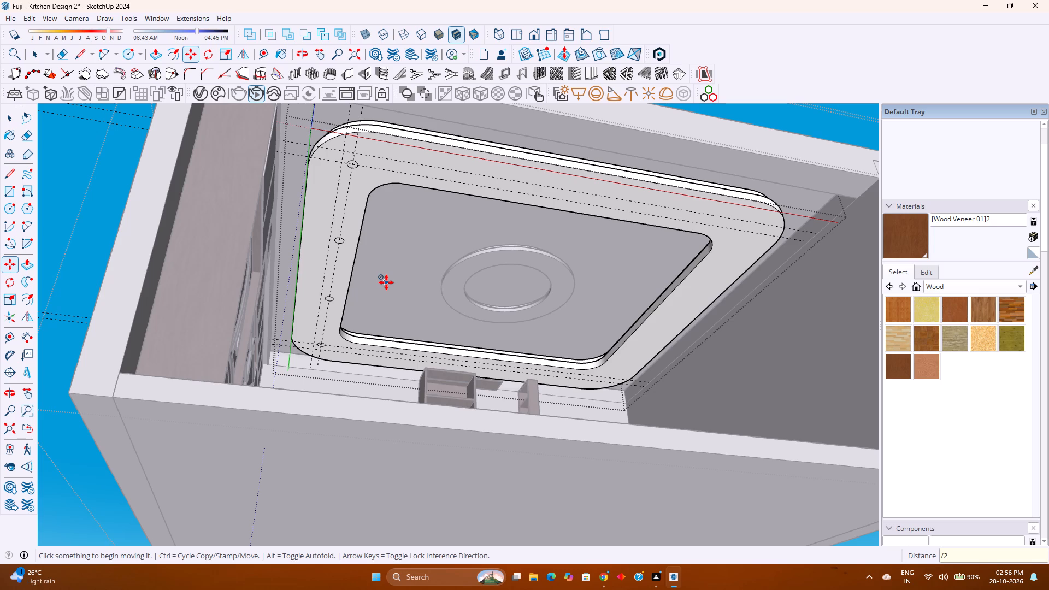
middle_click(386, 282)
middle_drag(386, 282, 353, 298)
middle_drag(517, 297, 403, 290)
middle_click(403, 290)
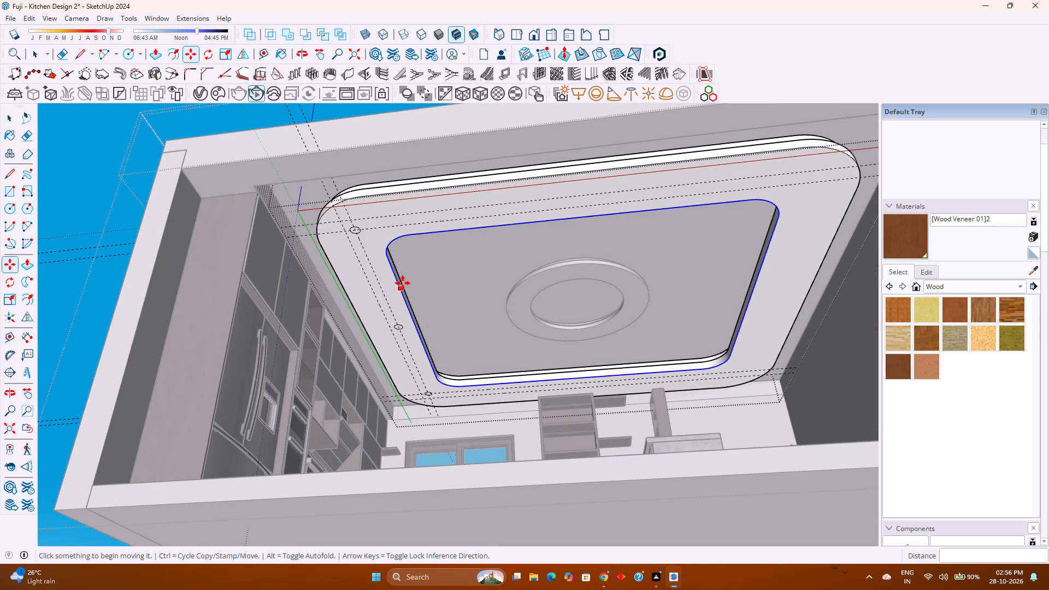
text(/3)
key(Return)
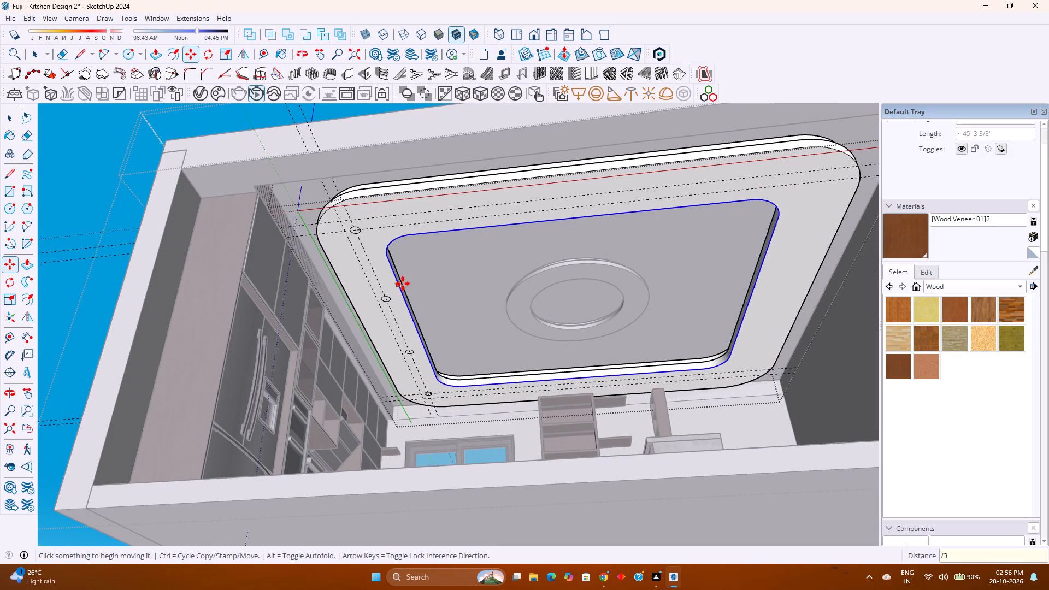
Move the two intermediate louvre-side circles 4" from the inner guide onto the outer guide, keeping the corner circles in place.
key(space)
scroll(409, 349, up, 7)
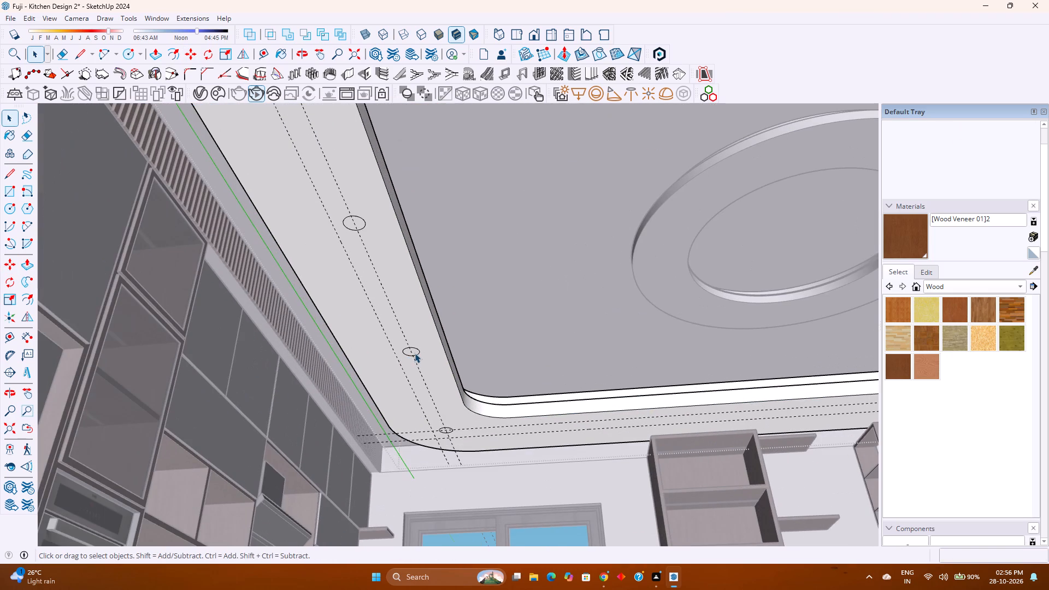
scroll(416, 352, up, 6)
click(414, 352)
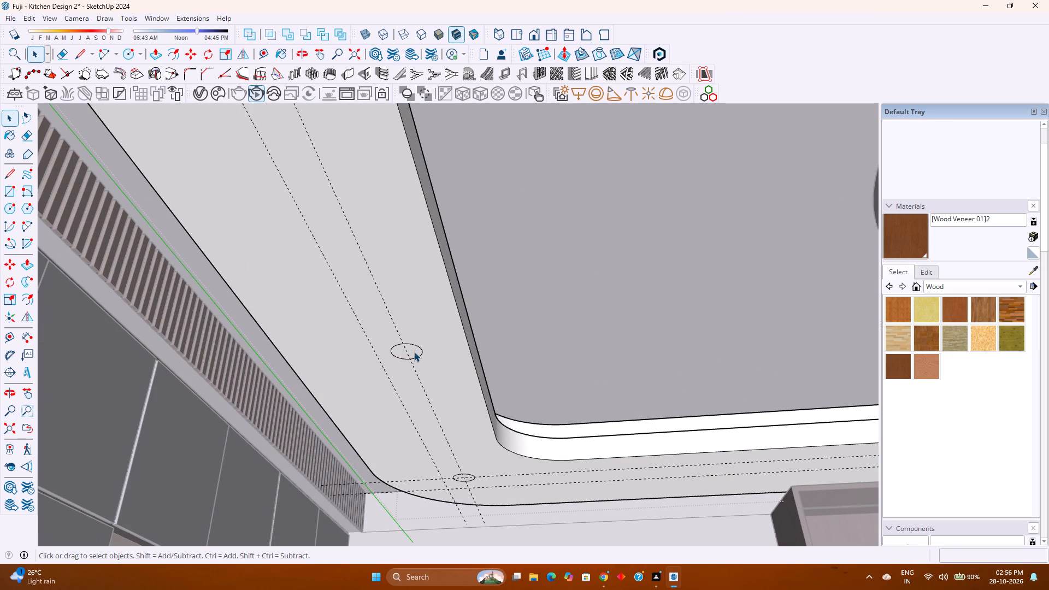
scroll(414, 352, down, 4)
double_click(414, 352)
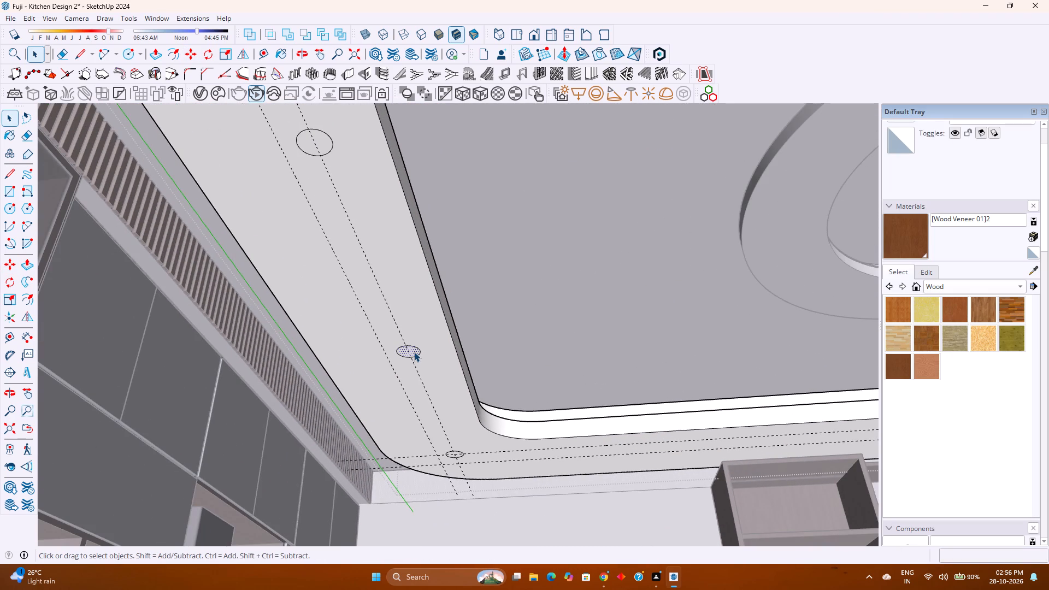
ctrl+double_click(322, 146)
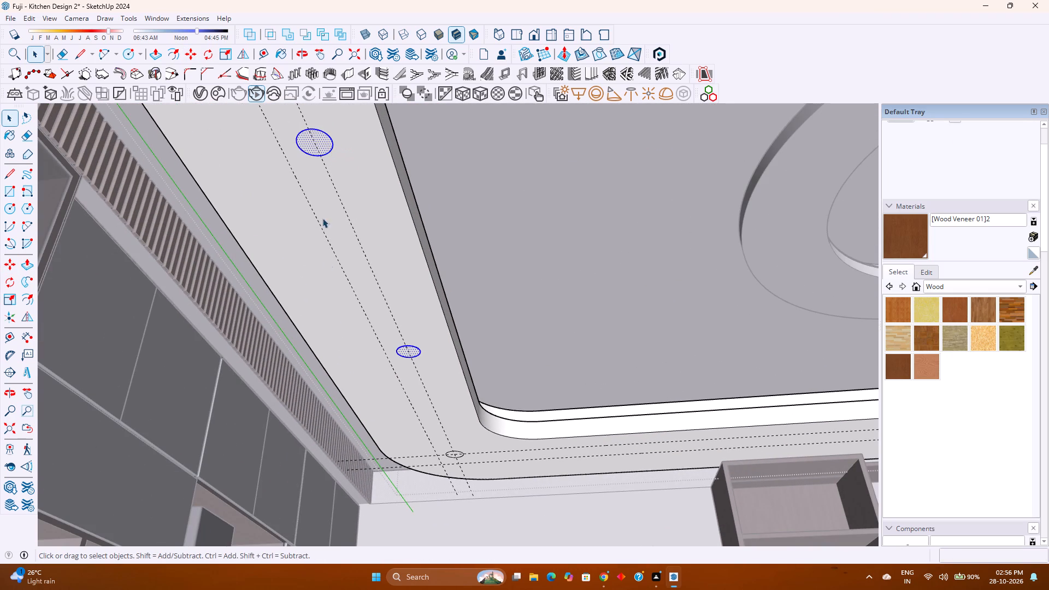
key(m)
scroll(465, 479, up, 4)
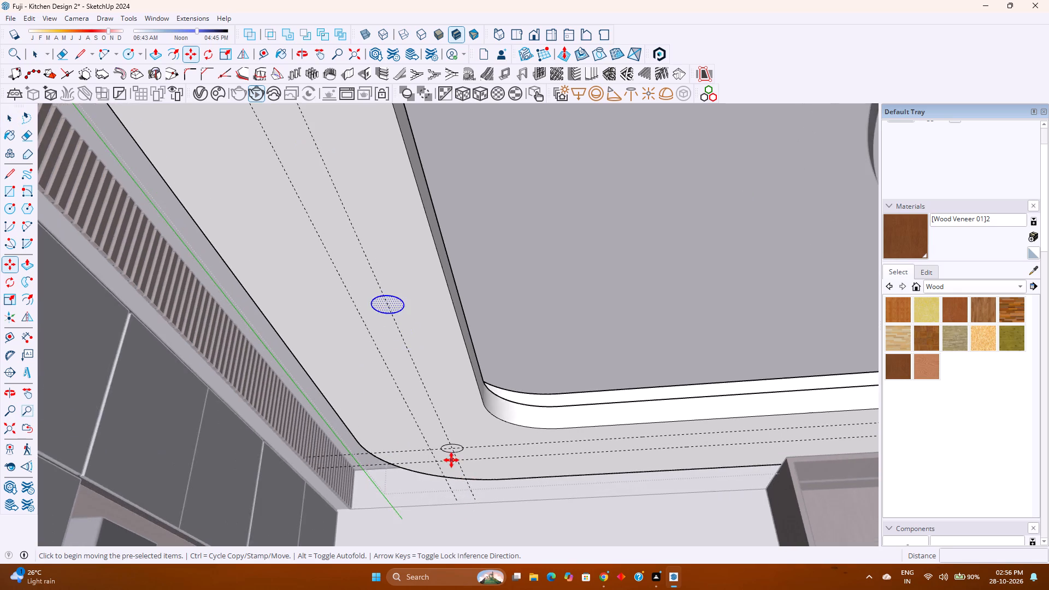
scroll(451, 460, up, 5)
click(456, 438)
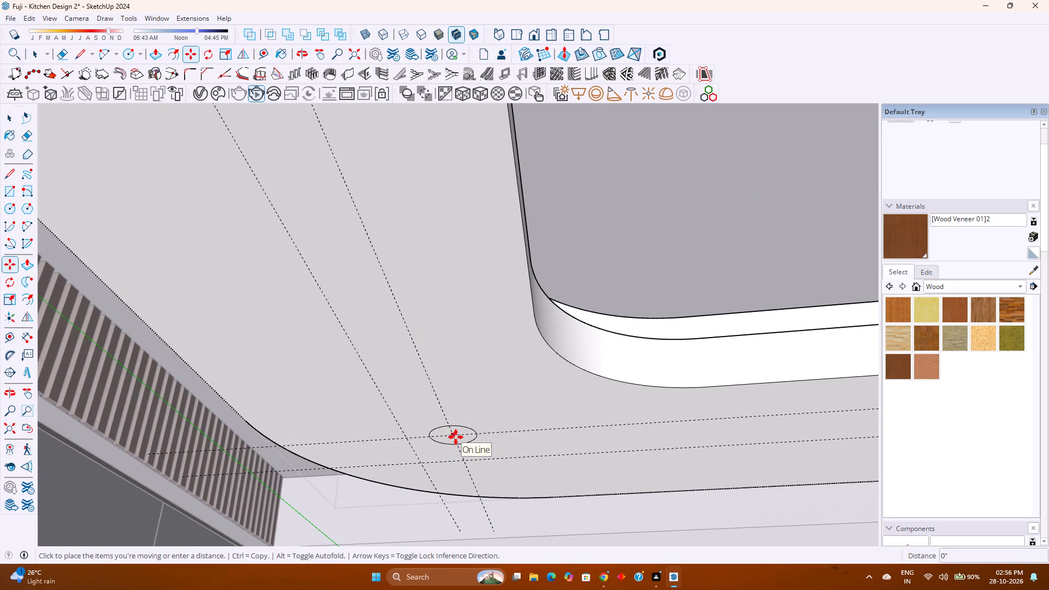
click(409, 438)
Mirror-copy all four louvre-side circles to the opposite border using Flip about the midpoint of the window-side recess edge.
scroll(410, 438, down, 14)
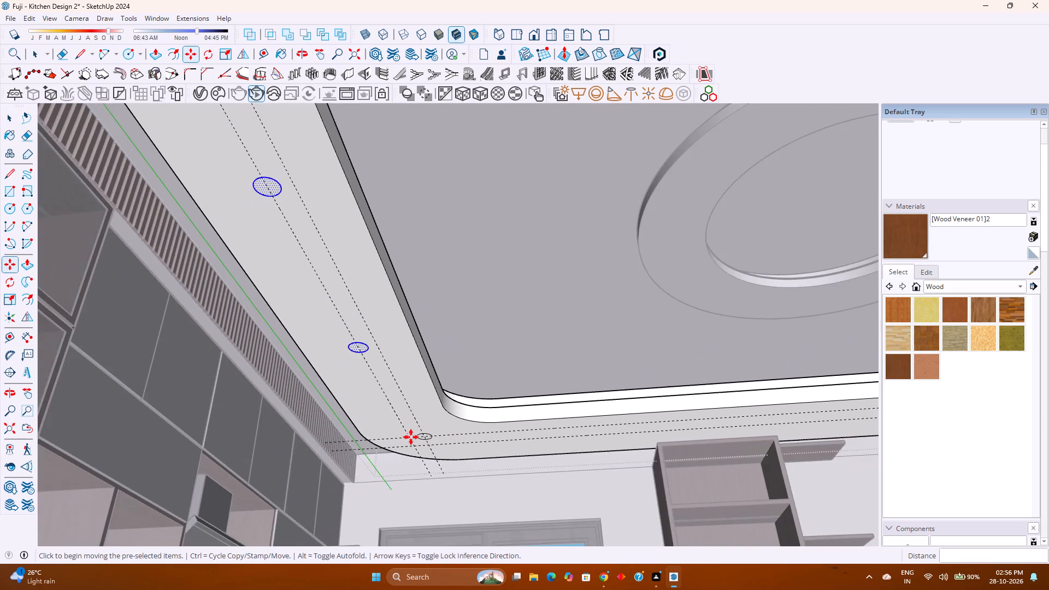
scroll(411, 437, down, 7)
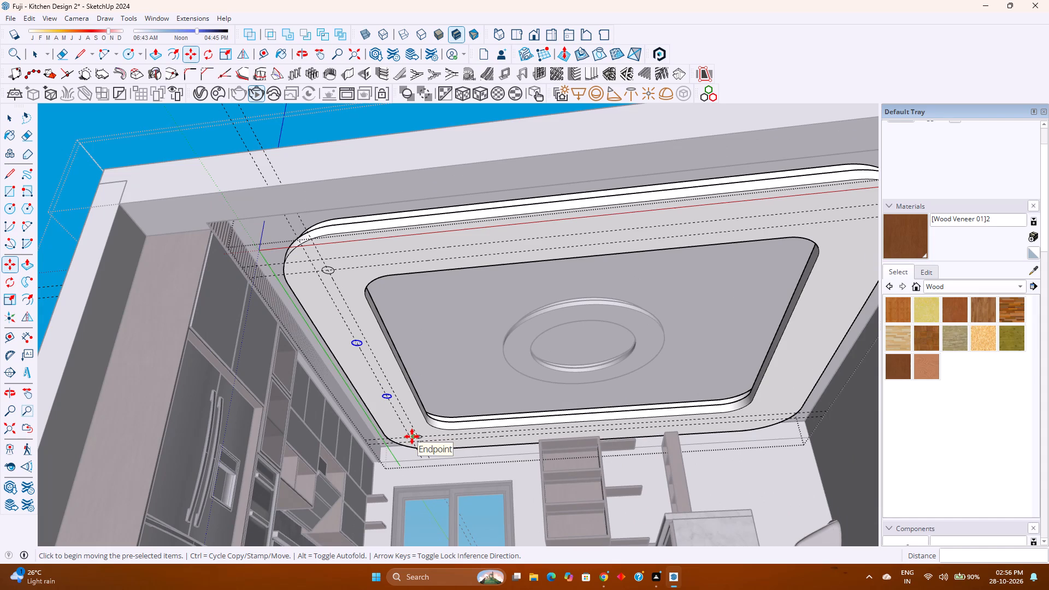
key(space)
scroll(414, 439, up, 17)
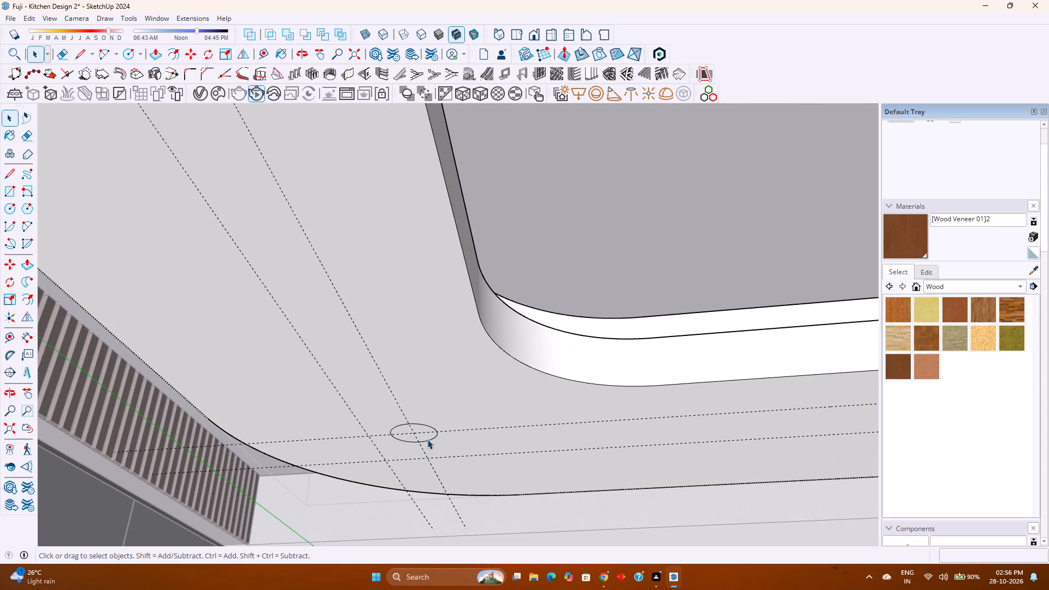
ctrl+double_click(426, 437)
scroll(426, 437, down, 7)
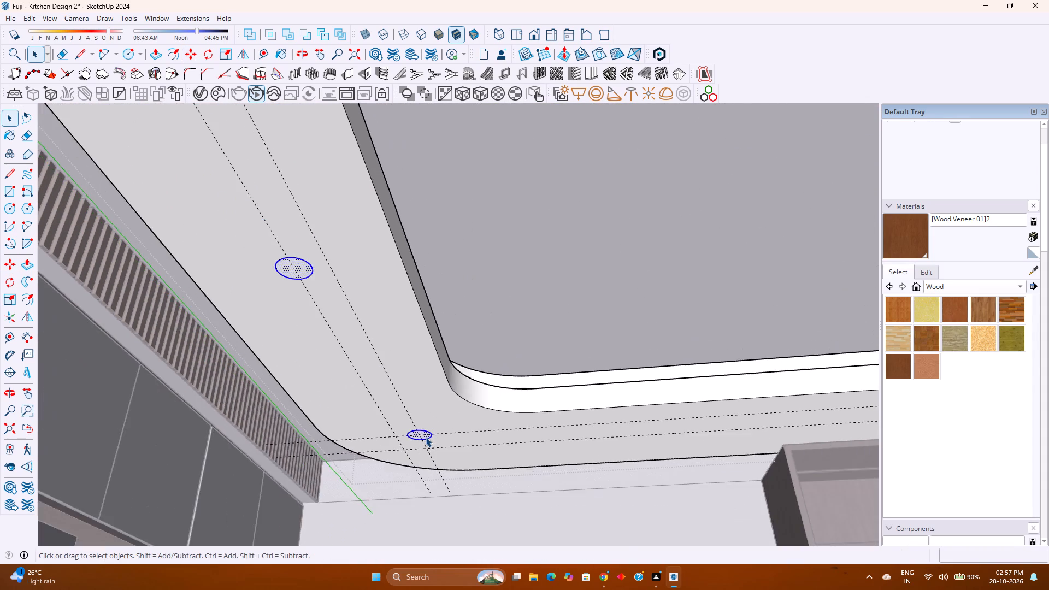
scroll(426, 437, down, 12)
scroll(346, 262, up, 4)
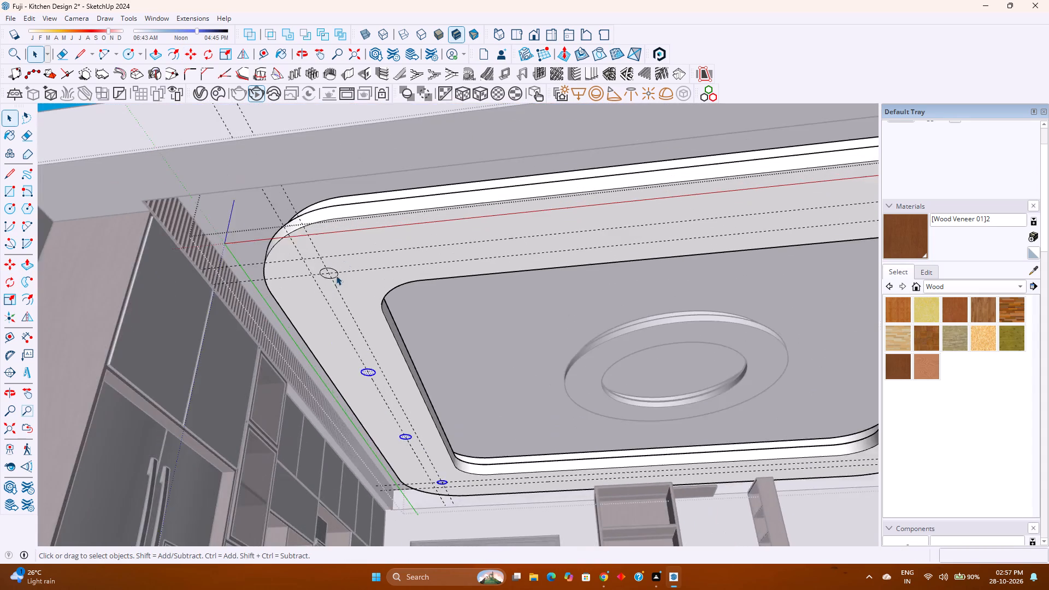
scroll(336, 275, up, 10)
ctrl+double_click(330, 260)
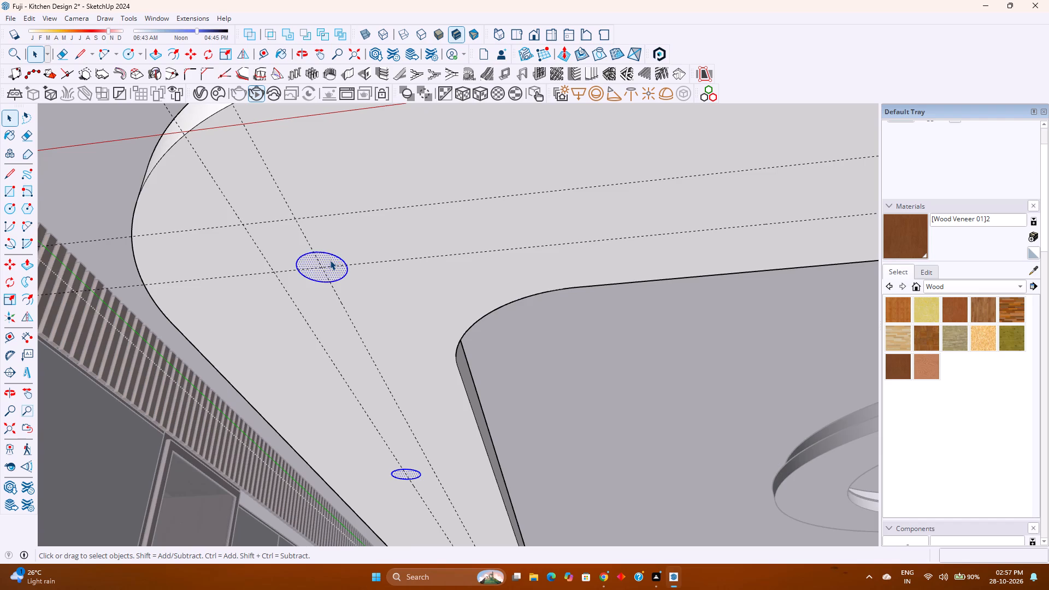
scroll(330, 260, down, 16)
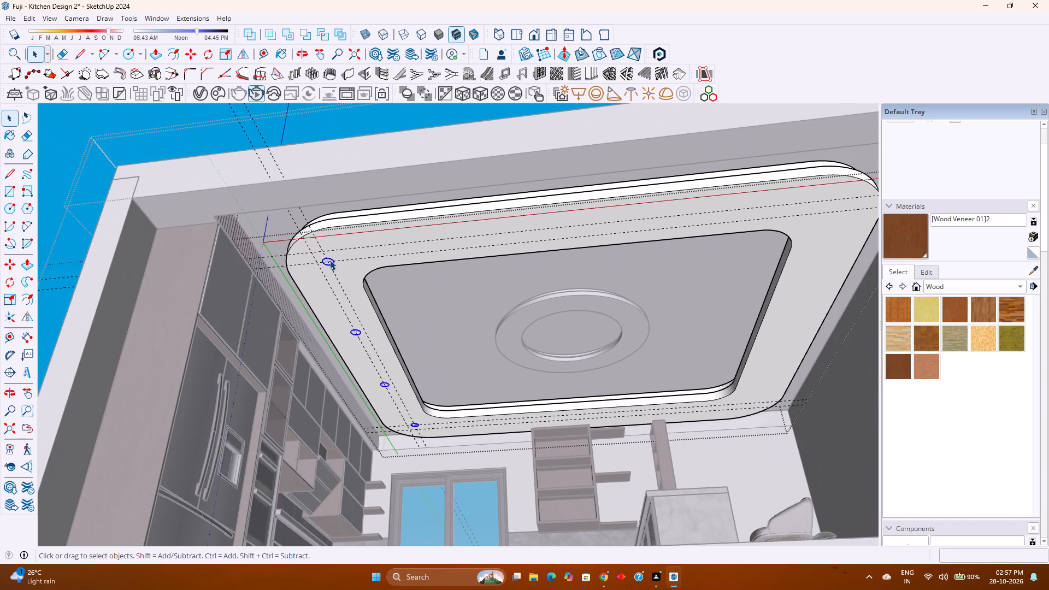
click(247, 54)
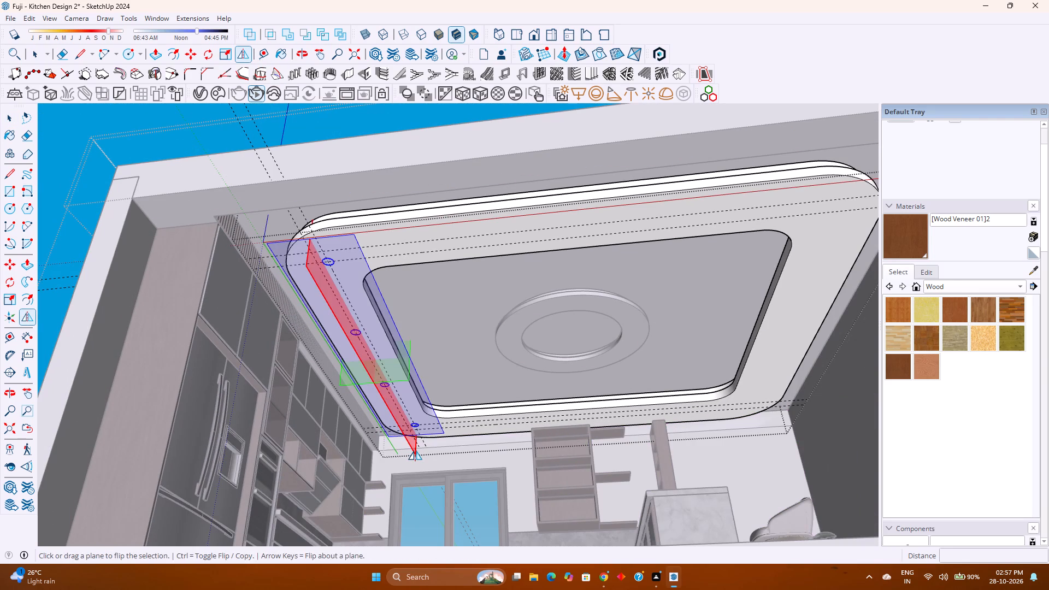
drag(415, 451, 572, 408)
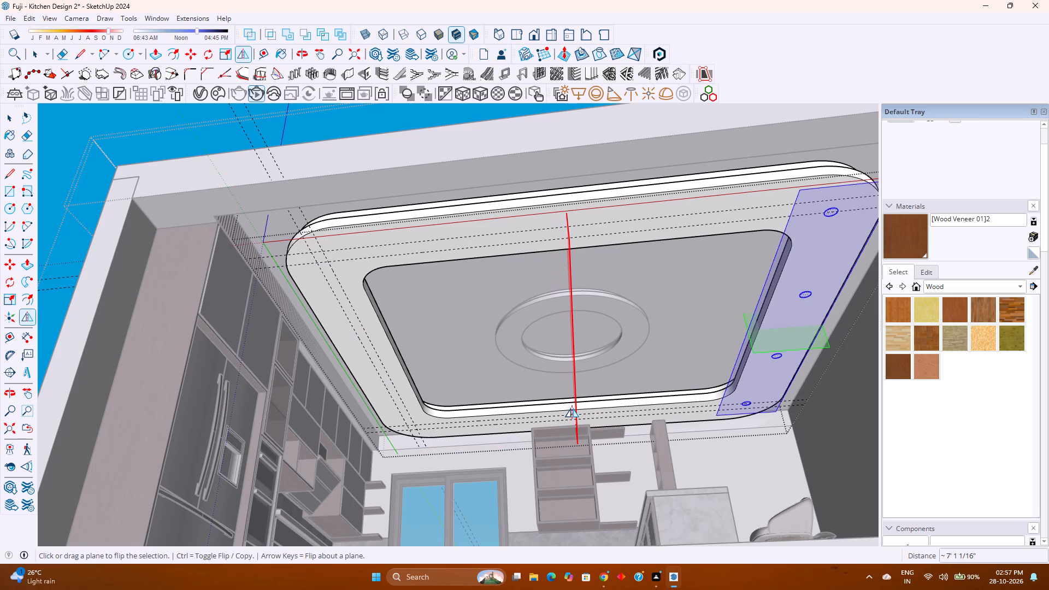
right_click(572, 408)
key(Escape)
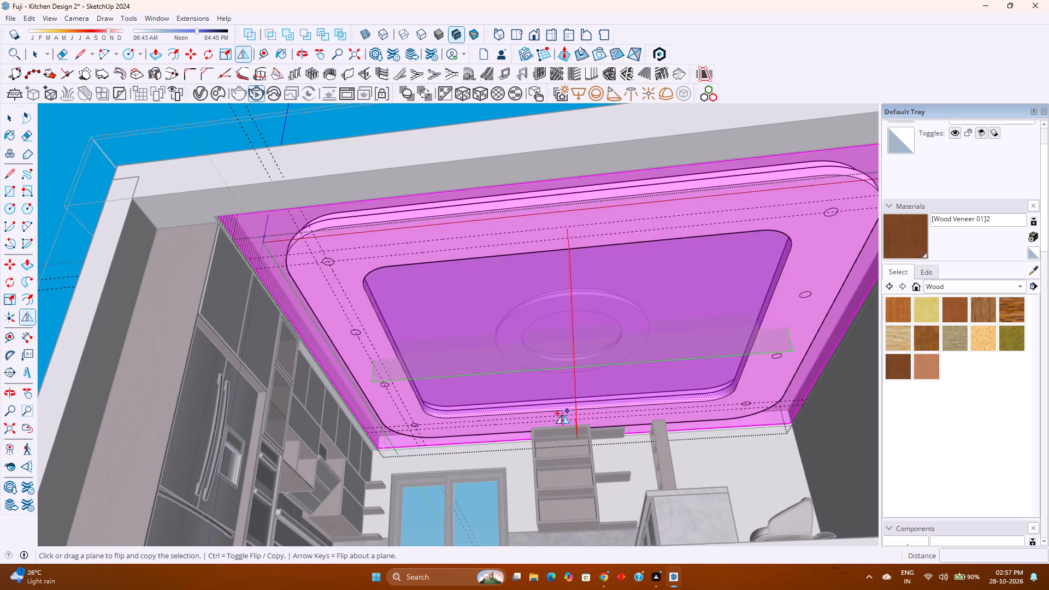
key(space)
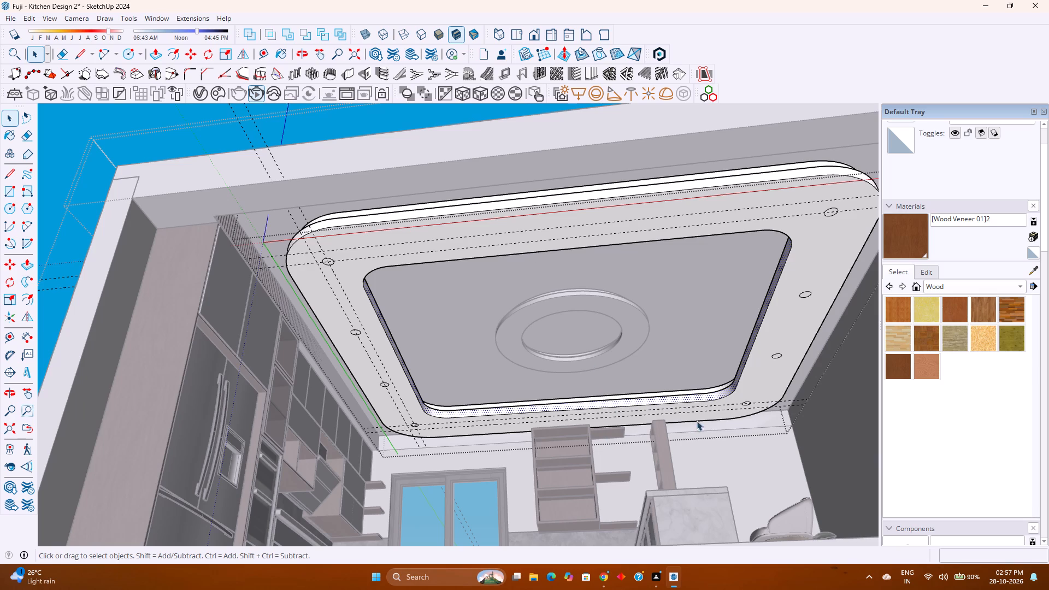
Copy the louvre-side corner circle along the window-wall inner guide to the opposite corner circle and divide the copy into three intervals (/3).
middle_drag(697, 402, 715, 385)
middle_click(715, 385)
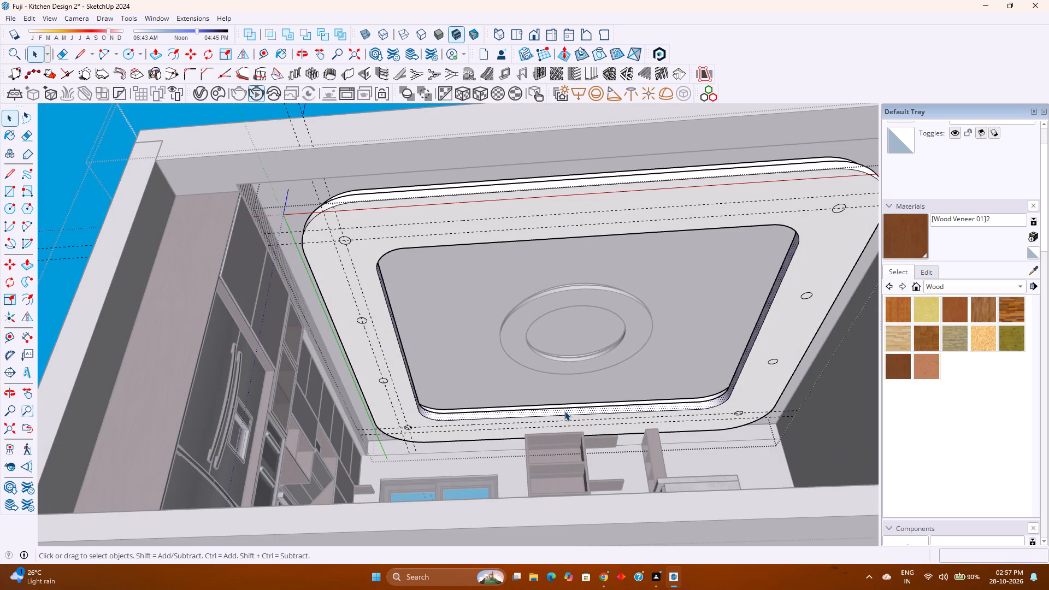
scroll(413, 434, up, 12)
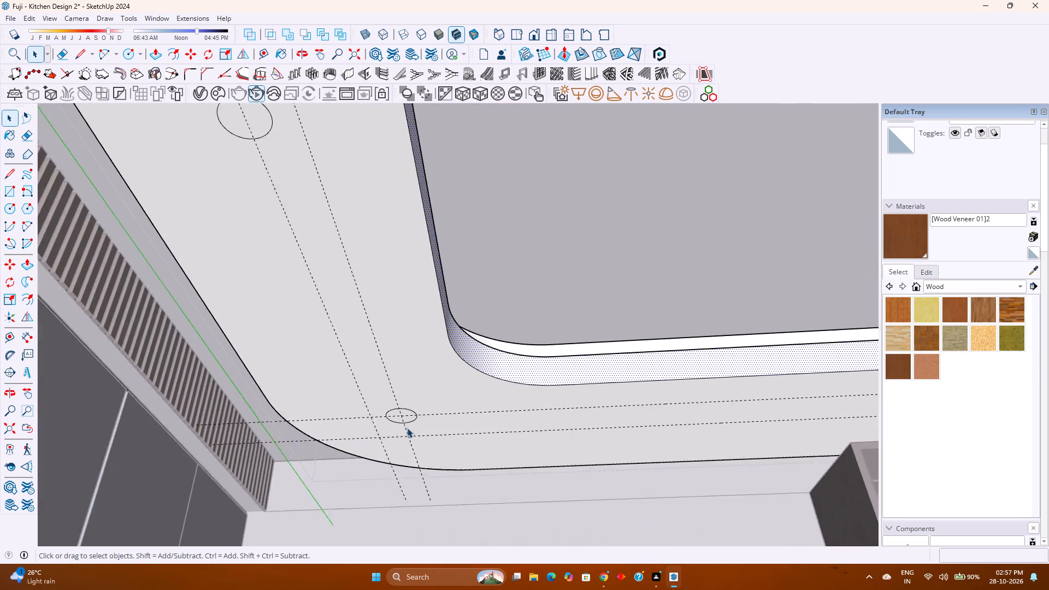
scroll(407, 428, up, 8)
double_click(406, 410)
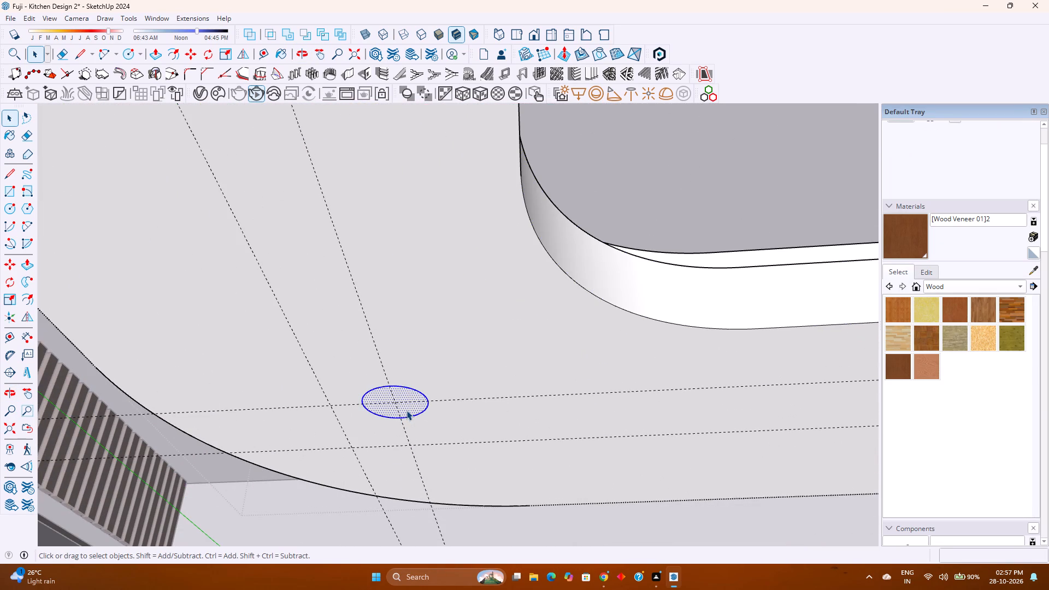
key(m)
click(396, 405)
scroll(450, 400, down, 18)
shift+middle_drag(543, 392, 325, 419)
shift+middle_click(325, 419)
scroll(325, 419, down, 3)
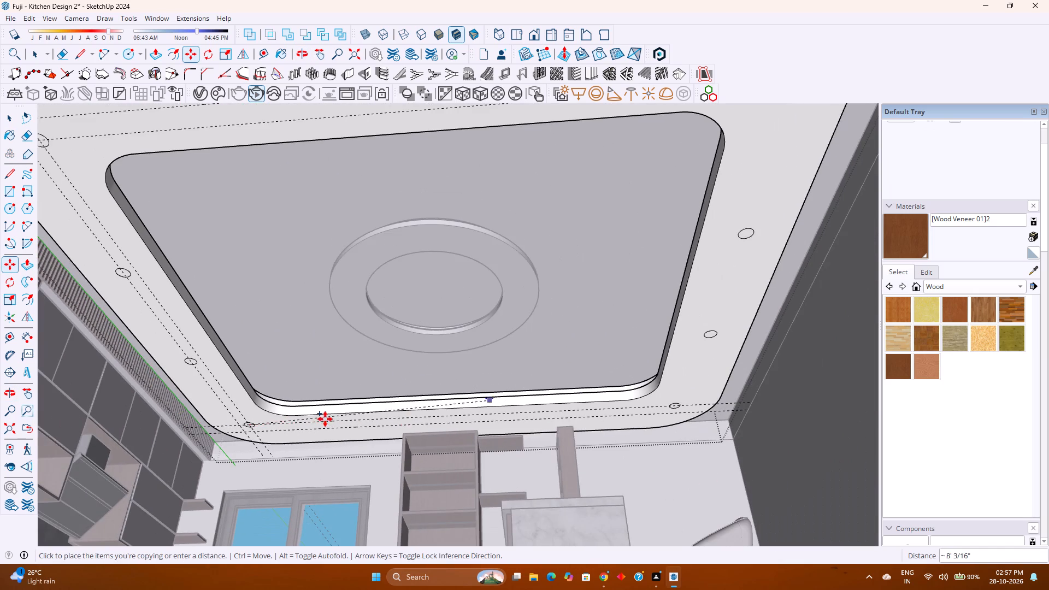
scroll(659, 415, up, 15)
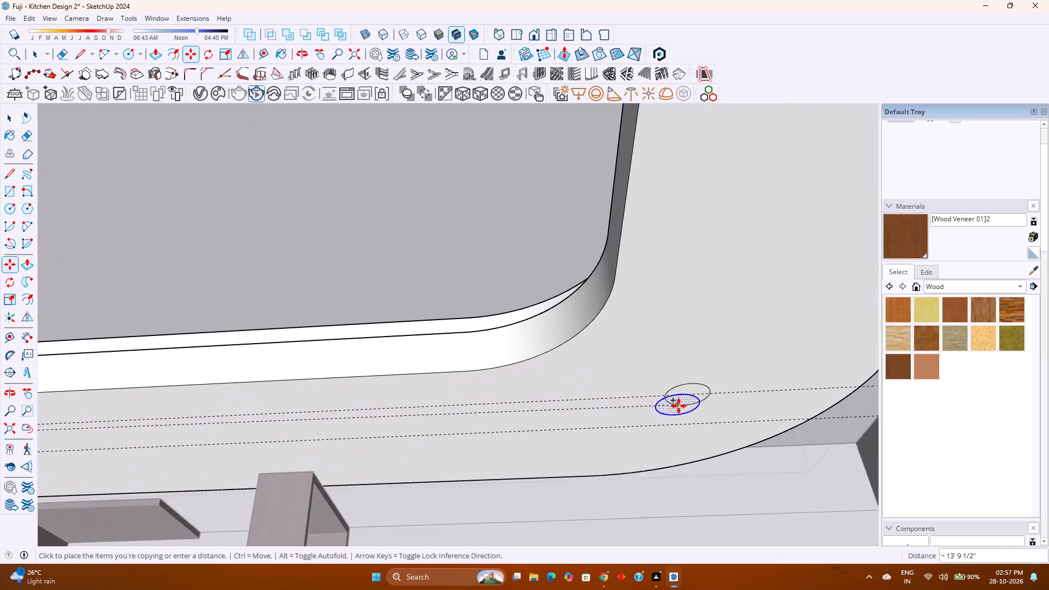
scroll(679, 406, up, 3)
click(689, 391)
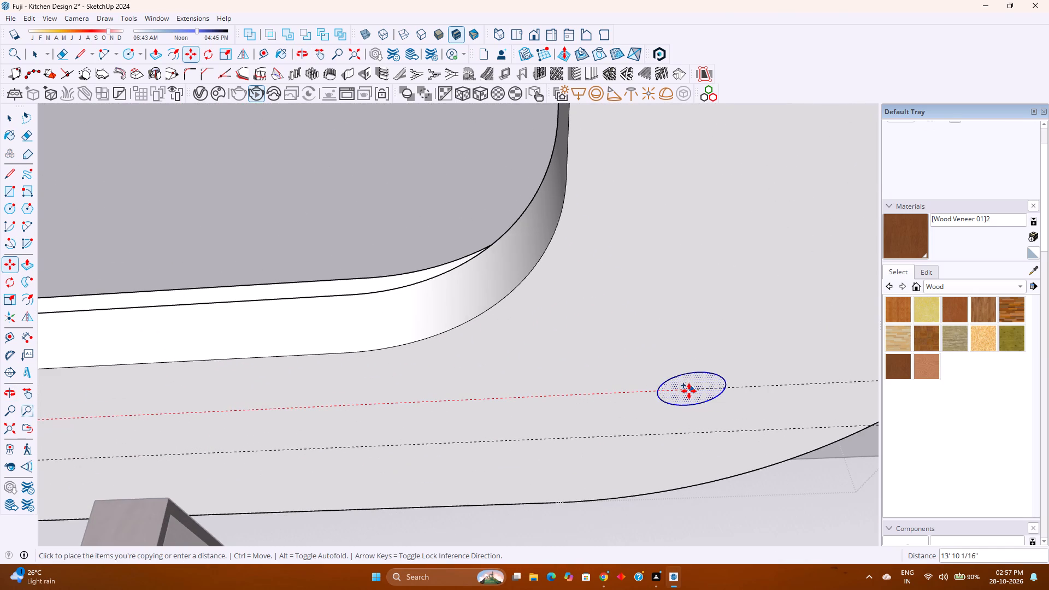
scroll(689, 391, down, 6)
text(/3)
key(Return)
Move the two intermediate circles along the window wall from the inner guide onto the outer guide, keeping both corner circles in place.
scroll(689, 391, down, 8)
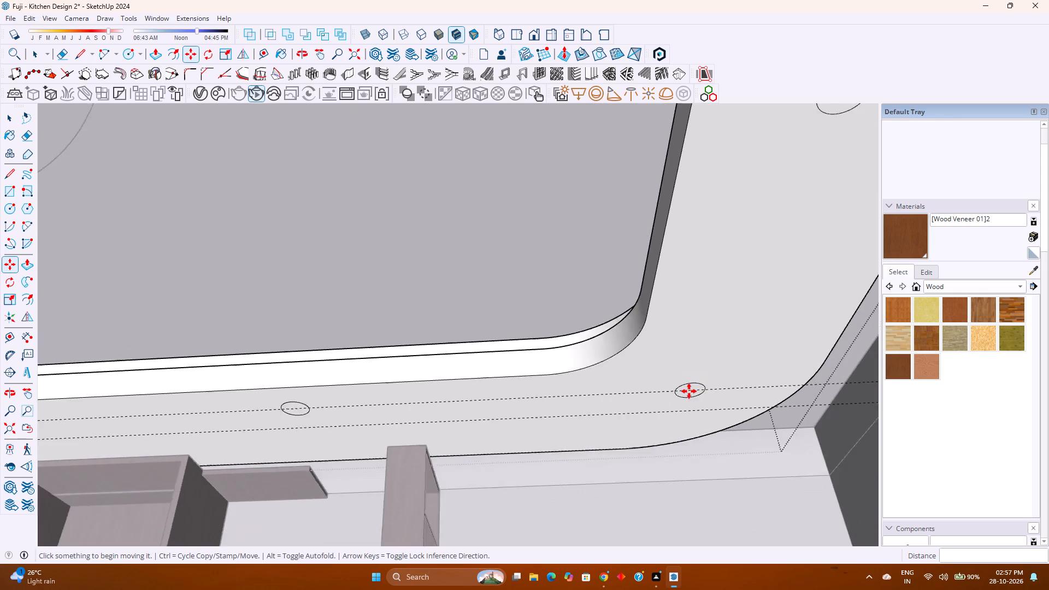
scroll(689, 391, down, 8)
key(space)
scroll(491, 417, up, 2)
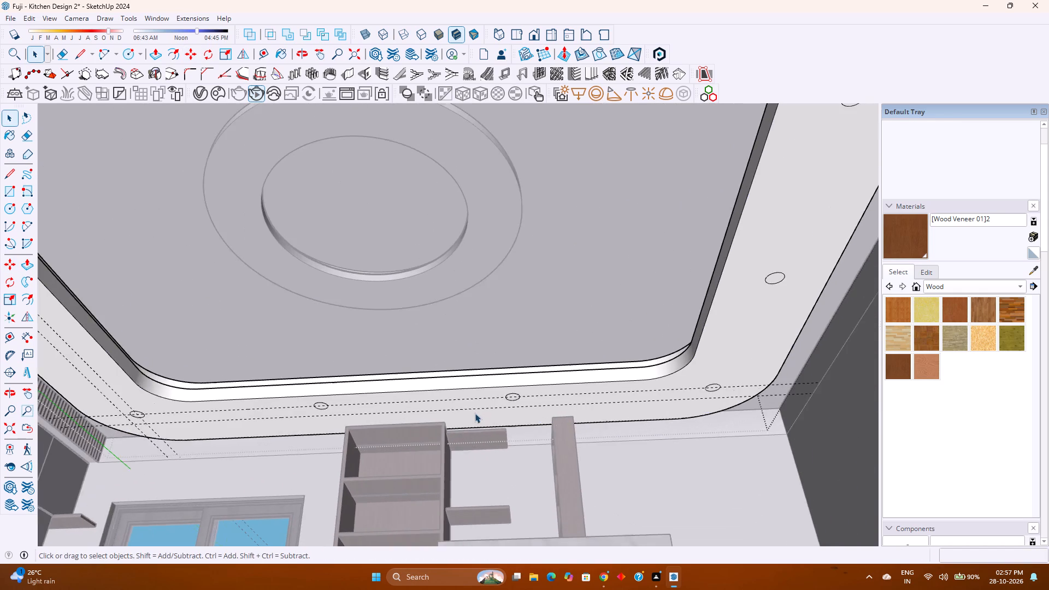
scroll(475, 413, up, 9)
double_click(567, 388)
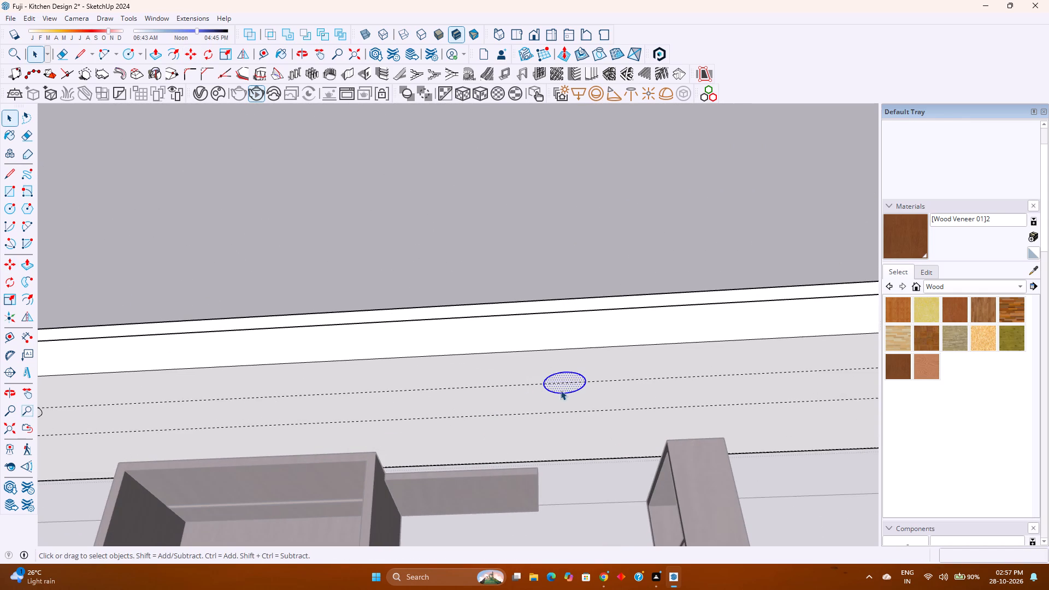
scroll(532, 399, down, 3)
shift+middle_drag(419, 417, 553, 412)
scroll(228, 408, up, 6)
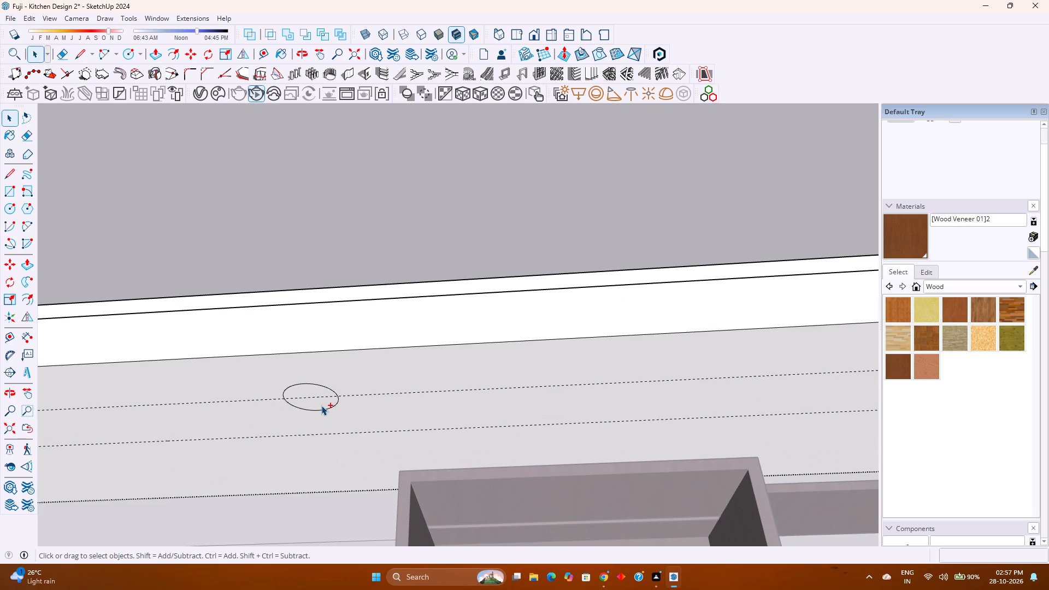
ctrl+double_click(321, 405)
scroll(321, 405, down, 12)
key(m)
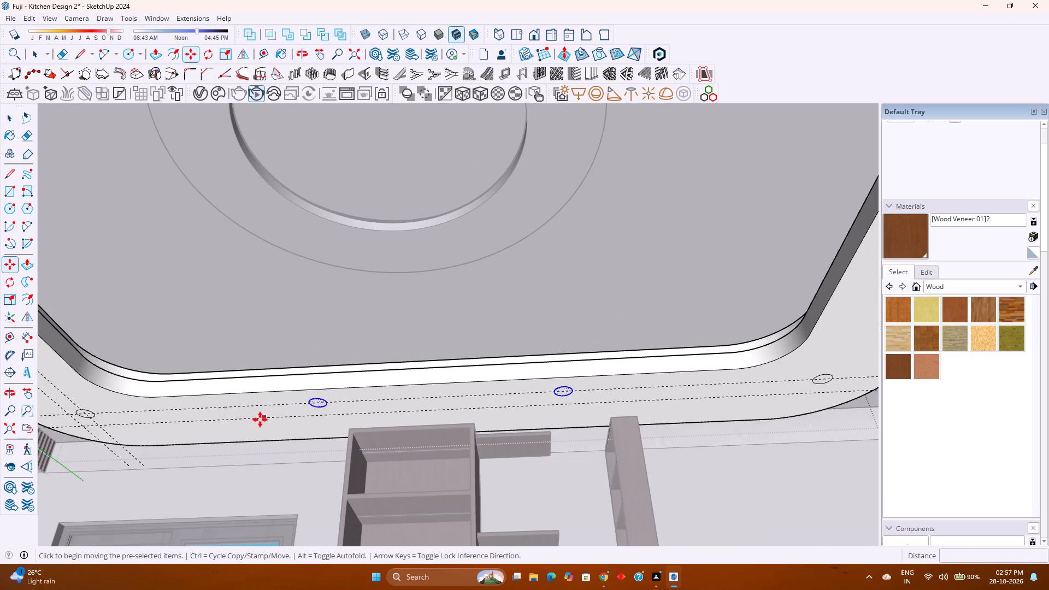
shift+middle_click(260, 420)
shift+middle_drag(263, 419, 451, 388)
scroll(301, 405, up, 10)
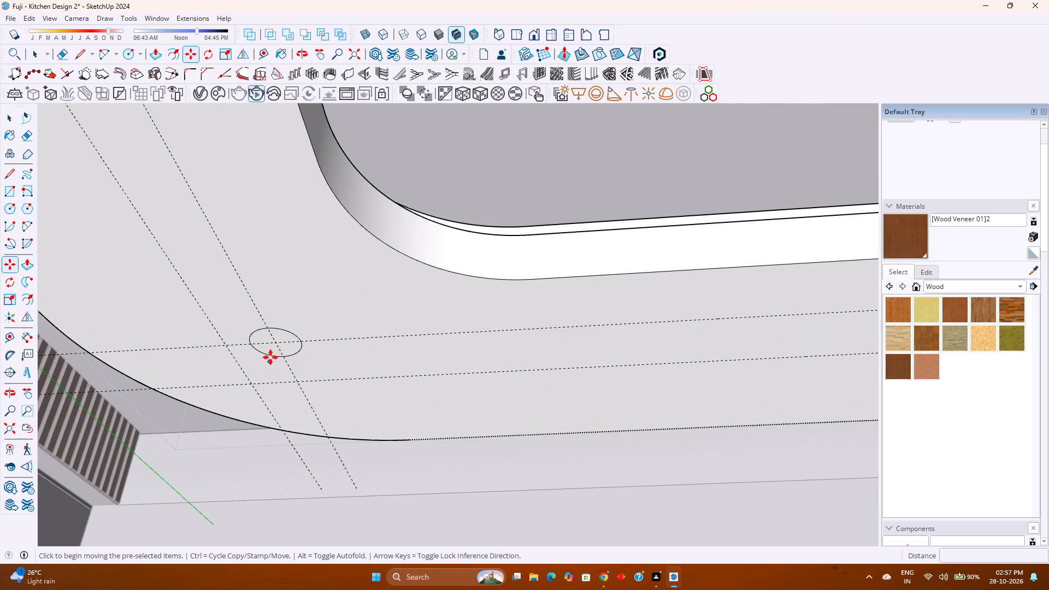
click(274, 346)
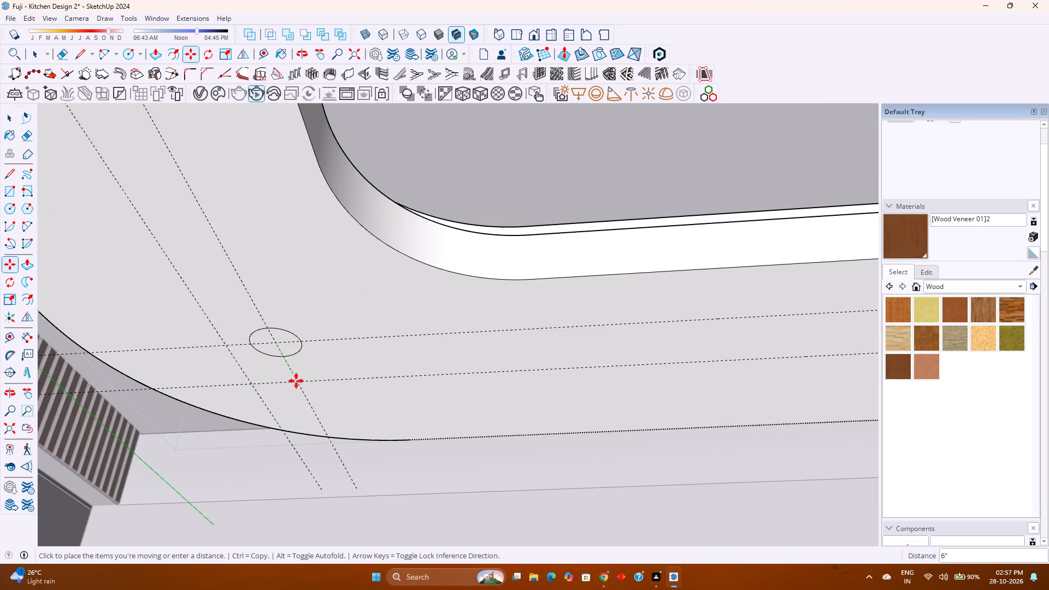
click(299, 383)
scroll(291, 404, down, 16)
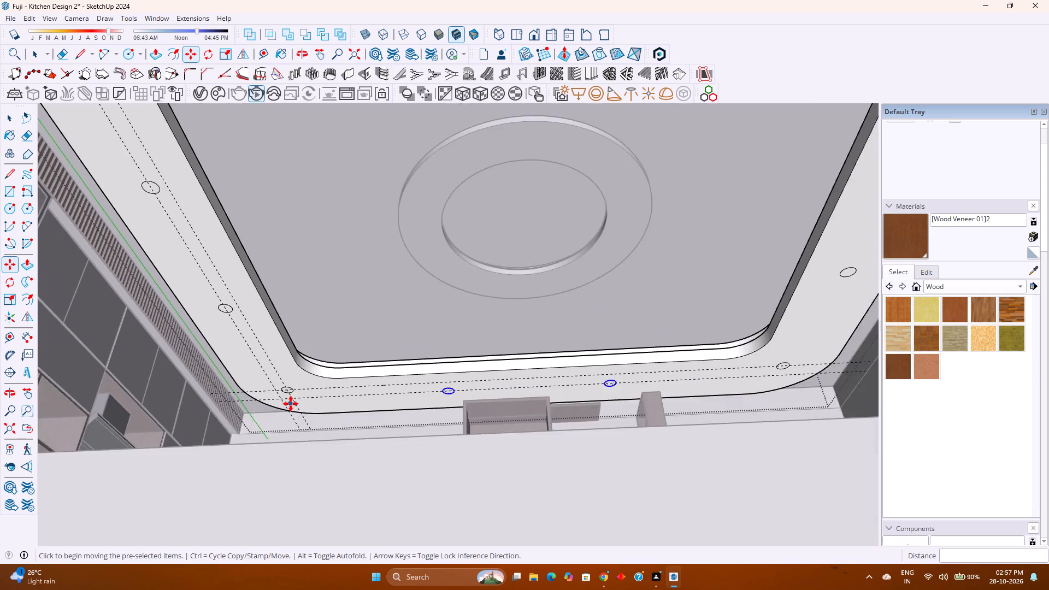
Mirror-copy the two intermediate window-wall circles to the opposite border using Flip, with the mirror plane offset 6' 6", and exit the ceiling group.
scroll(291, 404, down, 4)
middle_drag(324, 383, 326, 421)
scroll(331, 412, down, 2)
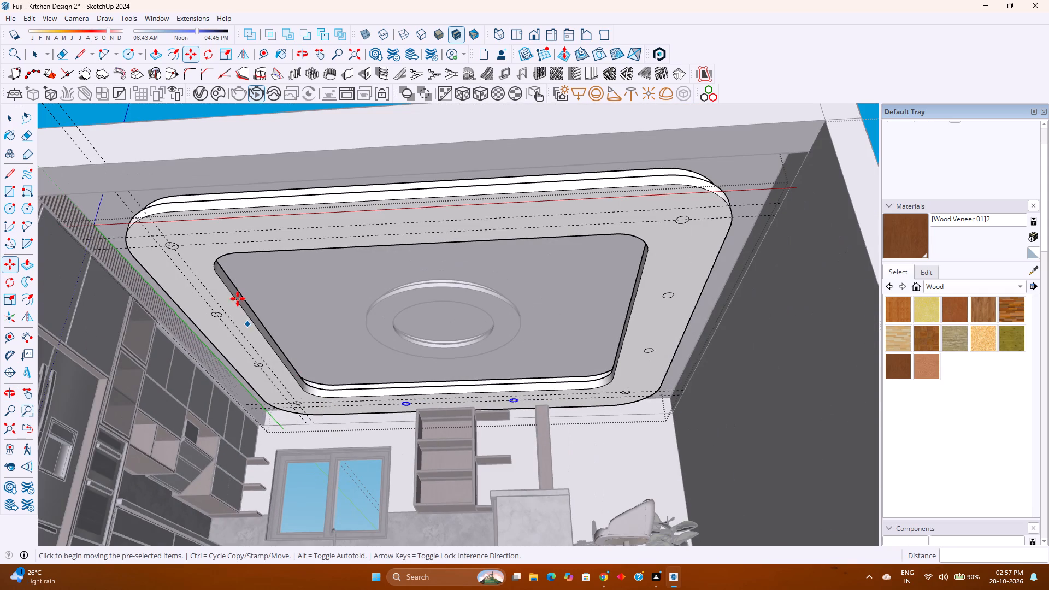
click(237, 55)
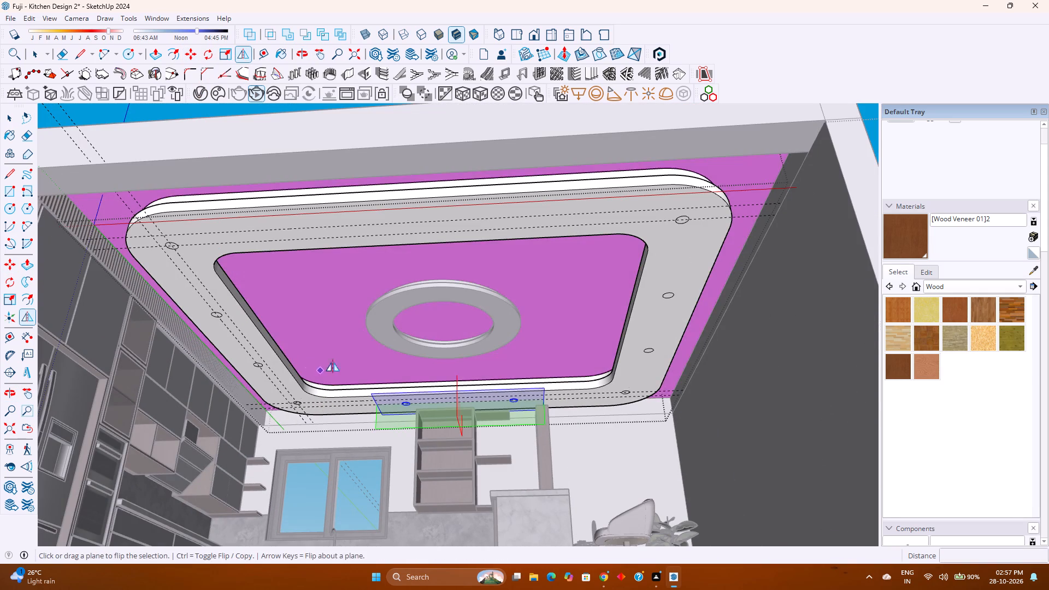
drag(375, 428, 266, 353)
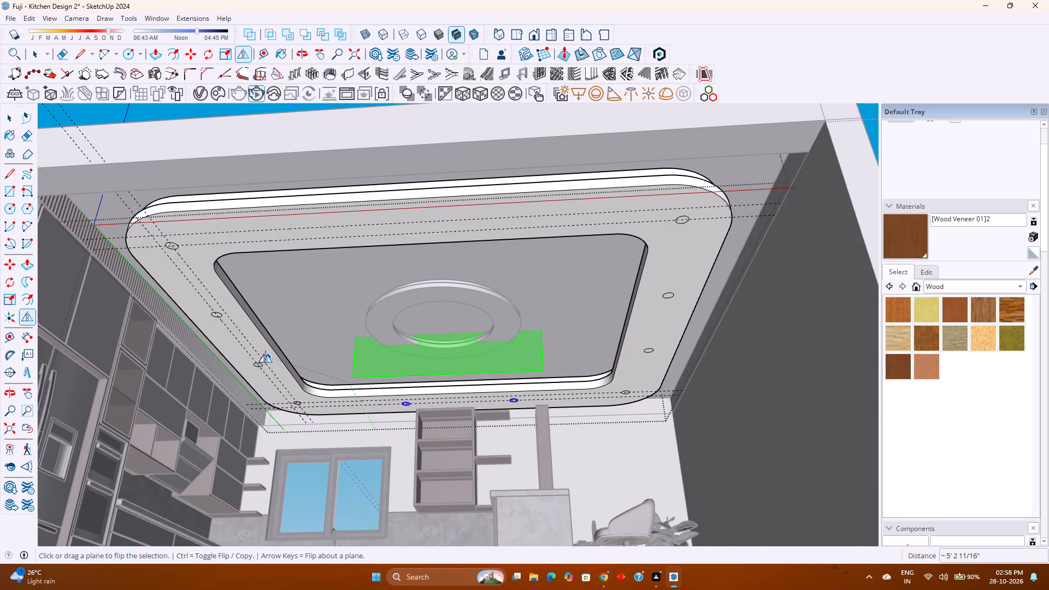
drag(266, 353, 252, 324)
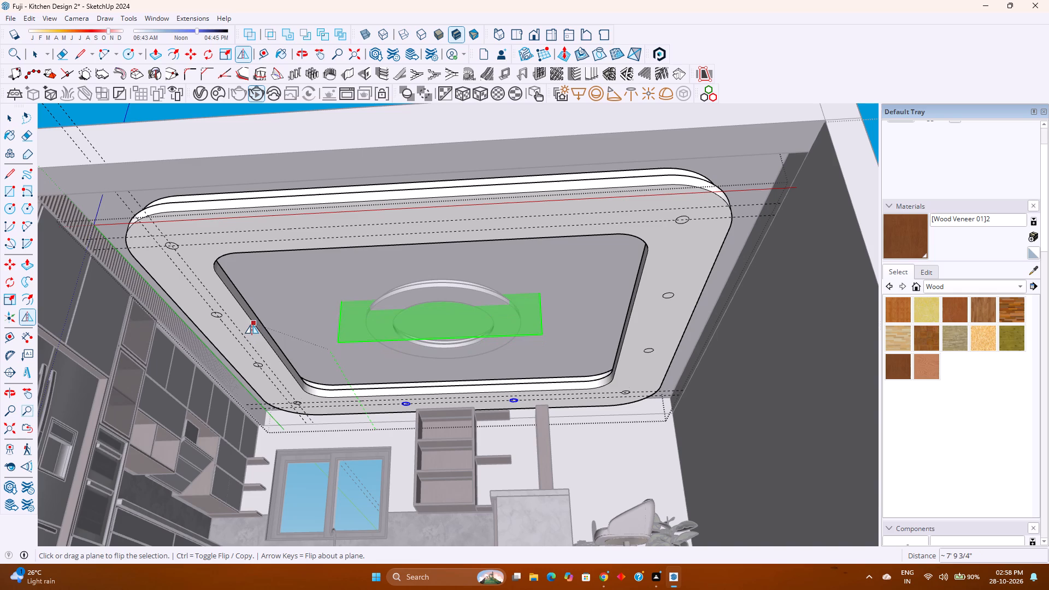
drag(252, 324, 266, 340)
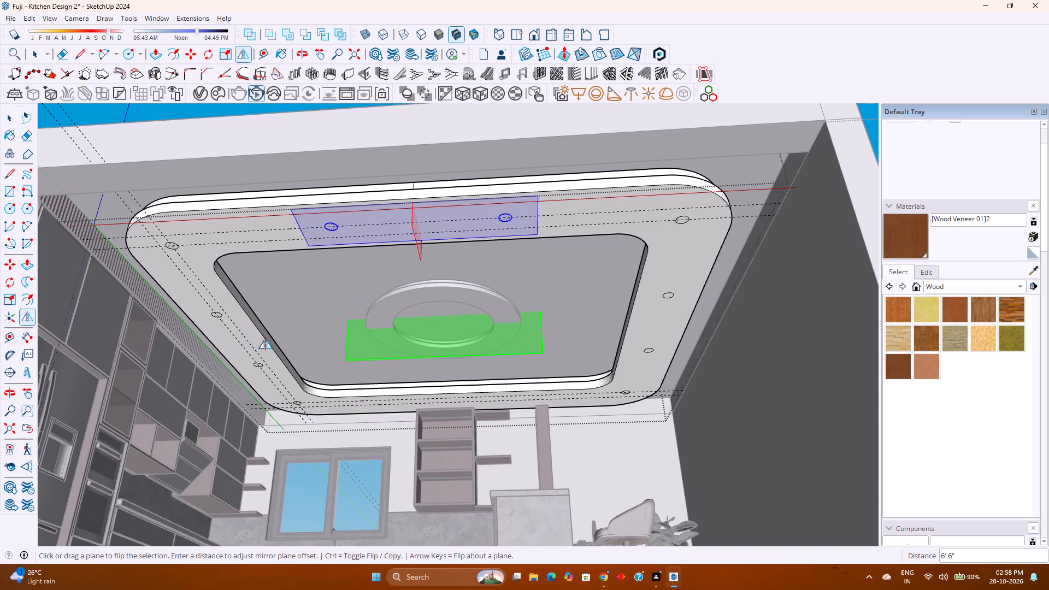
key(space)
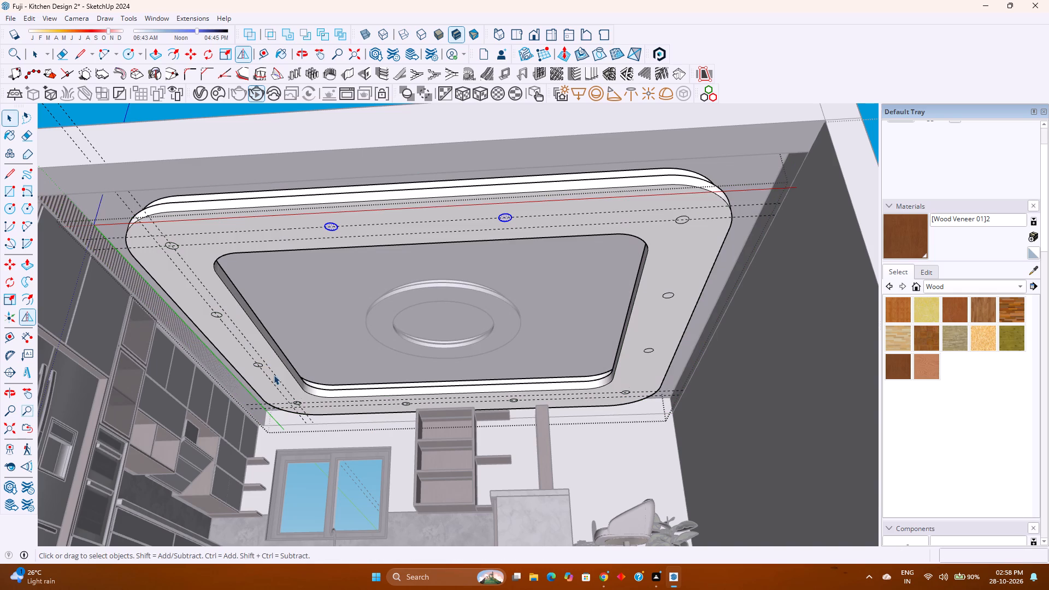
key(Escape)
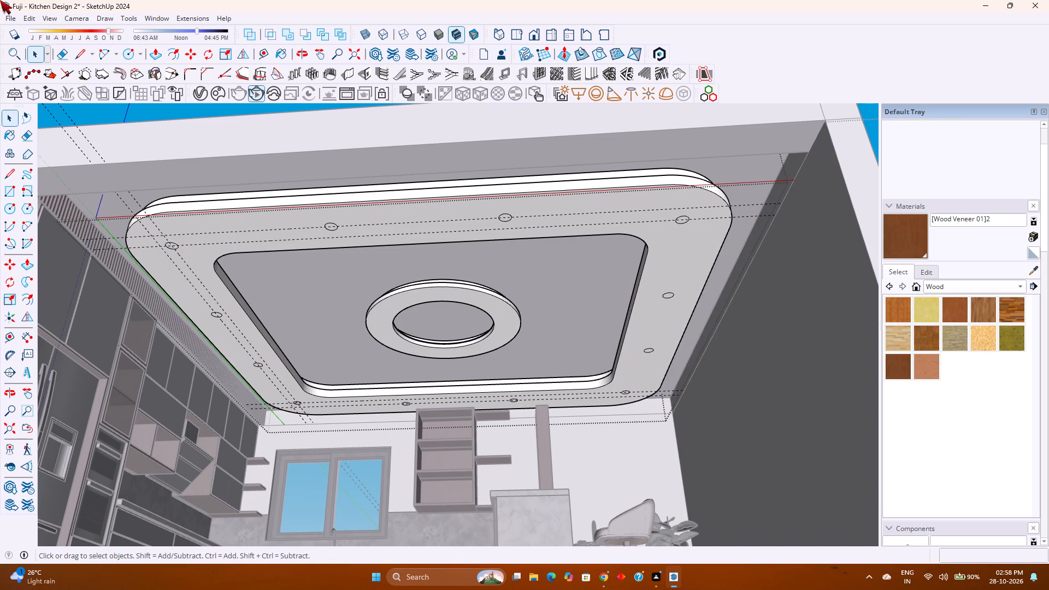
Delete all construction guides from the model.
click(30, 16)
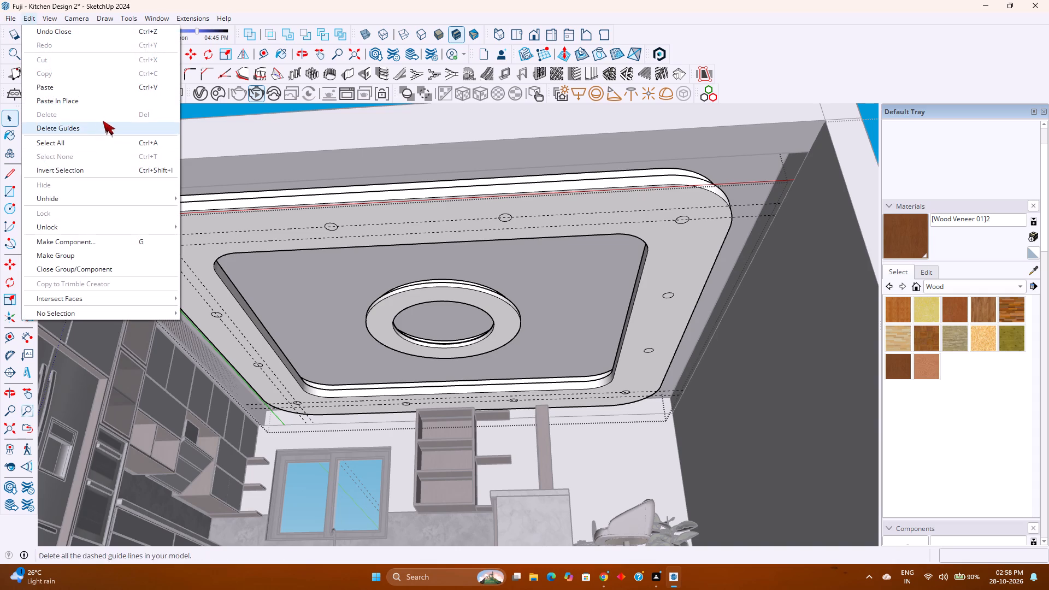
click(110, 123)
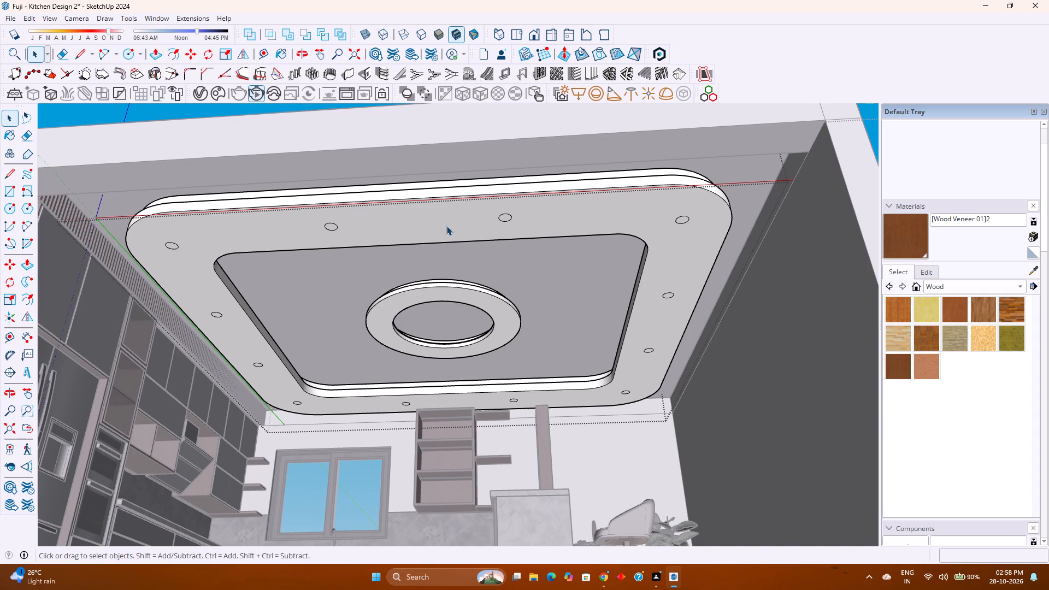
In the ceiling group, recess the corner circle farthest from the window and louvres and its neighbour on the border opposite the window by 1".
scroll(740, 226, up, 4)
scroll(639, 217, up, 6)
scroll(647, 213, down, 2)
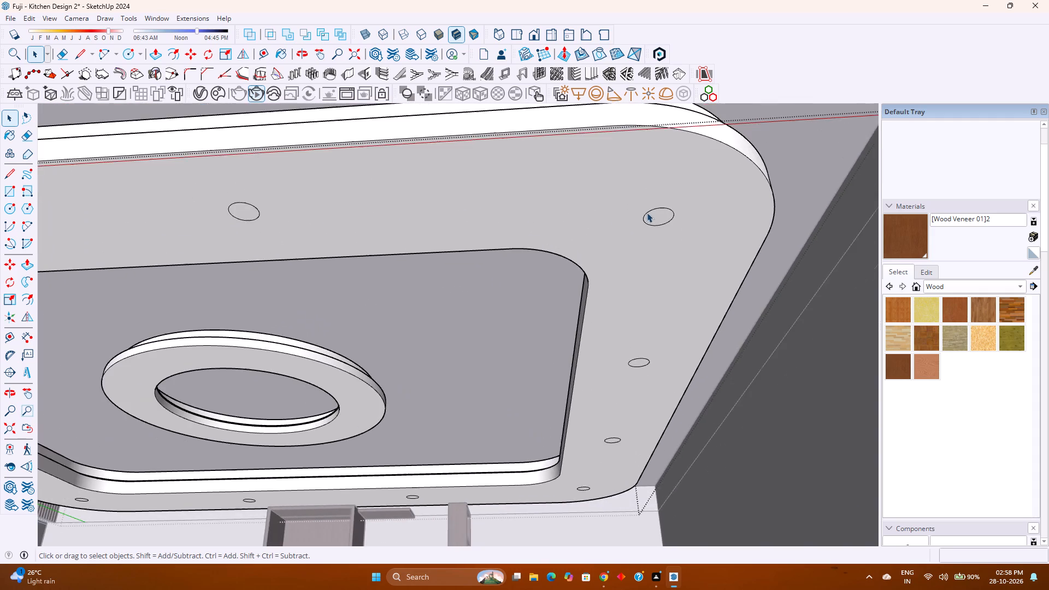
middle_drag(647, 213, 559, 178)
middle_click(559, 178)
middle_click(559, 178)
scroll(559, 178, down, 3)
scroll(525, 226, down, 4)
middle_drag(421, 259, 513, 249)
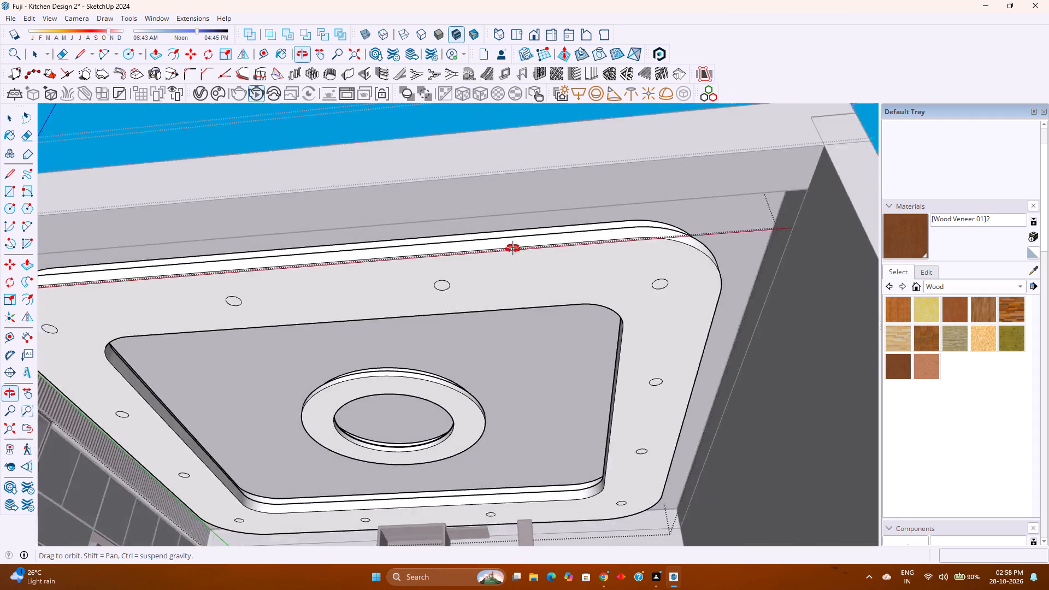
middle_drag(513, 249, 510, 237)
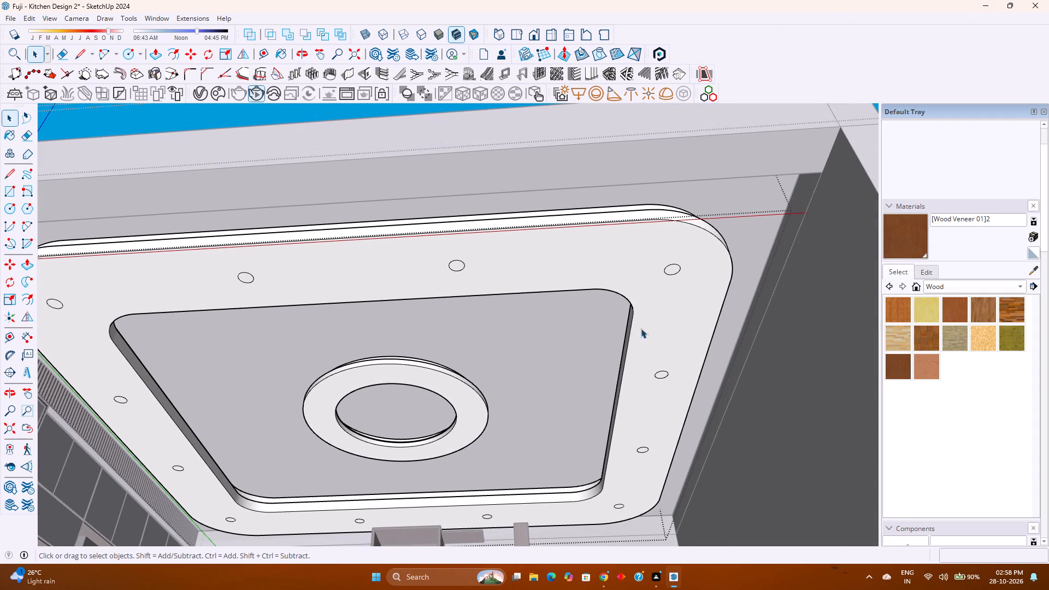
scroll(689, 282, up, 6)
click(668, 261)
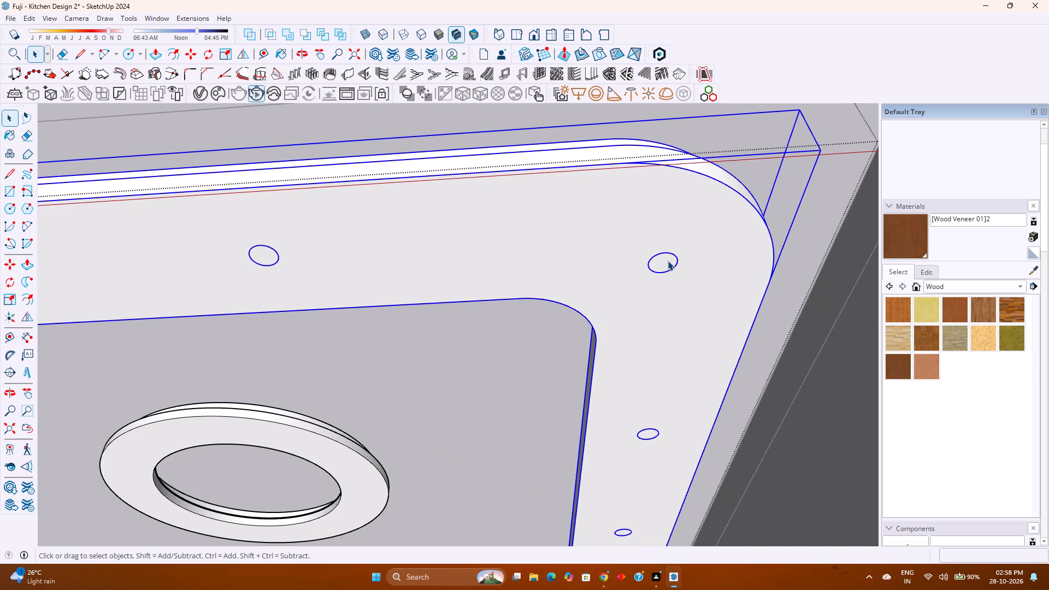
double_click(668, 261)
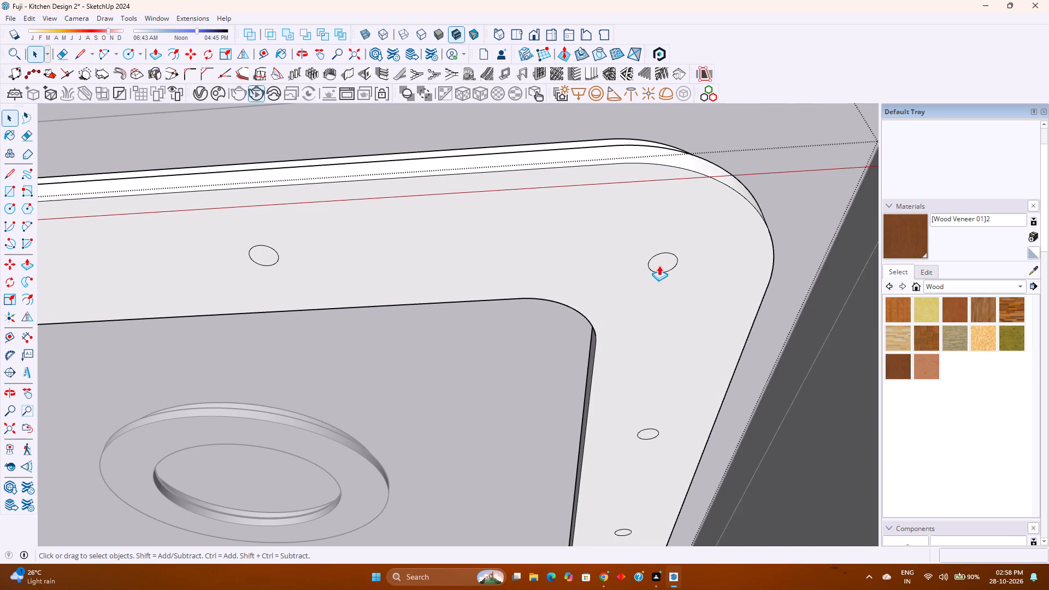
key(p)
click(661, 266)
key(1)
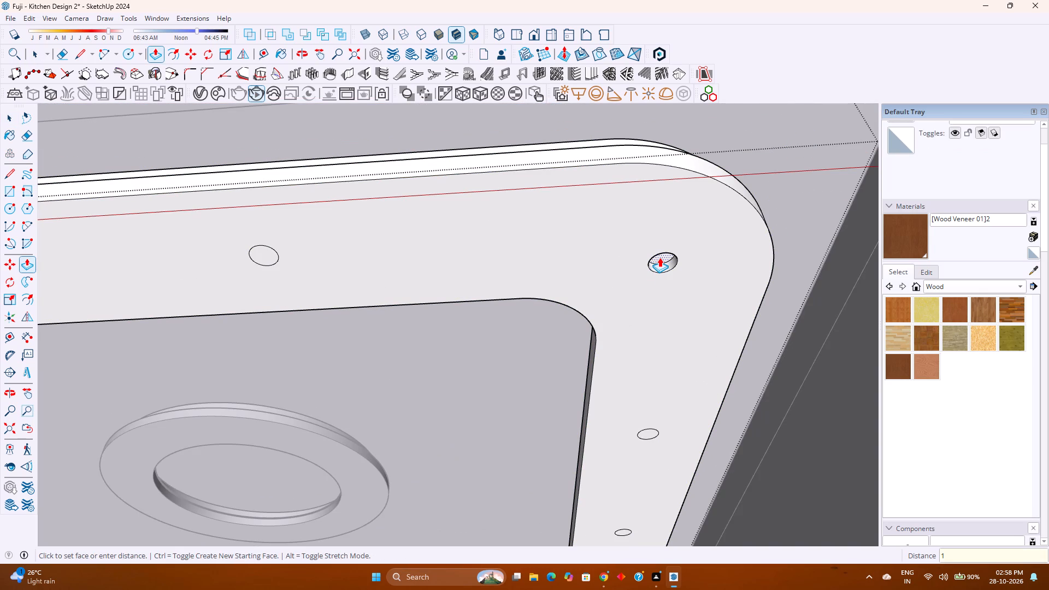
key(Return)
double_click(269, 256)
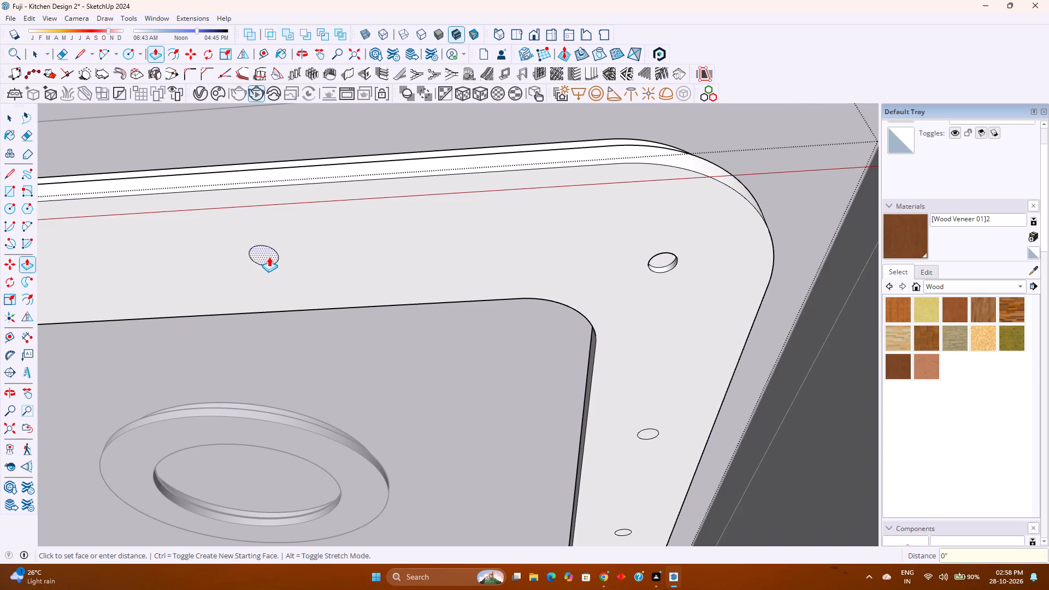
scroll(269, 257, down, 4)
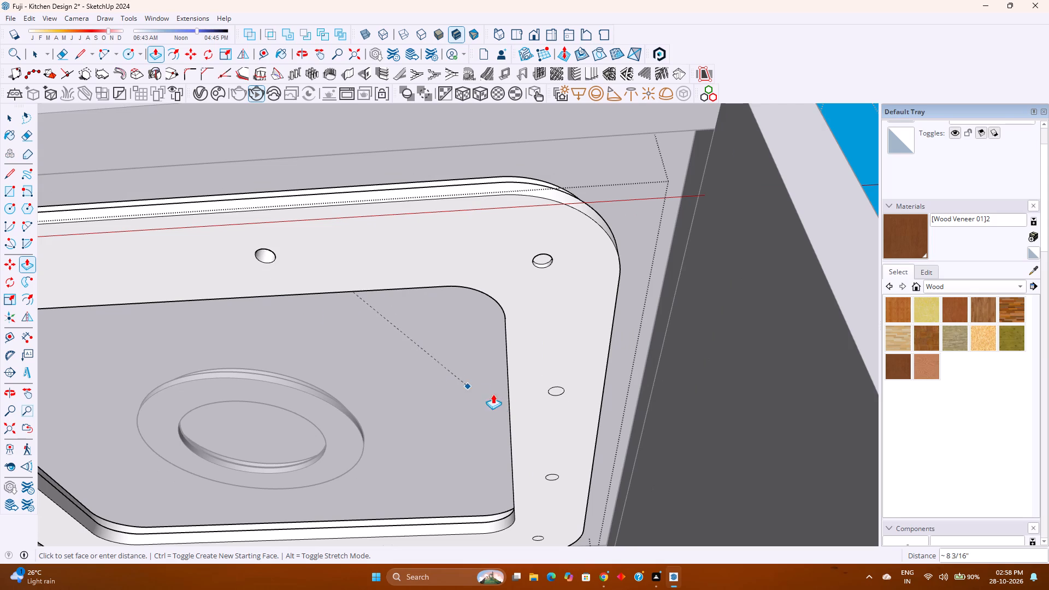
key(1)
key(Return)
Repeat the 1" recess on the two intermediate circles and the window-wall corner circle along the border opposite the louvres.
scroll(252, 263, up, 8)
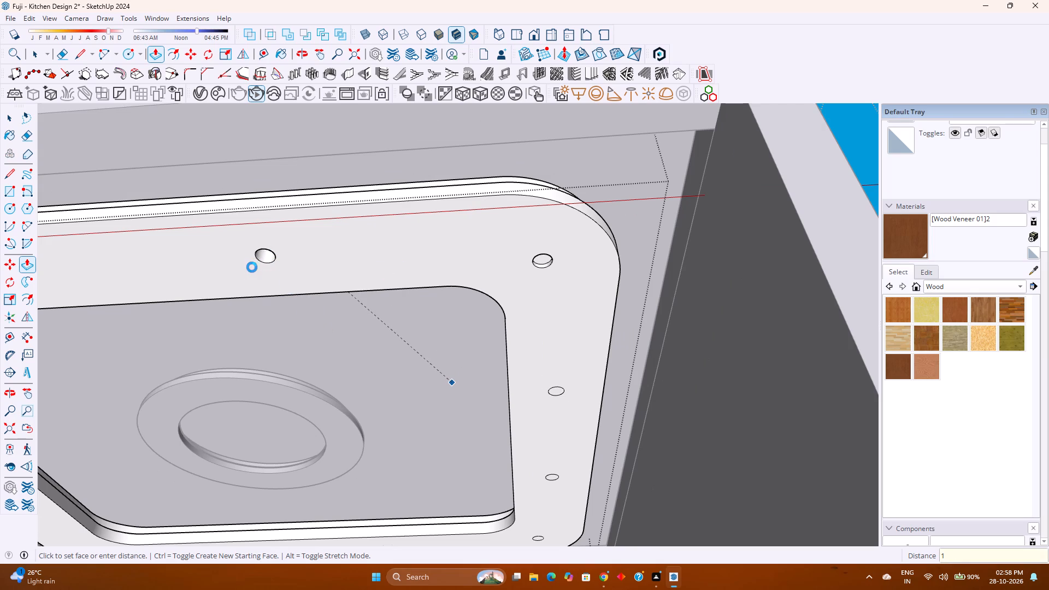
middle_drag(272, 261, 347, 331)
middle_drag(347, 331, 347, 324)
middle_click(347, 323)
middle_click(347, 322)
middle_drag(347, 318, 341, 288)
middle_click(341, 288)
double_click(512, 291)
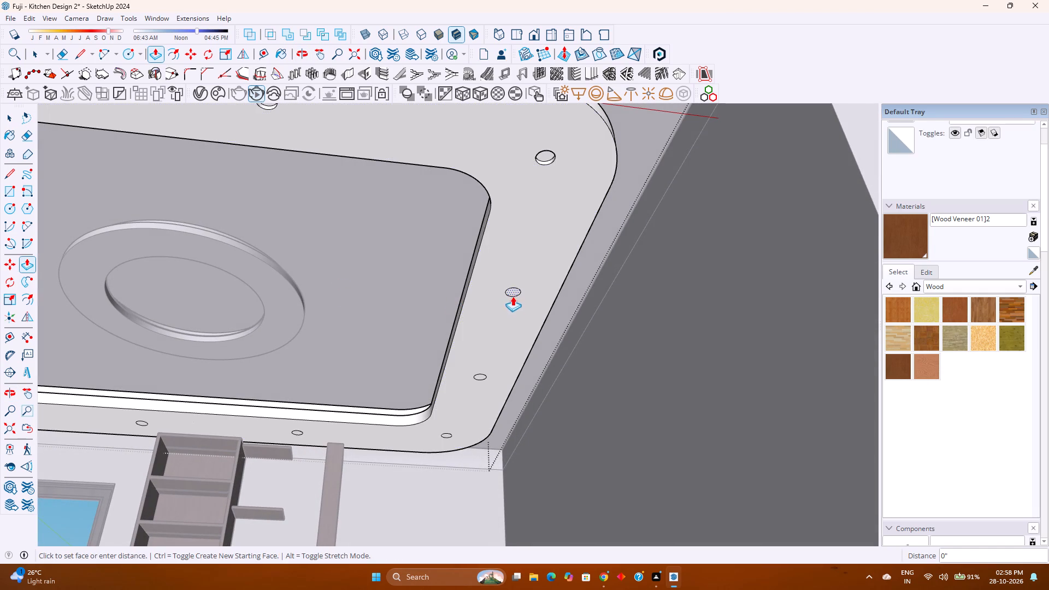
scroll(483, 378, up, 14)
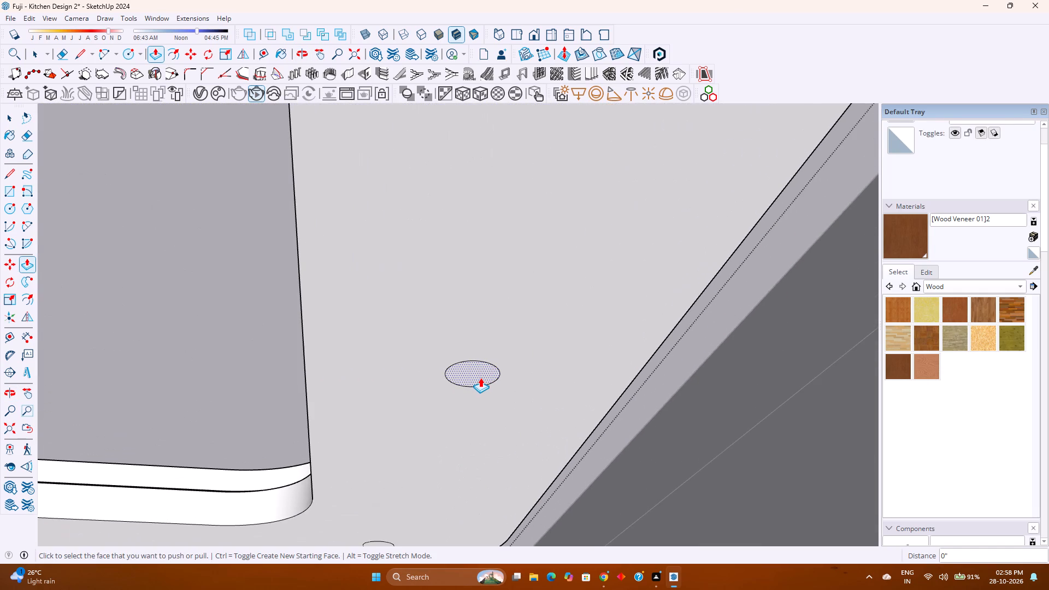
double_click(480, 377)
scroll(480, 377, down, 4)
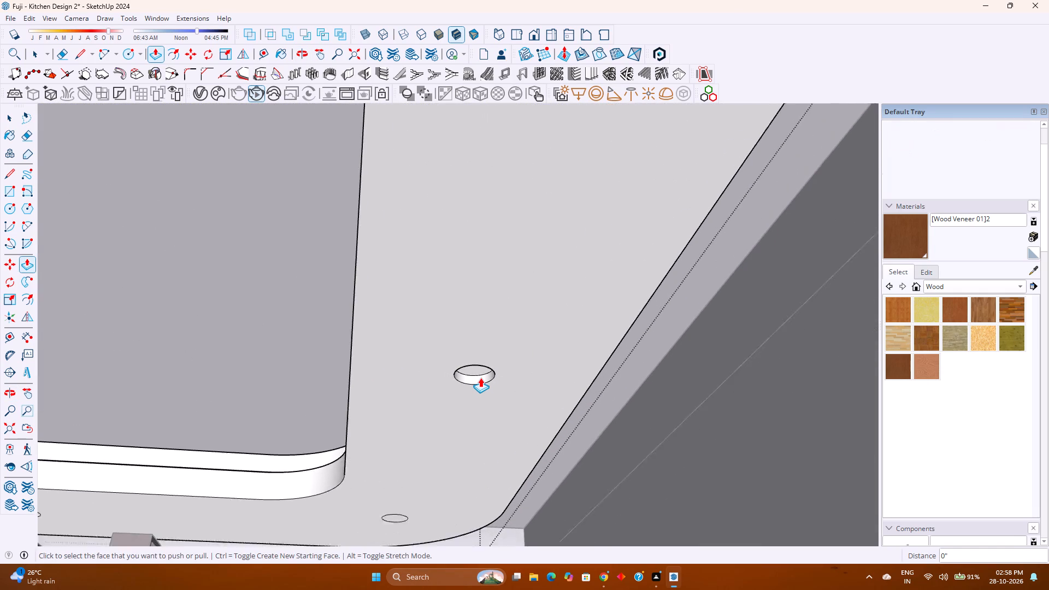
scroll(480, 376, down, 4)
scroll(393, 505, up, 4)
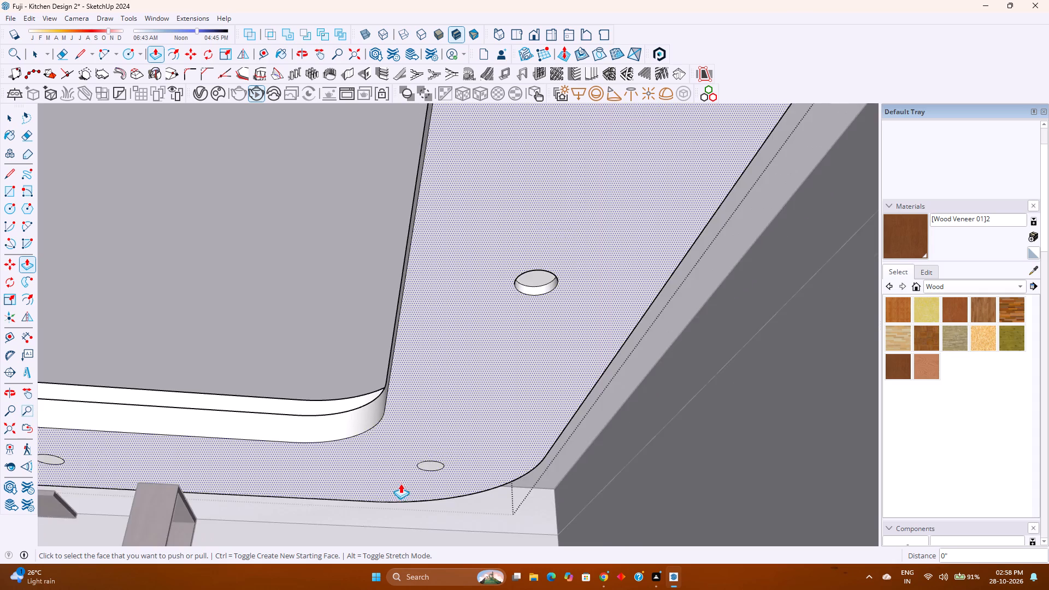
scroll(400, 483, up, 4)
double_click(442, 458)
scroll(442, 458, down, 3)
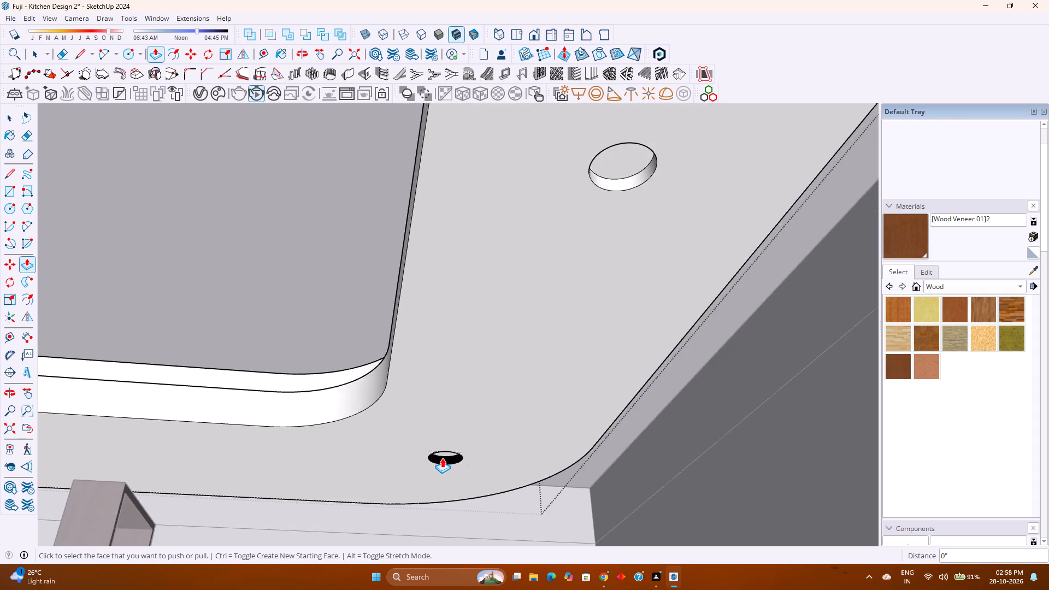
Undo the recess on the window-wall corner circle of the border opposite the louvres.
scroll(442, 458, down, 4)
middle_drag(443, 458, 479, 418)
middle_click(479, 418)
middle_click(479, 417)
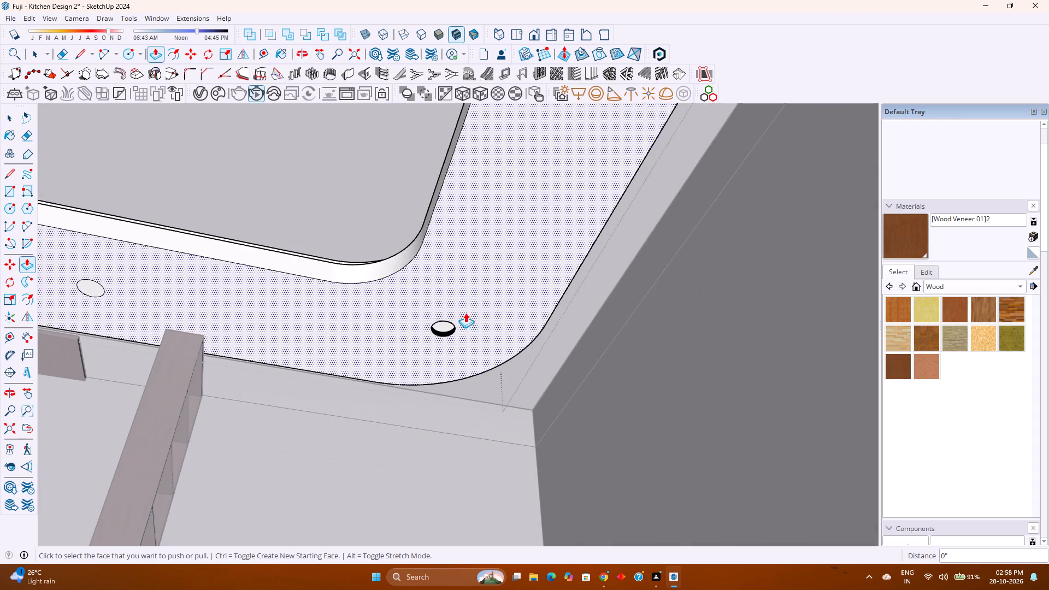
scroll(465, 313, up, 16)
middle_click(432, 350)
middle_drag(432, 350, 476, 340)
scroll(470, 314, up, 3)
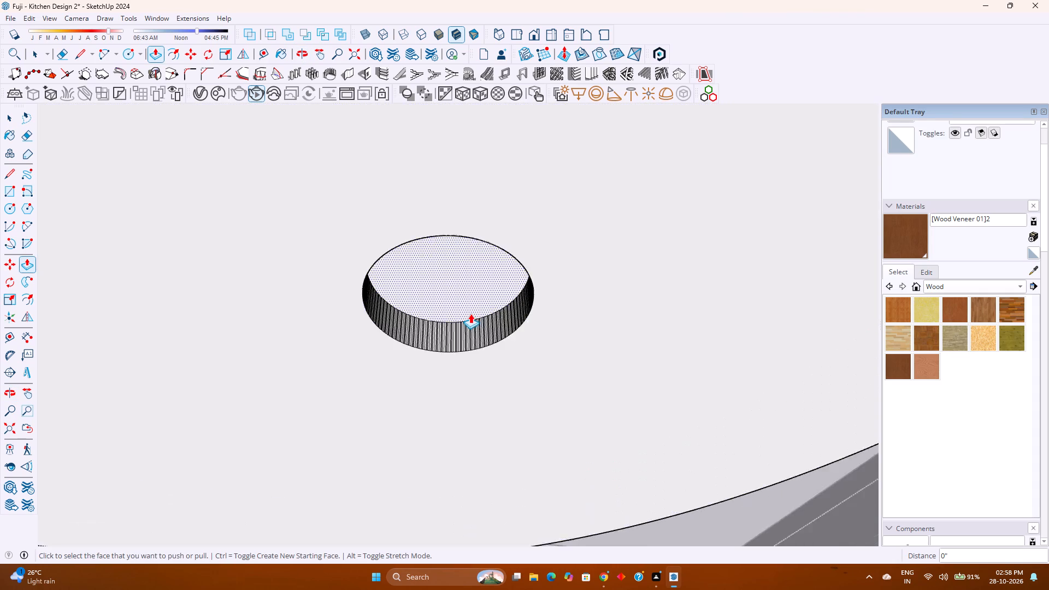
scroll(470, 314, up, 10)
scroll(470, 314, down, 7)
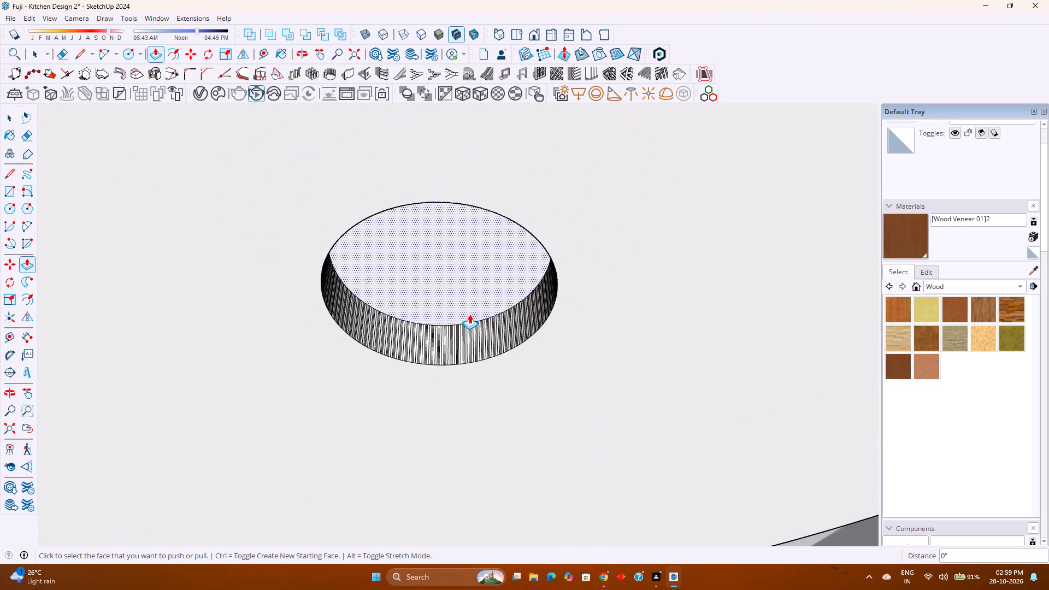
key(ctrl+z)
Select that corner circle's face with its boundary edges and weld the edges into one curve.
key(space)
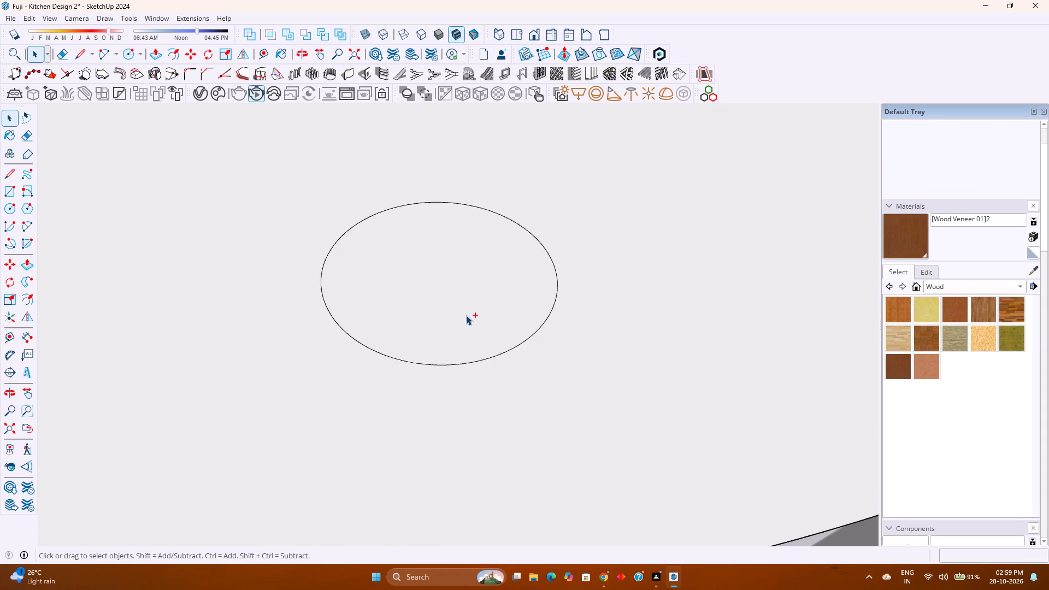
click(452, 363)
click(452, 364)
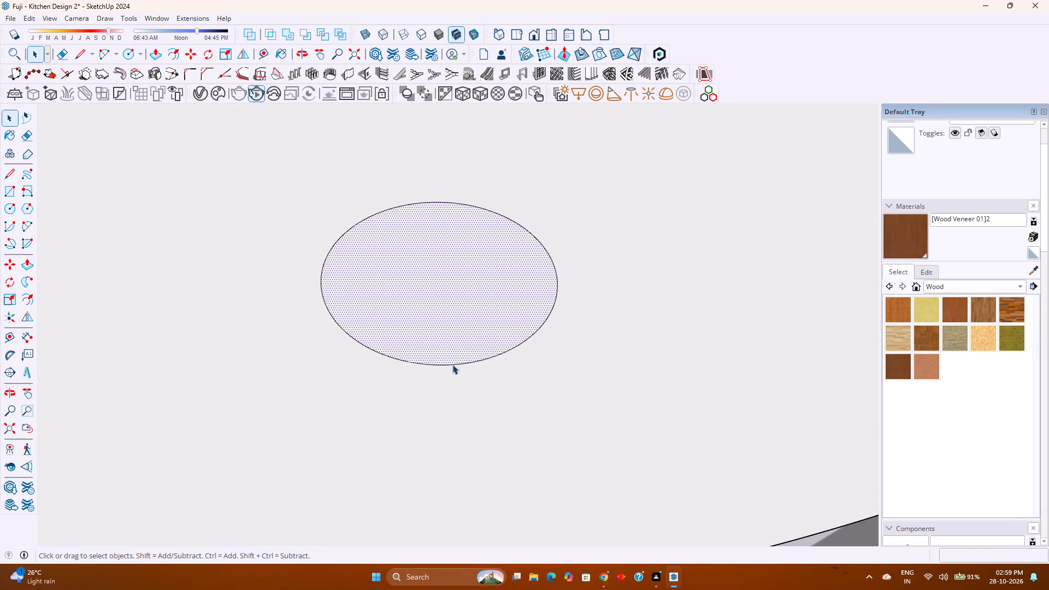
click(452, 364)
click(449, 364)
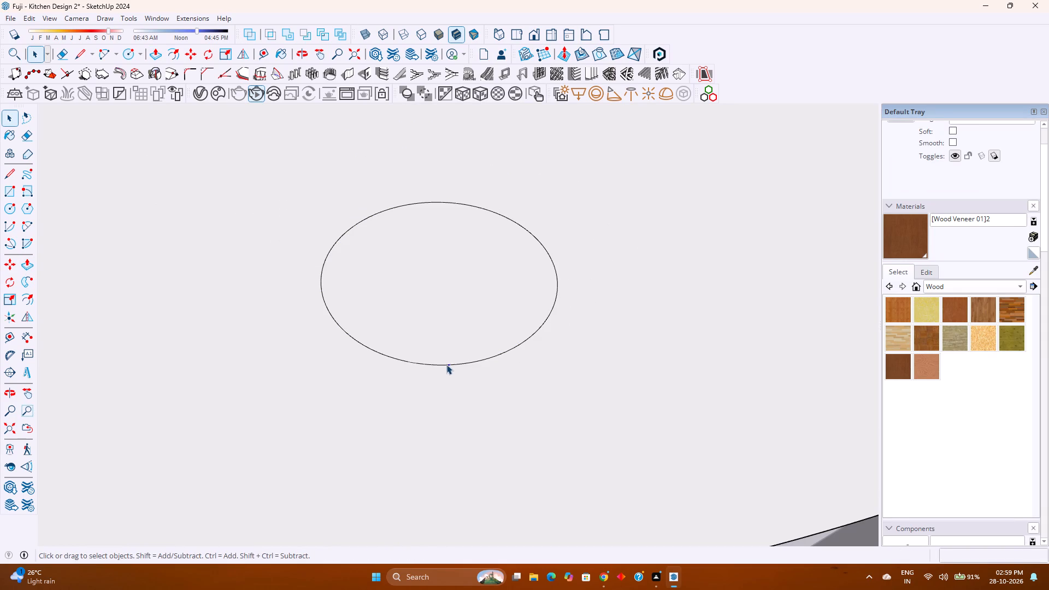
click(377, 273)
double_click(377, 273)
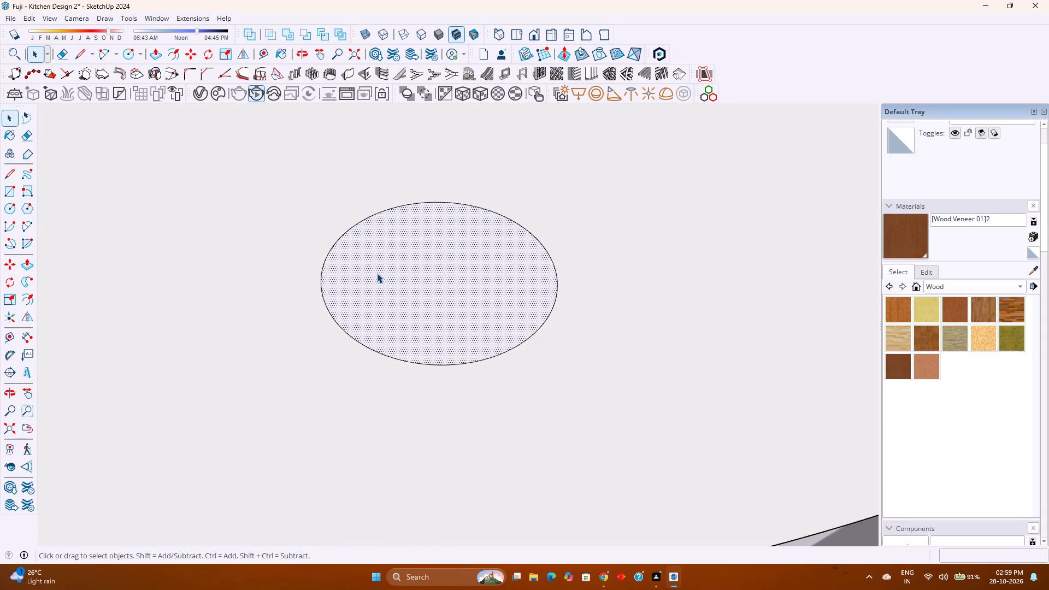
right_click(377, 273)
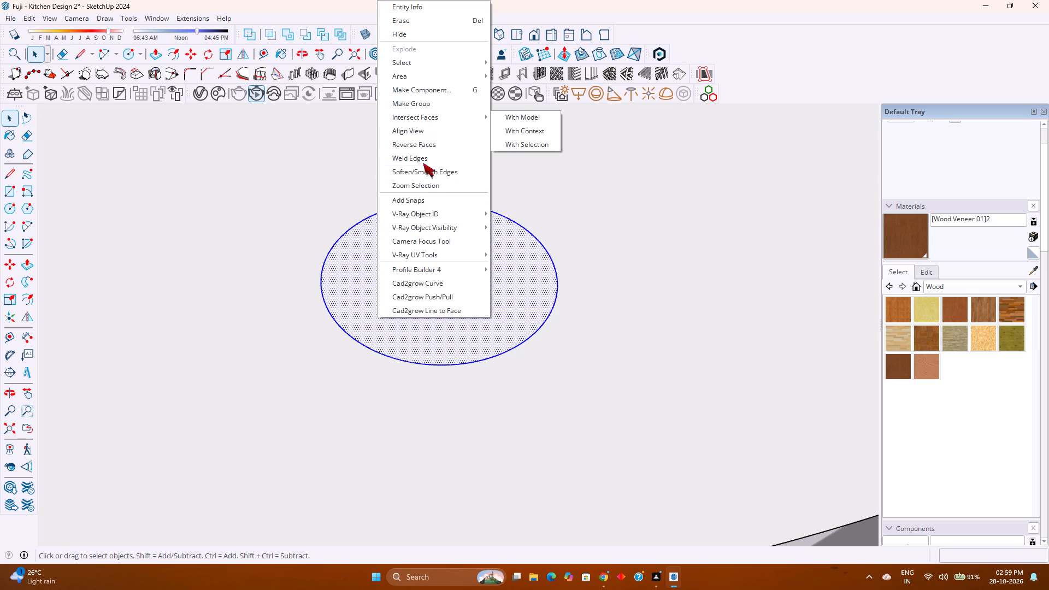
click(426, 160)
click(462, 282)
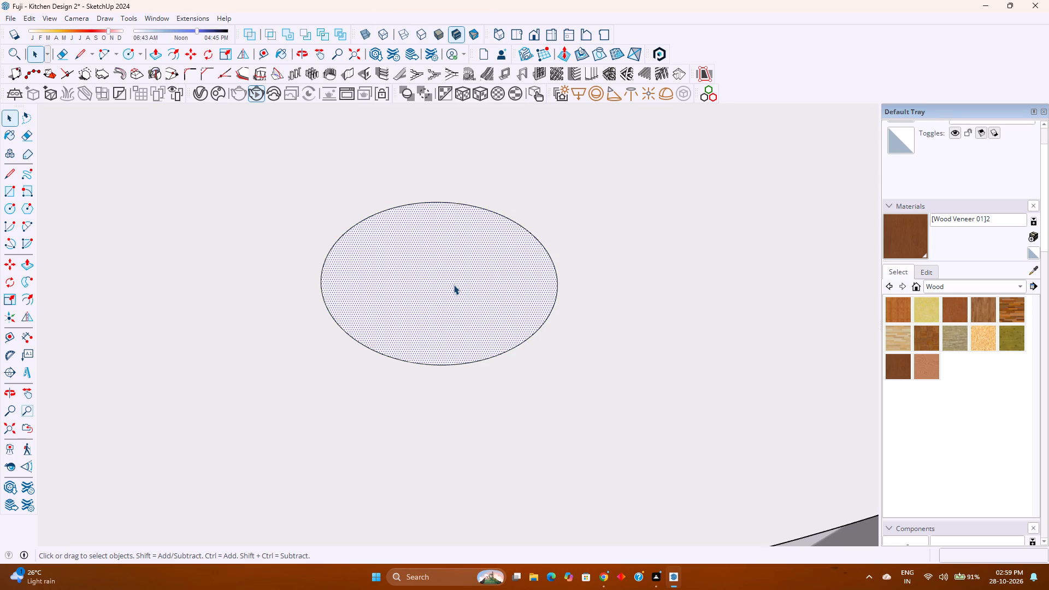
Recess the welded corner circle by 1" with Push/Pull.
key(p)
click(452, 285)
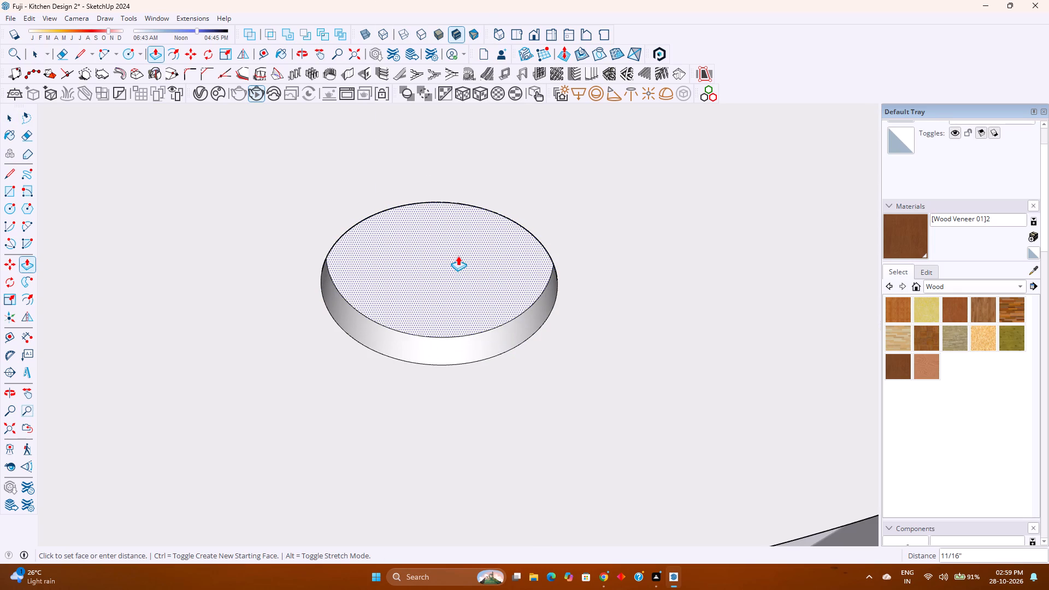
key(1)
key(Return)
Repeat the 1" recess on the two intermediate window-wall circles and the window-wall corner circle beside the louvres.
scroll(470, 251, down, 20)
scroll(412, 272, down, 5)
scroll(412, 272, up, 1)
scroll(412, 272, down, 18)
middle_drag(386, 276, 414, 288)
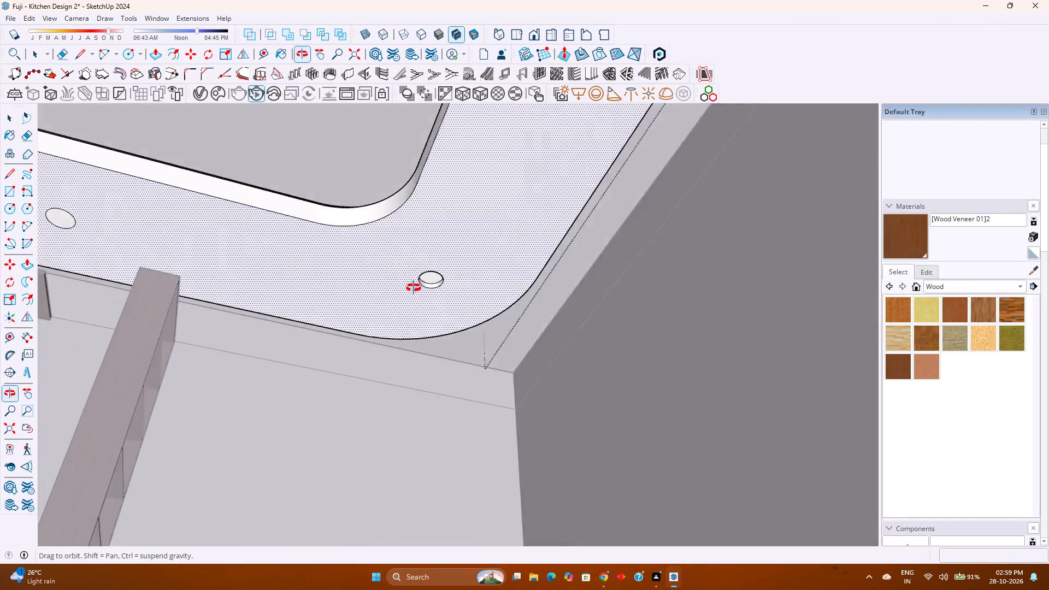
middle_drag(414, 288, 493, 312)
scroll(482, 291, down, 2)
shift+middle_drag(482, 288, 533, 337)
middle_drag(523, 328, 454, 338)
shift+middle_drag(351, 318, 354, 318)
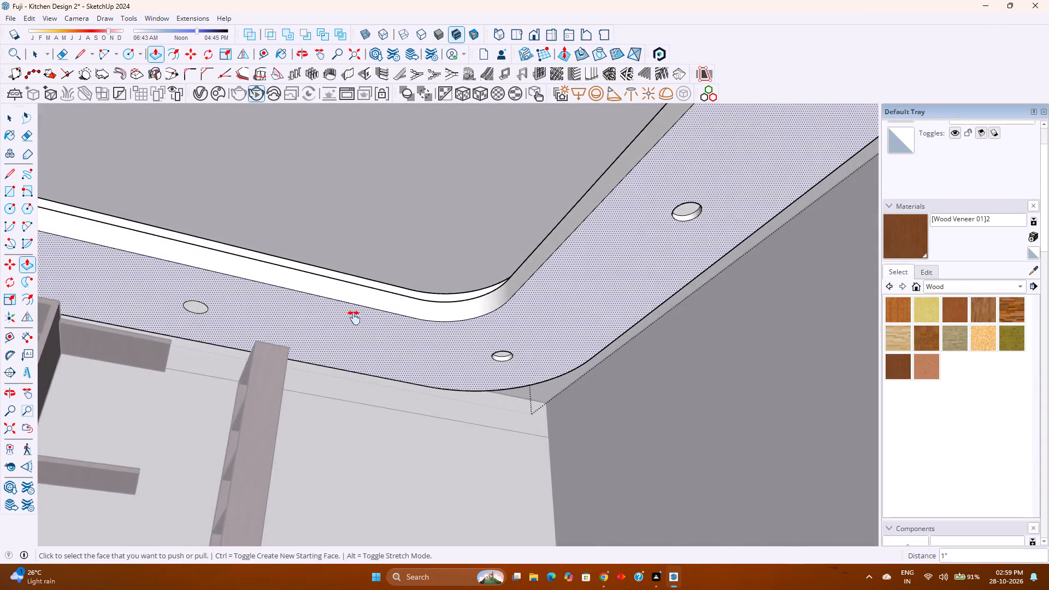
shift+middle_drag(354, 318, 611, 340)
scroll(461, 337, up, 4)
double_click(463, 324)
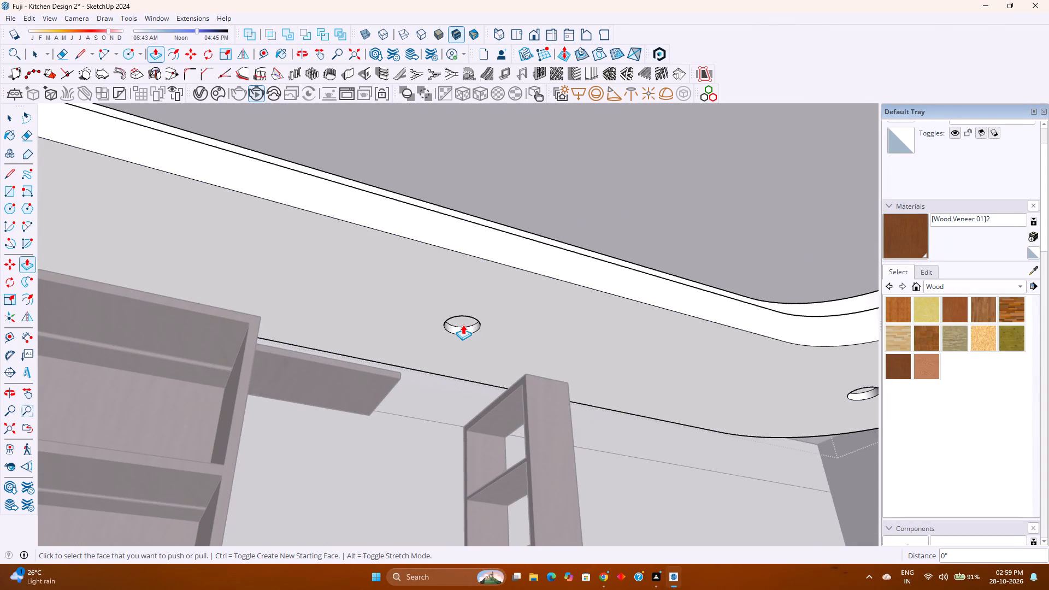
scroll(463, 324, down, 4)
shift+middle_drag(373, 318, 692, 363)
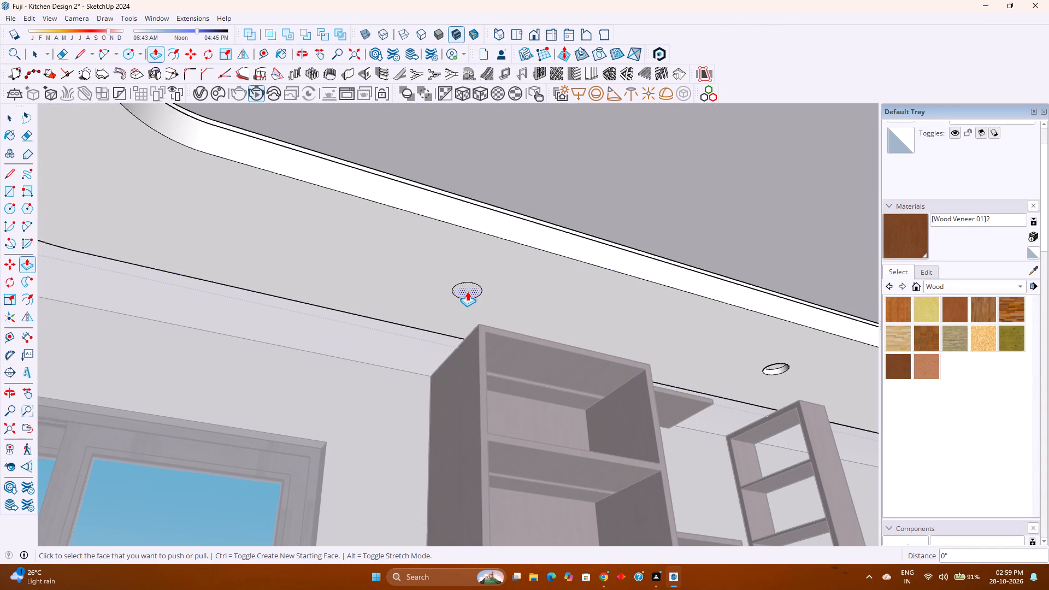
double_click(467, 291)
scroll(467, 291, down, 5)
shift+middle_drag(431, 277, 558, 368)
shift+middle_click(558, 368)
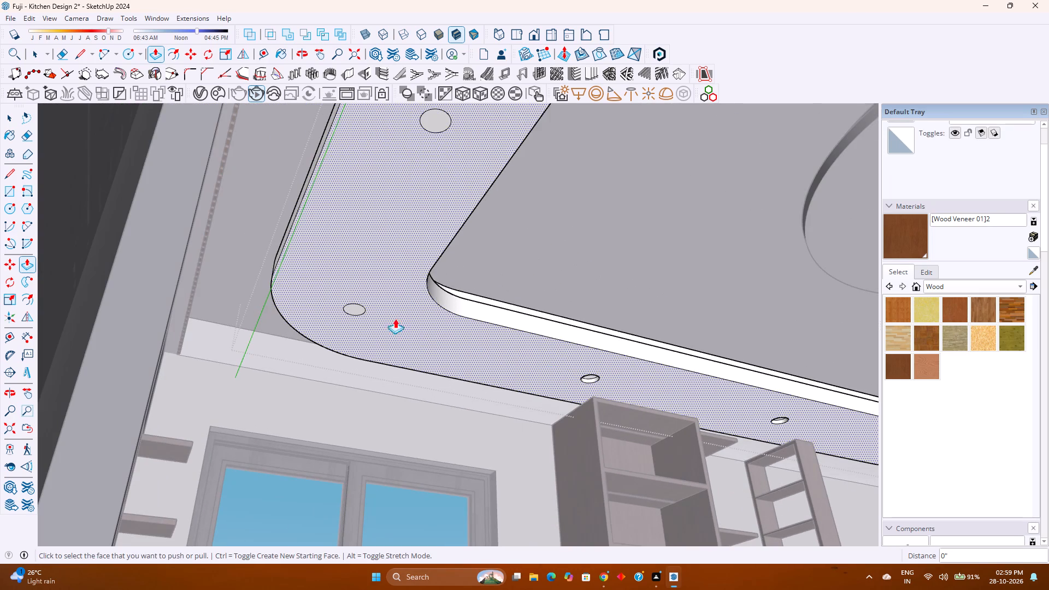
double_click(356, 311)
Repeat the 1" recess on the two intermediate circles and the far corner circle along the louvre-side border.
shift+middle_click(393, 288)
shift+middle_drag(393, 288, 344, 382)
shift+middle_click(344, 382)
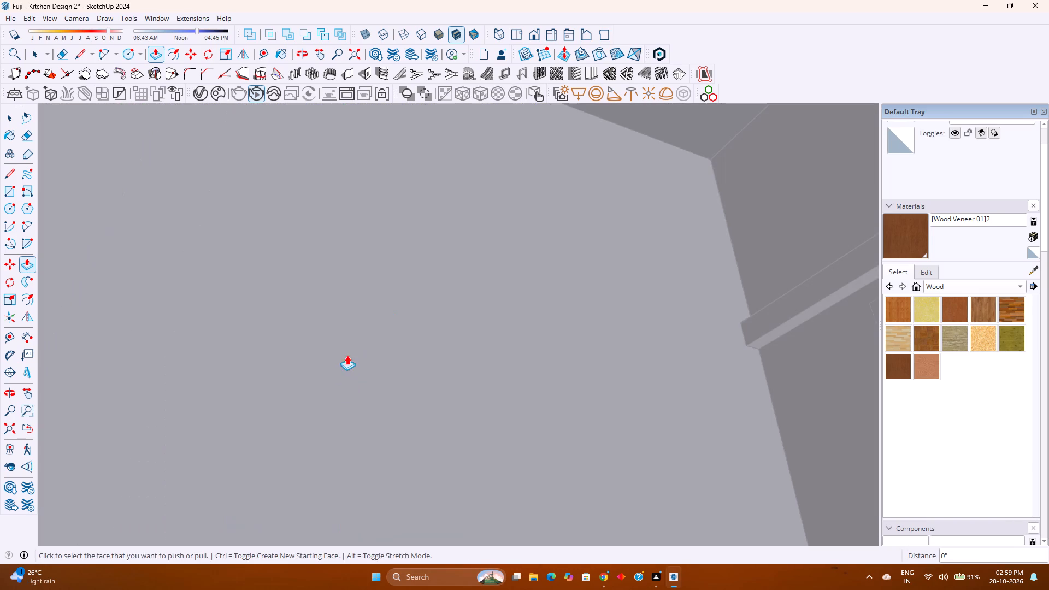
scroll(367, 331, down, 5)
click(6, 431)
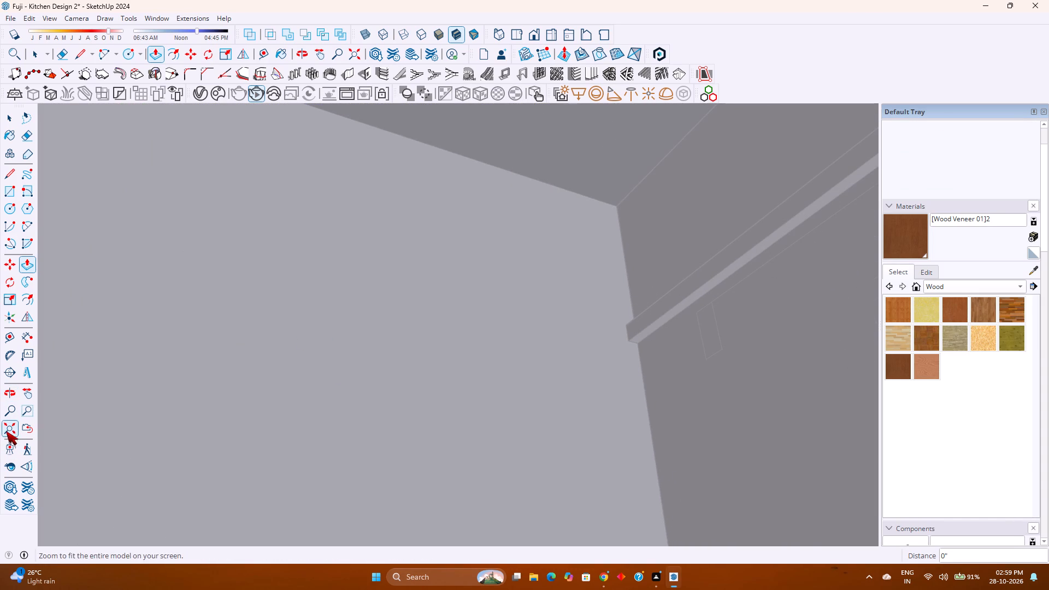
shift+middle_click(408, 239)
shift+middle_drag(407, 241, 393, 252)
shift+middle_click(387, 255)
shift+middle_click(383, 259)
middle_click(383, 261)
middle_drag(381, 262, 376, 262)
middle_drag(372, 262, 272, 266)
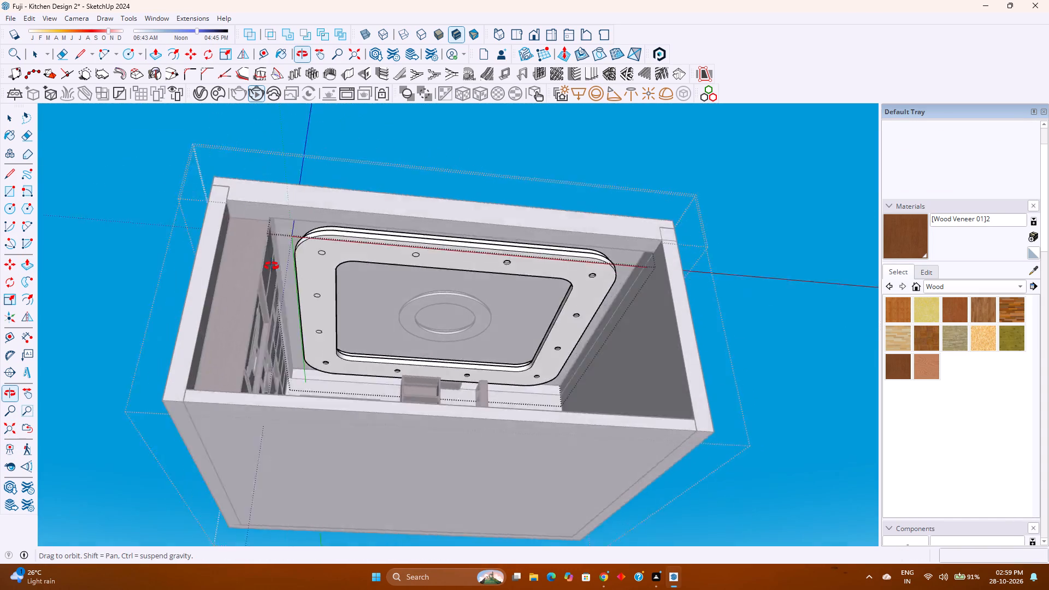
middle_drag(272, 266, 220, 275)
scroll(352, 281, up, 4)
scroll(316, 392, up, 7)
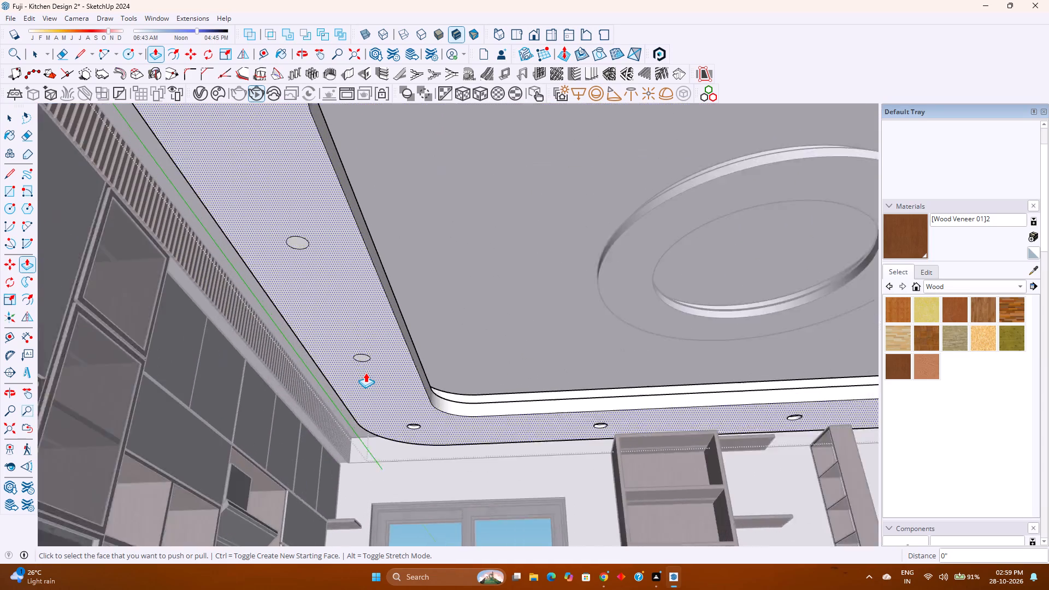
scroll(366, 373, up, 4)
double_click(358, 352)
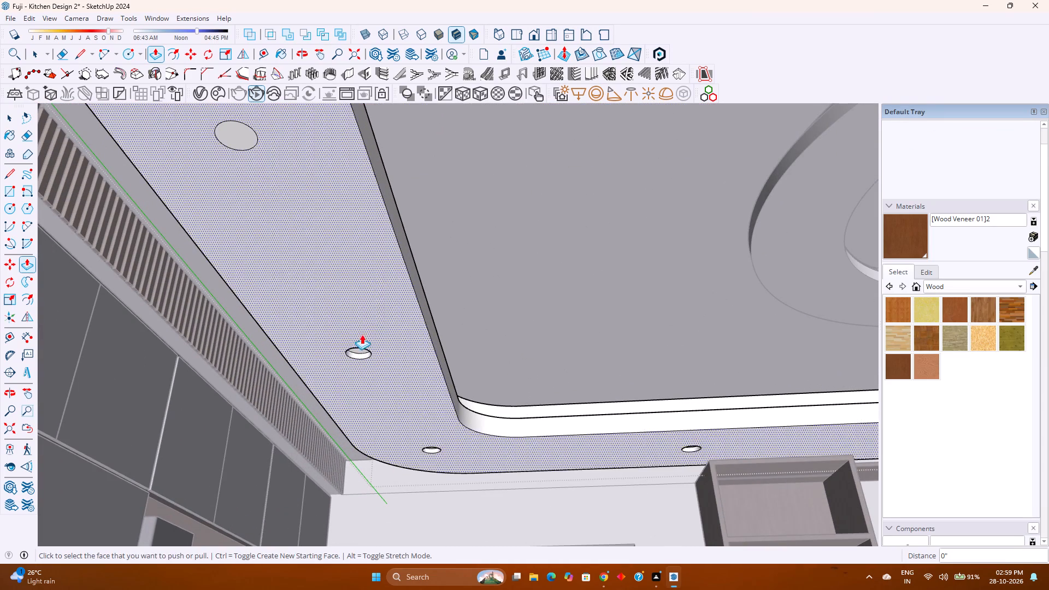
shift+middle_drag(363, 335, 405, 430)
double_click(306, 287)
shift+middle_drag(320, 275, 387, 429)
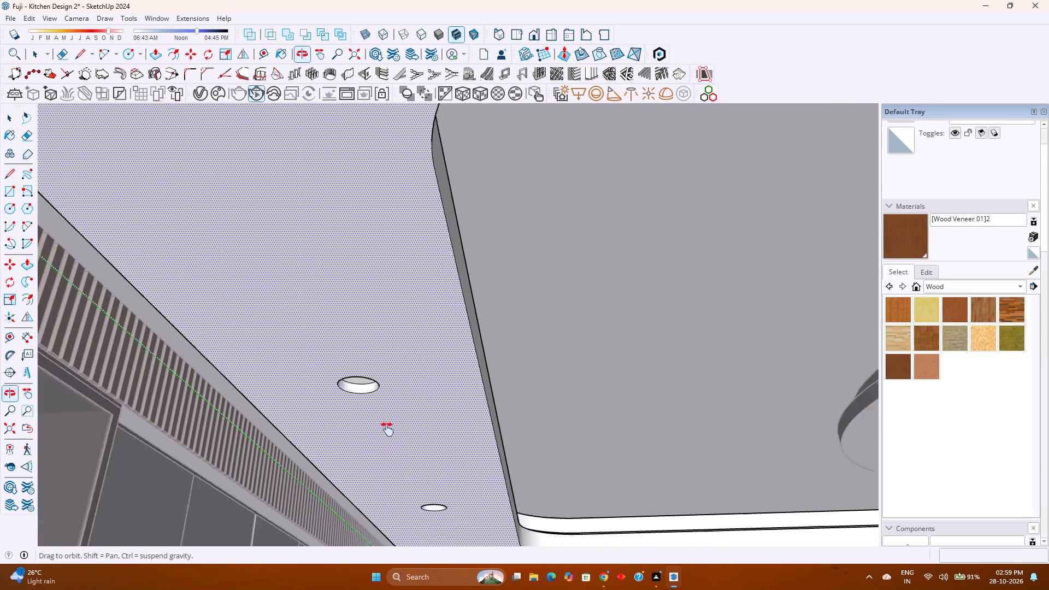
shift+middle_drag(387, 429, 388, 440)
shift+middle_click(388, 440)
scroll(319, 322, down, 7)
double_click(262, 206)
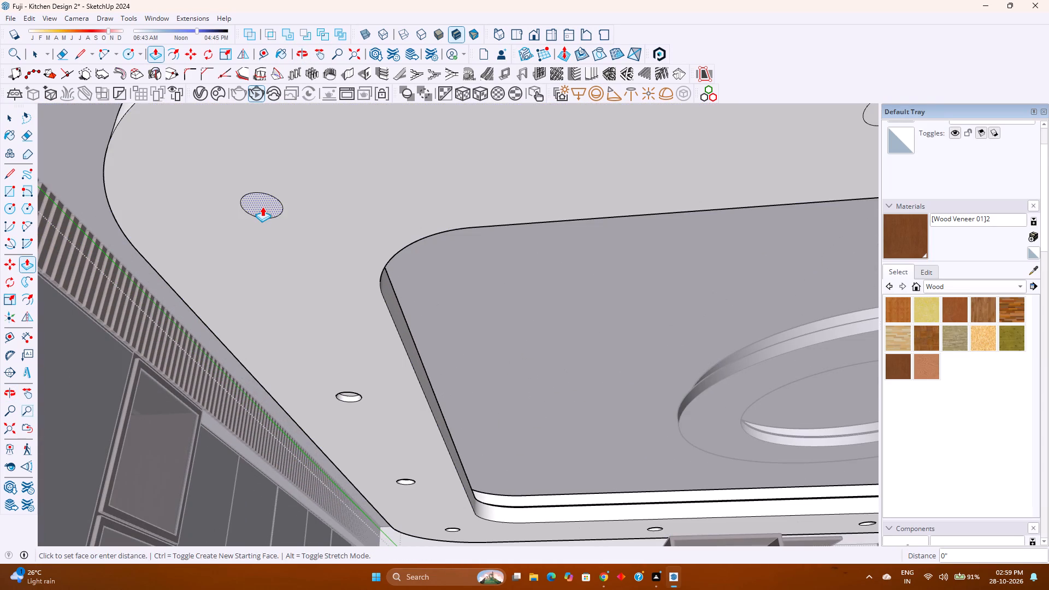
Repeat the 1" recess on the remaining circle of the border opposite the window and exit the ceiling group.
shift+middle_drag(412, 223, 314, 297)
scroll(315, 296, down, 4)
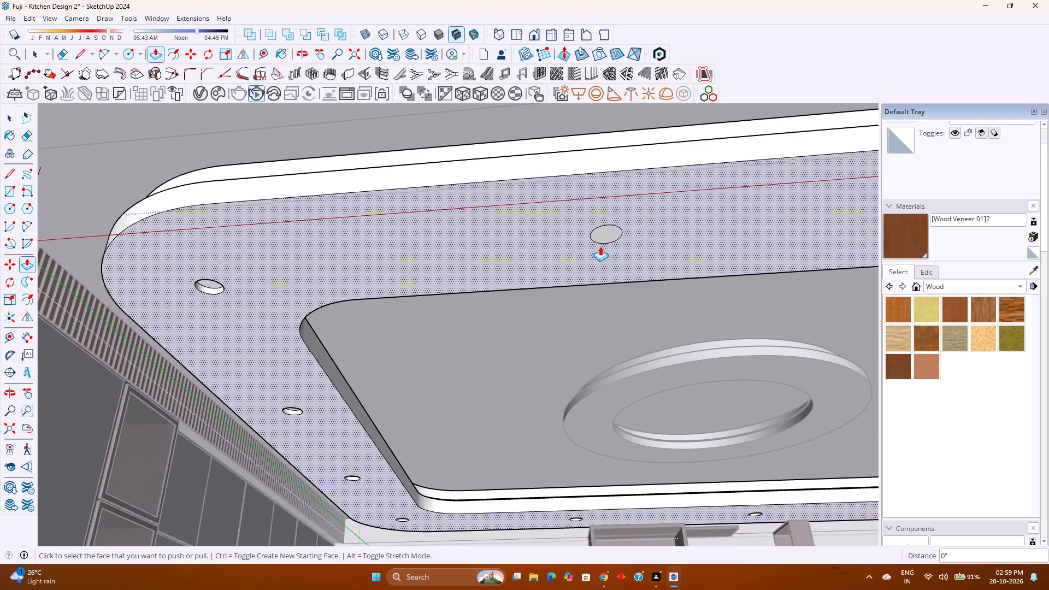
scroll(600, 246, up, 3)
double_click(610, 237)
scroll(610, 237, down, 4)
shift+middle_click(637, 252)
shift+middle_drag(637, 252, 375, 292)
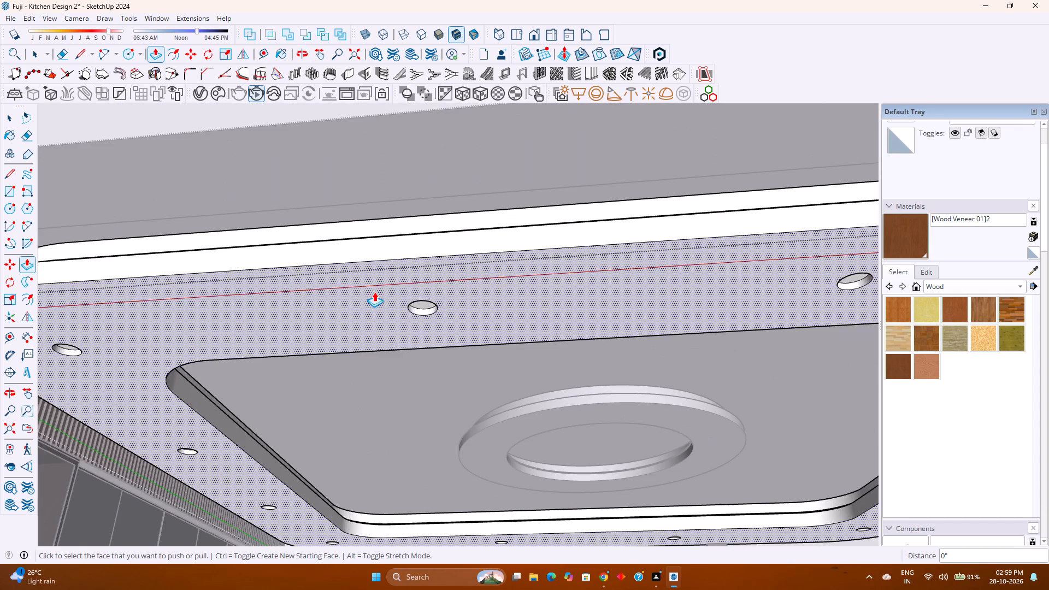
scroll(376, 291, down, 4)
scroll(701, 288, up, 3)
scroll(702, 288, down, 3)
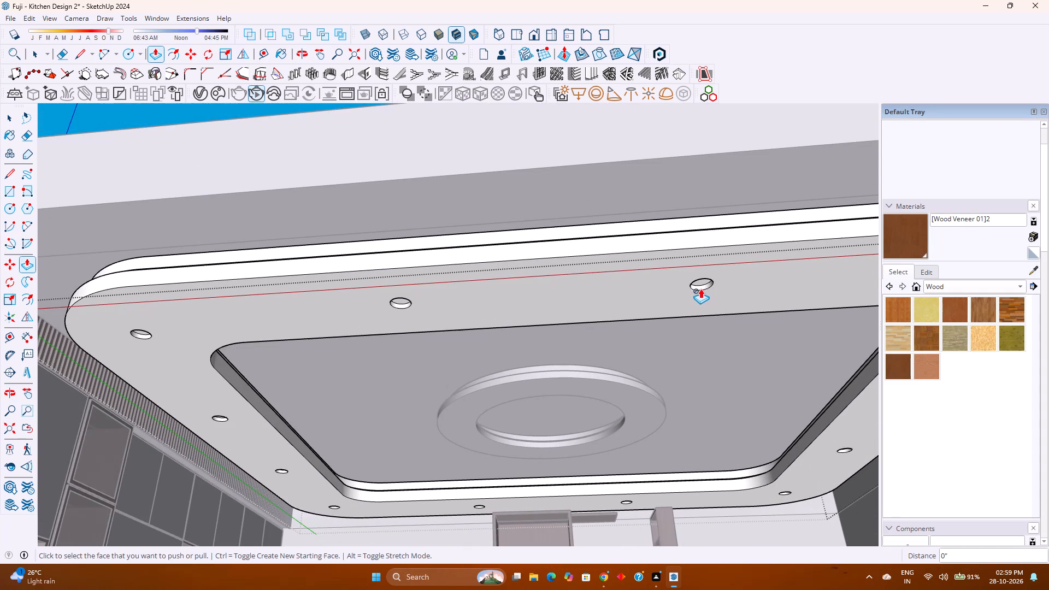
key(space)
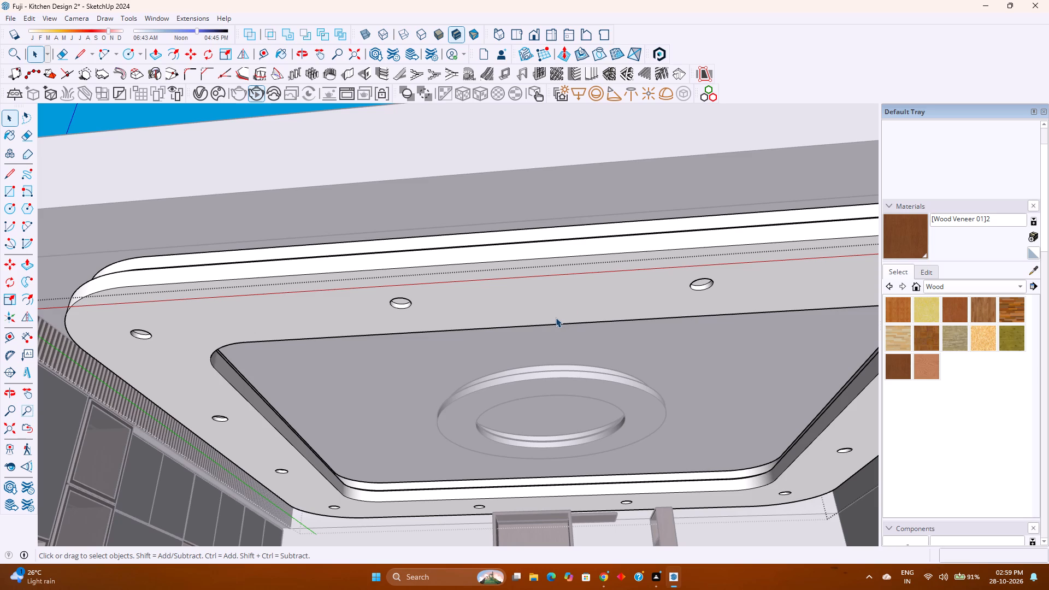
key(Escape)
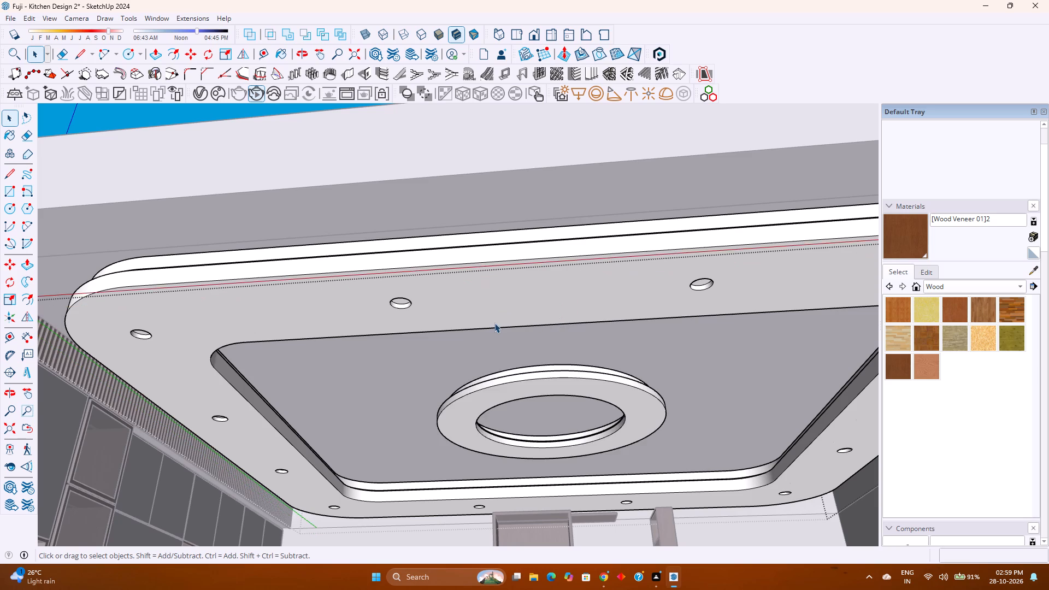
Examine the recessed circles around the false ceiling's border, including the corner circle near the louvres.
scroll(494, 323, down, 5)
shift+middle_drag(462, 323, 357, 323)
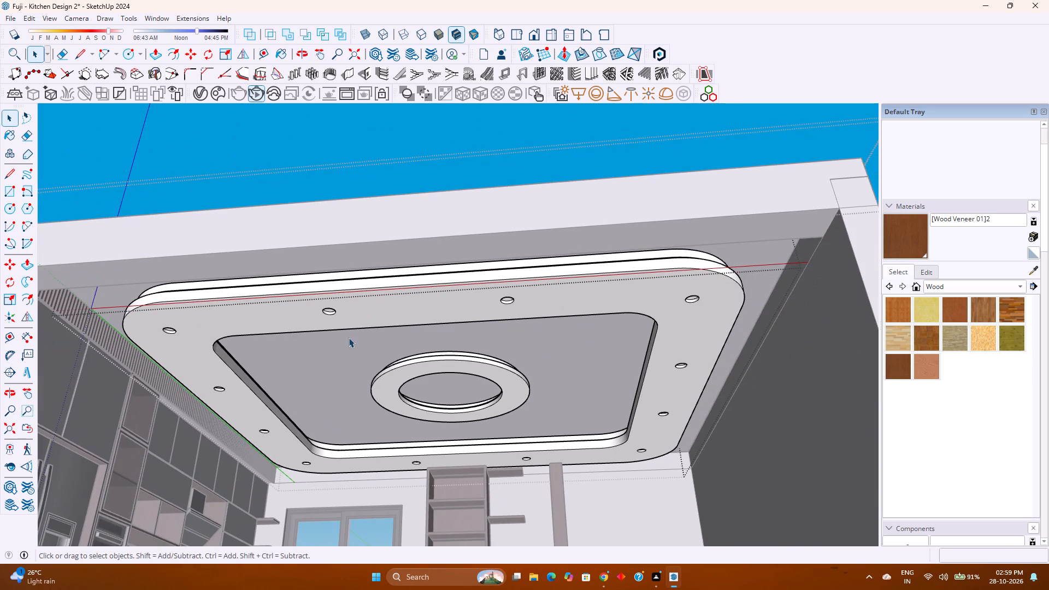
middle_drag(349, 338, 384, 327)
middle_drag(384, 327, 392, 323)
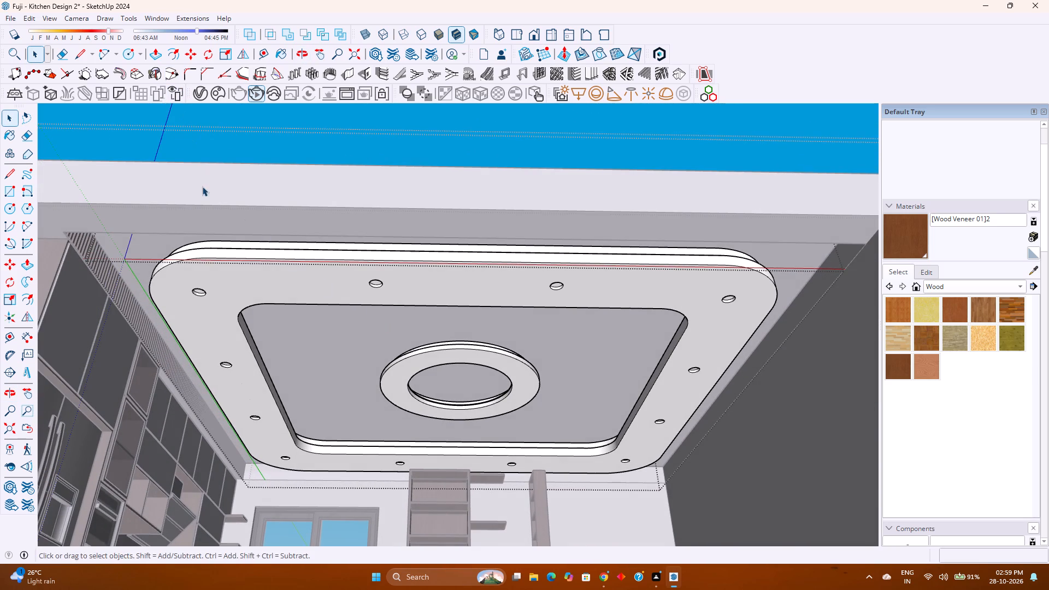
middle_drag(226, 315, 257, 267)
middle_drag(257, 264, 250, 289)
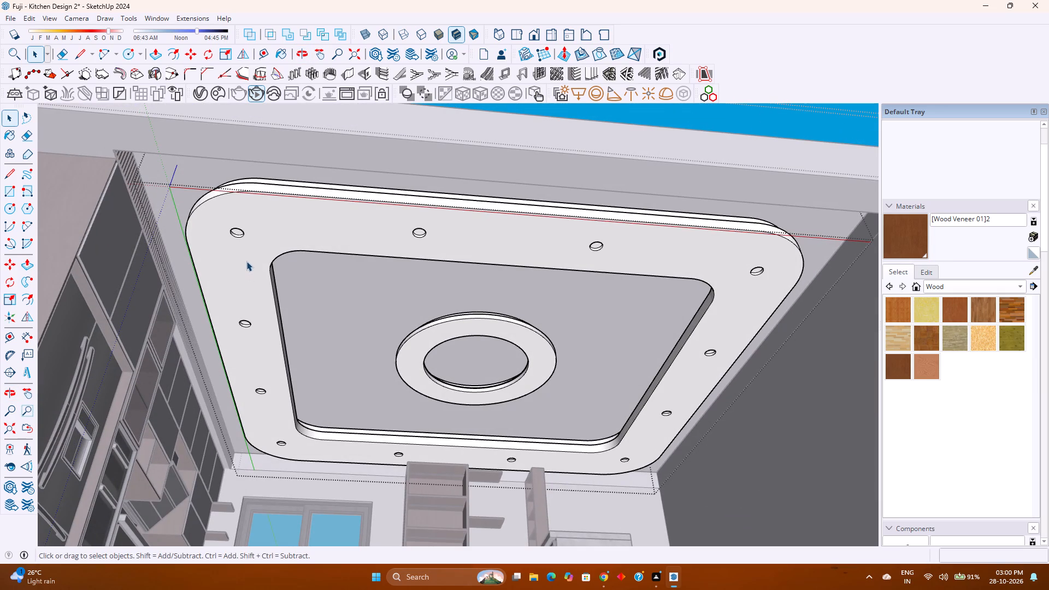
scroll(237, 238, up, 5)
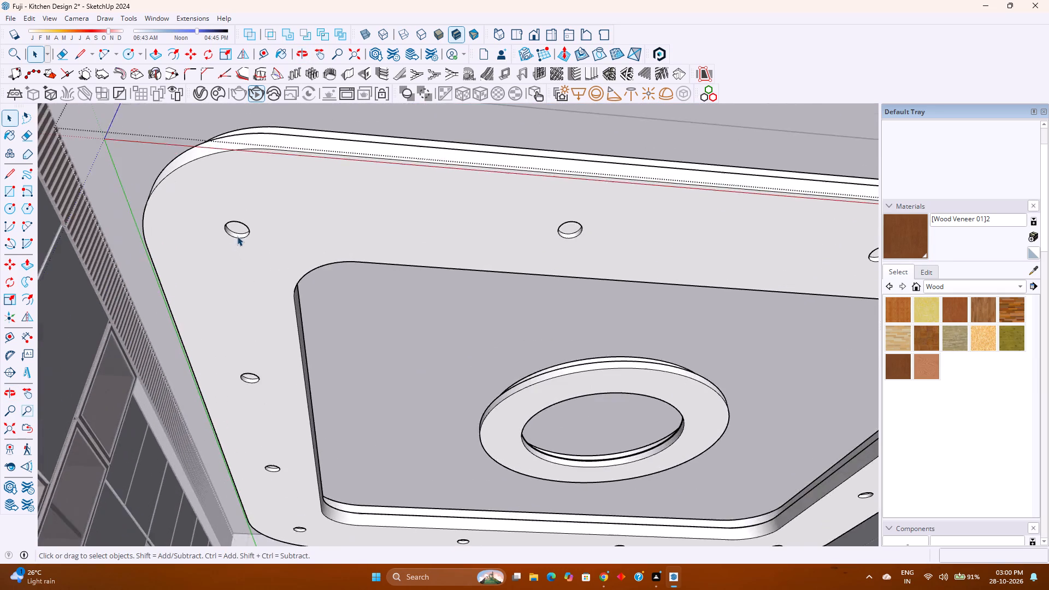
scroll(237, 236, up, 10)
scroll(237, 234, down, 7)
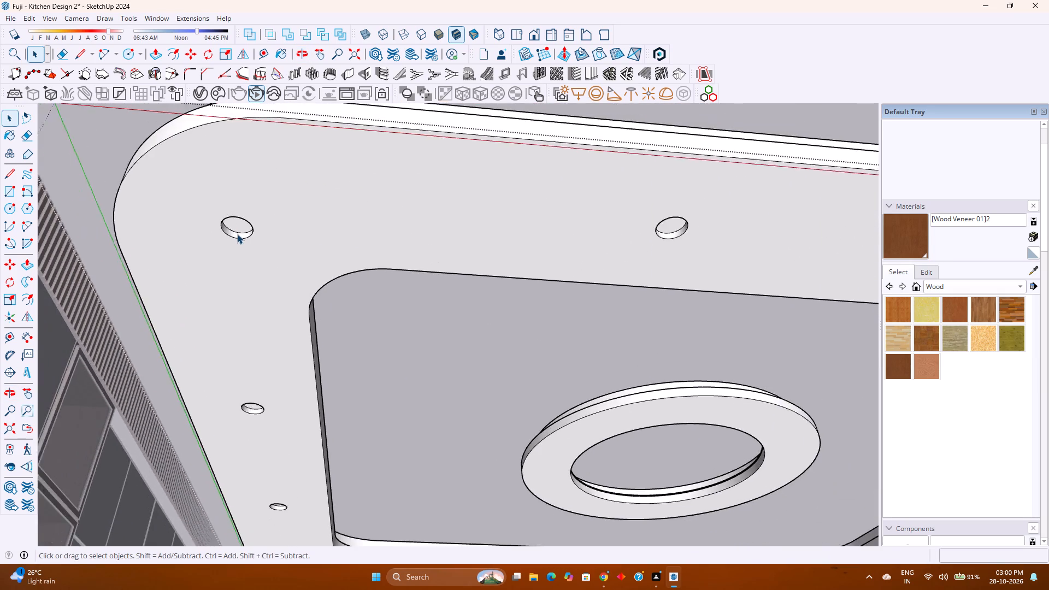
scroll(237, 234, down, 5)
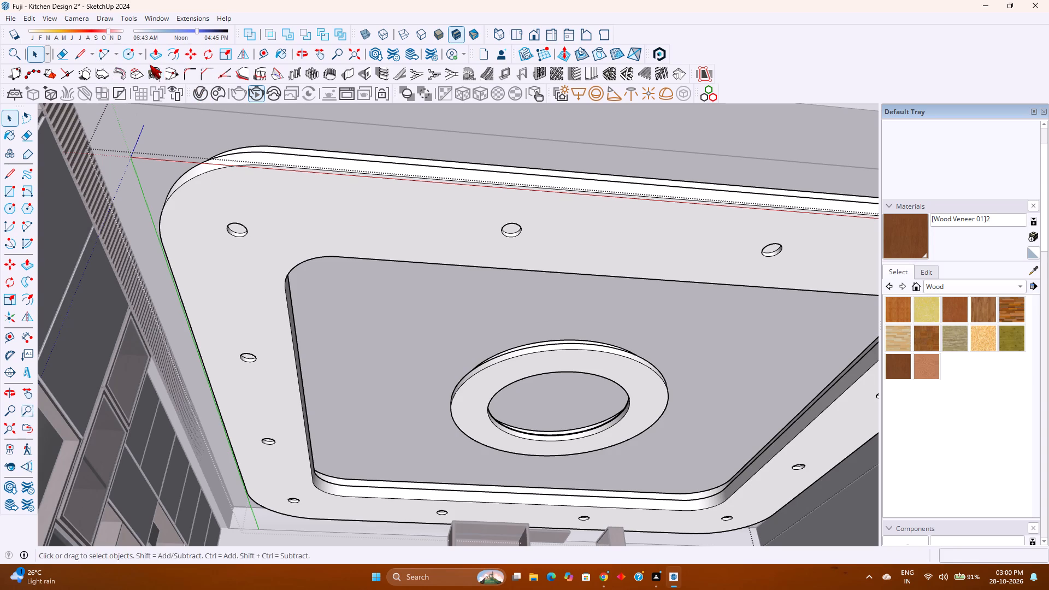
Place a guide 1' in from the ceiling border's outer edge along the red axis, and another 6" further in.
click(258, 52)
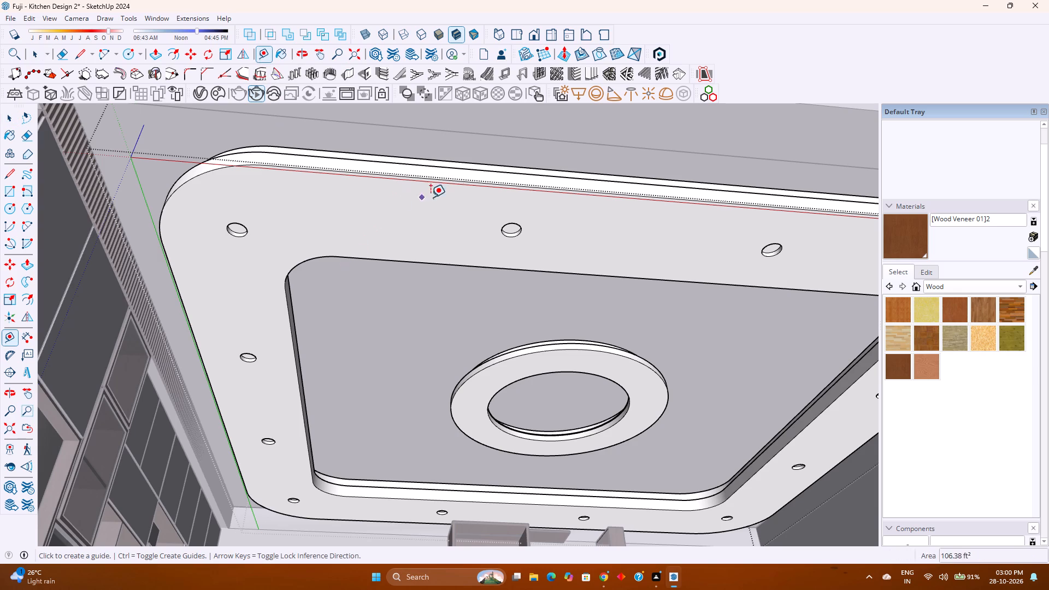
click(534, 186)
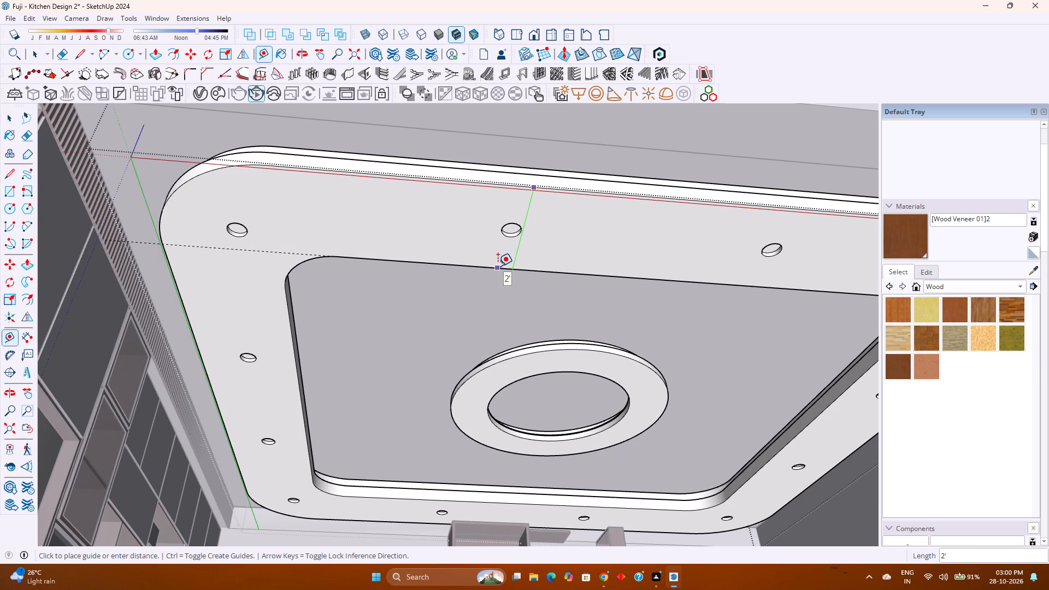
text(1')
key(Return)
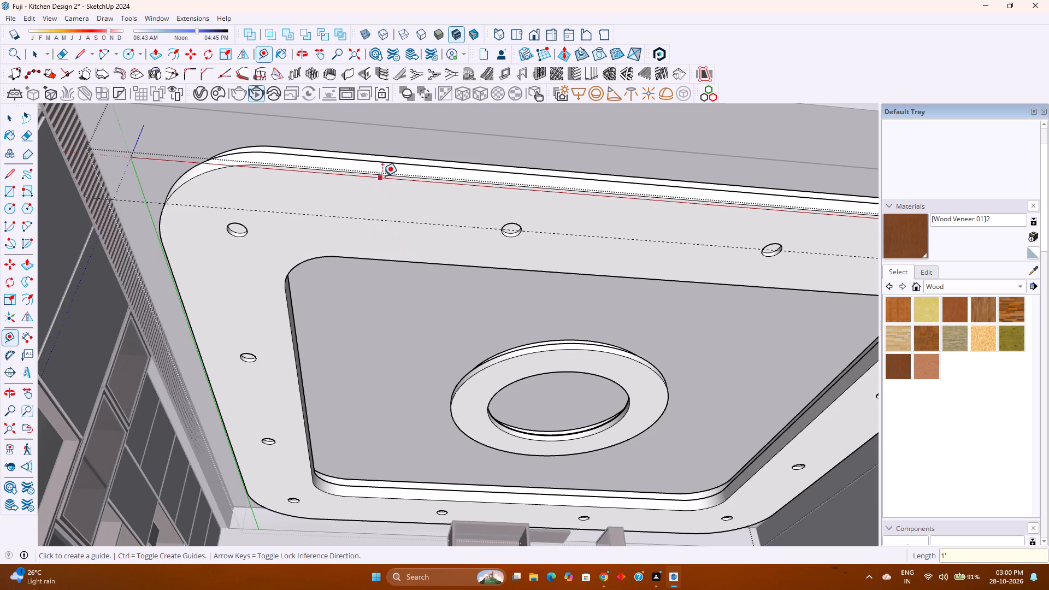
click(396, 181)
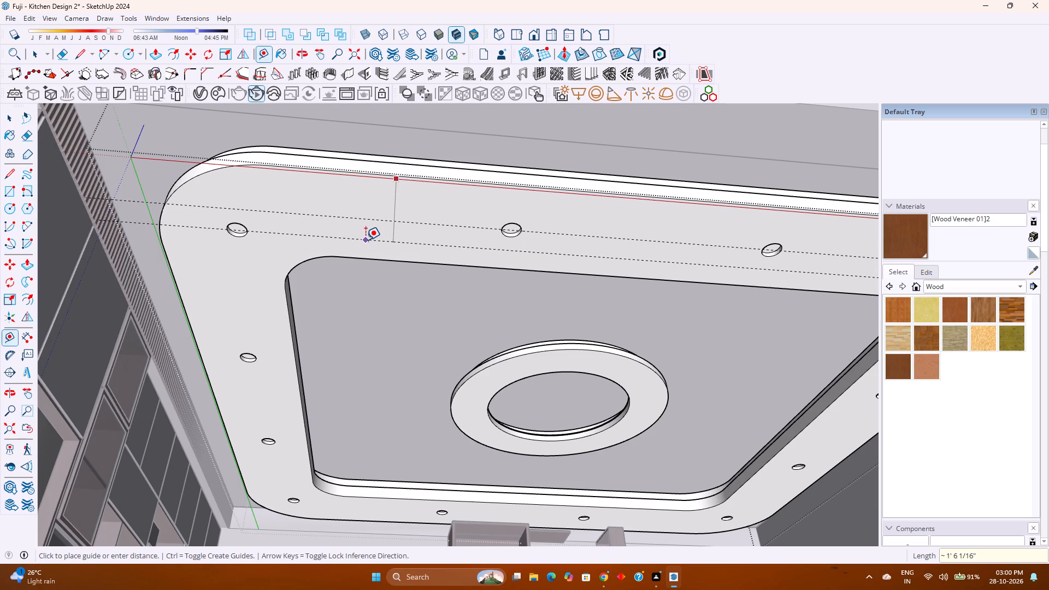
key(Escape)
click(397, 222)
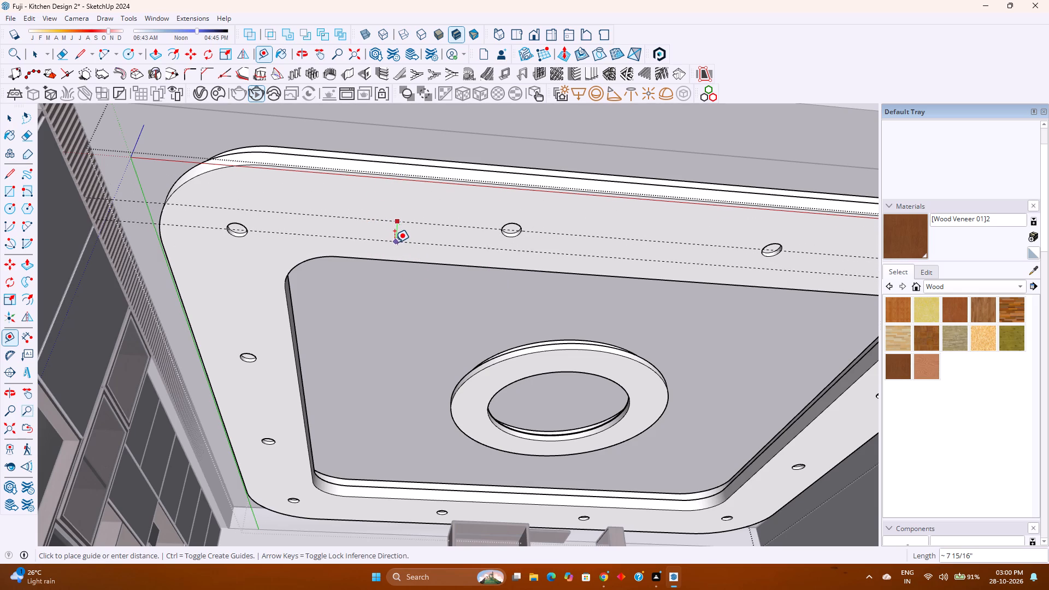
key(6)
key(Return)
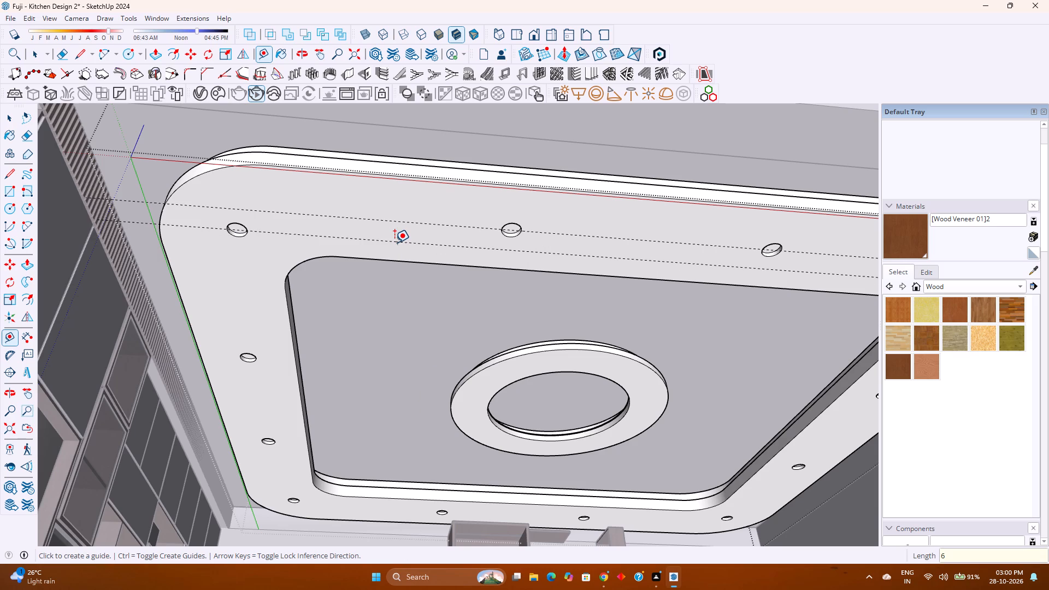
Place a guide 8" outward from the opening's edge on the louvre-side border, crossing the corner circle.
scroll(294, 243, up, 3)
middle_drag(232, 243, 429, 140)
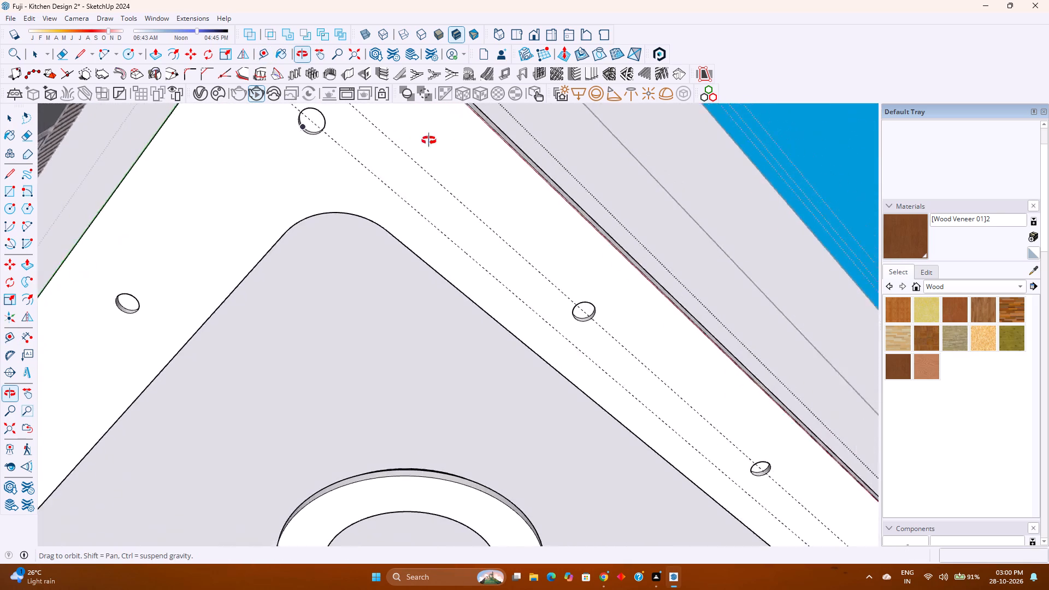
middle_drag(429, 140, 524, 182)
middle_drag(524, 182, 357, 181)
shift+middle_drag(574, 180, 264, 378)
middle_drag(574, 153, 518, 267)
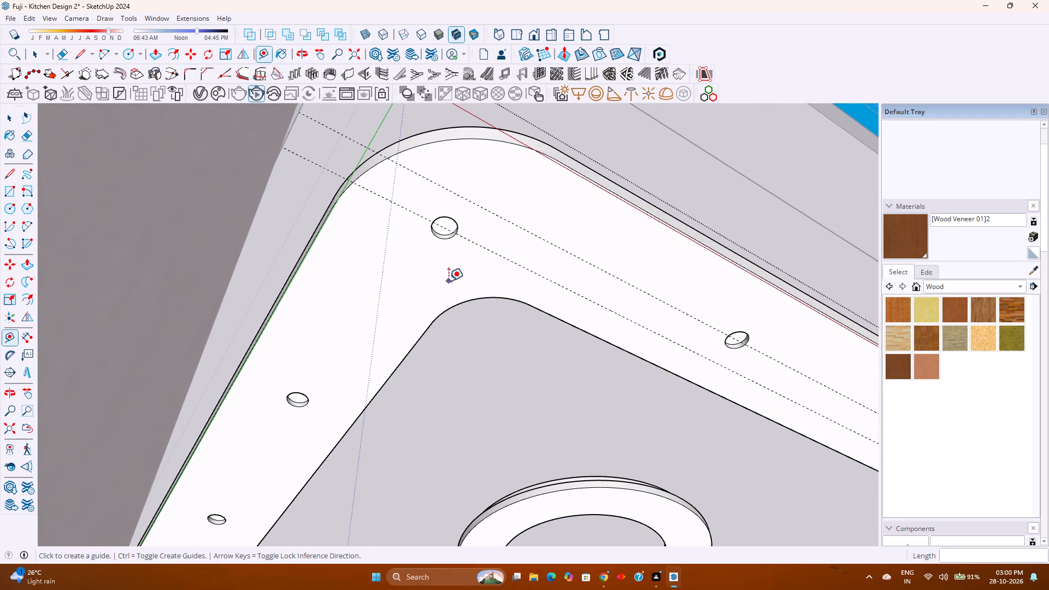
shift+middle_drag(447, 281, 475, 216)
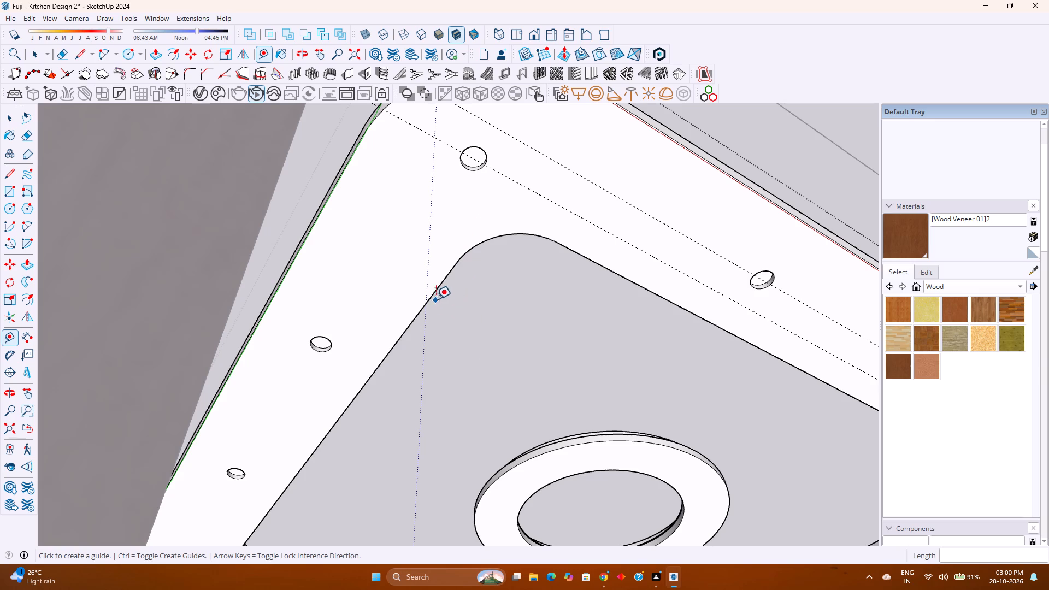
click(437, 296)
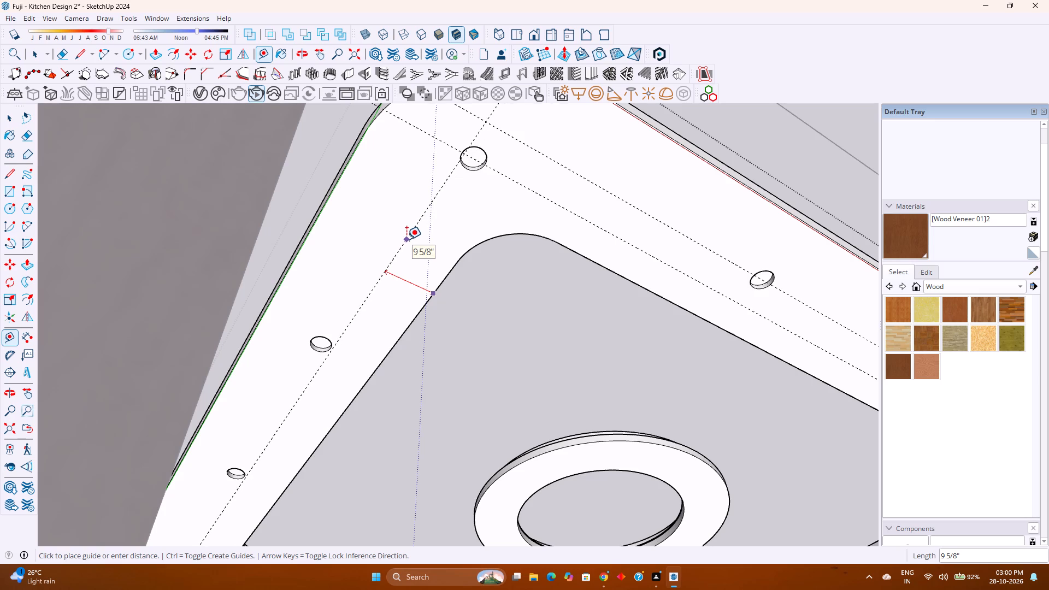
key(8)
key(Return)
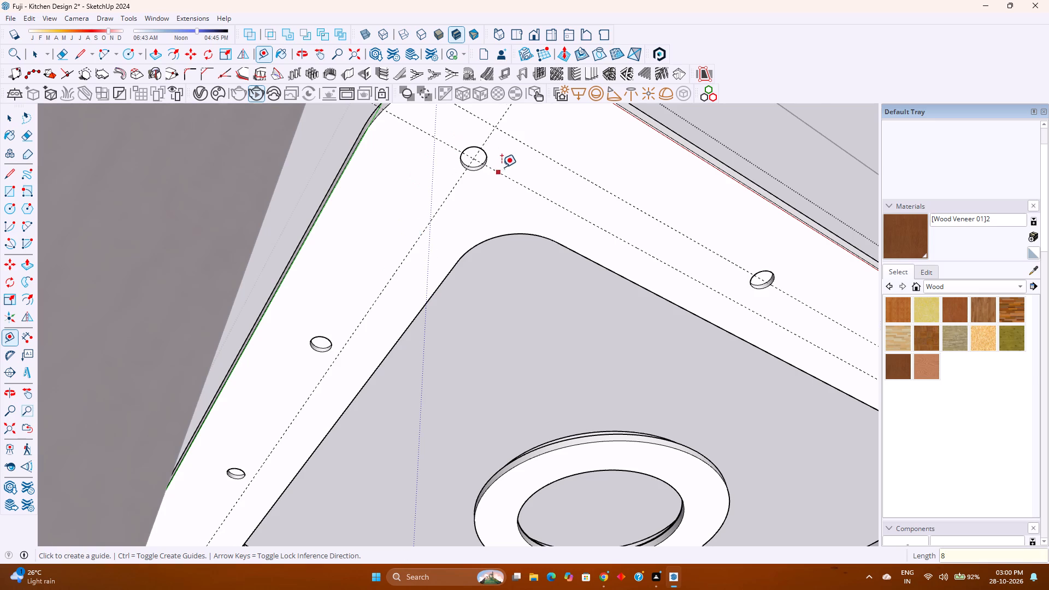
Draw a 2"-radius circle over the corner recess beside the louvres, centred on the guides' intersection.
scroll(502, 167, up, 6)
scroll(457, 161, up, 3)
middle_drag(461, 161, 361, 347)
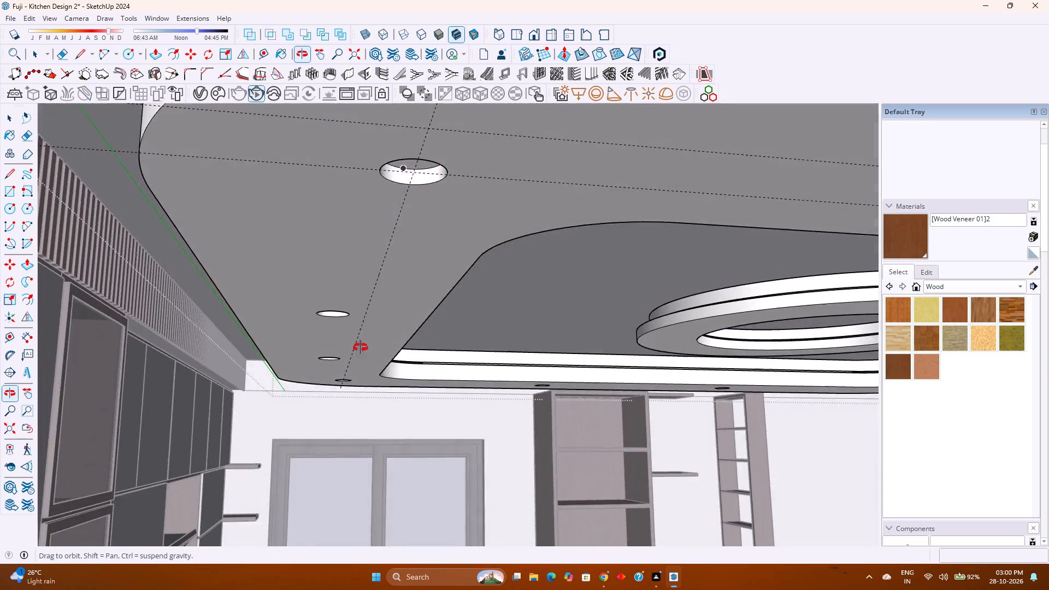
middle_drag(361, 347, 472, 163)
middle_click(473, 163)
scroll(474, 163, down, 3)
middle_drag(478, 166, 468, 168)
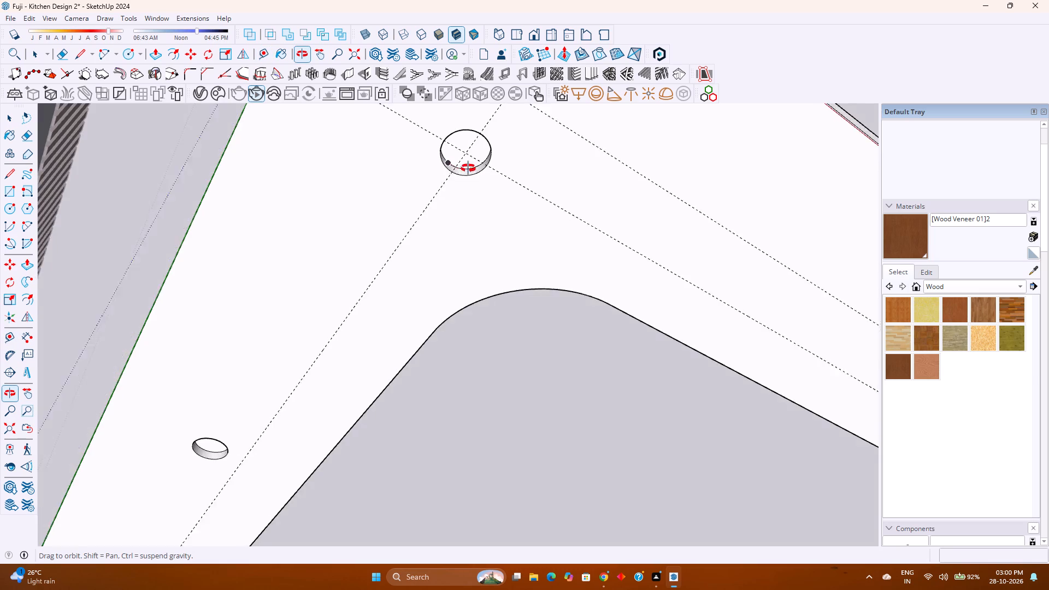
middle_drag(468, 168, 430, 156)
scroll(440, 148, up, 3)
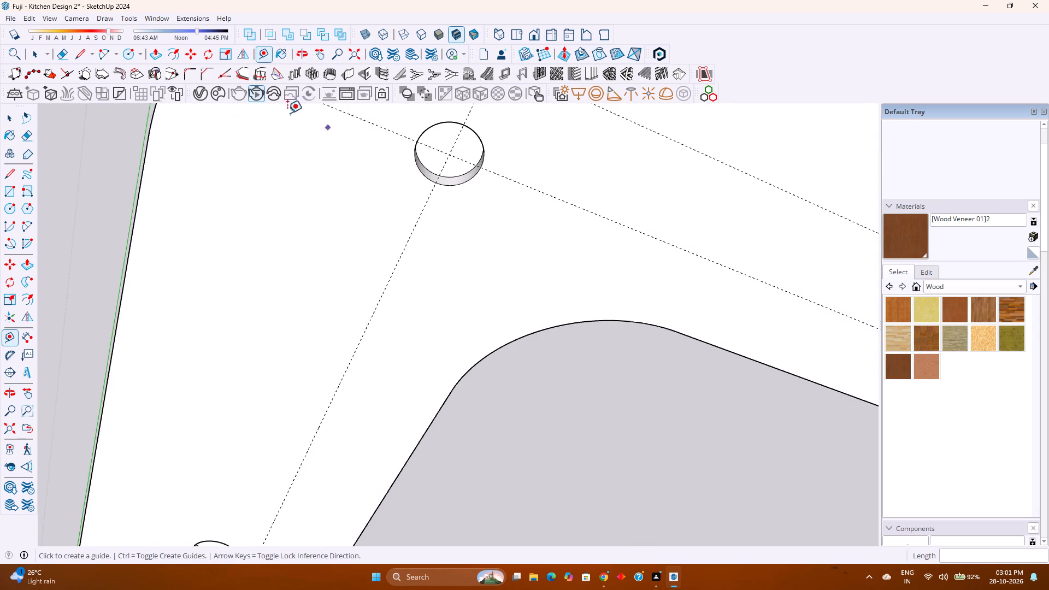
click(131, 52)
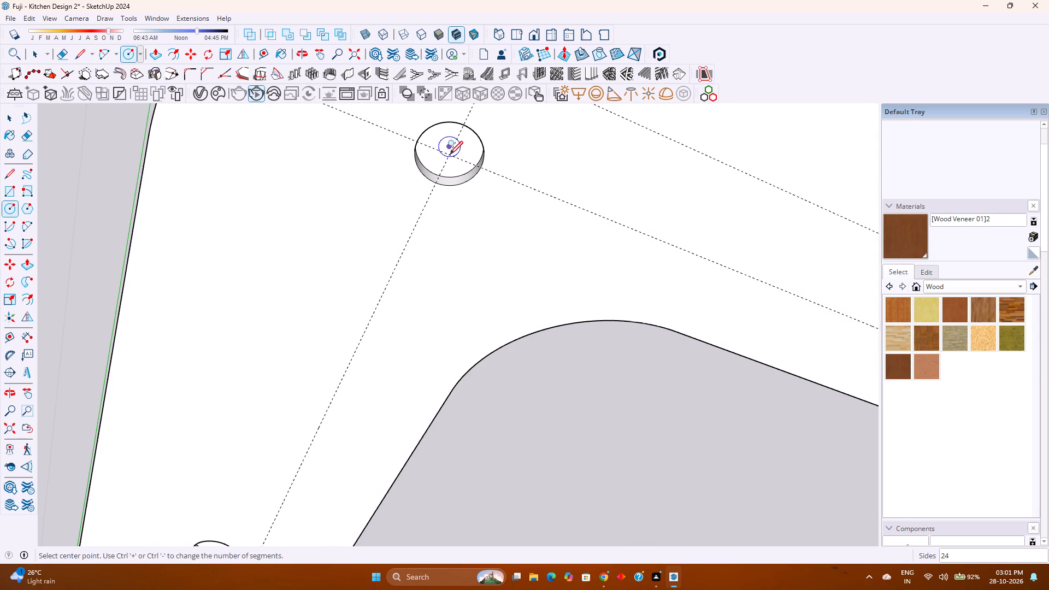
click(449, 155)
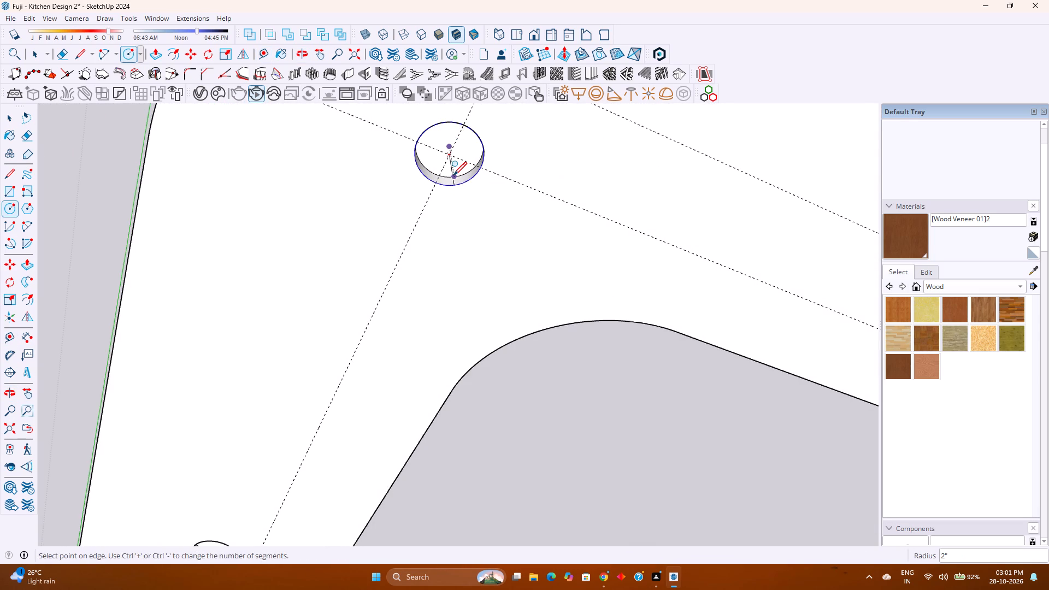
click(453, 174)
key(space)
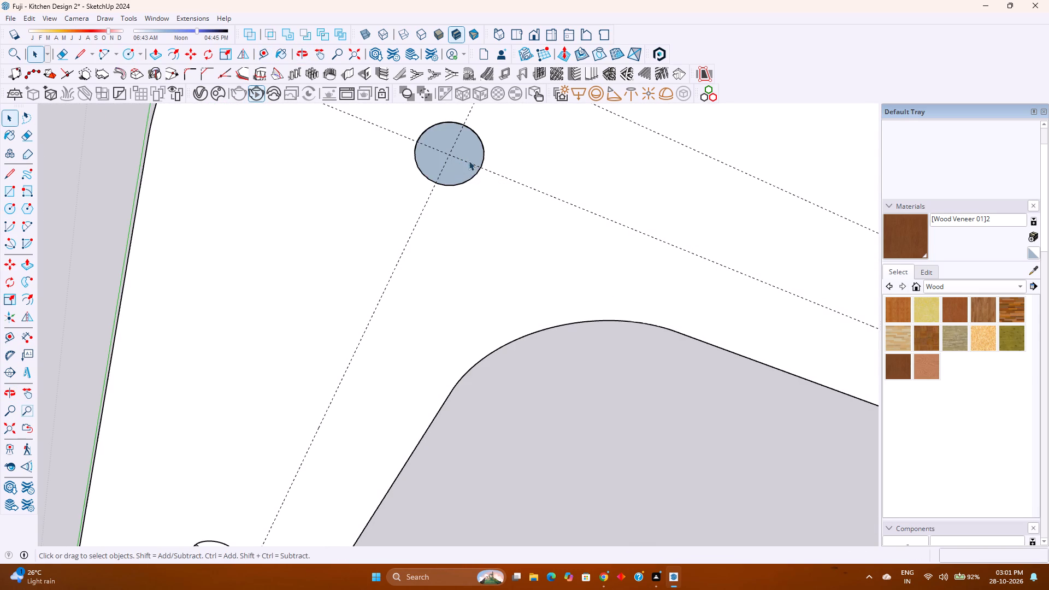
Make the new circle's face and edge into a component named 10.
scroll(469, 157, up, 2)
click(470, 147)
double_click(470, 147)
right_click(470, 147)
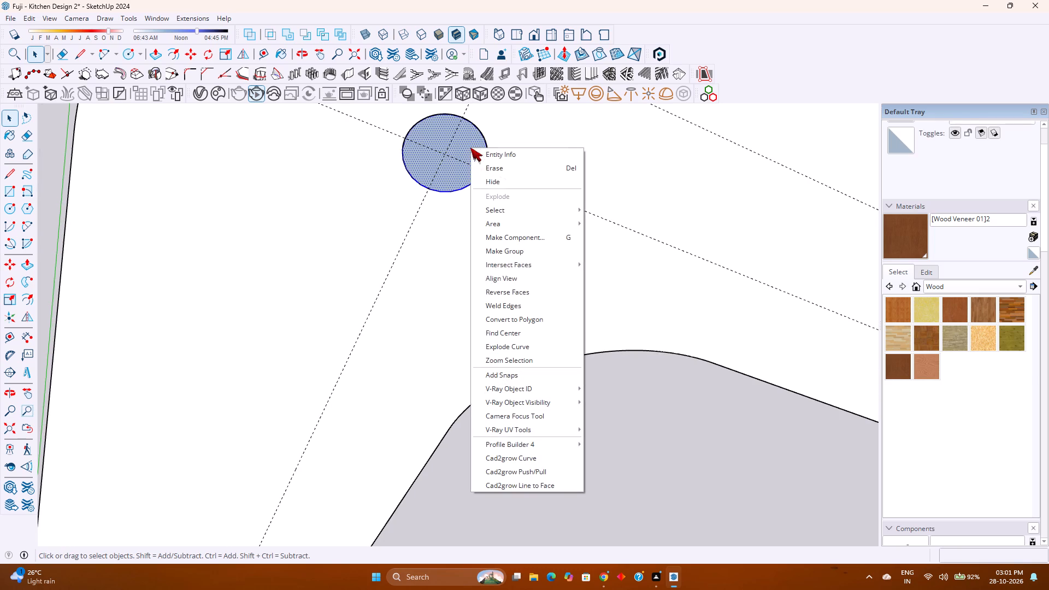
click(535, 239)
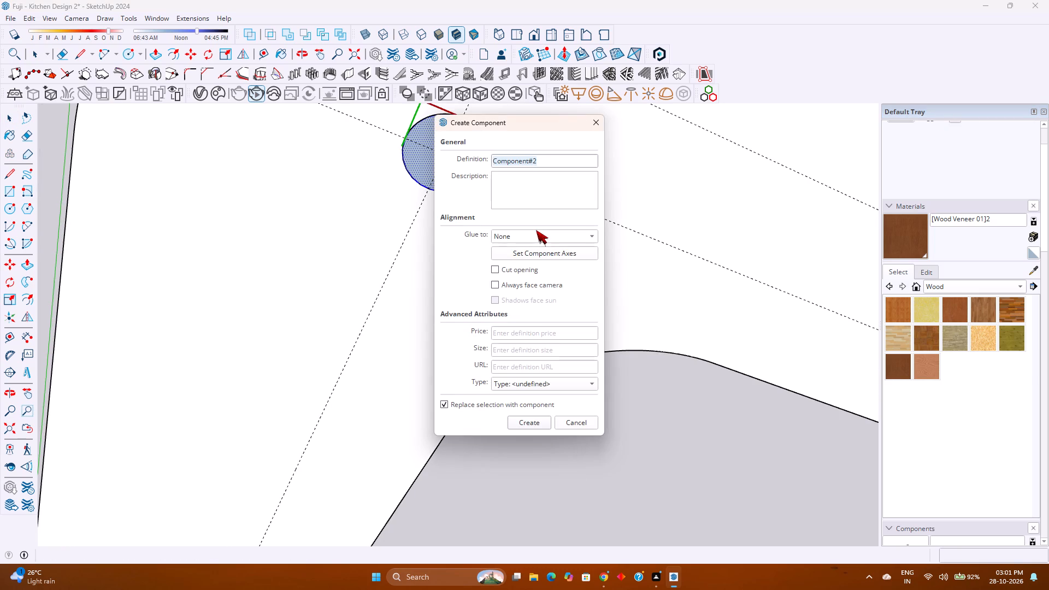
text(10)
key(Return)
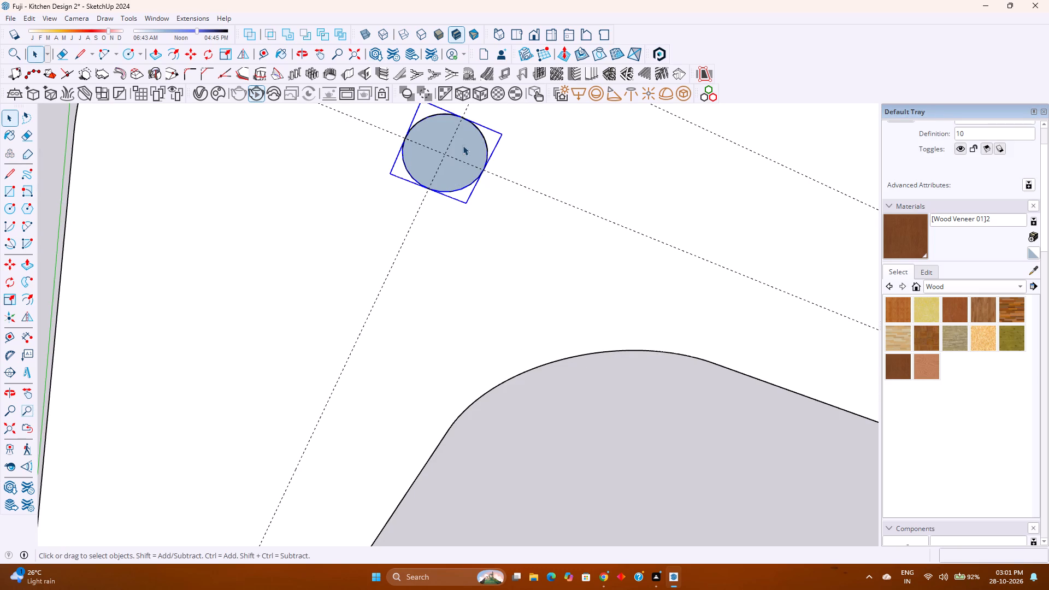
Inside component 10, set the circle's edge to 120 segments.
double_click(465, 137)
scroll(465, 137, up, 2)
middle_drag(465, 137, 412, 226)
middle_click(412, 226)
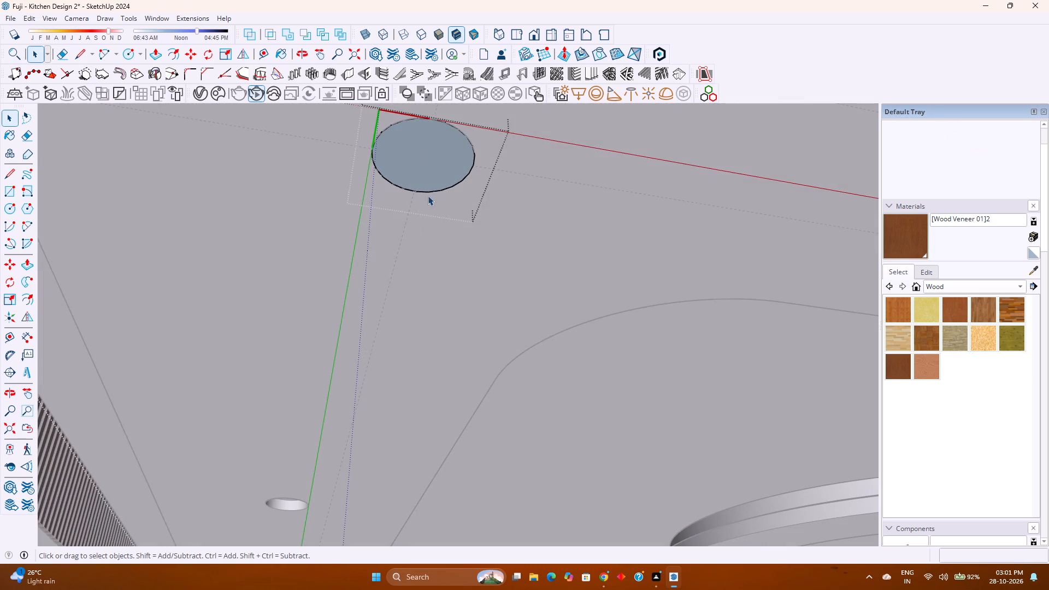
click(473, 150)
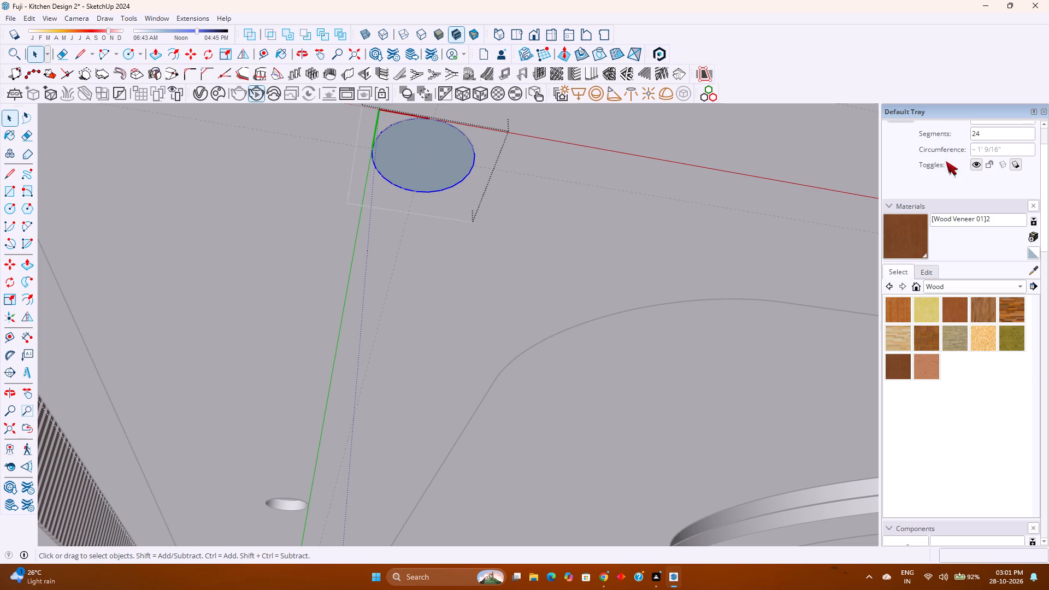
double_click(997, 130)
text(120)
key(Return)
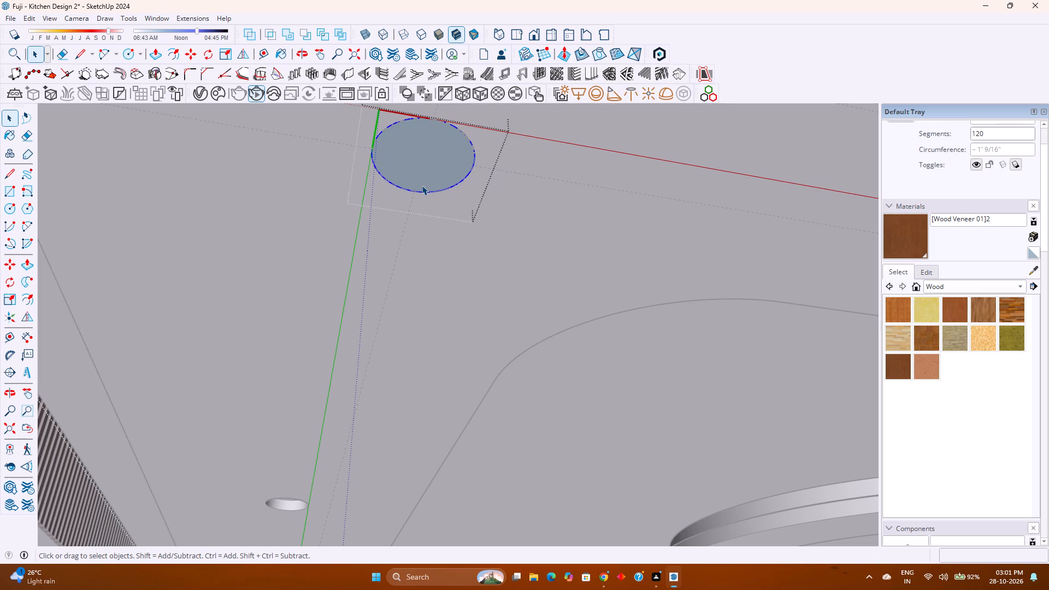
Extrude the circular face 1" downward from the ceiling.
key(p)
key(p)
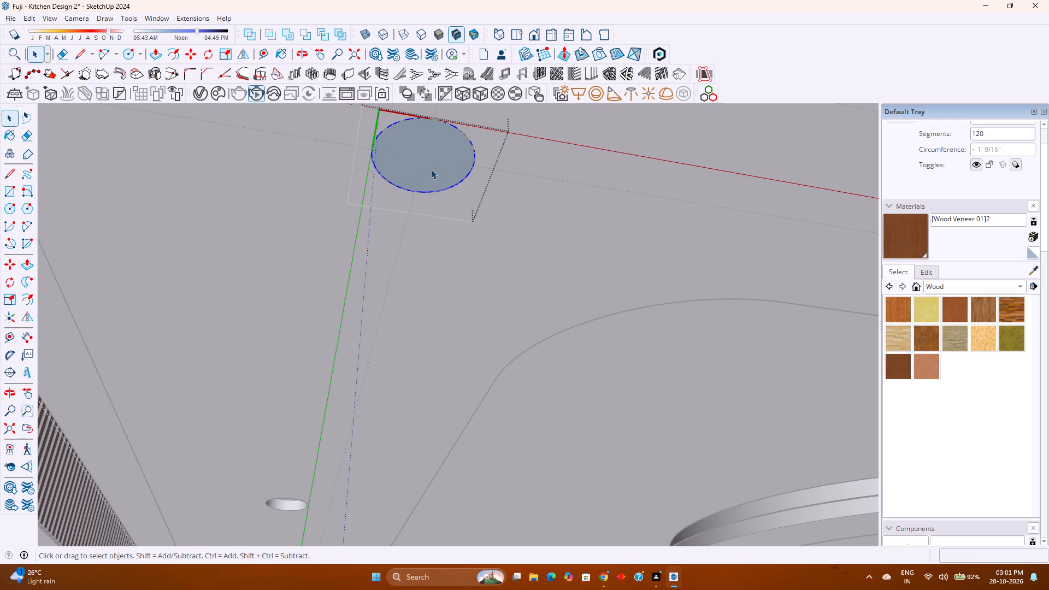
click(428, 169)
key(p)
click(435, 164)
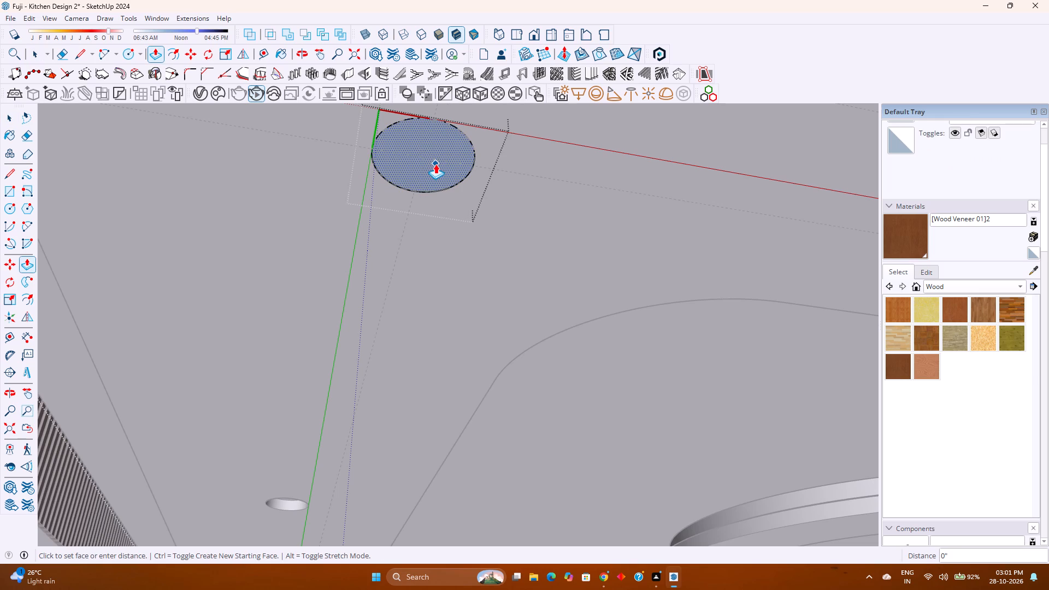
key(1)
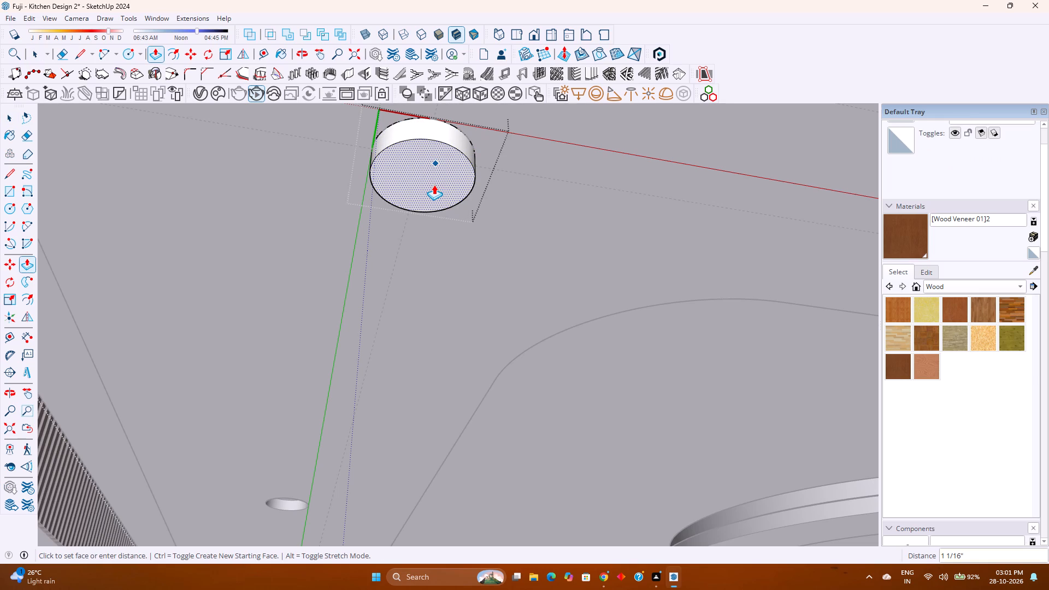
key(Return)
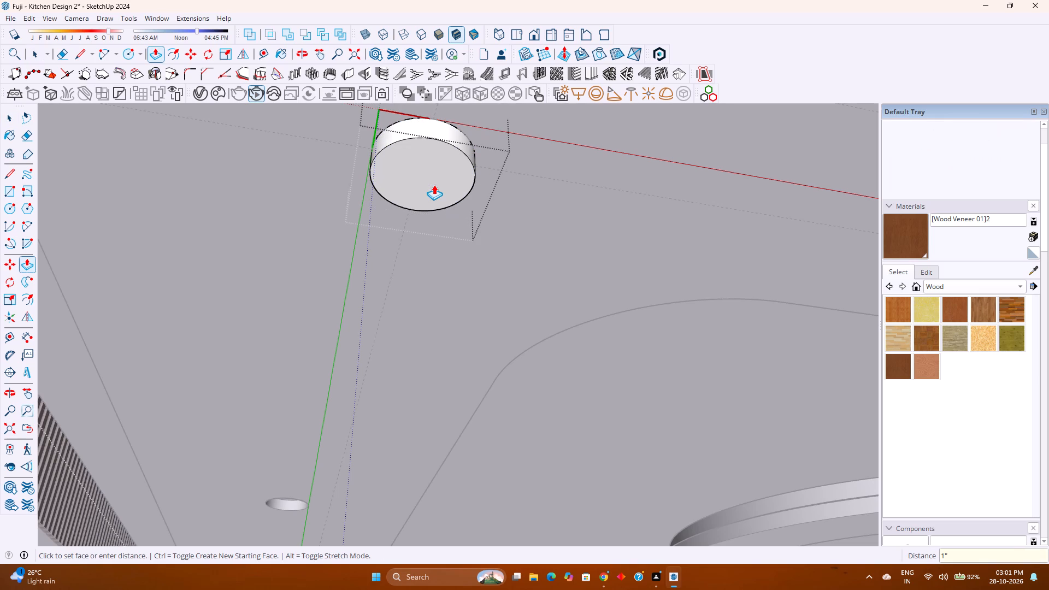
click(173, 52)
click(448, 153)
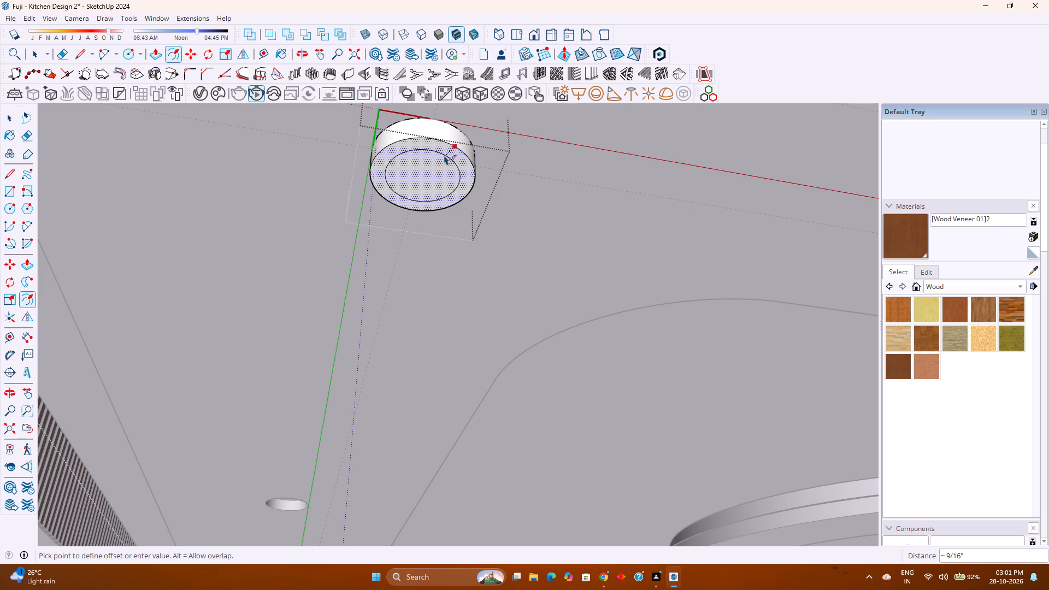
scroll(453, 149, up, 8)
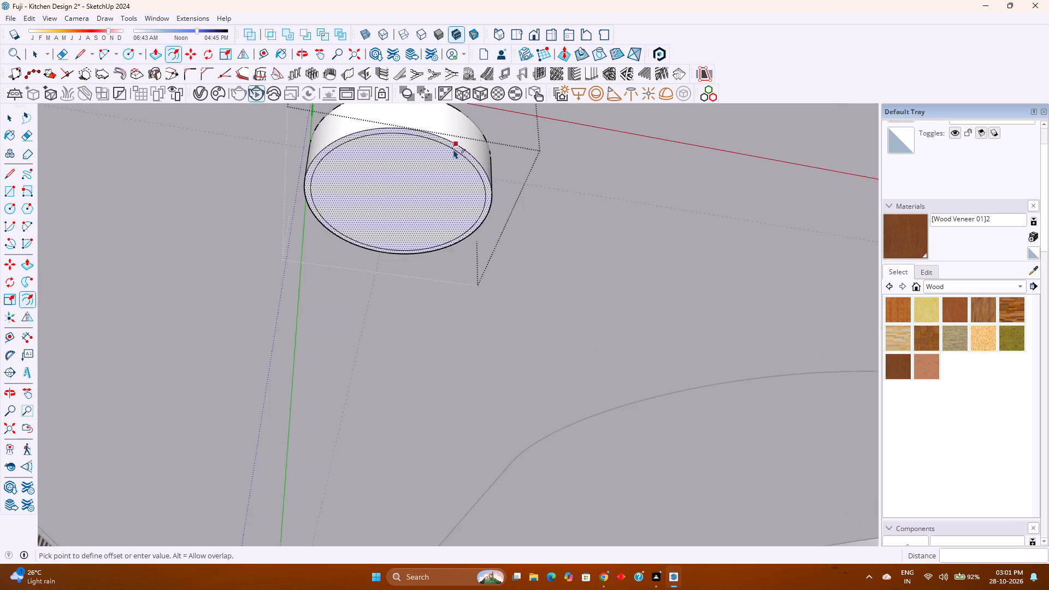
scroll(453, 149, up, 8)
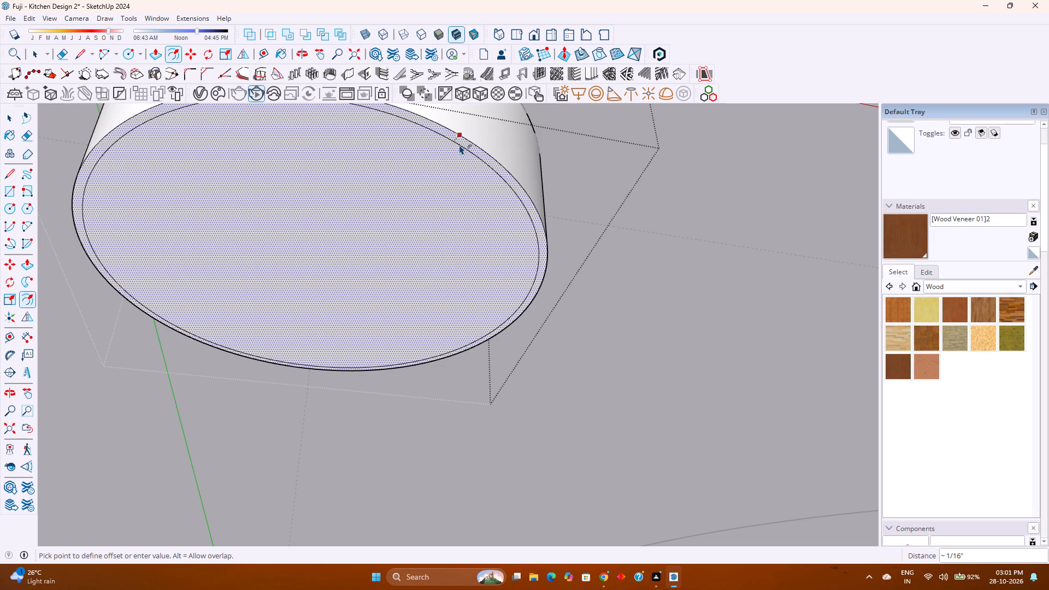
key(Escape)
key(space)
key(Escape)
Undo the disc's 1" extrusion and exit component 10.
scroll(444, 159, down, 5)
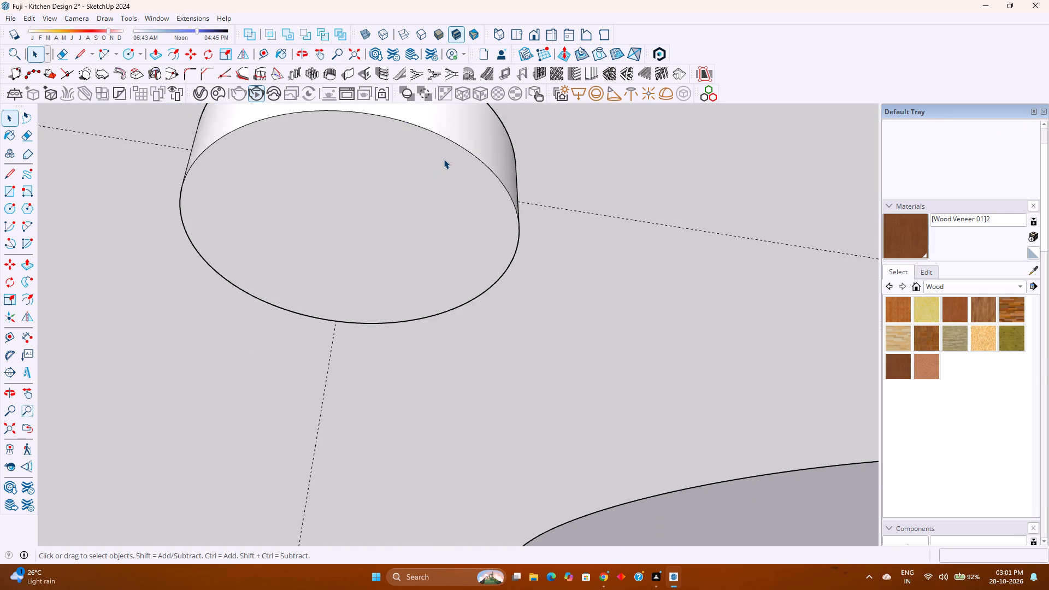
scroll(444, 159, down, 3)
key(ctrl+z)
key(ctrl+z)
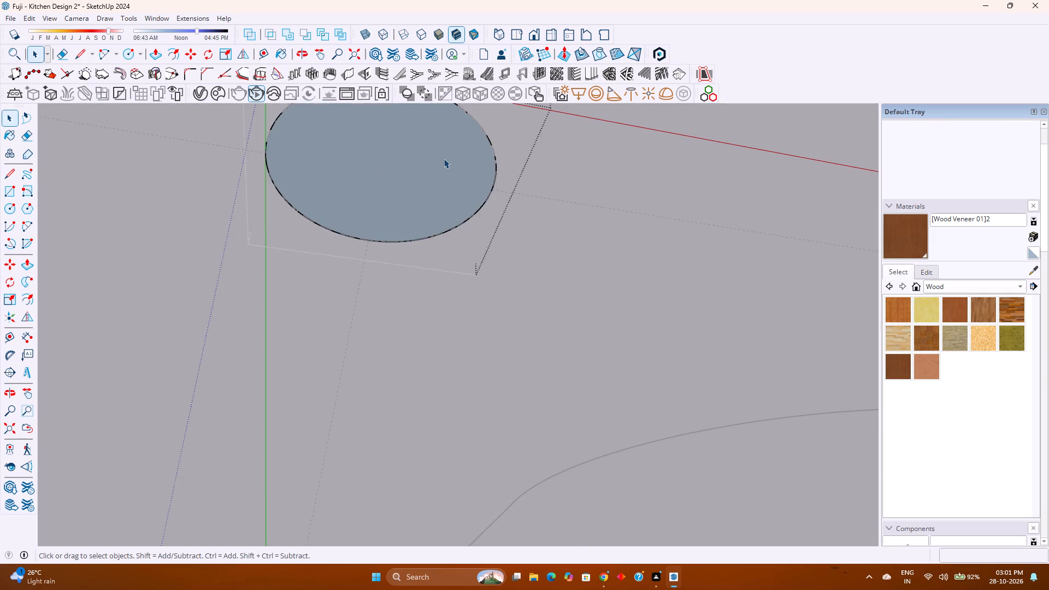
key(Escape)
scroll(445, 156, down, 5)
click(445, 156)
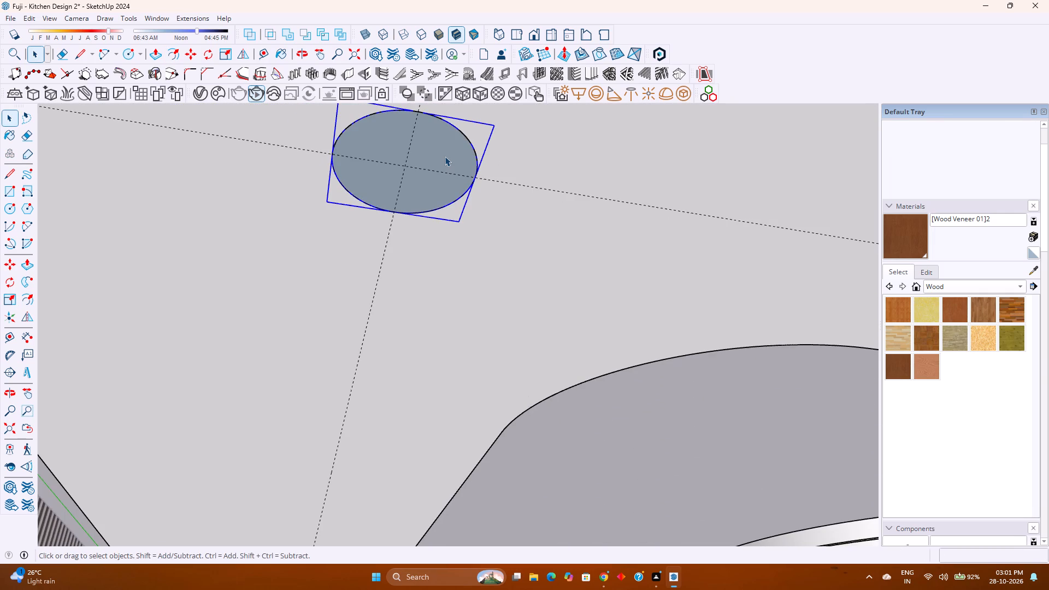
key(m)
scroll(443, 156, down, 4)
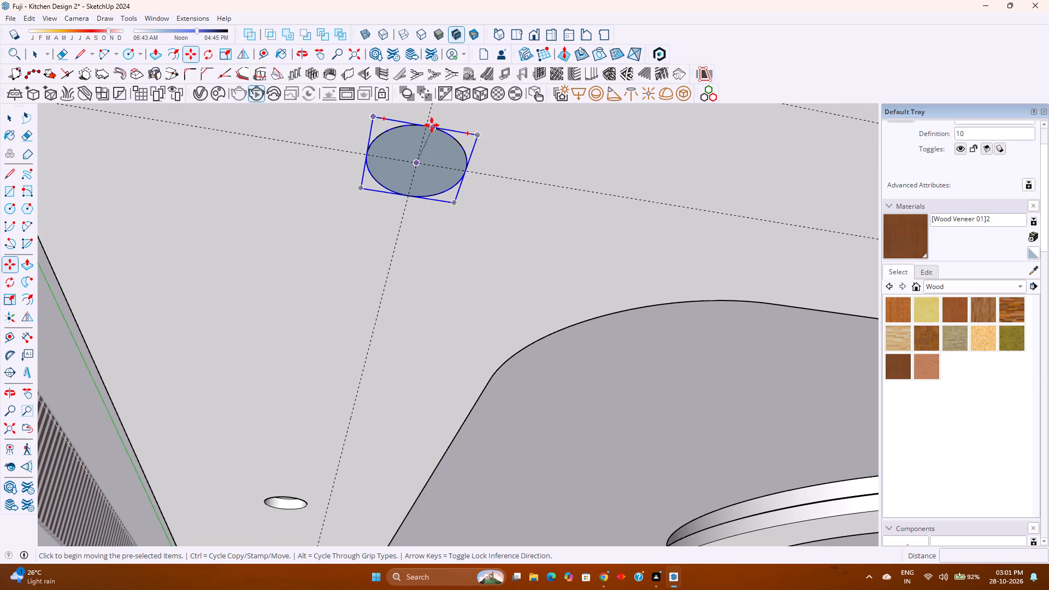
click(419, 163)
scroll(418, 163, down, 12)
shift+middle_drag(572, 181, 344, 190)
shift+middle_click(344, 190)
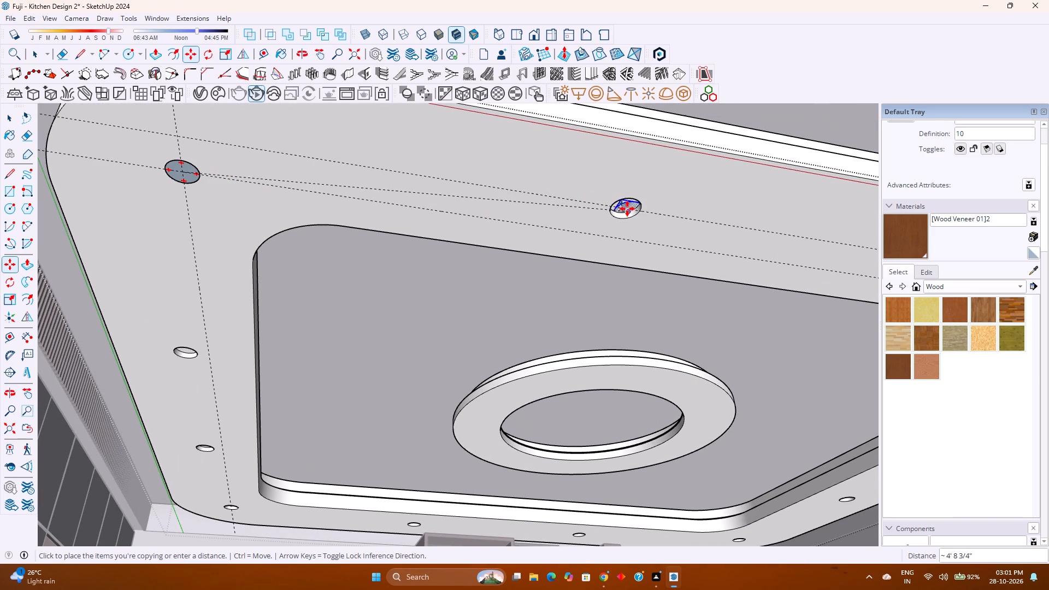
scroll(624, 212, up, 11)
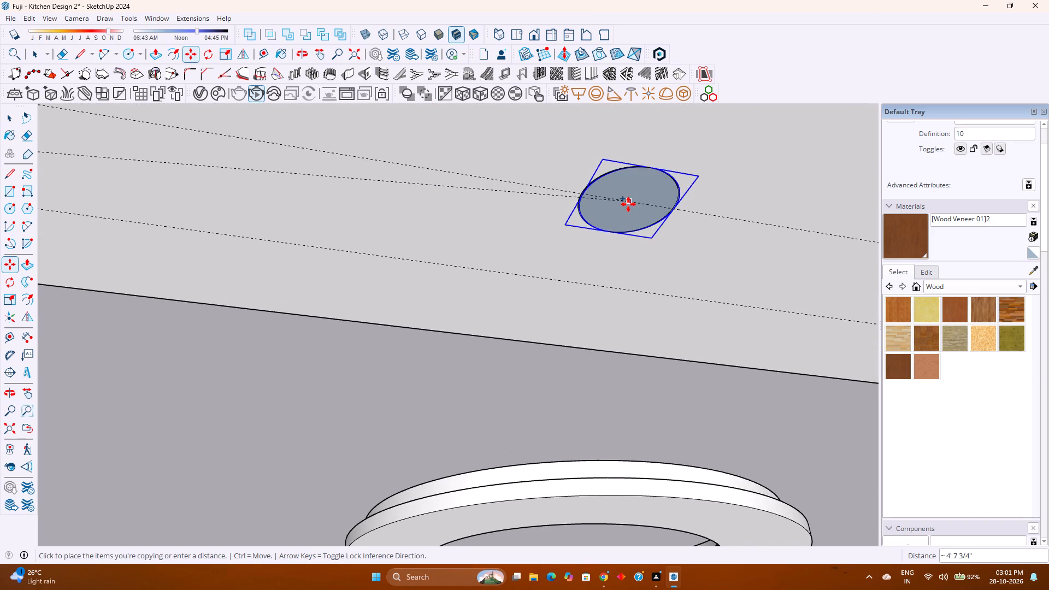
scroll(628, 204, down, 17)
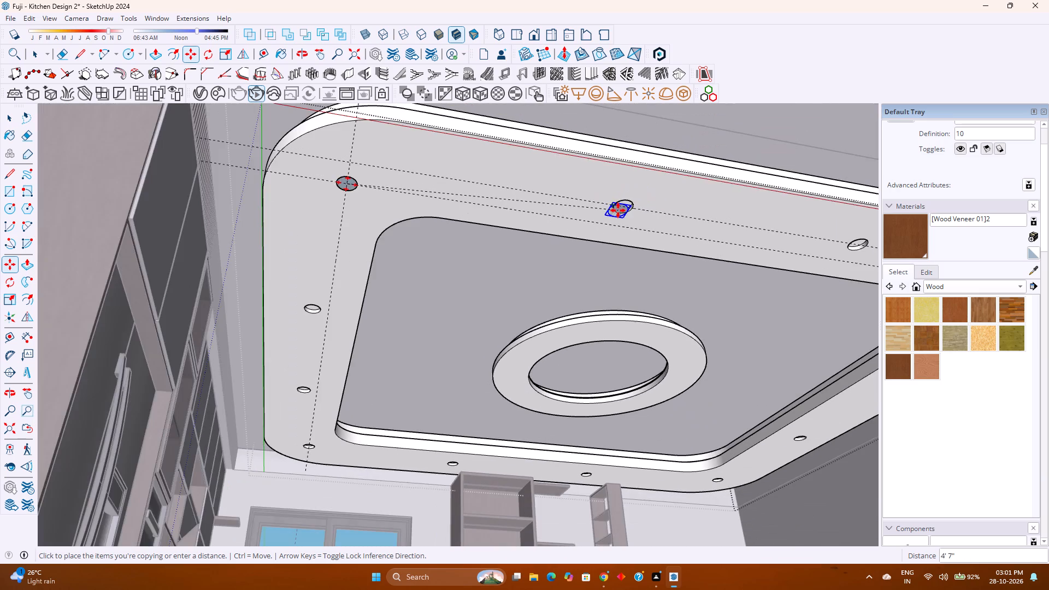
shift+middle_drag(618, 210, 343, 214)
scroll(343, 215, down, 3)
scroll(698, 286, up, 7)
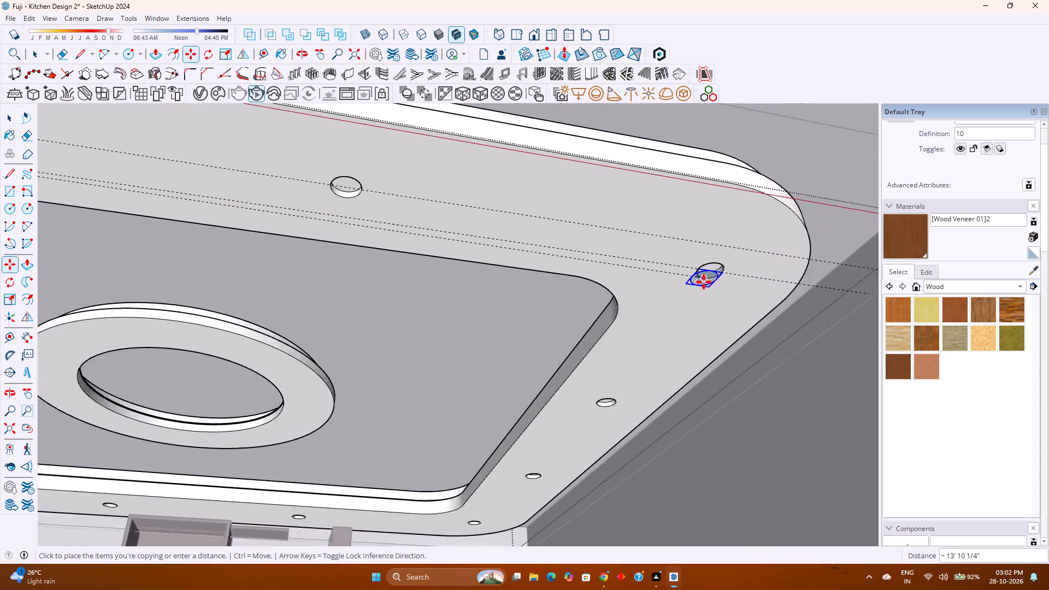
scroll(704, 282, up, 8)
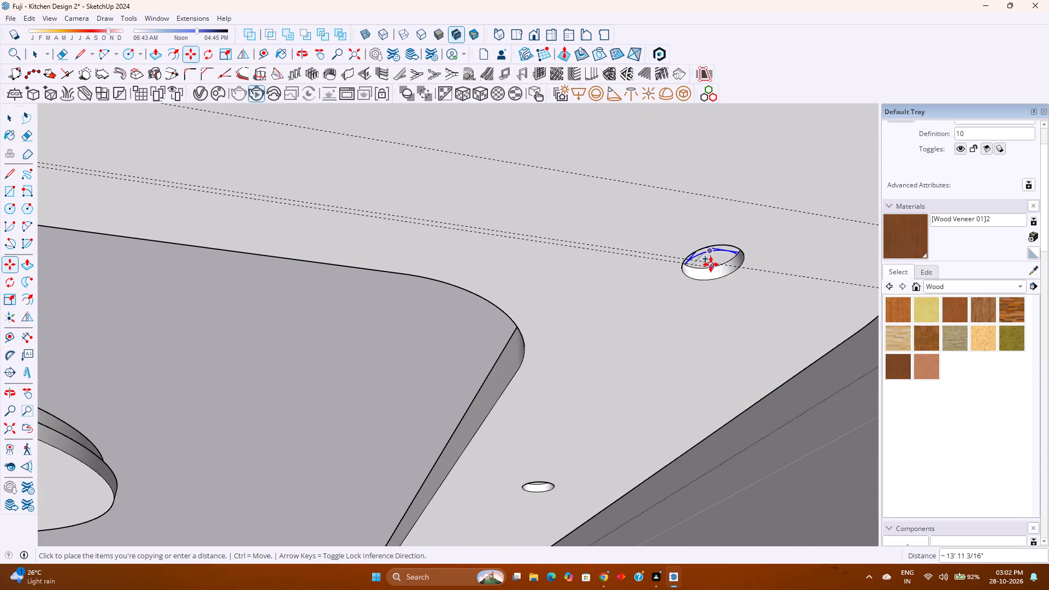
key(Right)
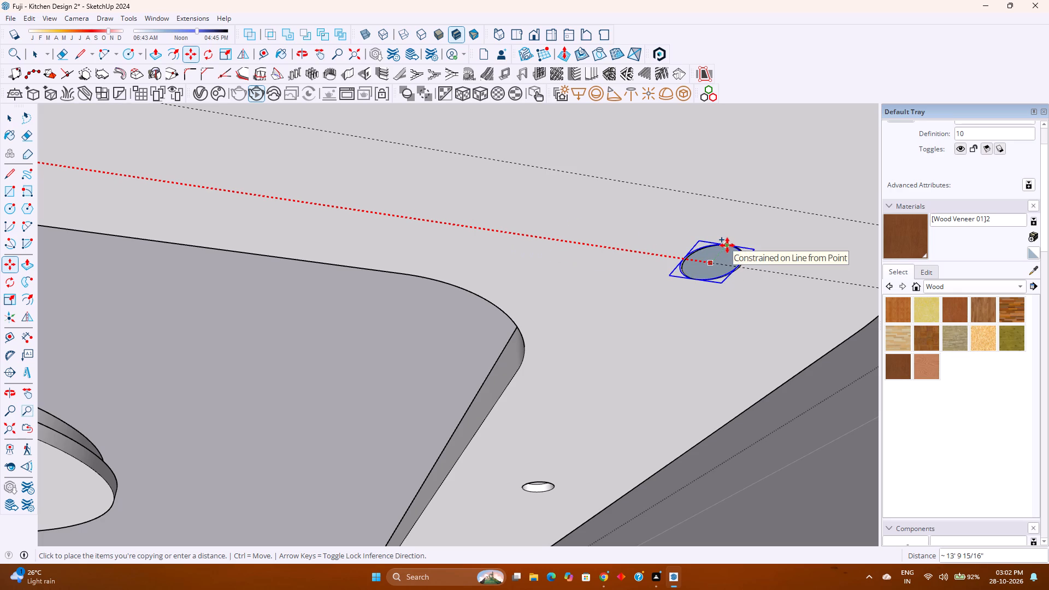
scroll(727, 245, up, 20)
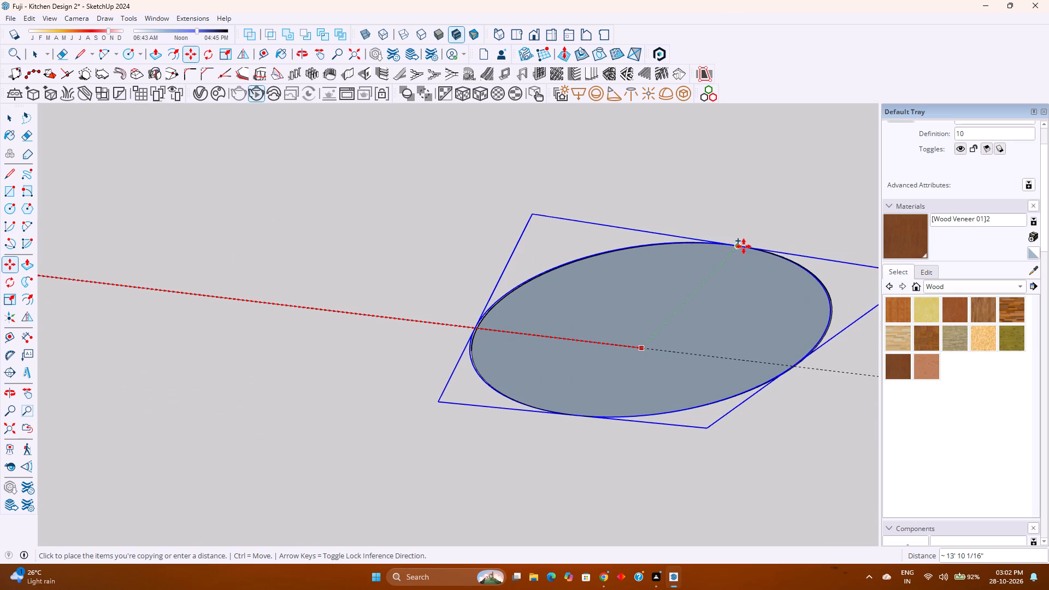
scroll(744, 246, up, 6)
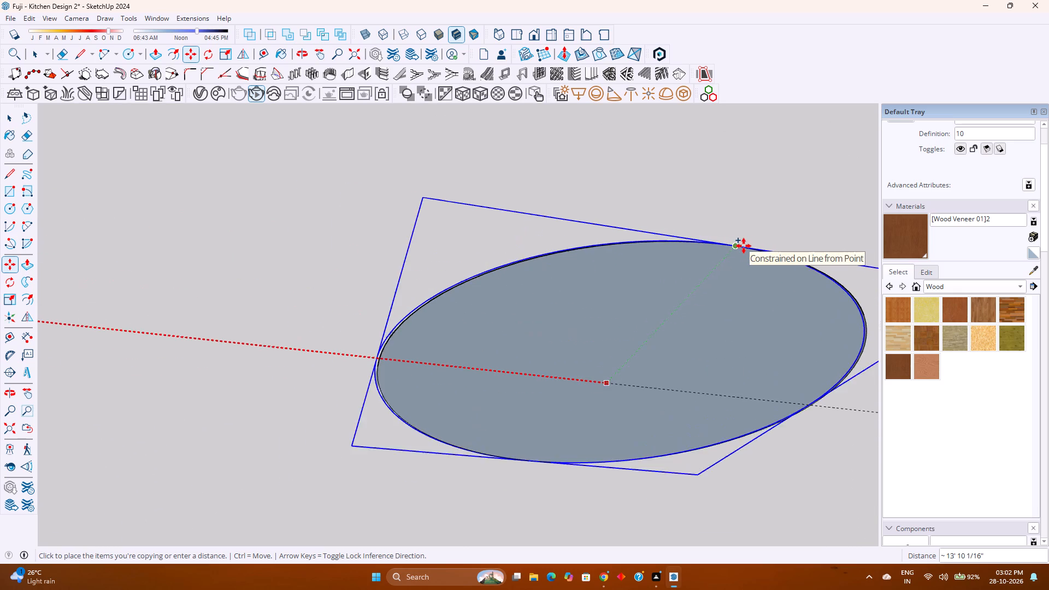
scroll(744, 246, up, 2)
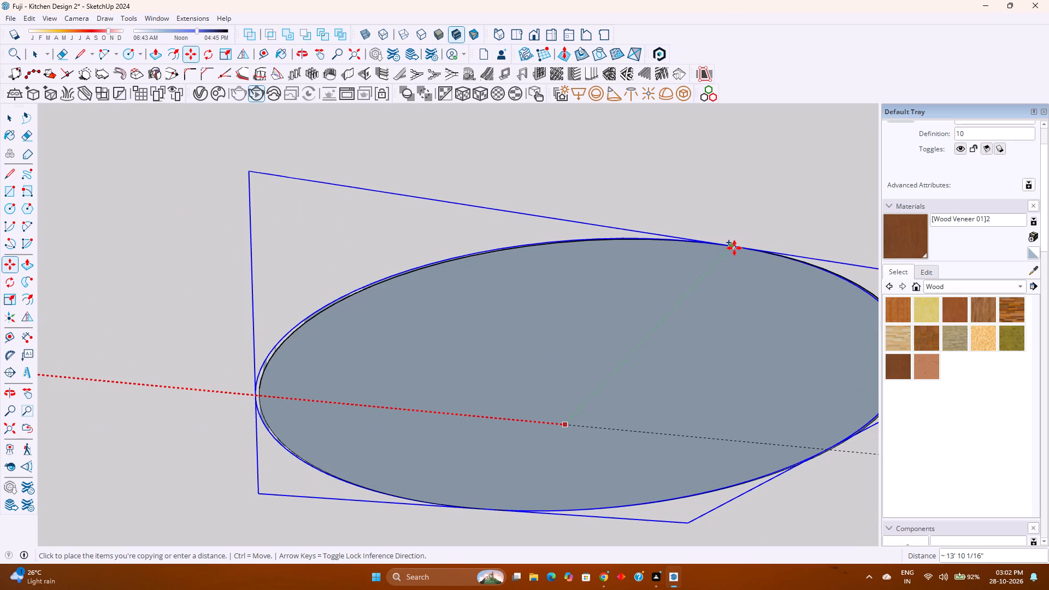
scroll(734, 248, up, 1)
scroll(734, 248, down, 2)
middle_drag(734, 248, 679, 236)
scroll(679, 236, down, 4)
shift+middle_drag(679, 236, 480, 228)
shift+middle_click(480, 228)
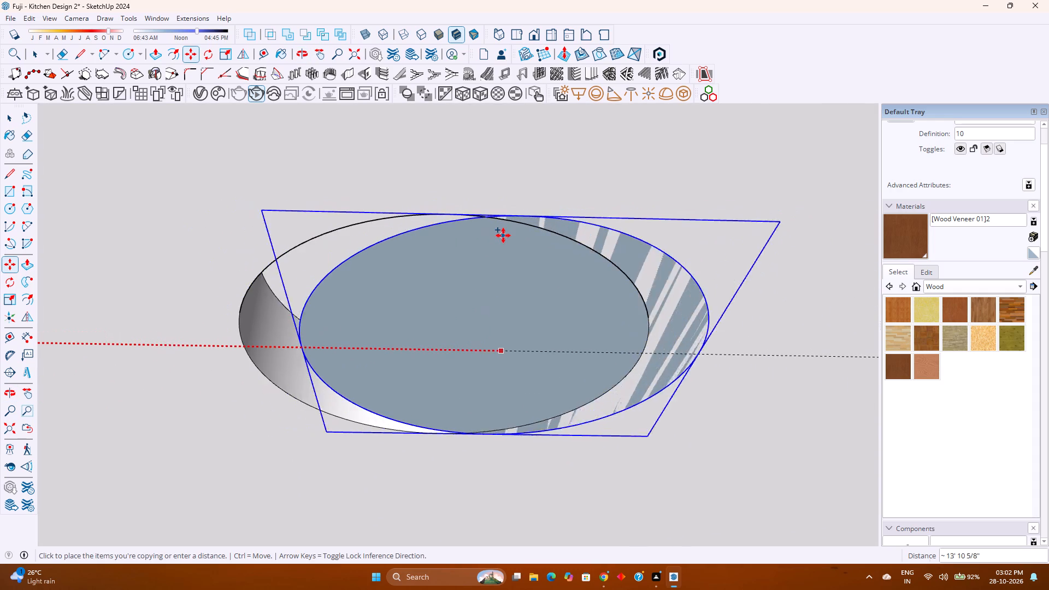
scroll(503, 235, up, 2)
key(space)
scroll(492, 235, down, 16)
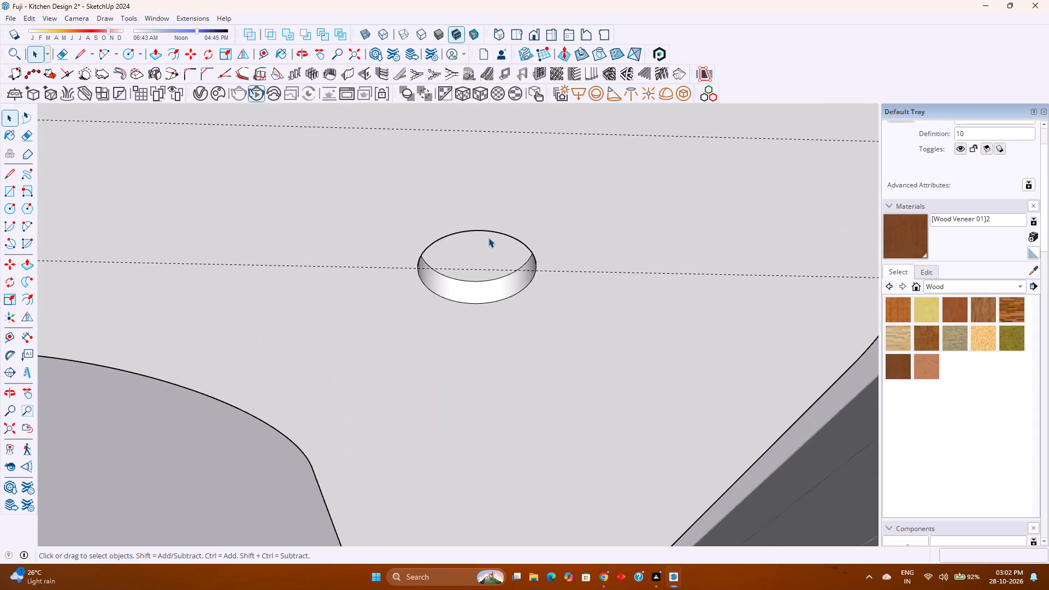
Place a guide 8" outward from the ceiling opening's straight side edge, running through the far corner recess.
middle_drag(488, 238, 523, 203)
scroll(525, 202, down, 17)
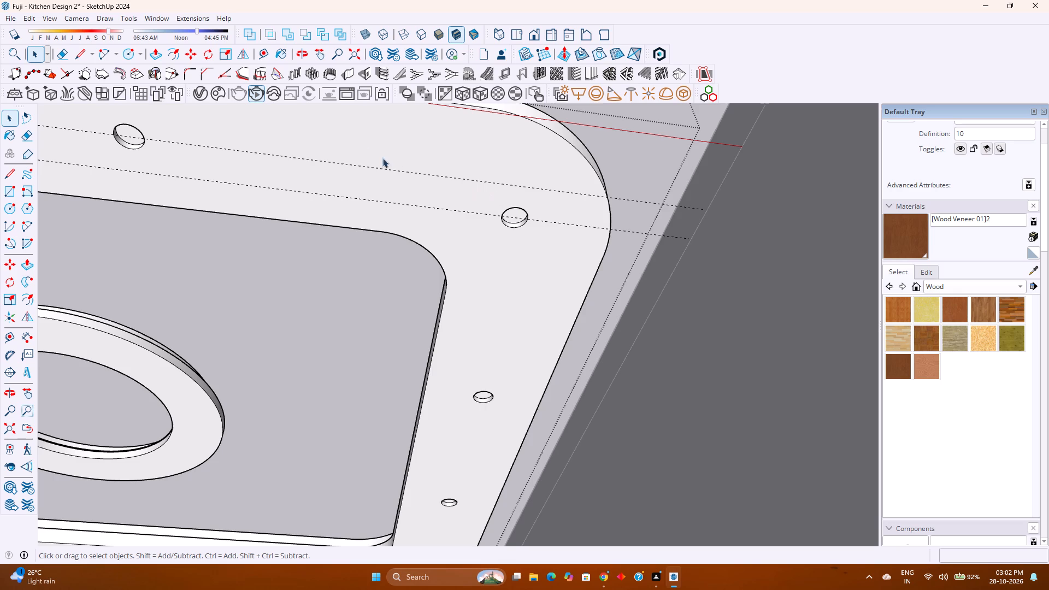
click(258, 54)
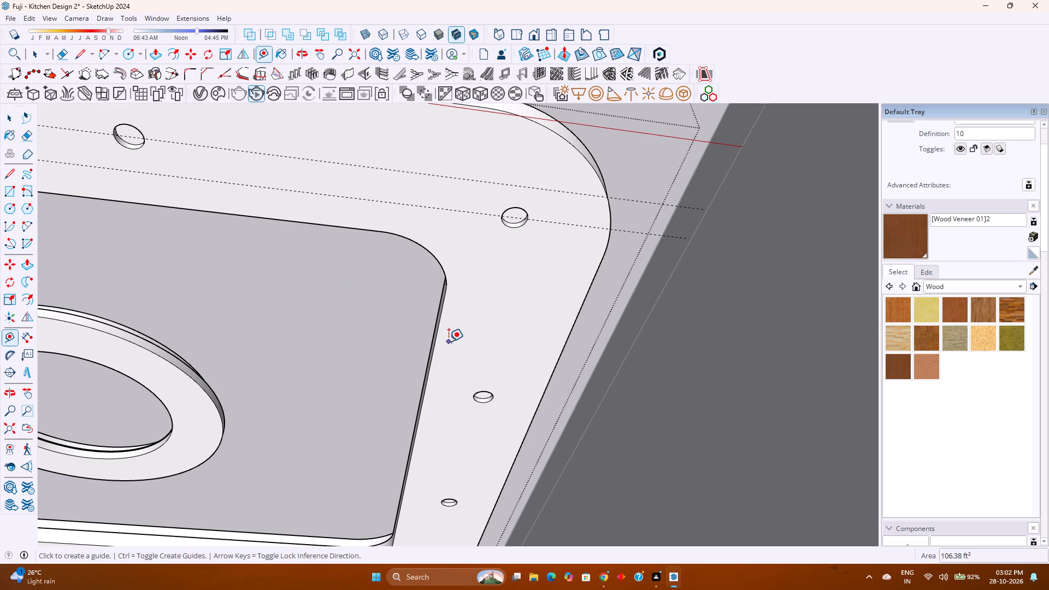
click(440, 331)
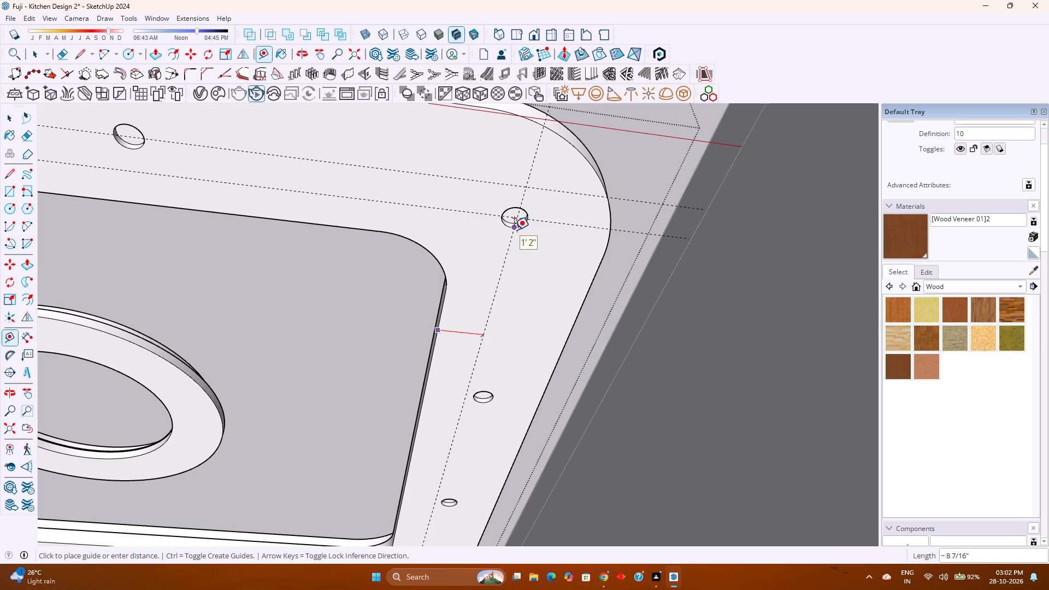
key(8)
key(Return)
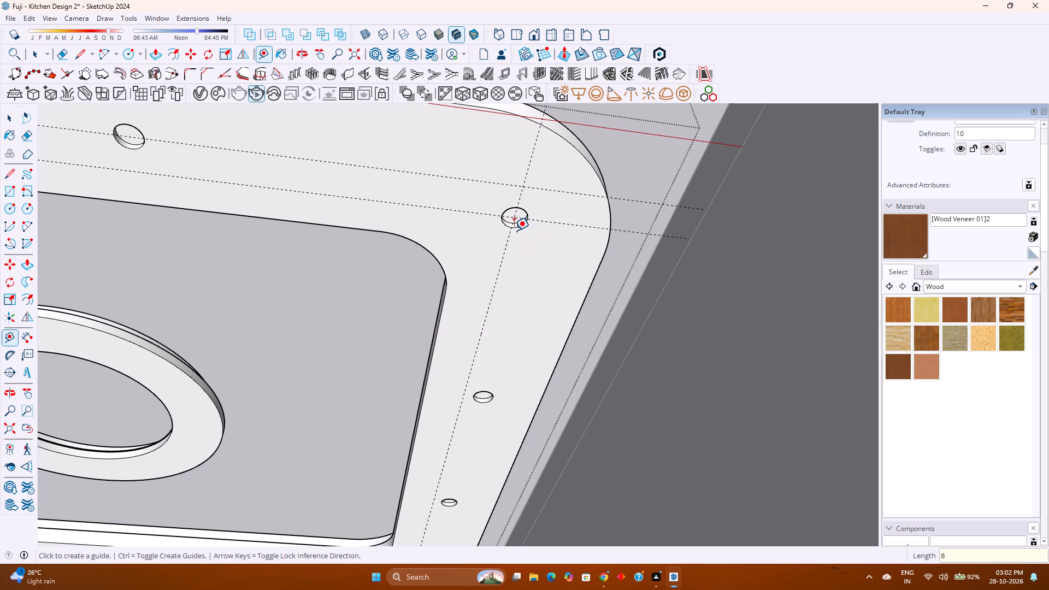
Copy the component 10 disc along the red axis to the guide intersection at the opposite corner recess, 13' 10 1/16" away.
scroll(513, 232, down, 10)
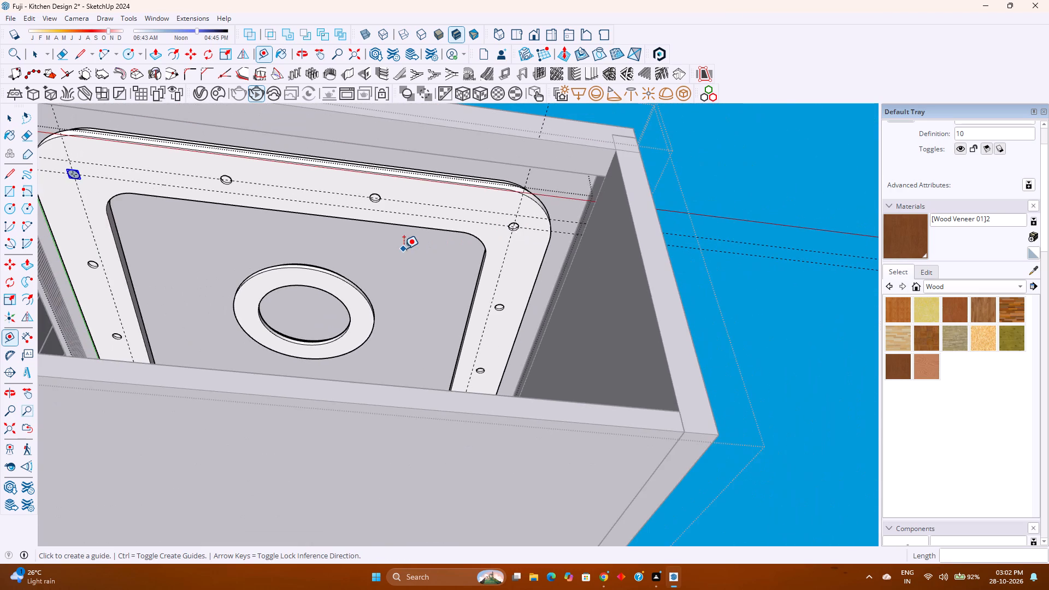
shift+middle_drag(404, 249, 486, 275)
shift+middle_click(486, 275)
key(space)
scroll(192, 210, up, 6)
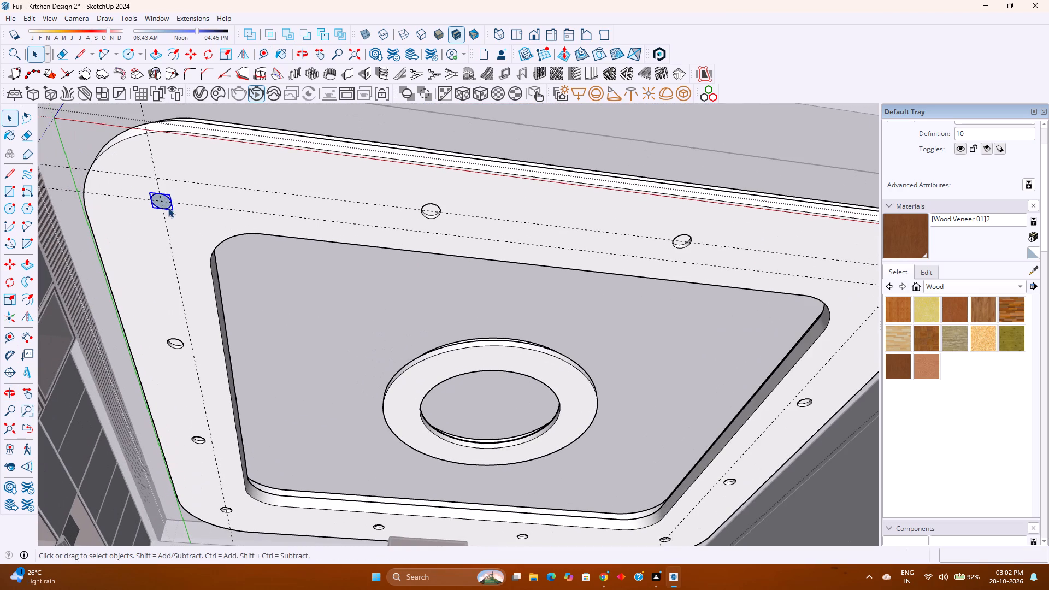
key(m)
scroll(158, 201, up, 4)
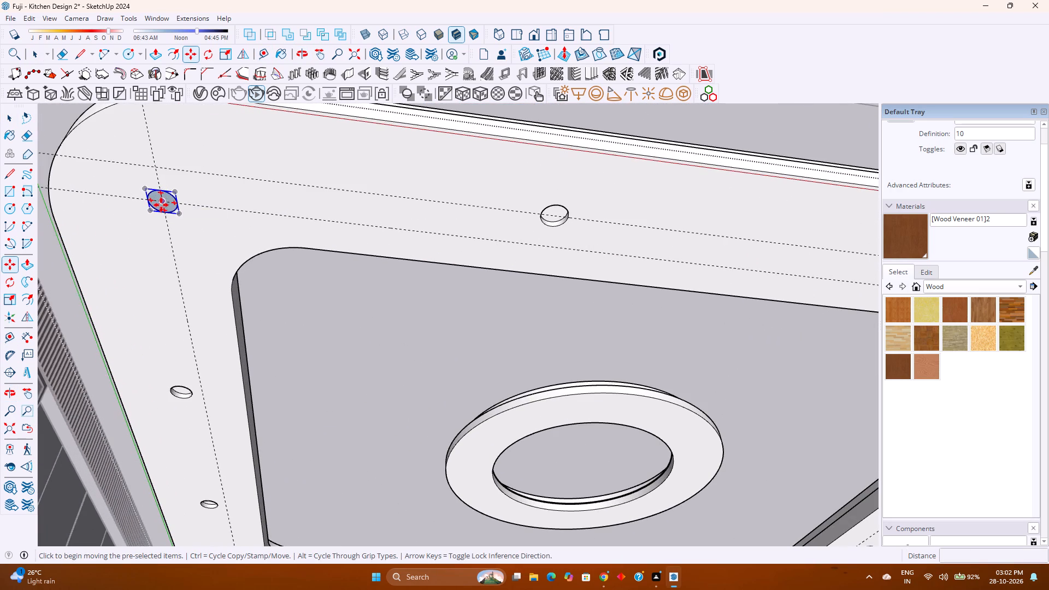
click(162, 204)
scroll(192, 212, down, 8)
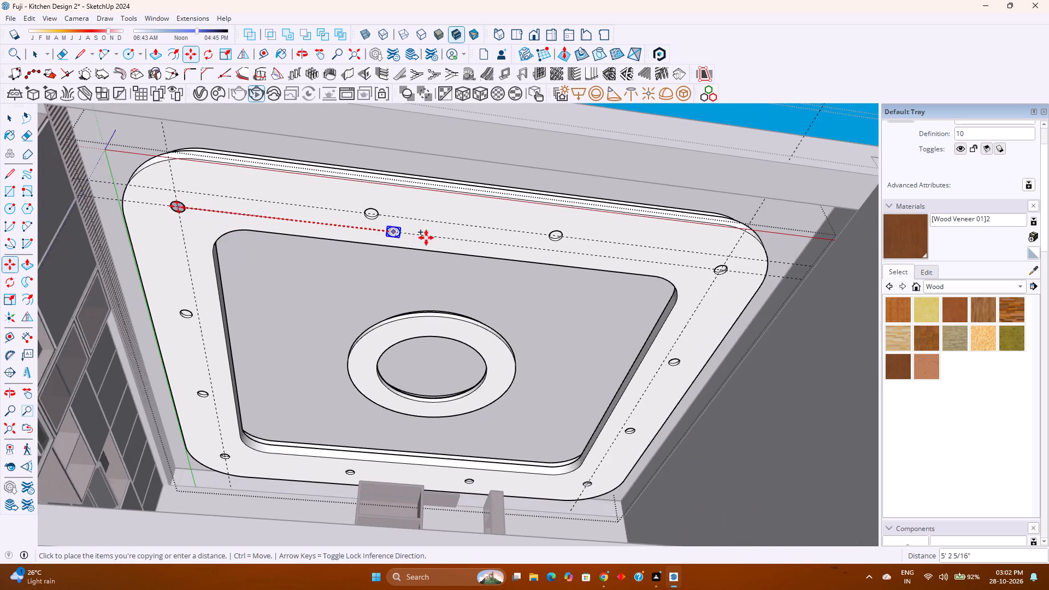
shift+middle_drag(384, 235, 375, 235)
shift+middle_drag(370, 235, 272, 242)
scroll(628, 272, up, 10)
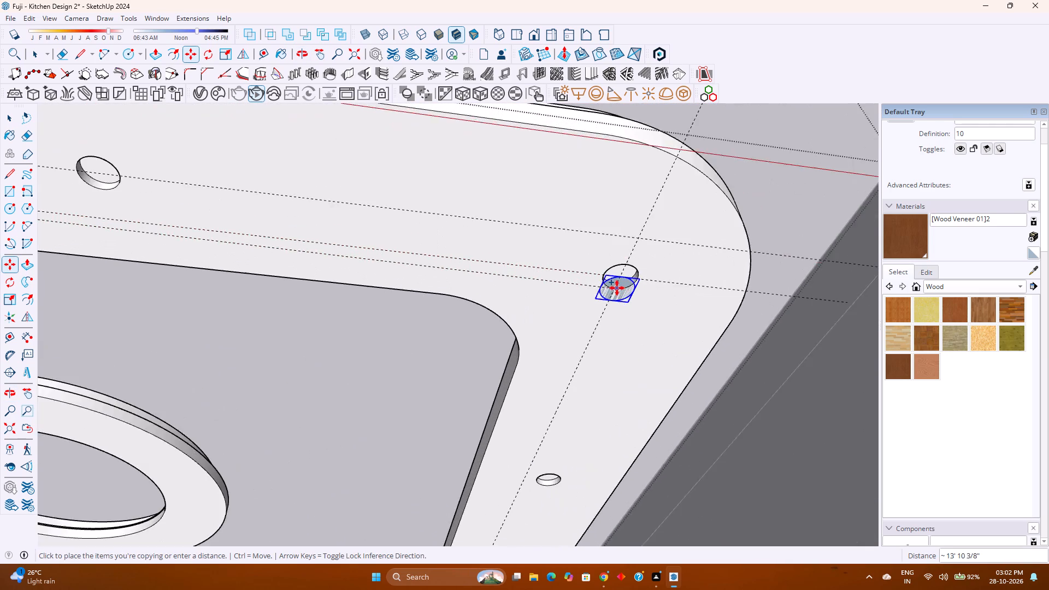
scroll(617, 288, up, 10)
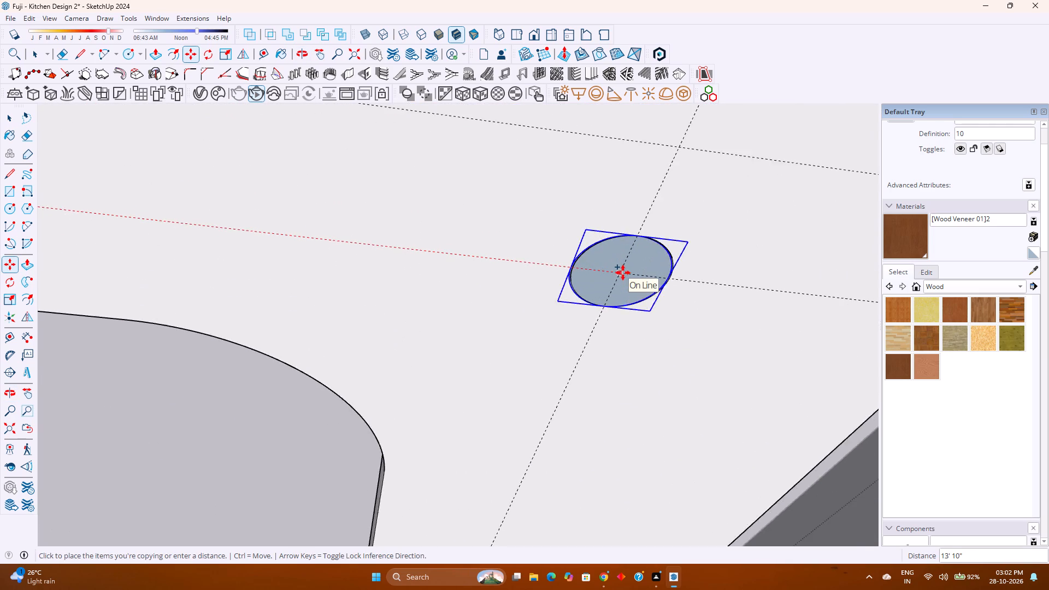
scroll(623, 273, up, 12)
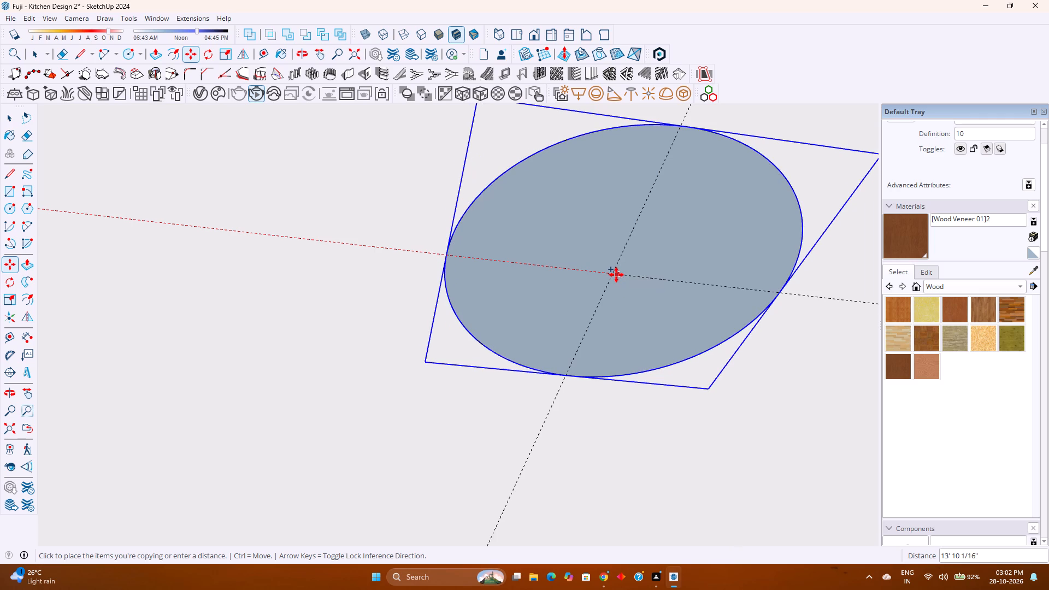
click(616, 275)
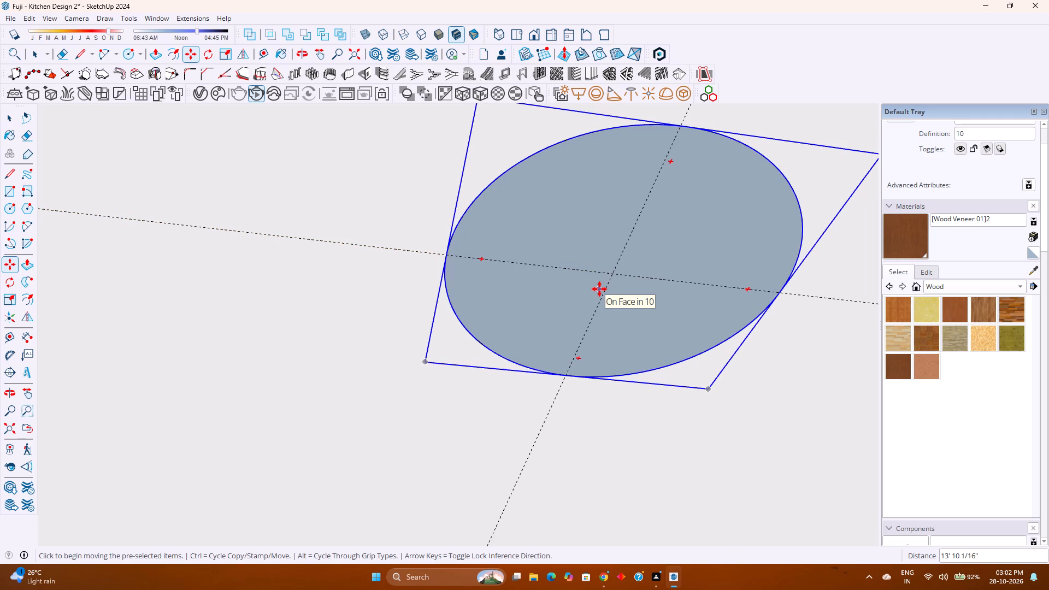
Divide the copy distance by 3 to add evenly spaced intermediate discs between the two corner recesses.
scroll(599, 289, down, 20)
scroll(599, 289, down, 10)
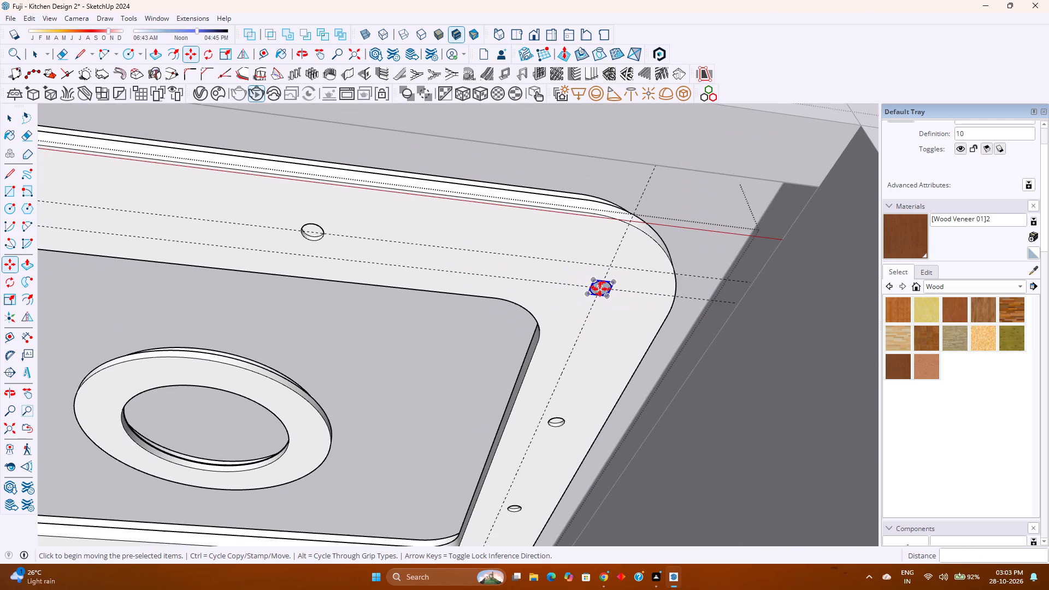
key(slash)
key(3)
key(Return)
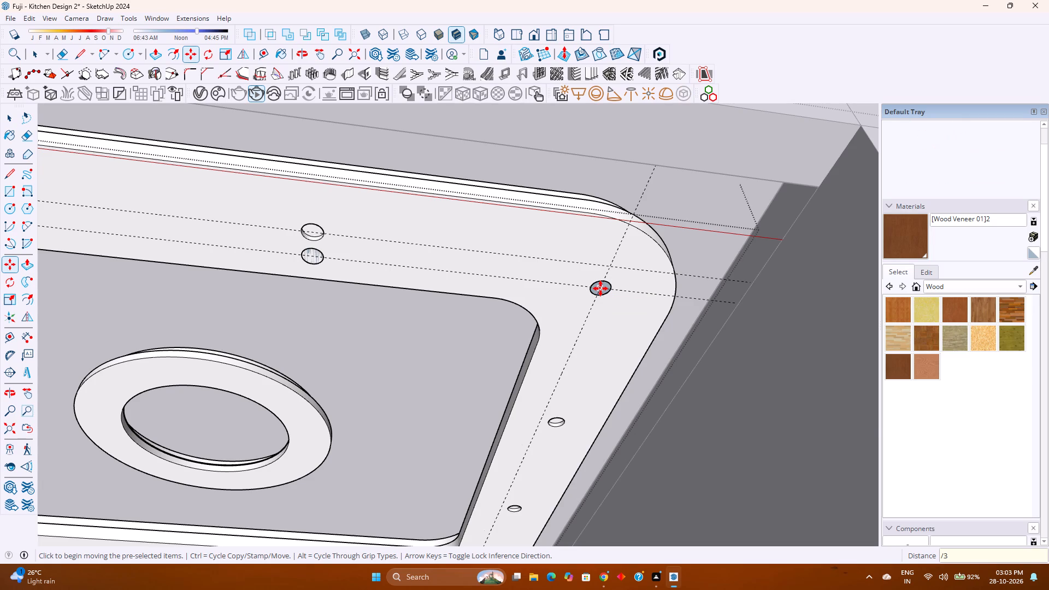
scroll(600, 288, down, 7)
Move the two intermediate discs 6" along the green axis between the parallel guides, onto the border recesses.
key(space)
scroll(468, 284, up, 4)
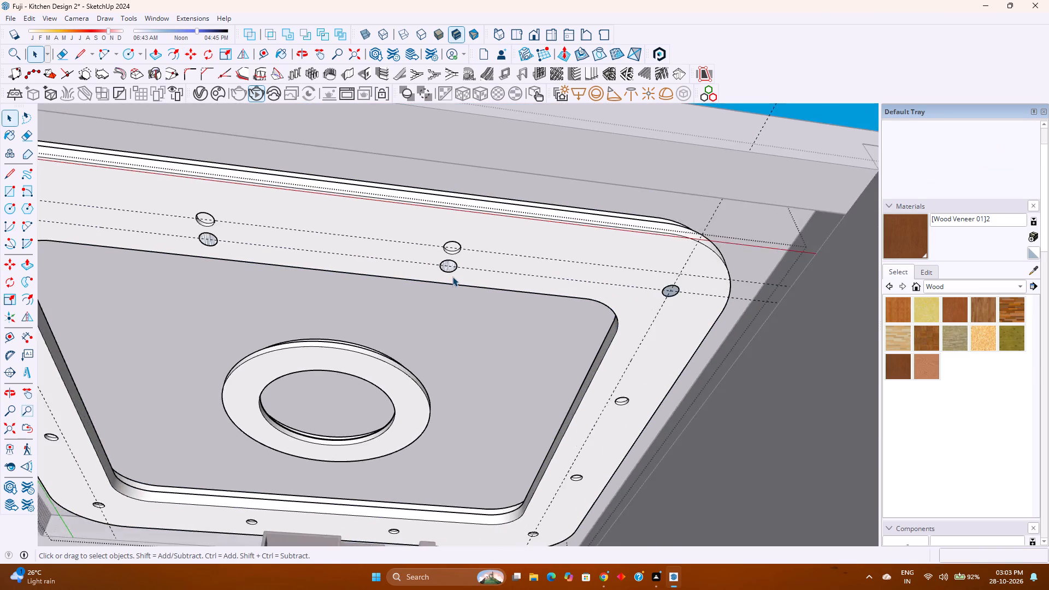
scroll(452, 276, up, 11)
click(444, 265)
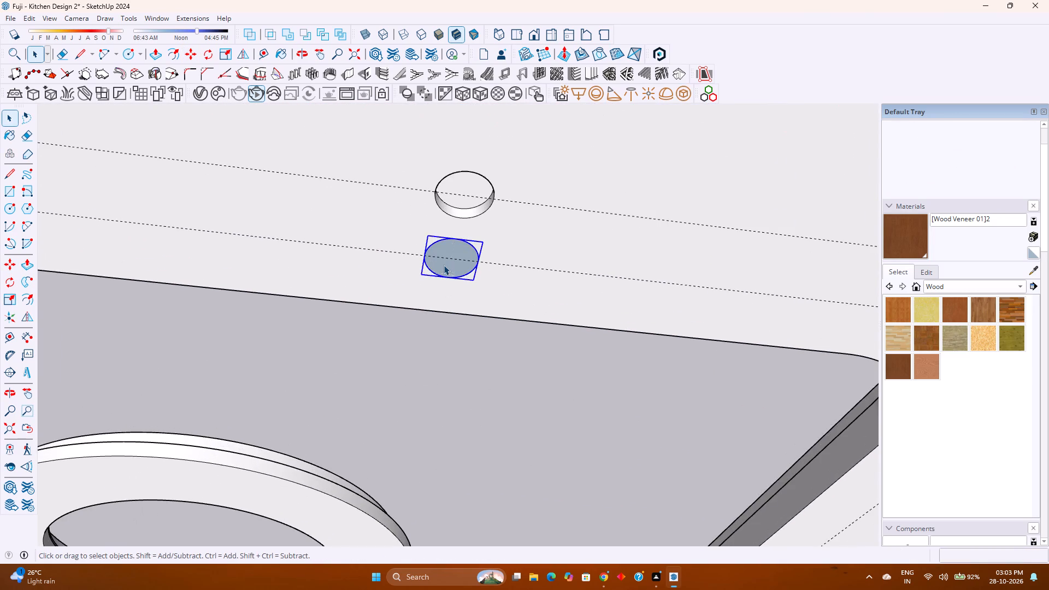
scroll(444, 265, down, 9)
ctrl+middle_drag(352, 284, 533, 317)
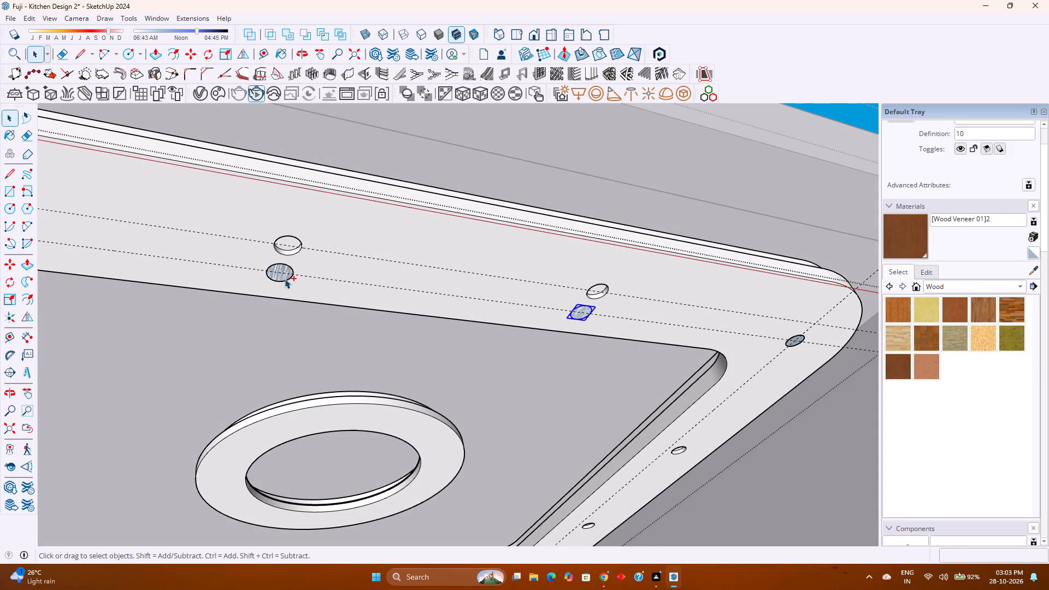
ctrl+click(281, 278)
key(m)
scroll(267, 280, down, 7)
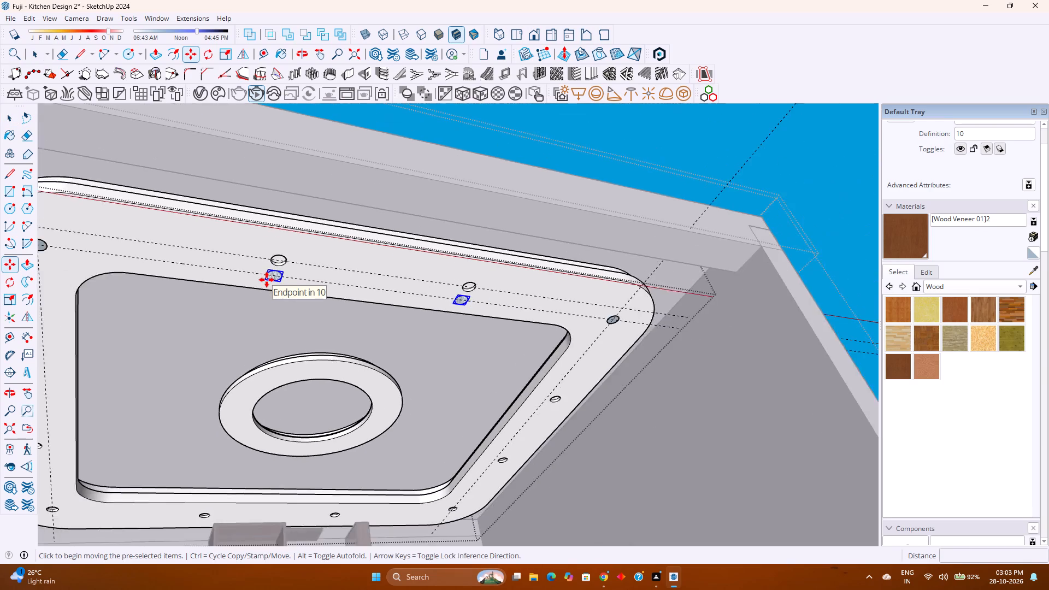
shift+middle_drag(267, 280, 467, 282)
scroll(275, 255, up, 10)
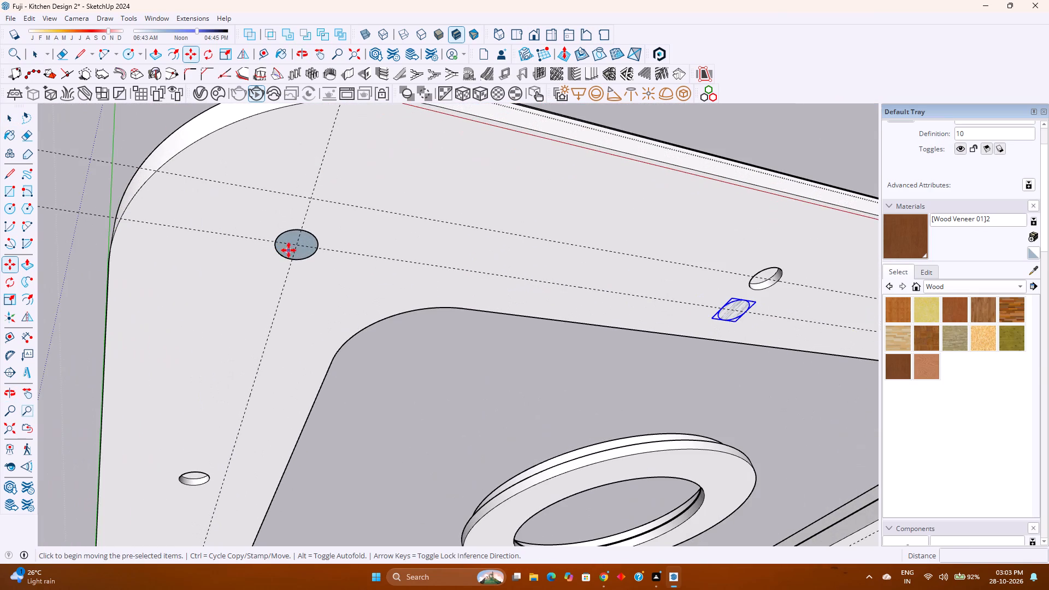
click(294, 246)
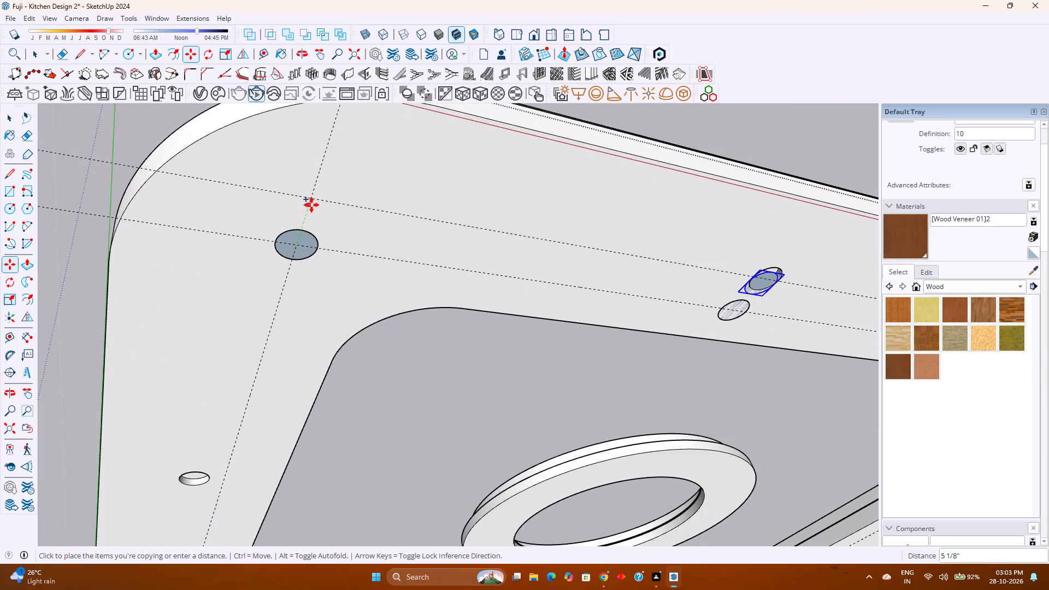
click(314, 199)
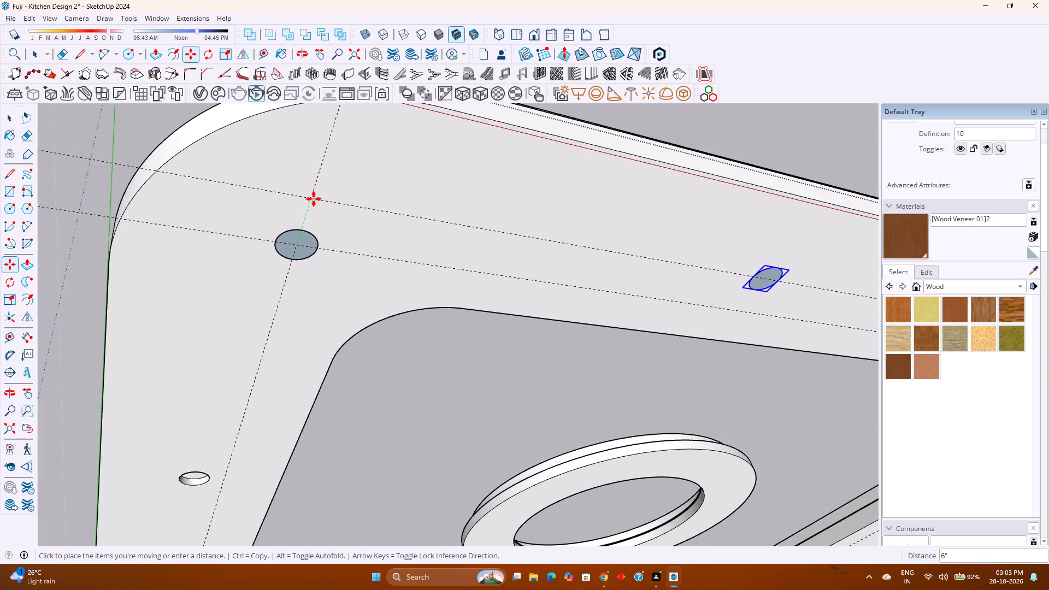
Copy the two intermediate discs 13' along the green axis to the recesses on the opposite ceiling border, above the shelving.
click(313, 198)
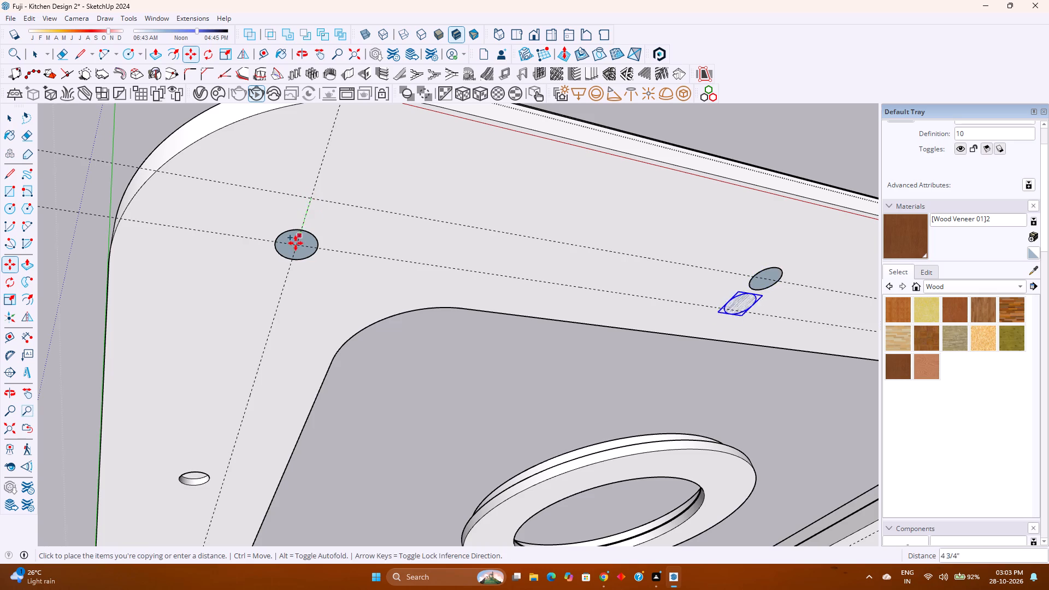
scroll(290, 267, down, 8)
shift+middle_drag(298, 320, 328, 210)
shift+middle_click(328, 210)
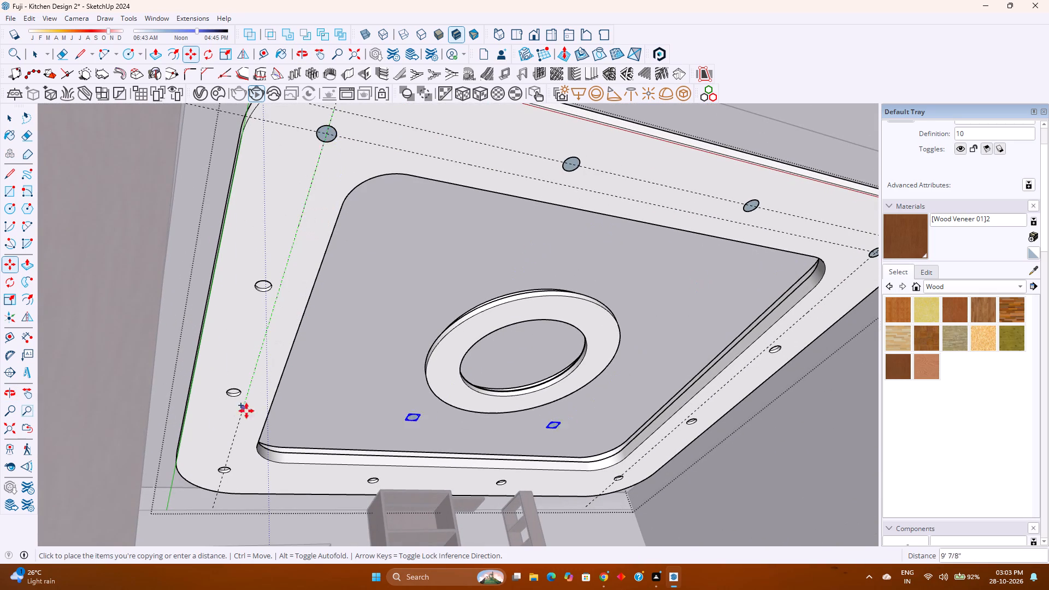
scroll(208, 477, up, 7)
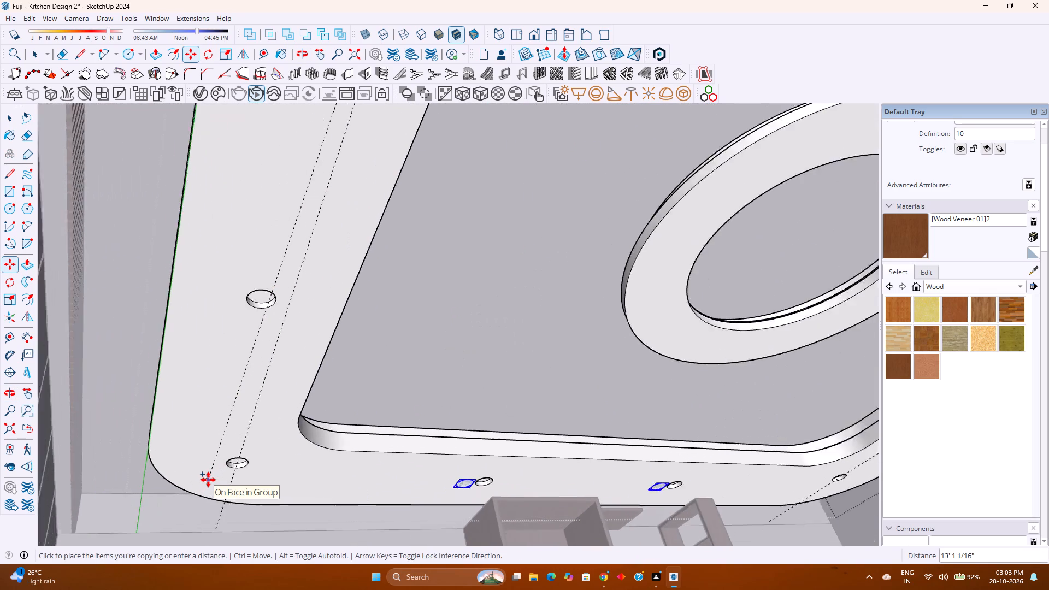
scroll(208, 480, up, 1)
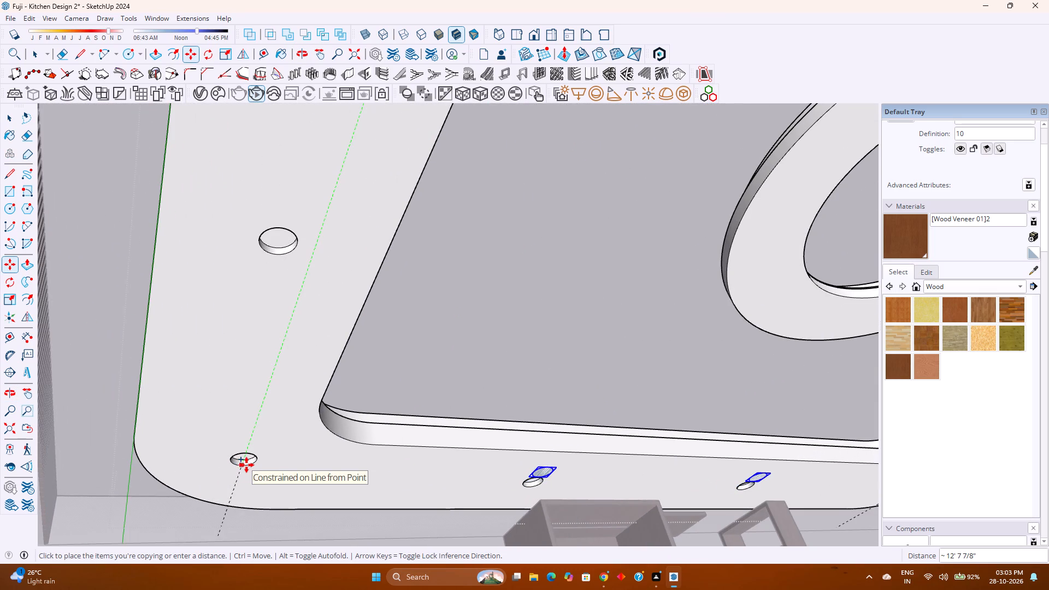
scroll(240, 470, up, 4)
middle_drag(240, 470, 281, 435)
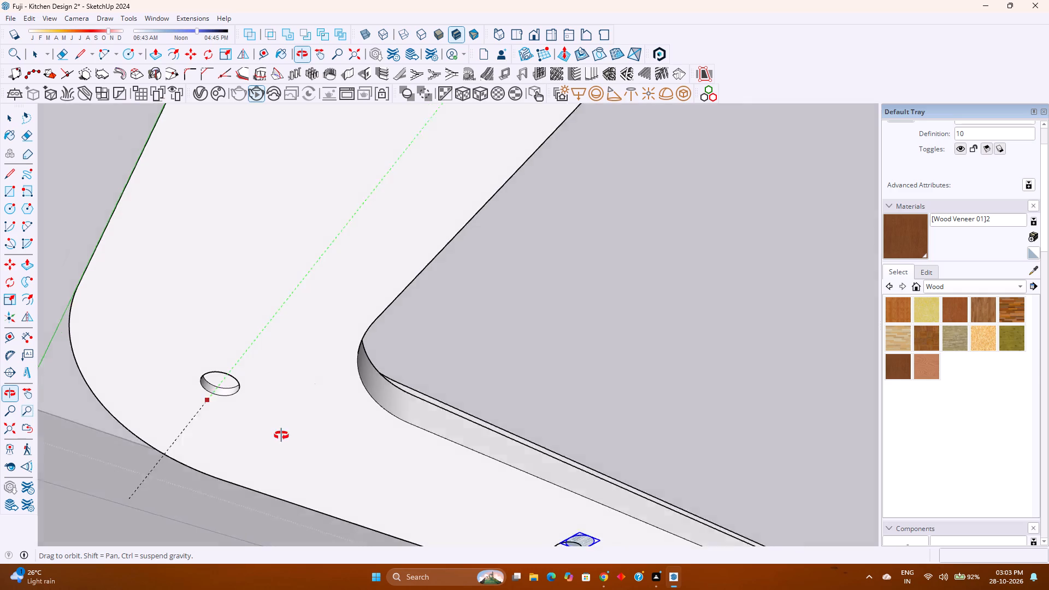
middle_drag(281, 435, 511, 405)
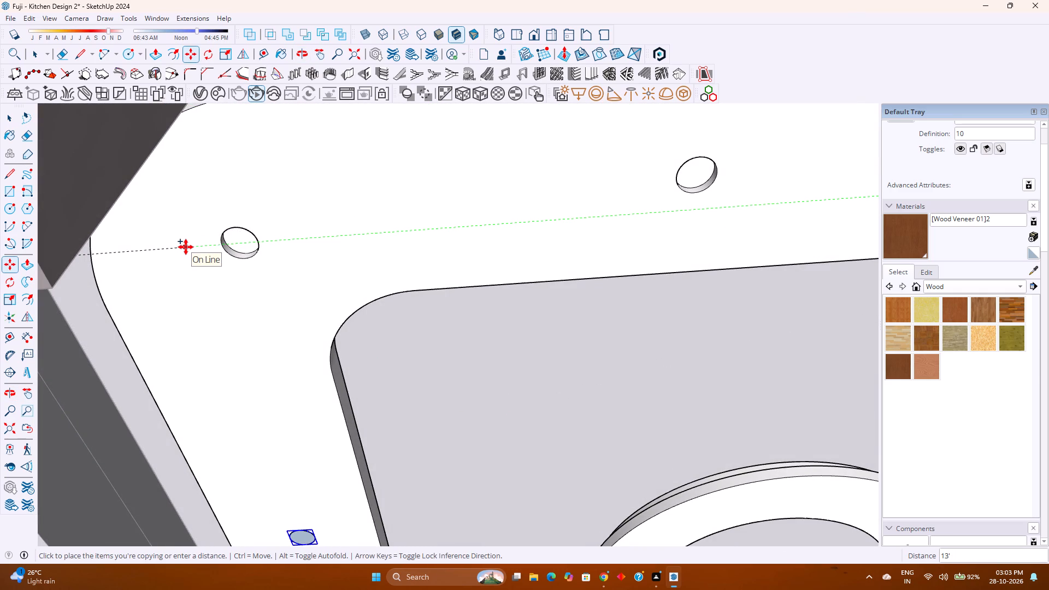
click(186, 247)
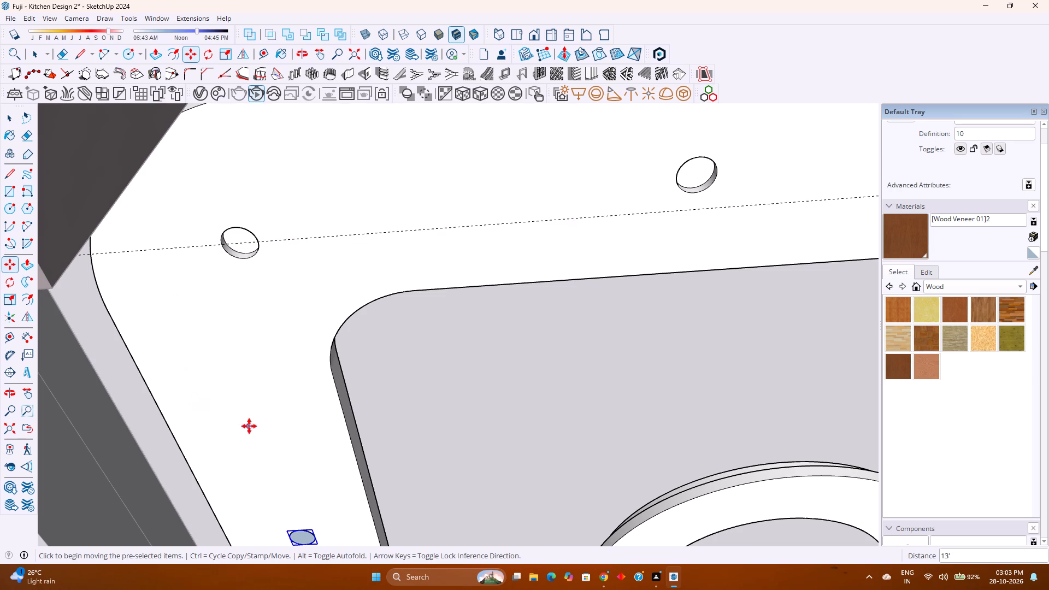
Examine how the copied discs fit the recesses on the ceiling border above the shelving.
shift+middle_drag(249, 422, 262, 320)
shift+middle_drag(254, 368, 157, 563)
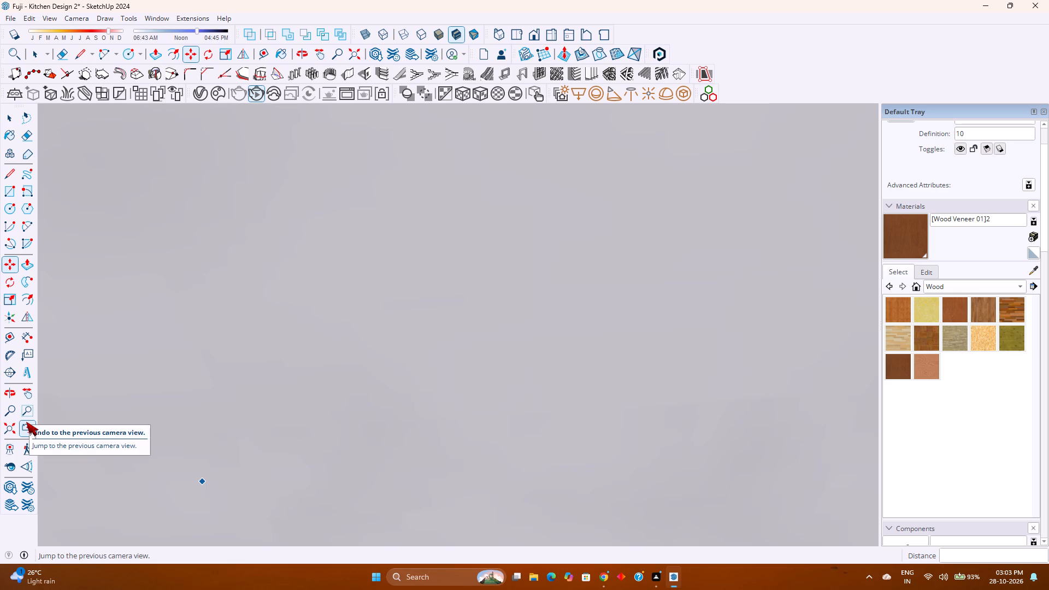
click(15, 433)
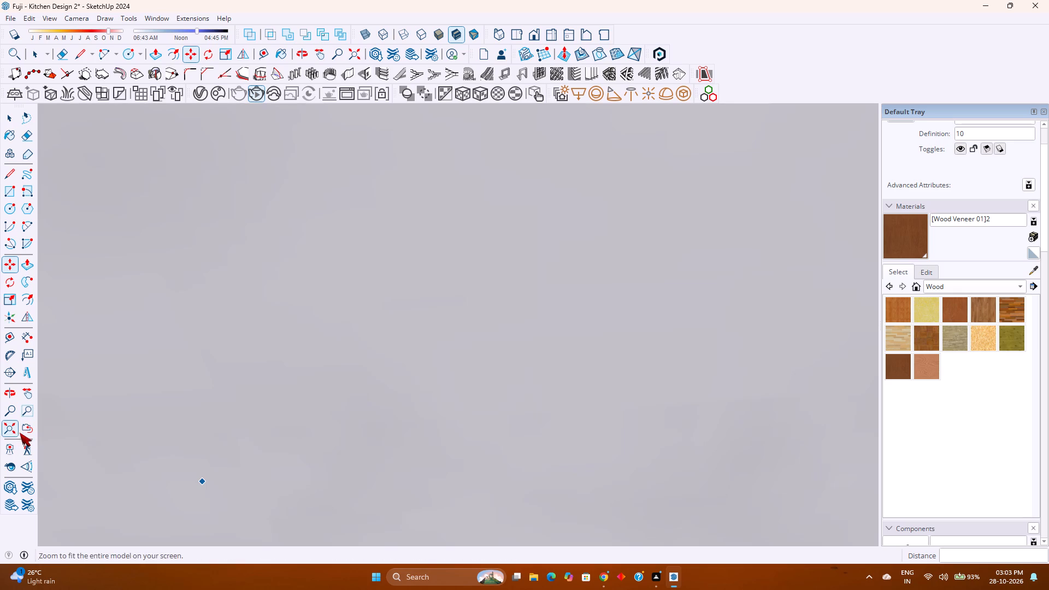
middle_drag(386, 361, 81, 552)
scroll(422, 291, up, 1)
scroll(485, 279, up, 6)
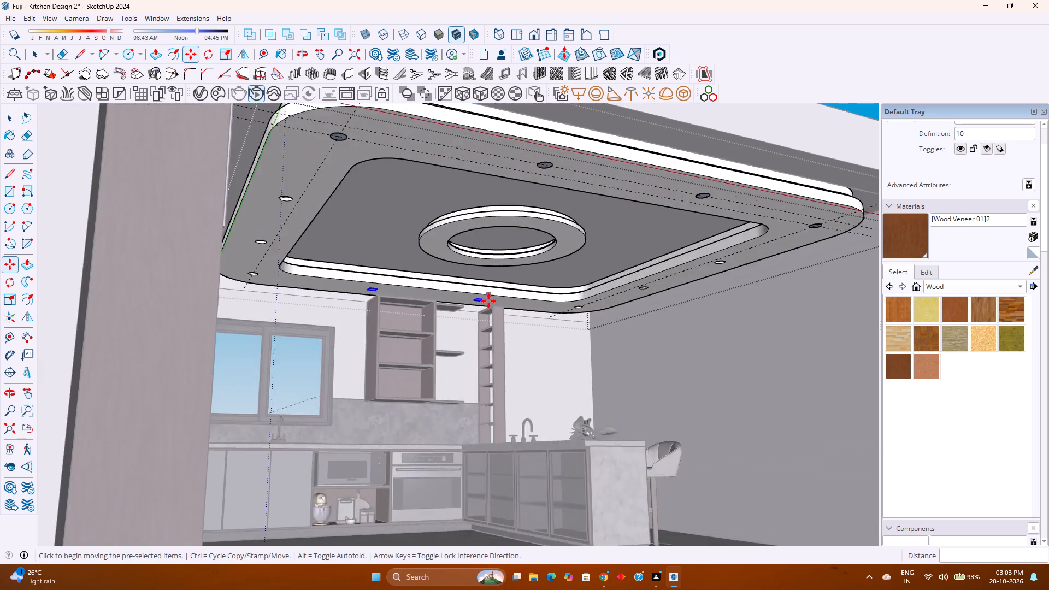
scroll(488, 301, up, 14)
middle_drag(476, 293, 541, 270)
scroll(544, 268, up, 6)
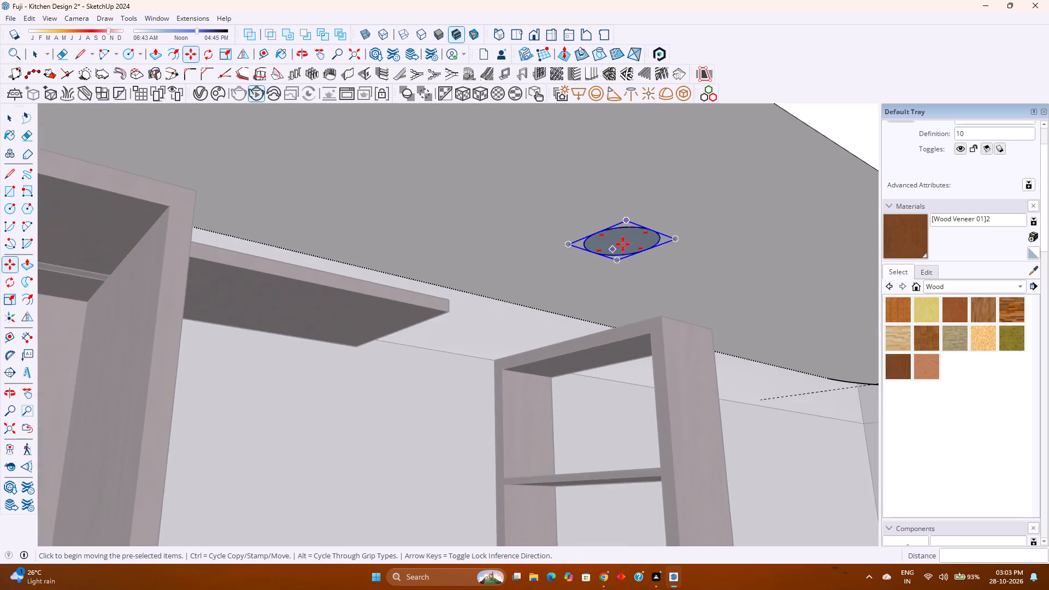
scroll(623, 244, up, 10)
scroll(651, 228, down, 14)
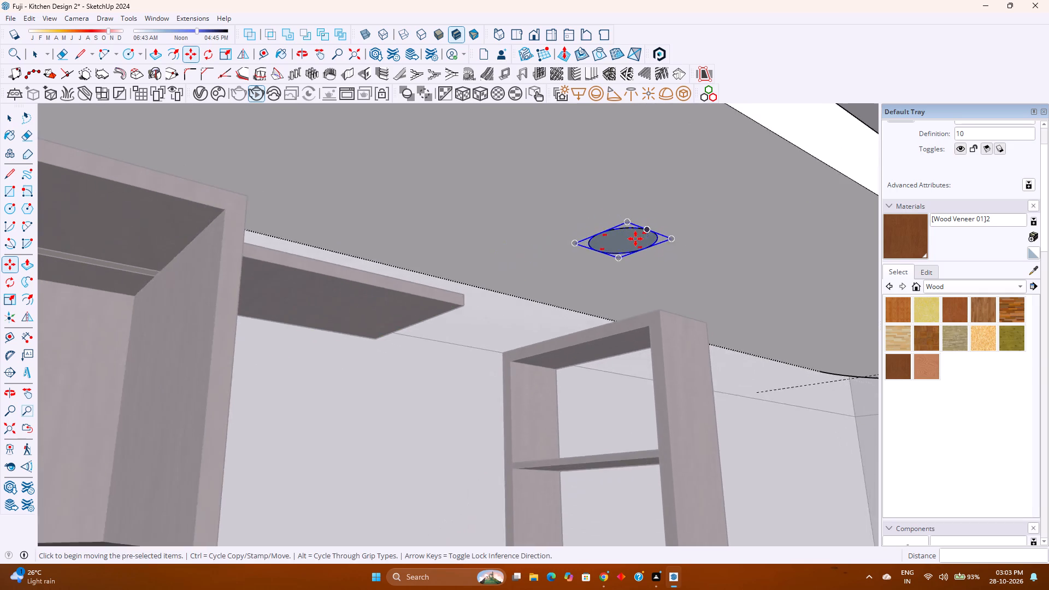
scroll(635, 239, down, 3)
scroll(633, 240, up, 1)
middle_drag(632, 241, 480, 282)
scroll(478, 282, down, 5)
key(space)
scroll(477, 282, down, 10)
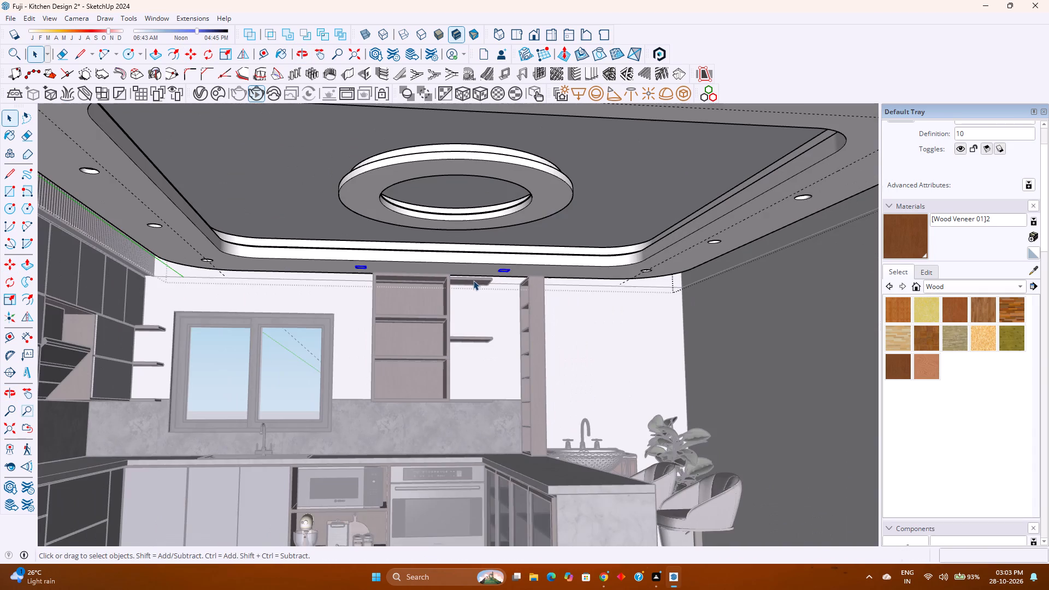
Place a guide 6" outward from the inner ceiling opening's edge on the window side, running through the corner recess.
shift+middle_drag(473, 278, 480, 341)
scroll(473, 337, down, 4)
middle_drag(418, 349, 420, 284)
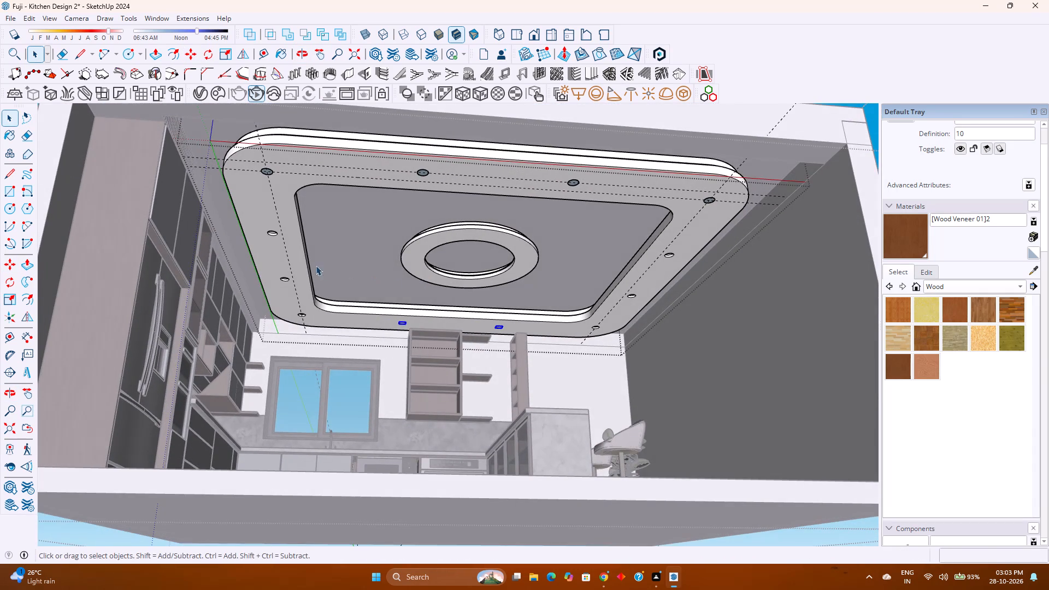
scroll(264, 188, up, 4)
scroll(338, 330, up, 2)
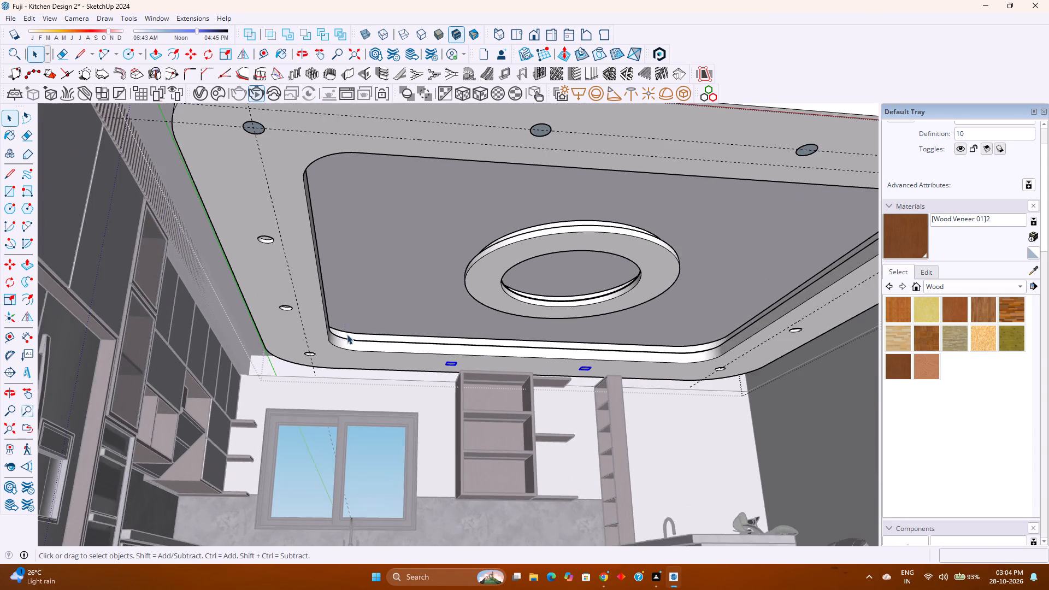
scroll(347, 334, up, 1)
middle_drag(347, 334, 356, 310)
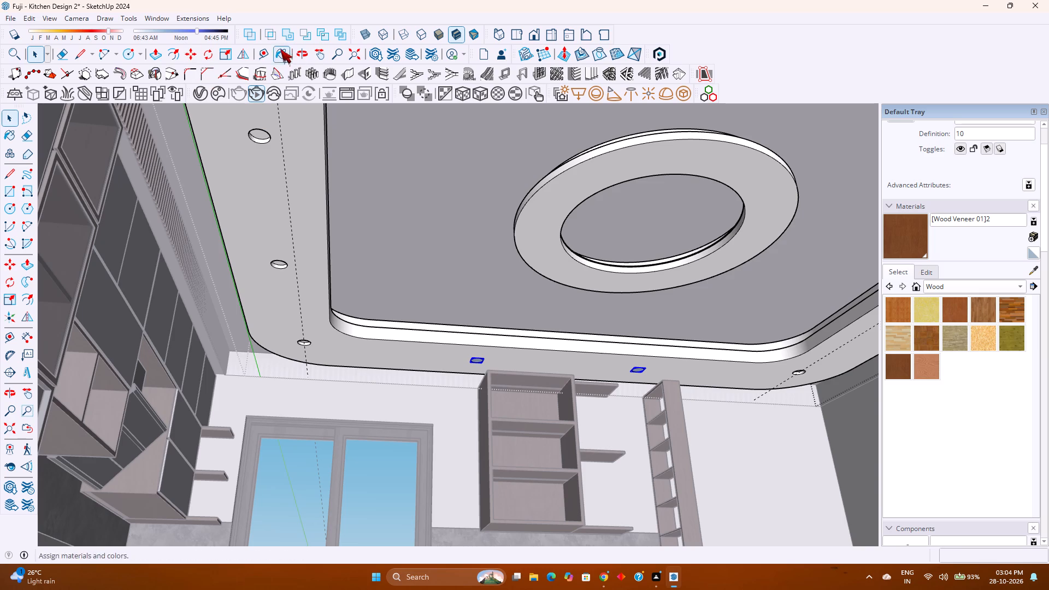
click(268, 55)
click(417, 344)
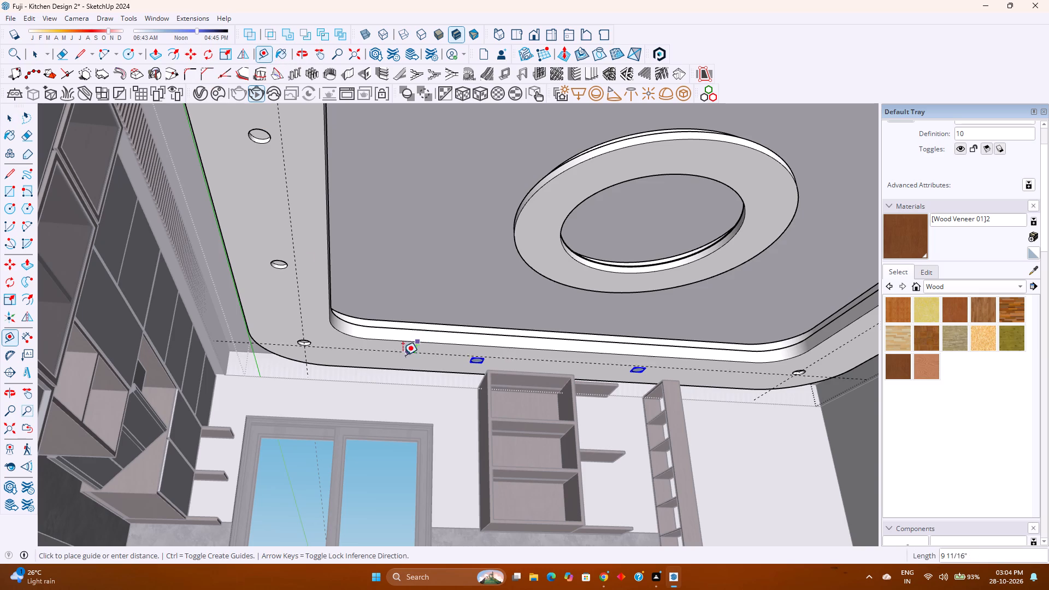
scroll(308, 345, up, 7)
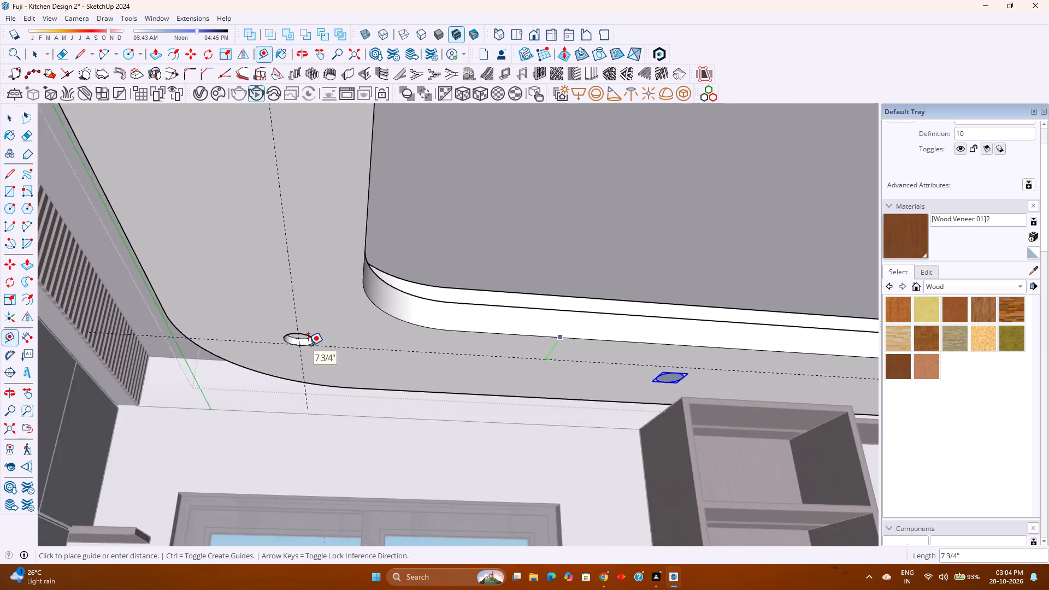
scroll(308, 345, up, 5)
middle_drag(308, 345, 464, 305)
middle_click(464, 305)
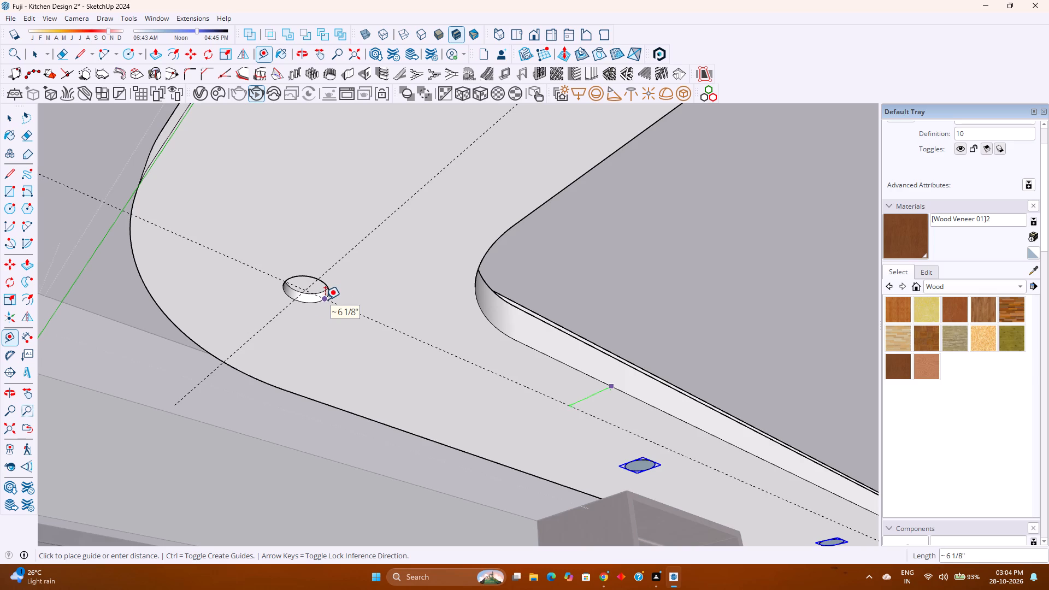
key(6)
key(Return)
Examine the guide crossing at the window-side corner recess and the recesses along the false ceiling's border.
scroll(325, 299, up, 5)
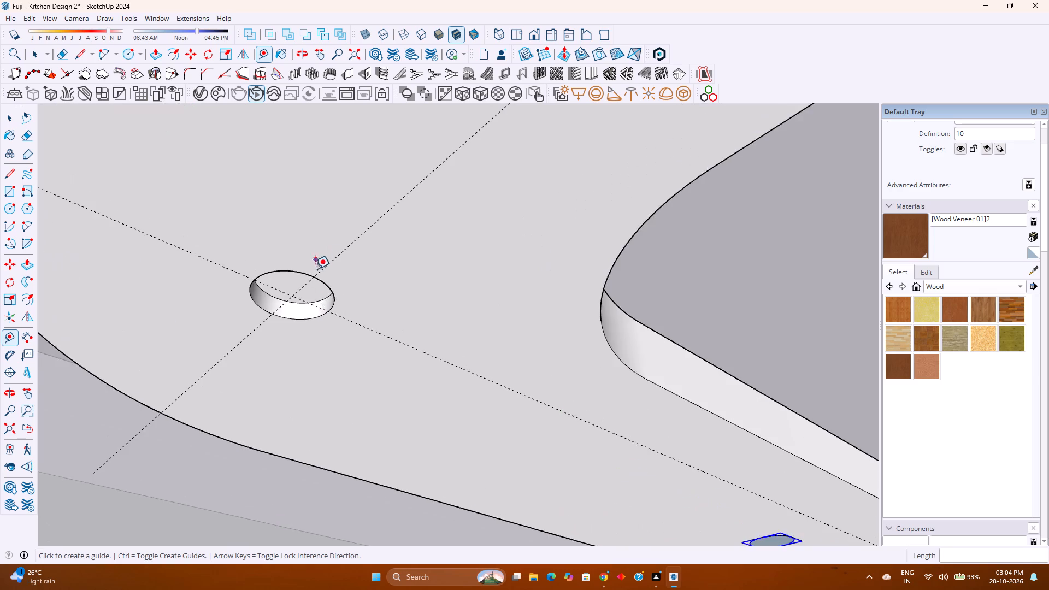
scroll(315, 269, up, 4)
middle_drag(285, 297, 479, 240)
scroll(483, 241, up, 1)
scroll(486, 241, down, 7)
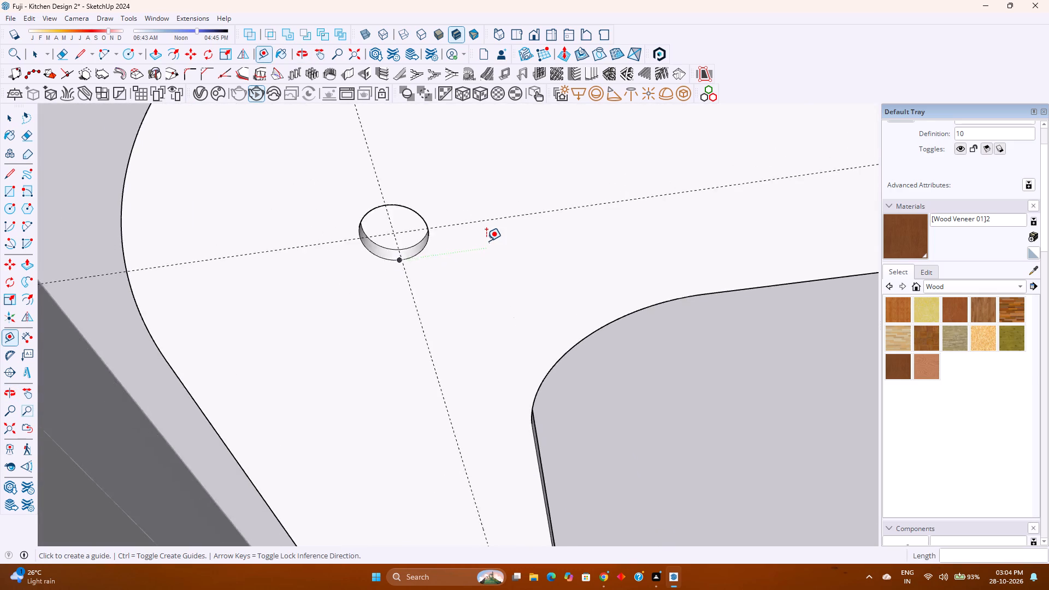
scroll(486, 241, down, 2)
click(9, 426)
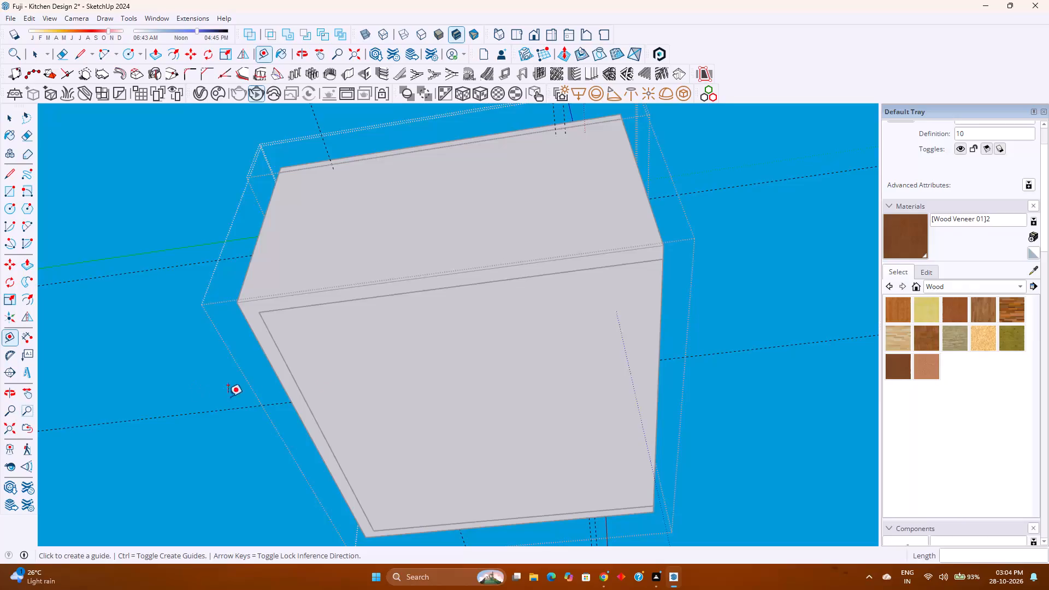
shift+middle_drag(419, 383, 134, 501)
scroll(298, 460, up, 3)
scroll(368, 406, up, 6)
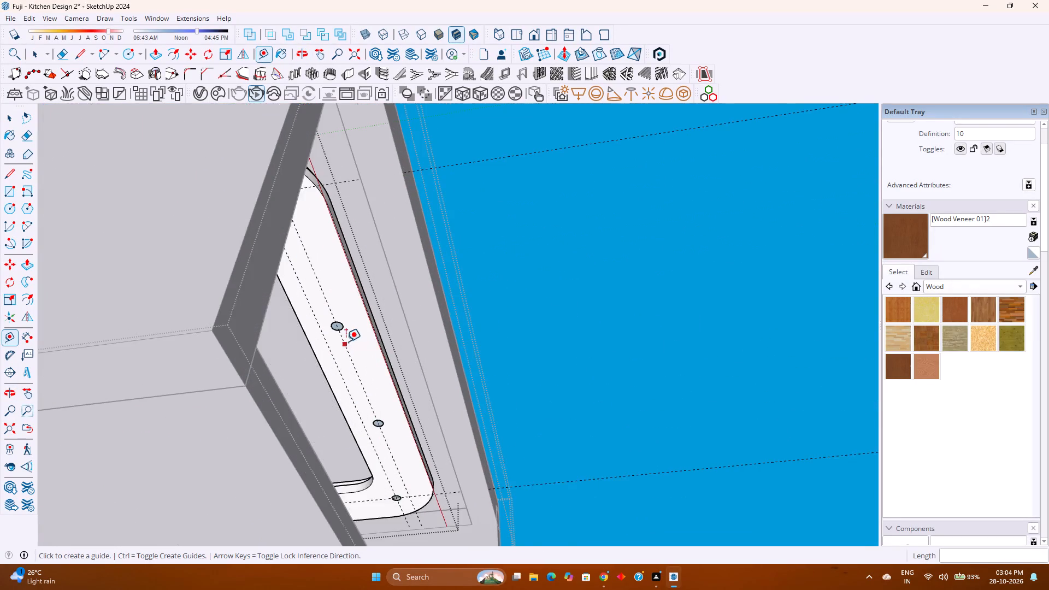
scroll(346, 341, up, 6)
shift+middle_drag(327, 329, 387, 361)
scroll(387, 361, down, 4)
shift+middle_drag(386, 359, 349, 371)
shift+middle_click(349, 371)
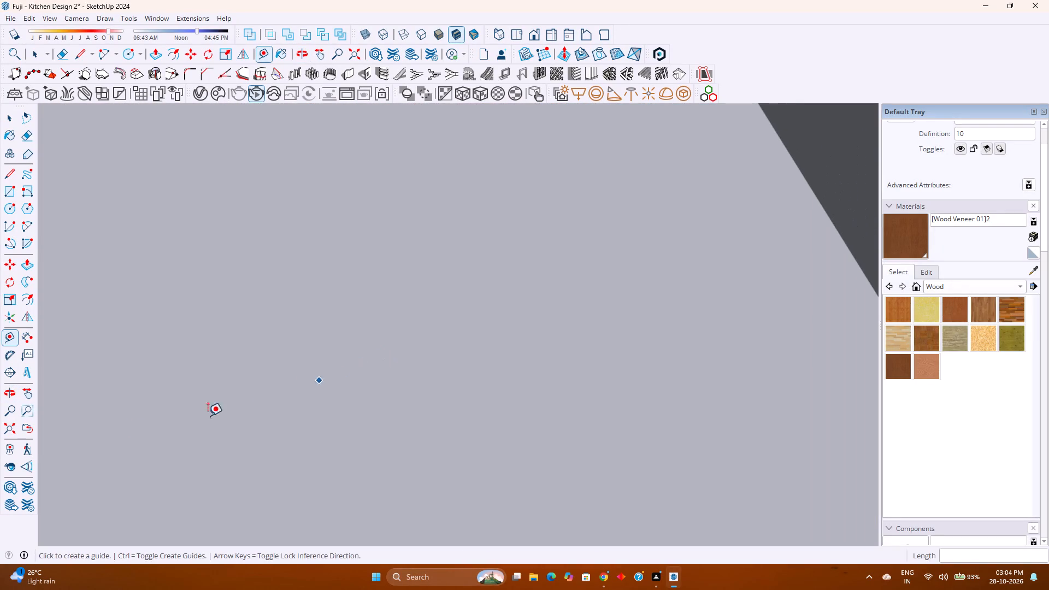
click(4, 433)
middle_drag(417, 335, 64, 487)
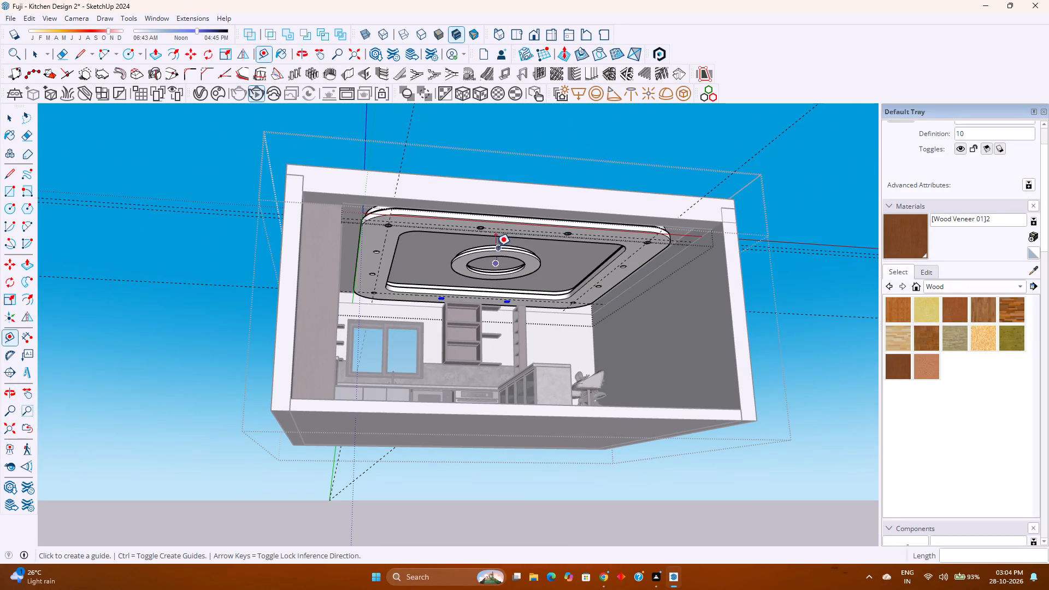
Copy the corner disc on the tall-cabinet side 12' along the green axis to the guide intersection in the window-side corner recess.
key(space)
scroll(464, 226, up, 14)
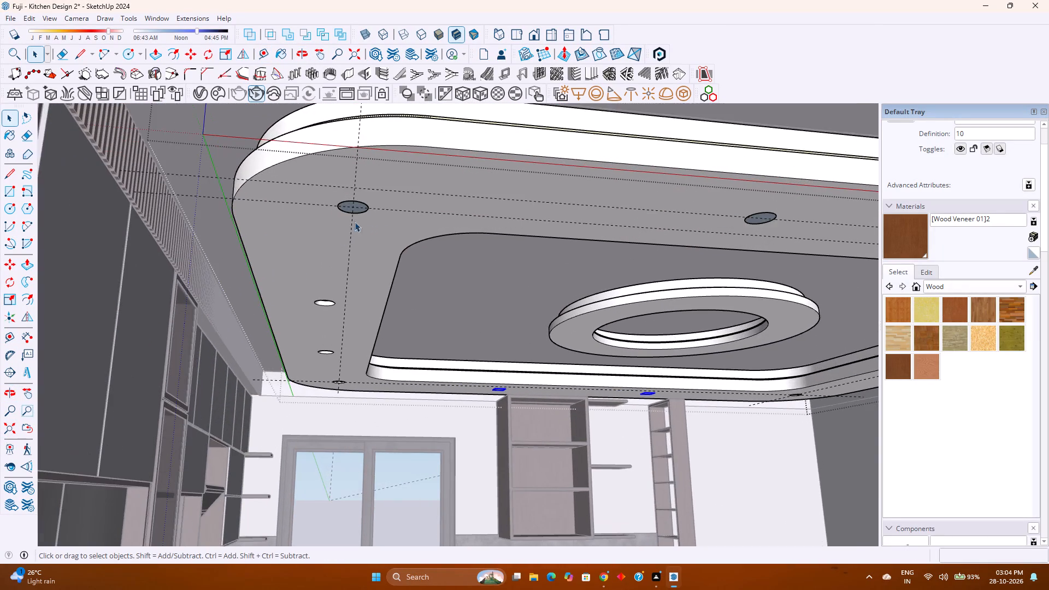
scroll(356, 215, up, 4)
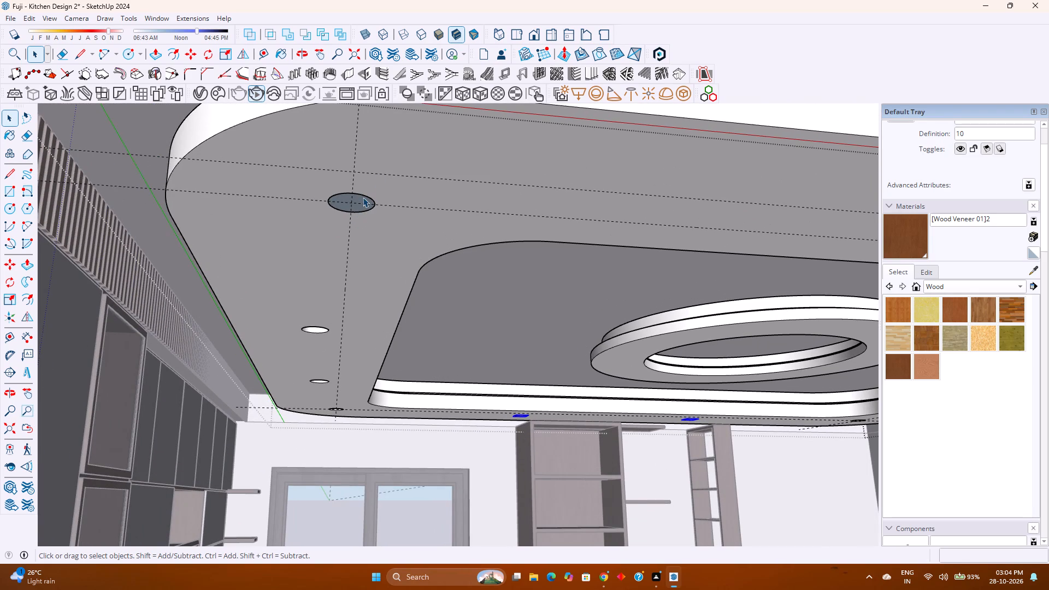
click(363, 197)
key(m)
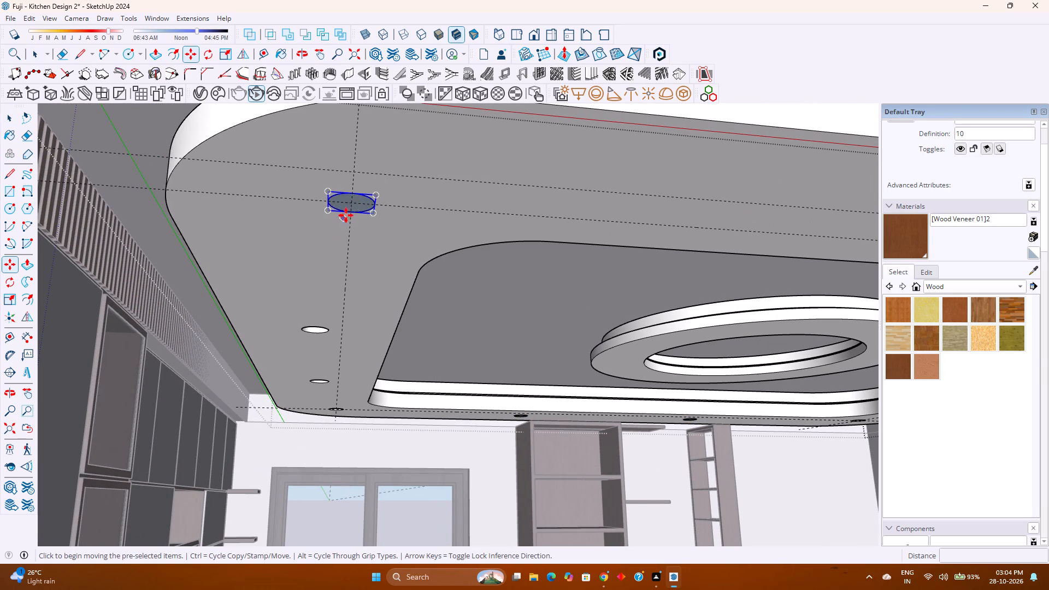
click(351, 206)
scroll(331, 421, up, 5)
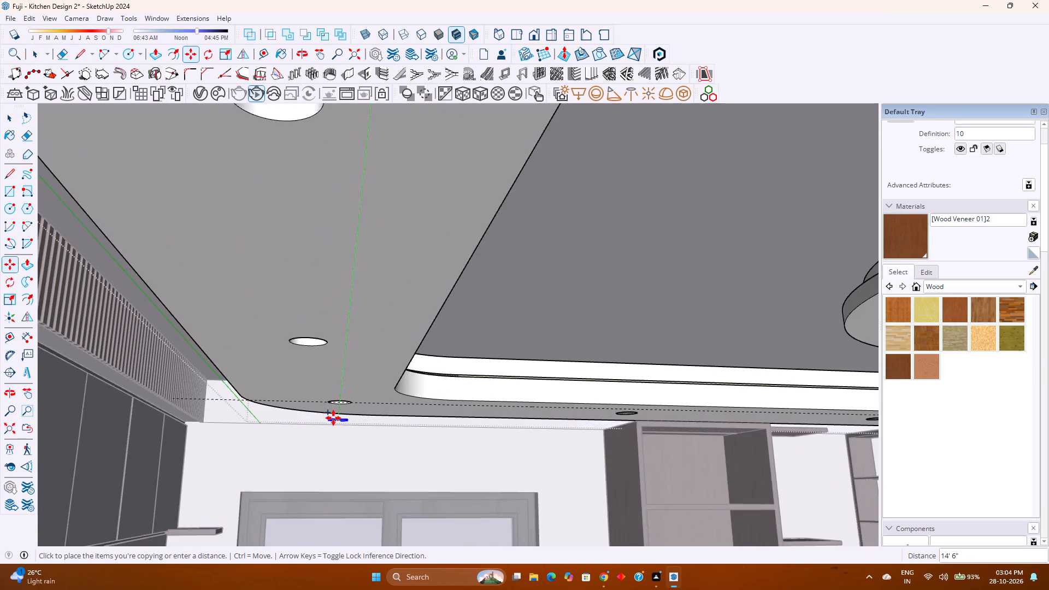
scroll(333, 418, up, 5)
middle_click(338, 408)
middle_drag(354, 392, 410, 352)
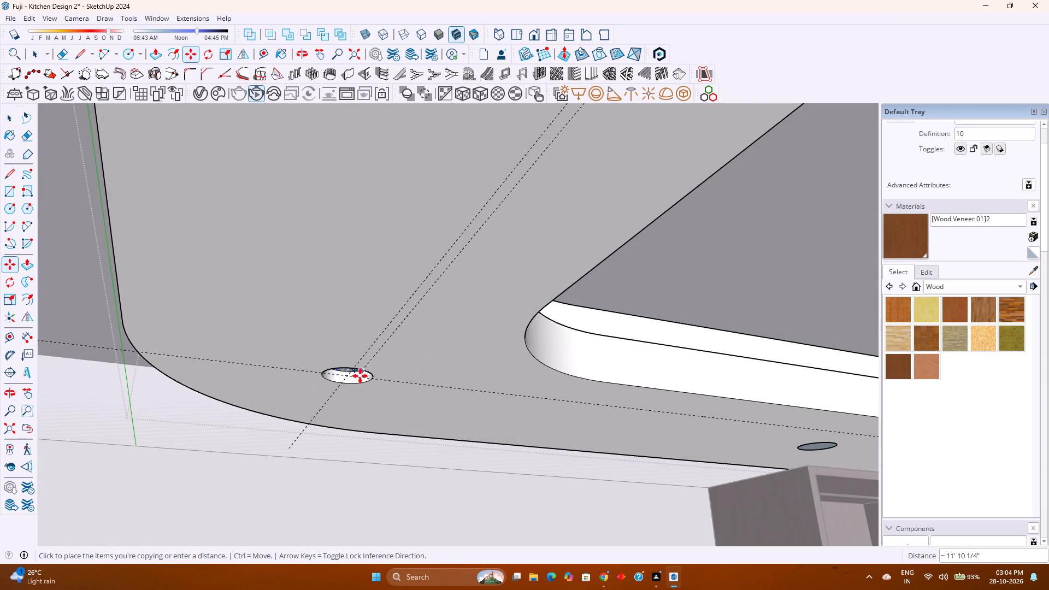
scroll(349, 377, up, 6)
middle_drag(346, 378, 369, 363)
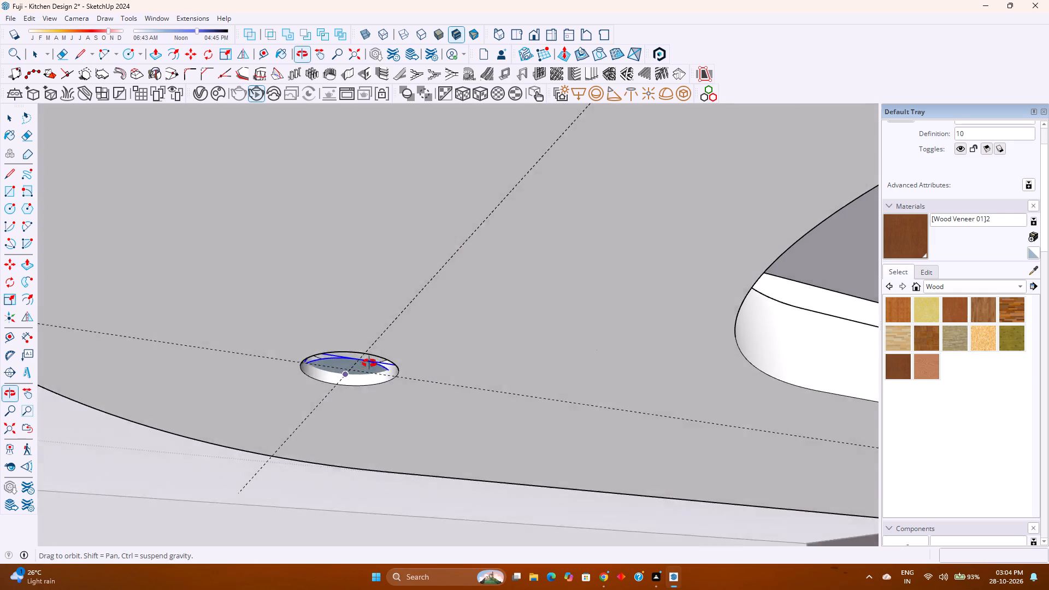
middle_drag(369, 363, 431, 344)
scroll(352, 356, up, 2)
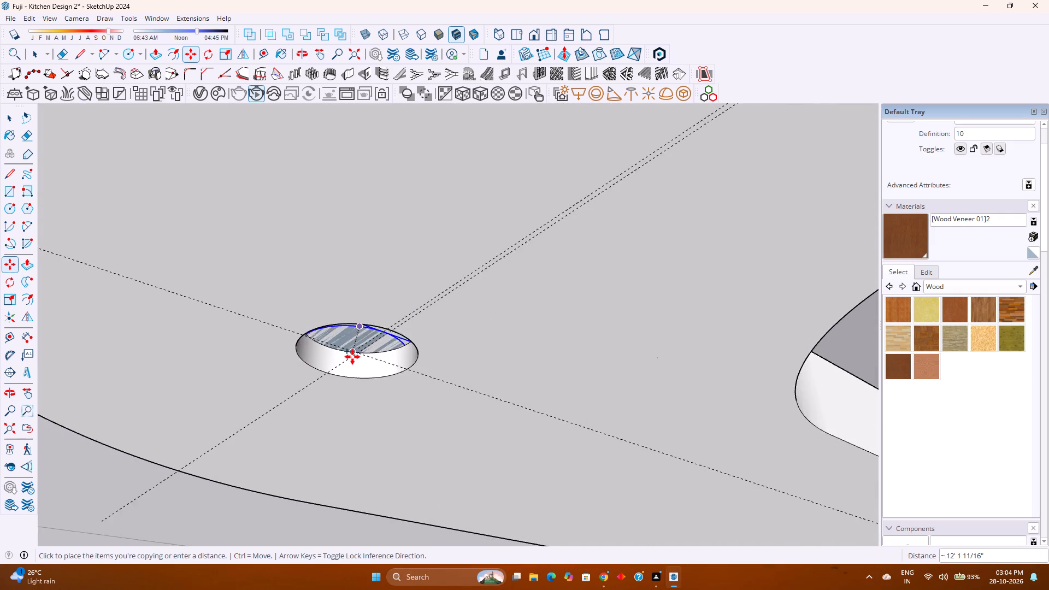
scroll(352, 357, up, 1)
middle_drag(352, 357, 413, 328)
middle_click(413, 328)
key(Left)
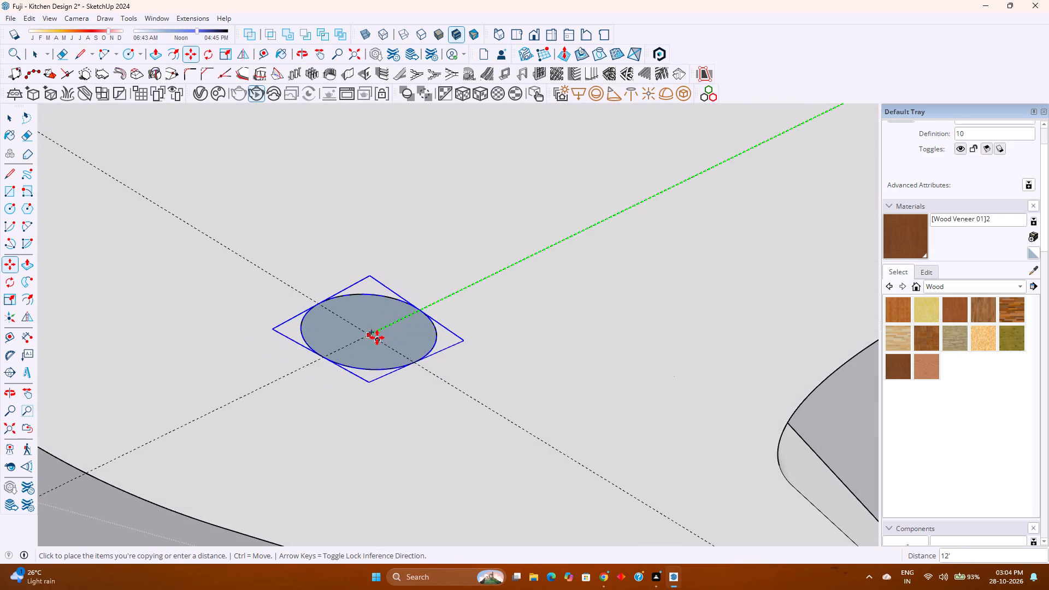
scroll(369, 338, up, 11)
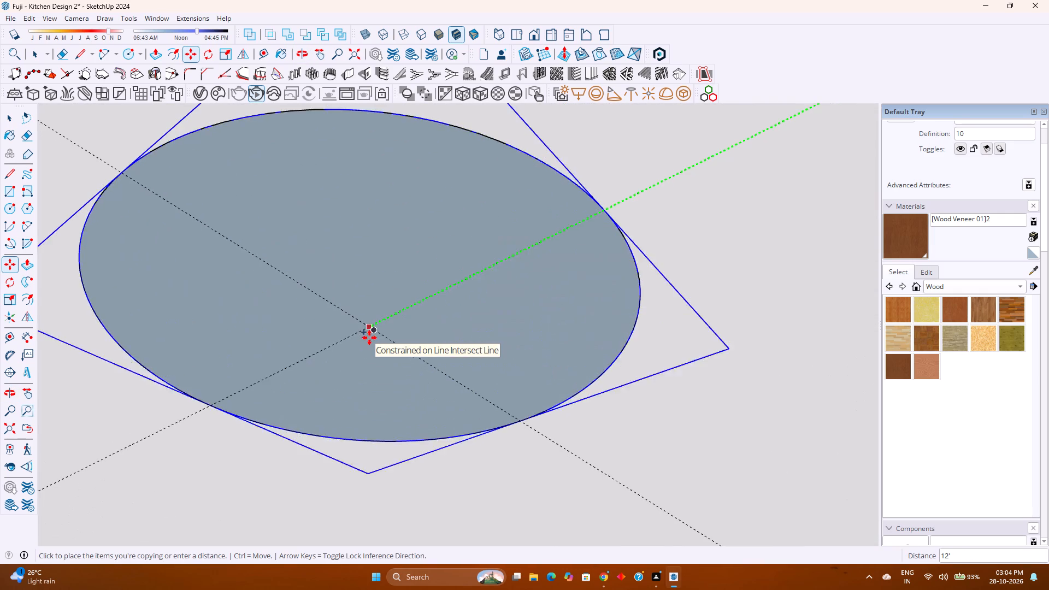
click(376, 329)
Divide the disc copy into 3 equal intervals between the two corner recesses on the tall-cabinet side.
scroll(376, 329, down, 5)
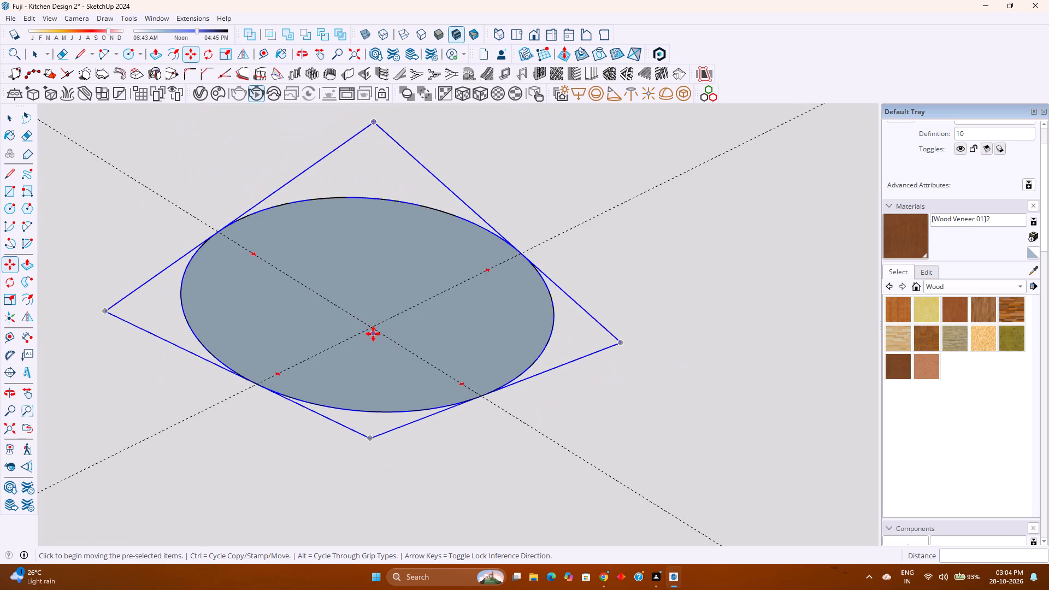
text(/3)
key(Return)
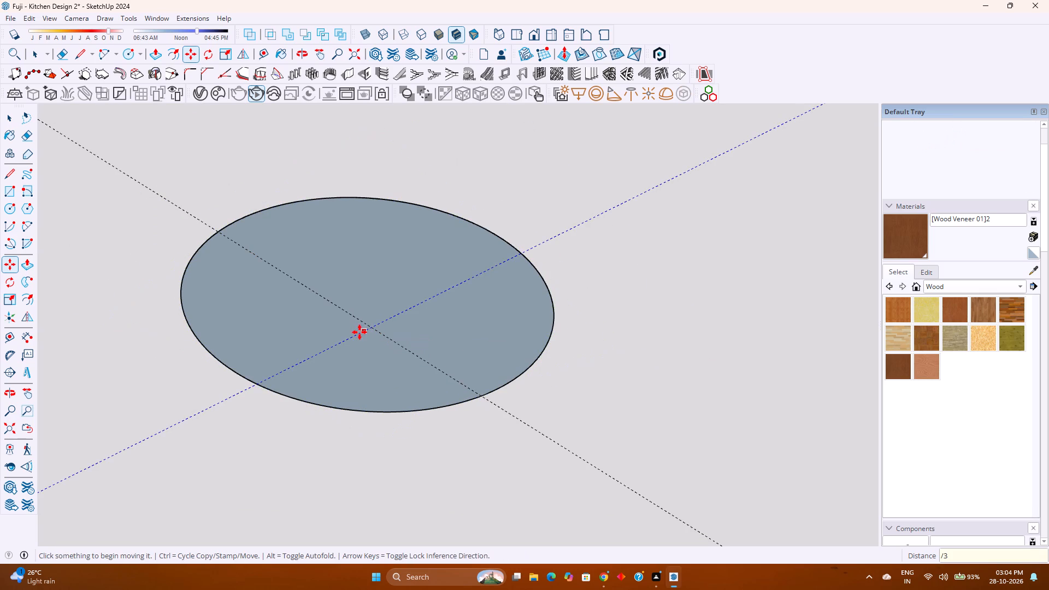
scroll(358, 333, down, 10)
middle_click(355, 339)
middle_click(355, 339)
middle_drag(355, 339, 215, 379)
scroll(215, 376, down, 4)
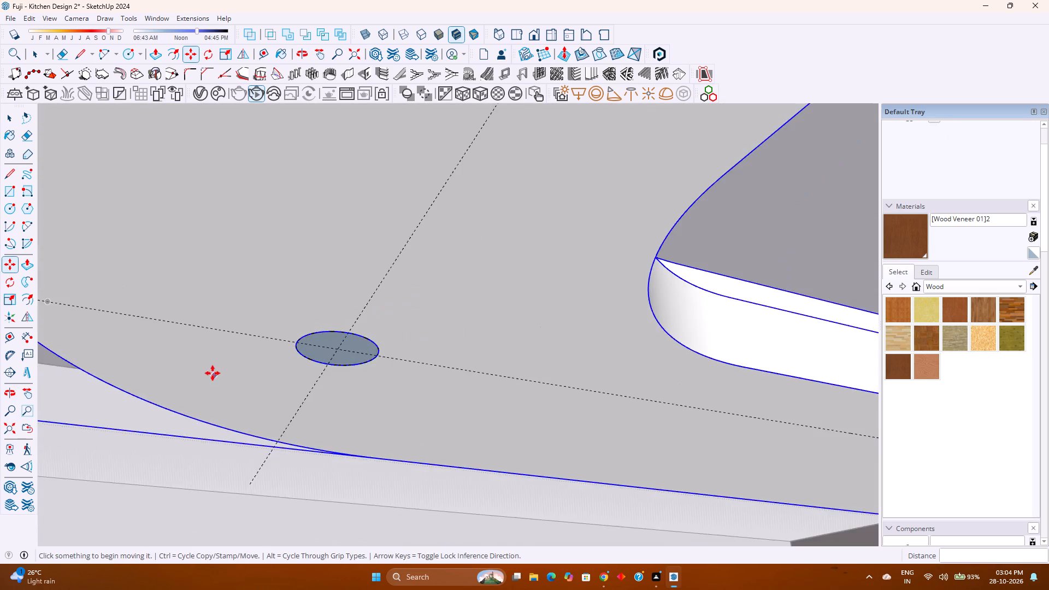
scroll(213, 373, down, 20)
scroll(211, 368, down, 4)
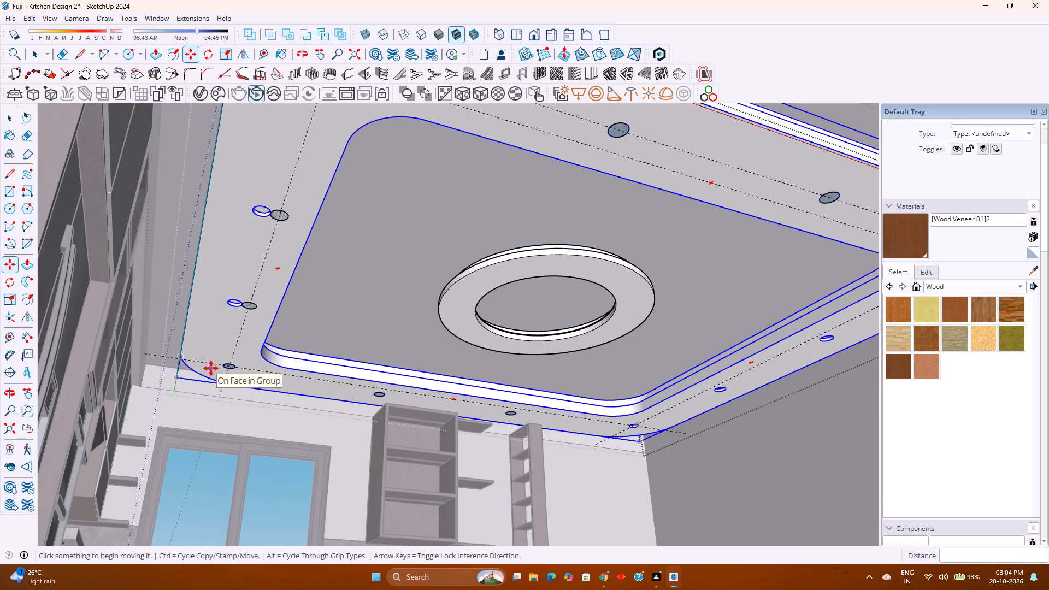
Move the two intermediate discs about 4" along the red axis onto the border recesses beside the tall cabinets.
key(space)
scroll(260, 313, up, 7)
click(250, 302)
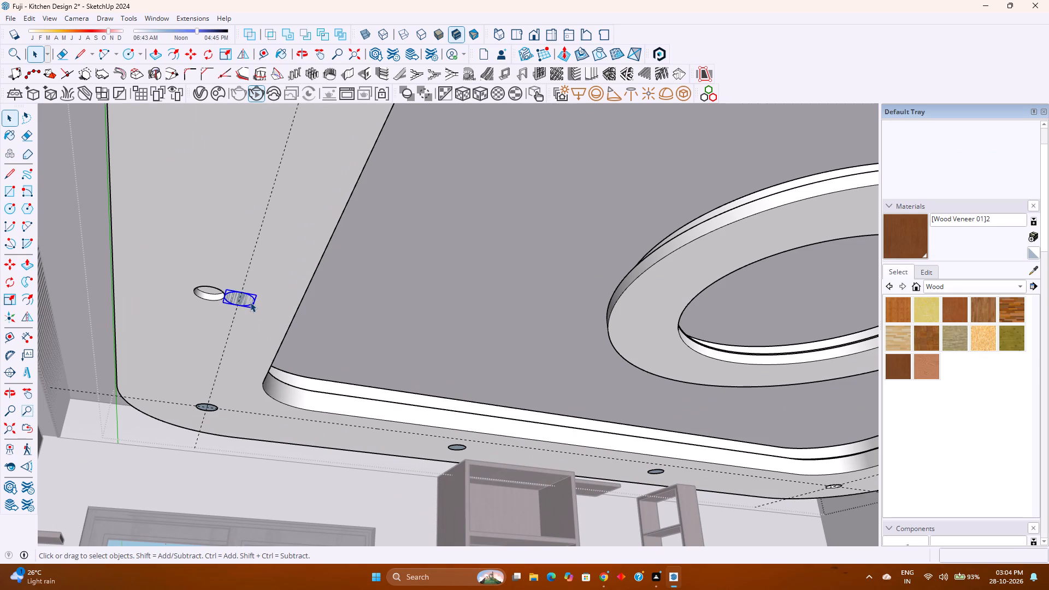
scroll(250, 302, down, 6)
ctrl+click(289, 187)
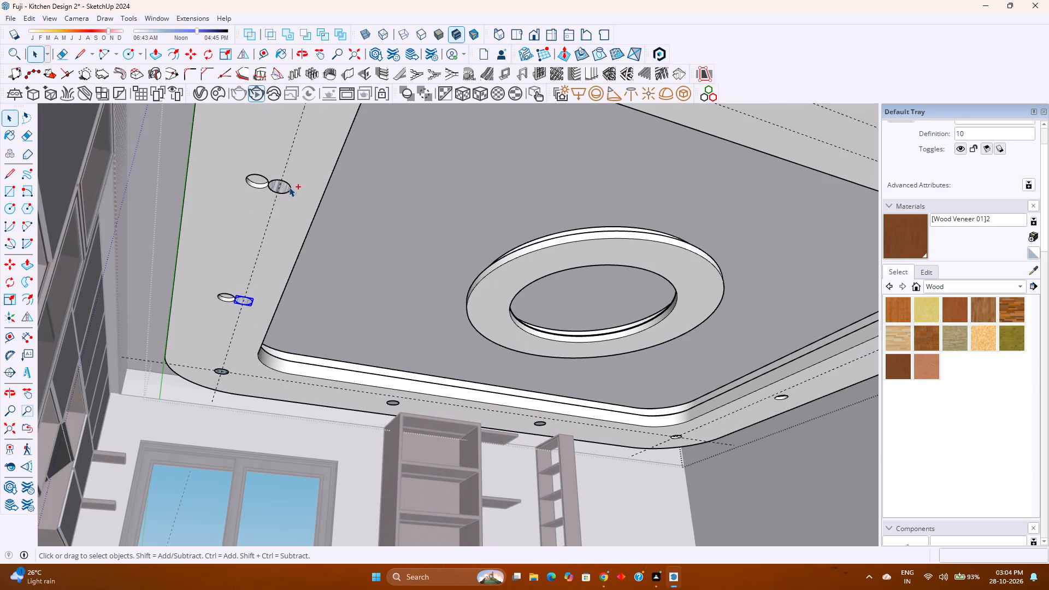
scroll(304, 214, down, 4)
shift+middle_drag(306, 214, 292, 393)
key(m)
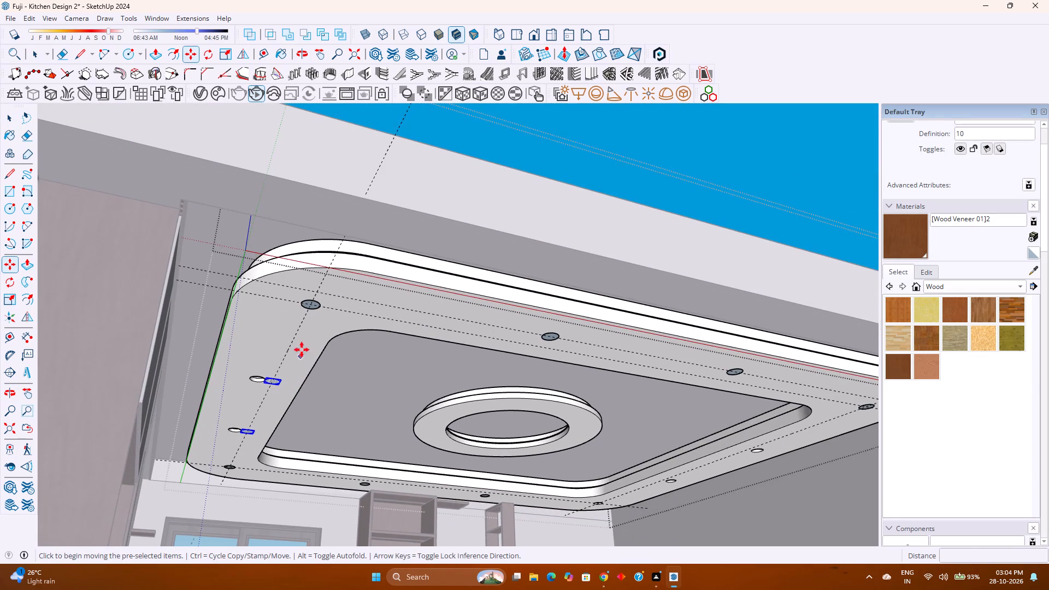
scroll(313, 309, up, 8)
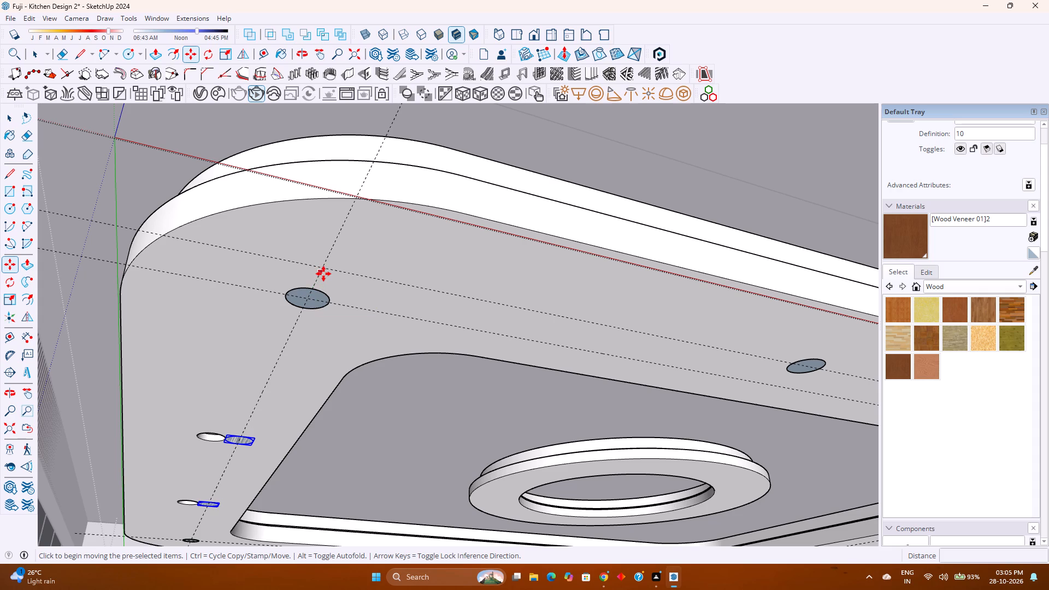
click(310, 298)
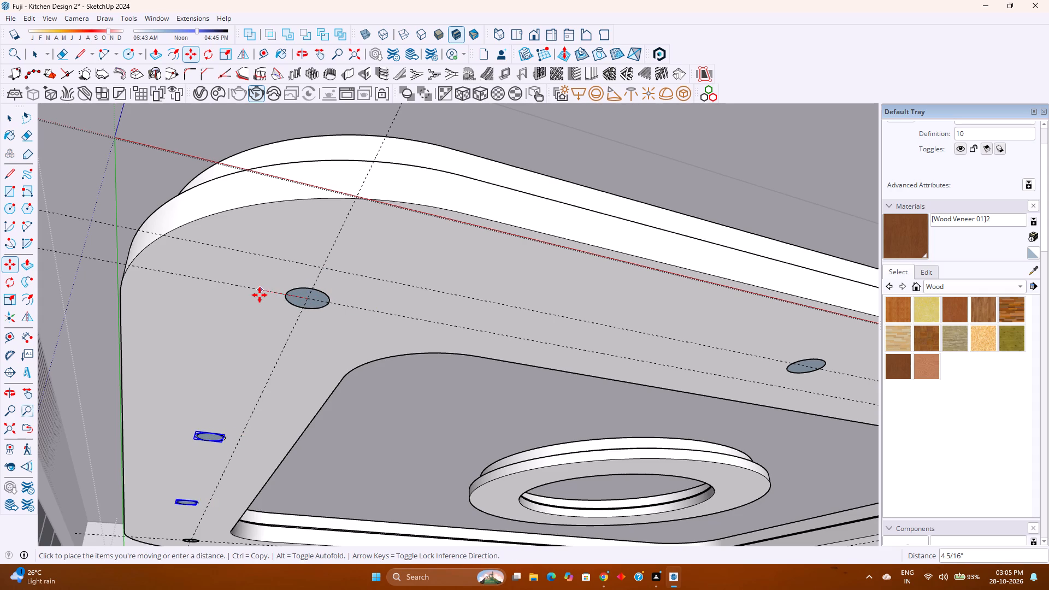
key(Left)
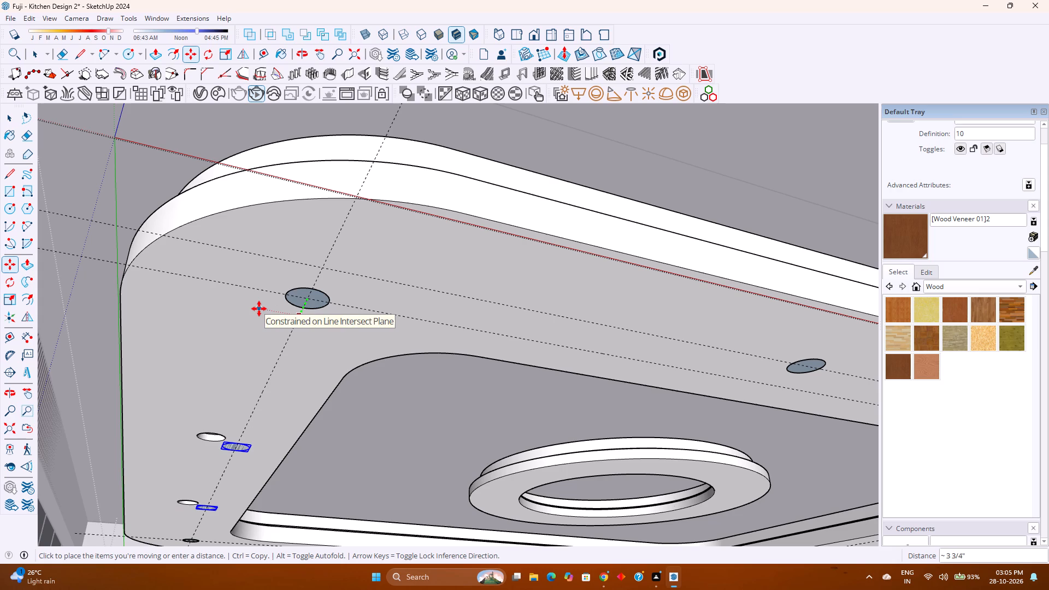
key(Right)
scroll(208, 450, up, 6)
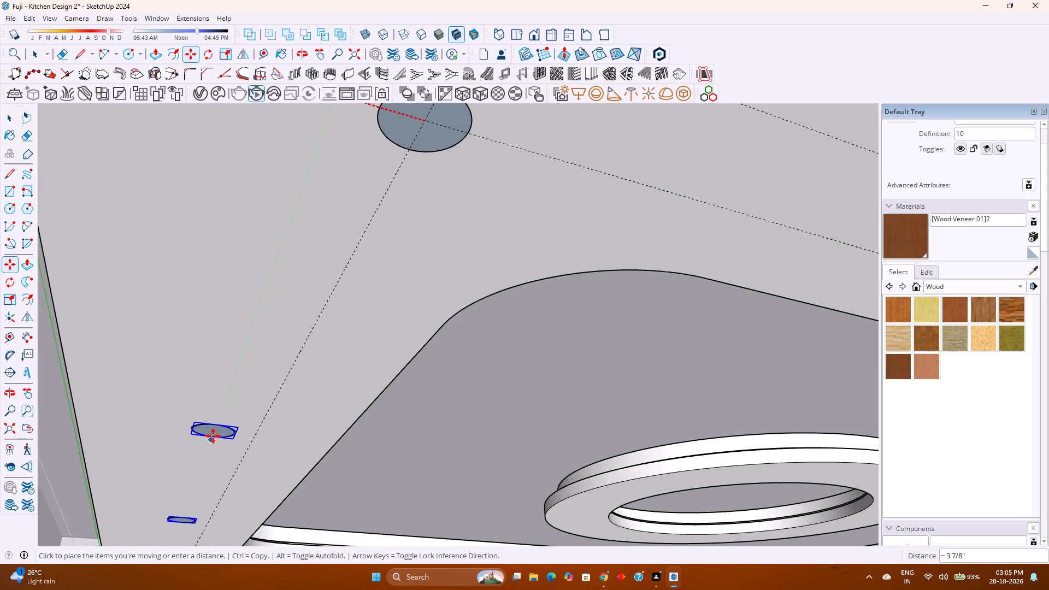
scroll(213, 436, up, 7)
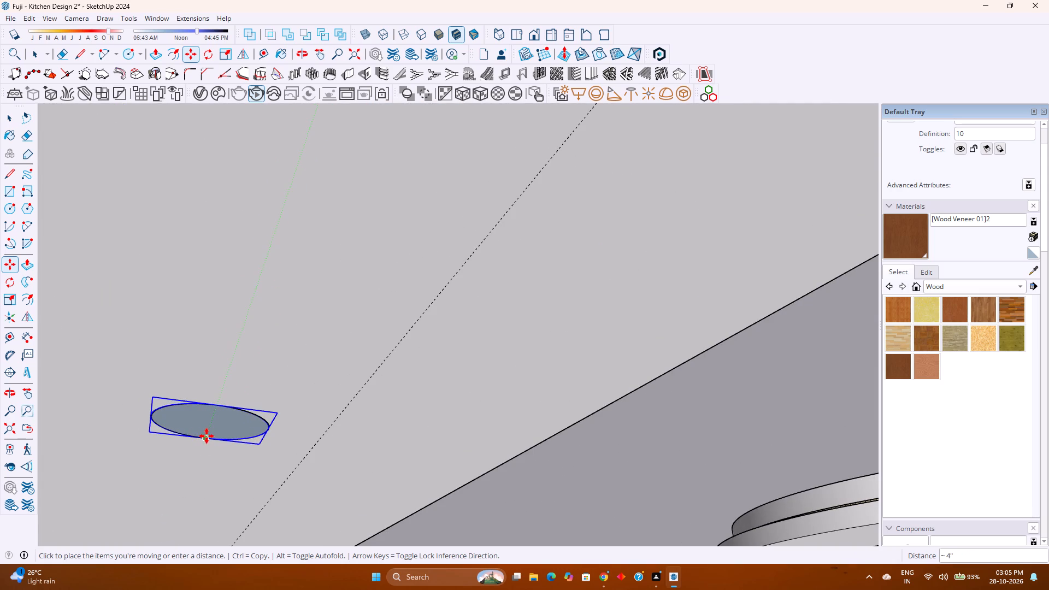
scroll(208, 436, up, 13)
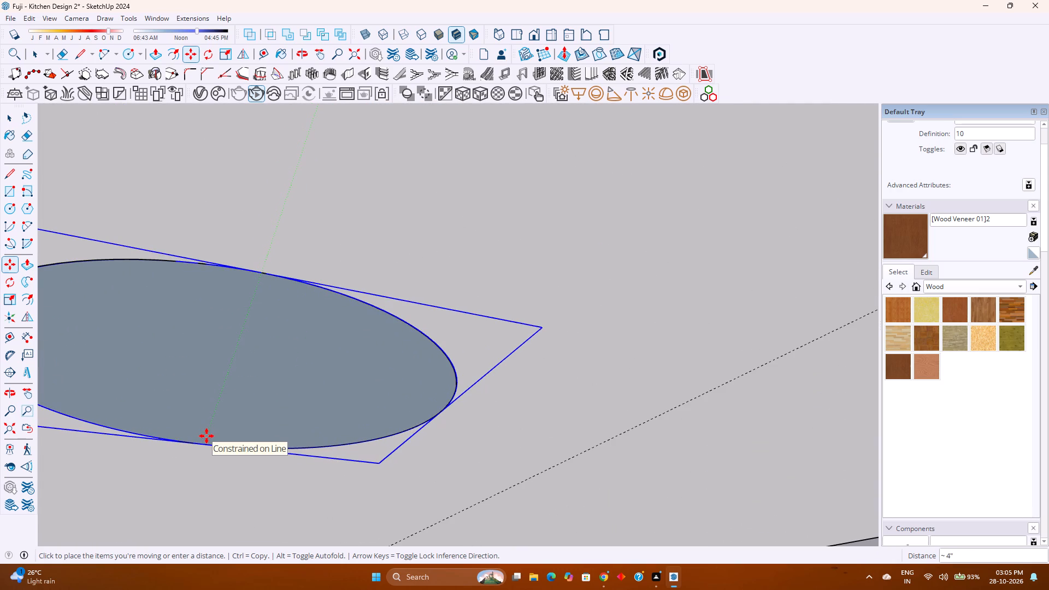
scroll(207, 436, down, 1)
click(207, 436)
scroll(207, 436, down, 14)
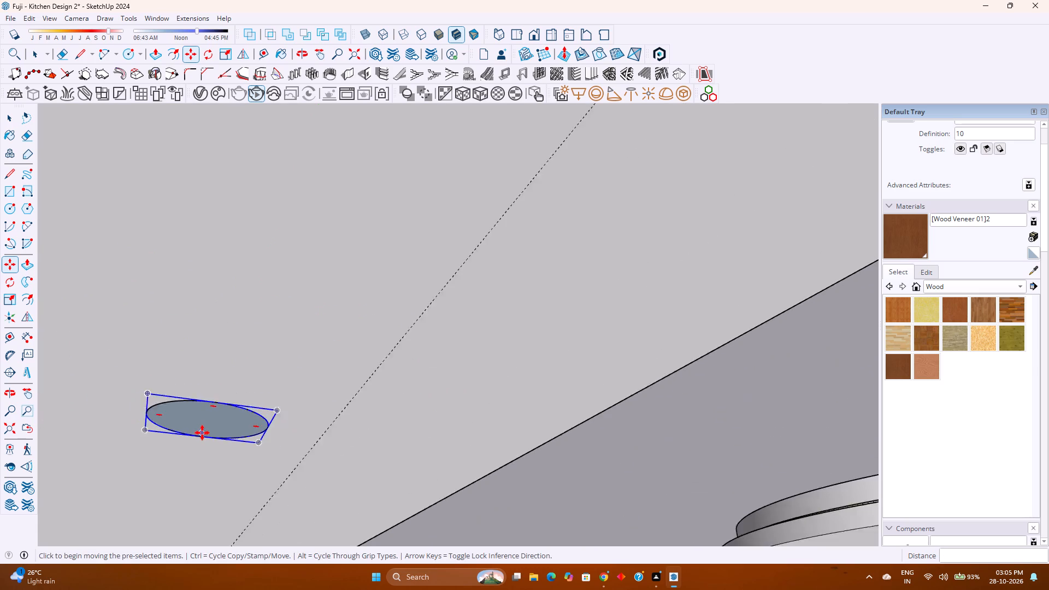
scroll(202, 433, down, 20)
scroll(202, 433, down, 3)
Mirror a copy of the two intermediate discs onto the opposite border's recesses, with the red flip plane offset about 7' 3".
middle_drag(257, 444, 255, 440)
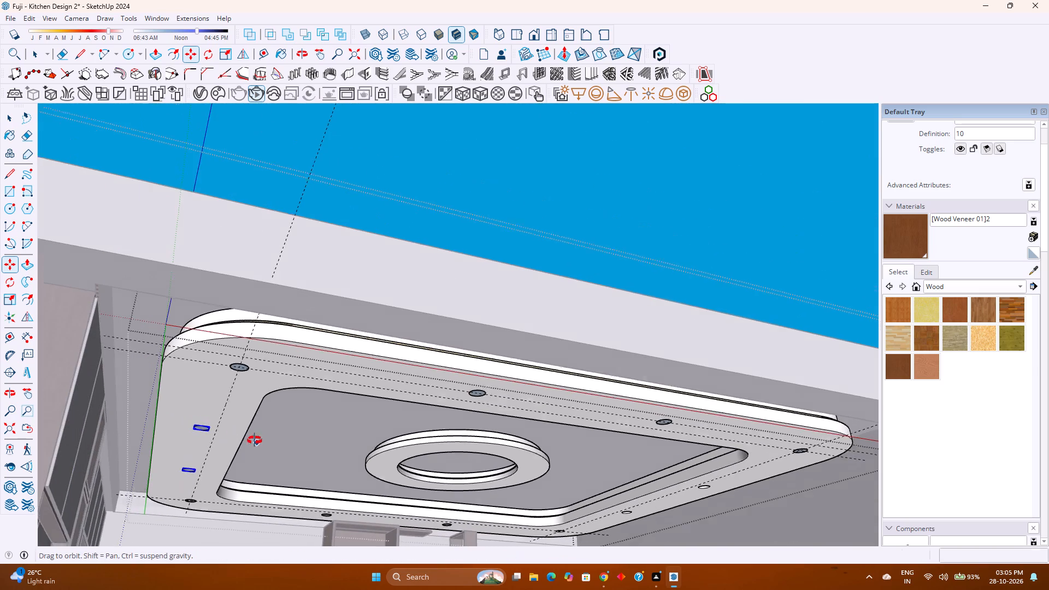
middle_drag(255, 440, 238, 412)
middle_click(238, 412)
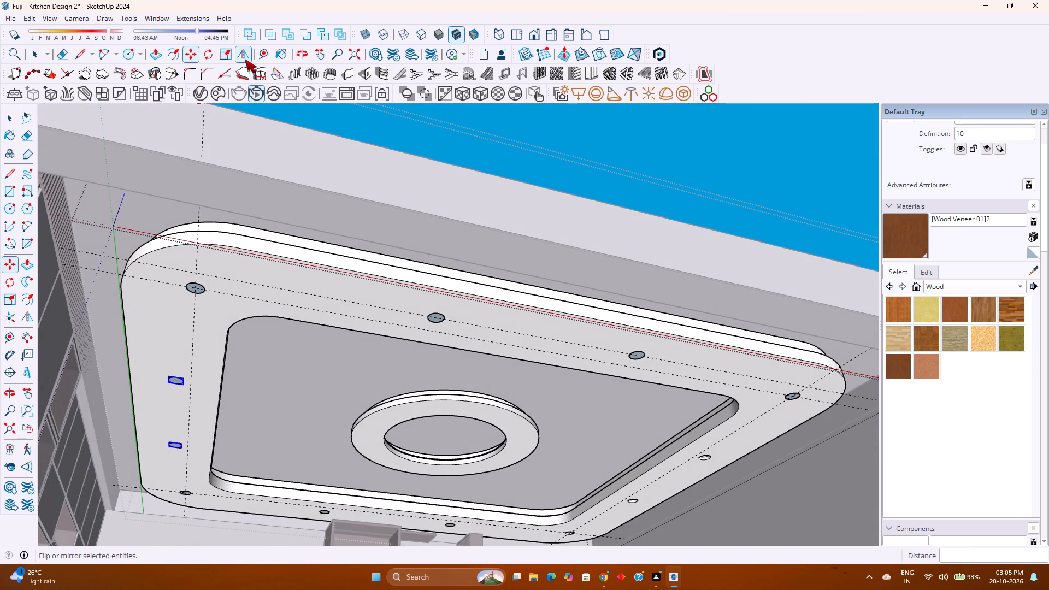
click(245, 59)
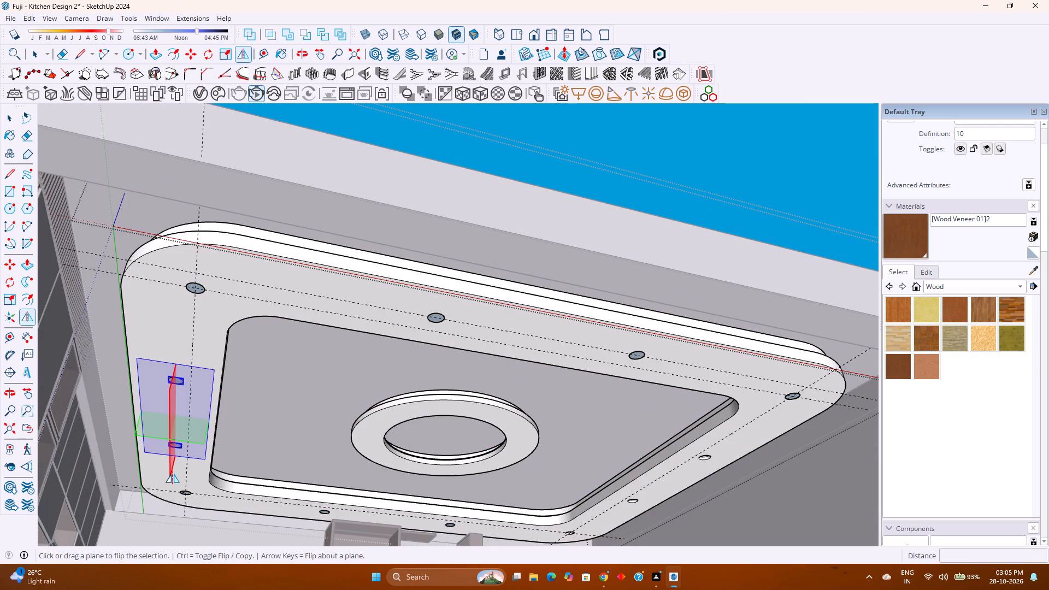
drag(173, 474, 403, 512)
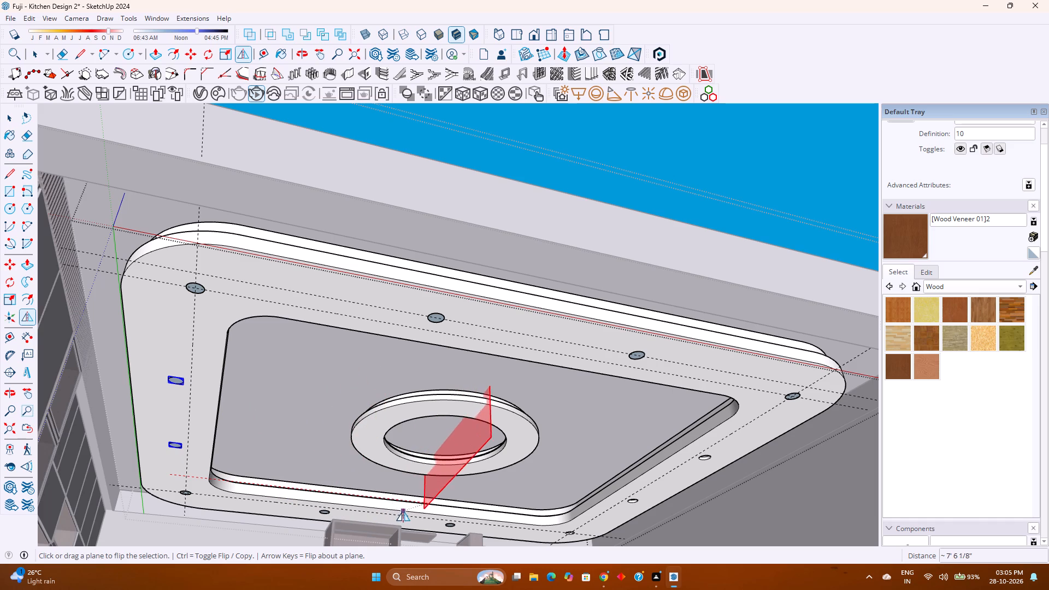
drag(403, 512, 396, 512)
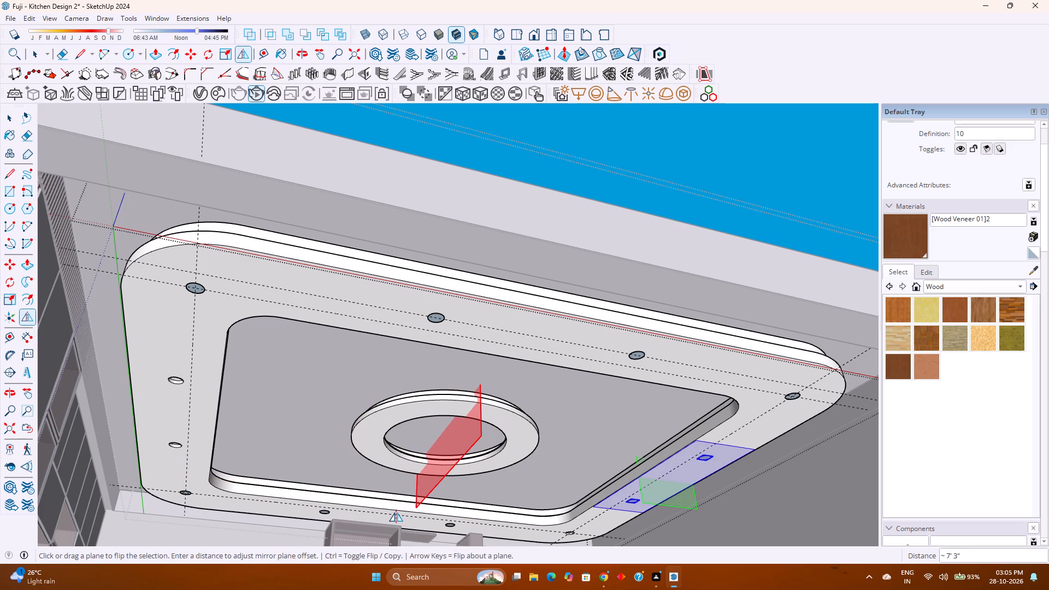
key(space)
scroll(398, 500, down, 2)
middle_drag(582, 510, 556, 483)
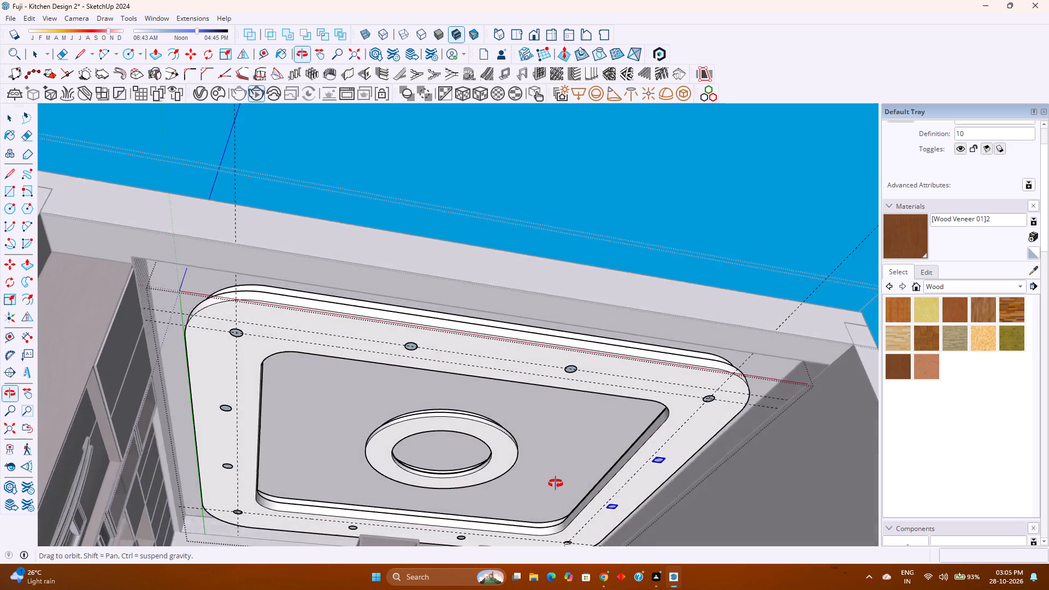
Open a recessed ceiling disc (component 10) for editing and push/pull its bottom face 1".
middle_drag(556, 483, 507, 475)
middle_click(507, 475)
scroll(553, 328, up, 4)
scroll(547, 377, up, 11)
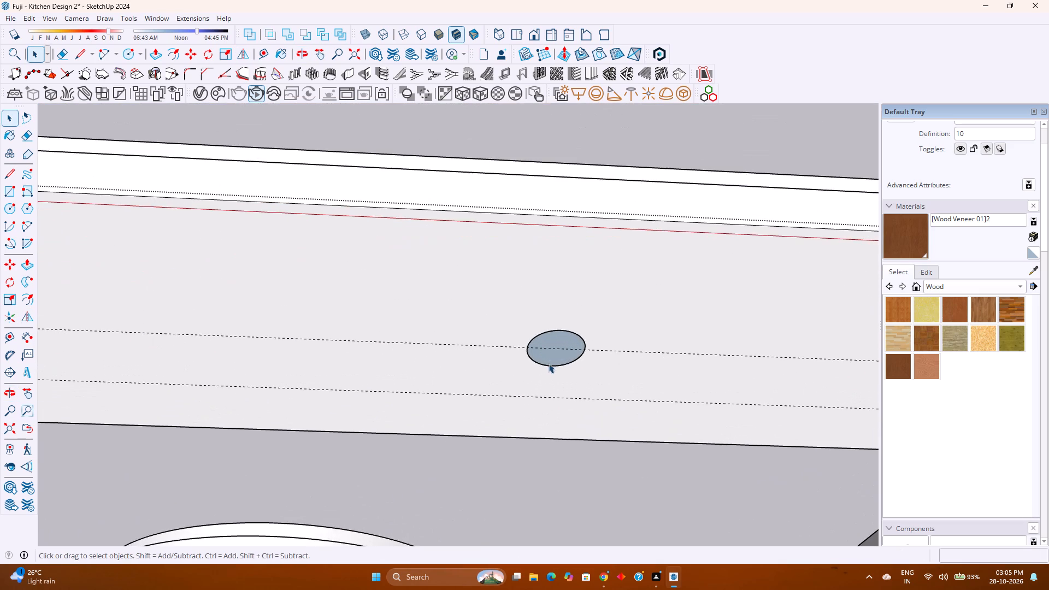
double_click(549, 363)
scroll(549, 363, up, 4)
key(p)
click(561, 354)
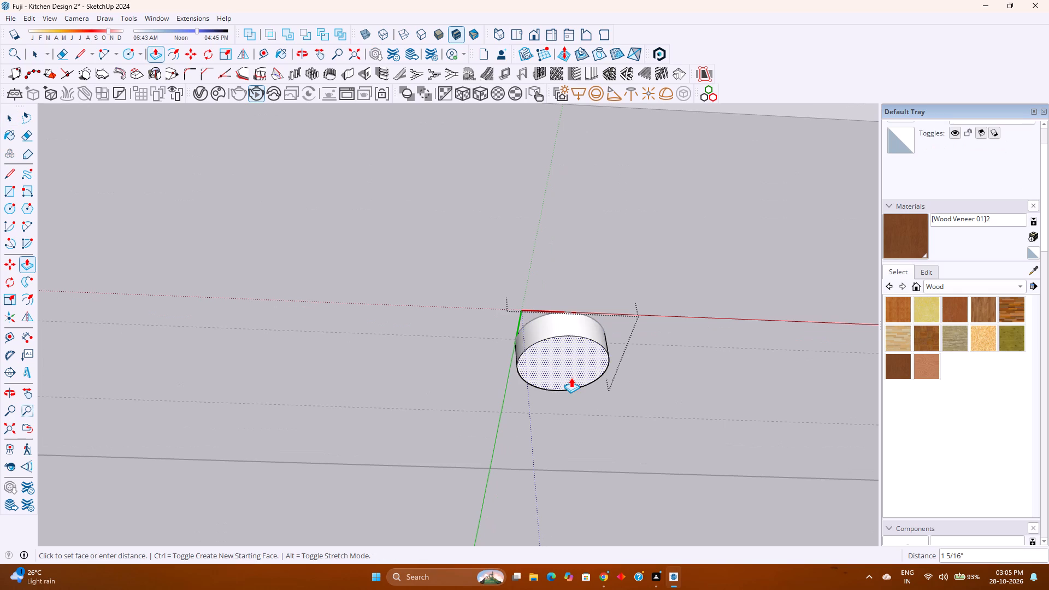
key(1)
key(Return)
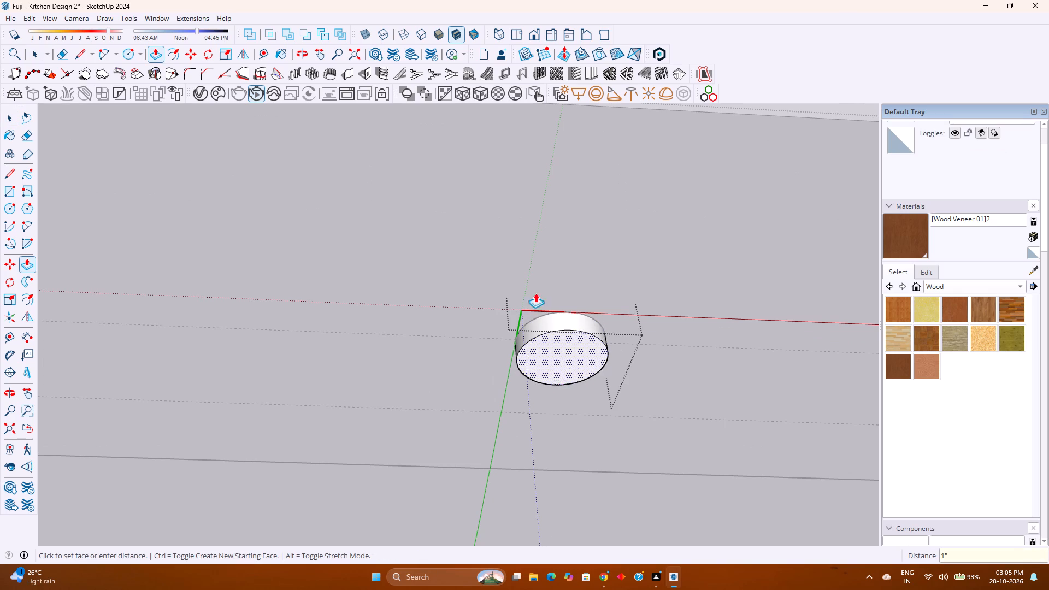
Offset the disc's bottom face inward about 1/16" for a thin rim, and offset the remaining face about 11/16" for an inner circle.
click(175, 55)
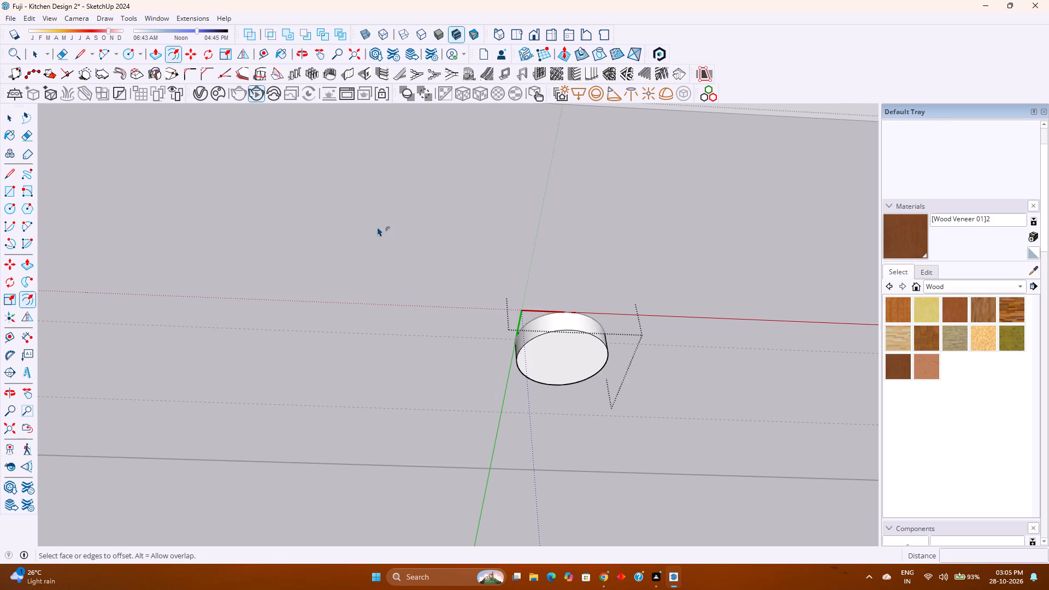
click(555, 347)
scroll(565, 350, up, 4)
key(ctrl+z)
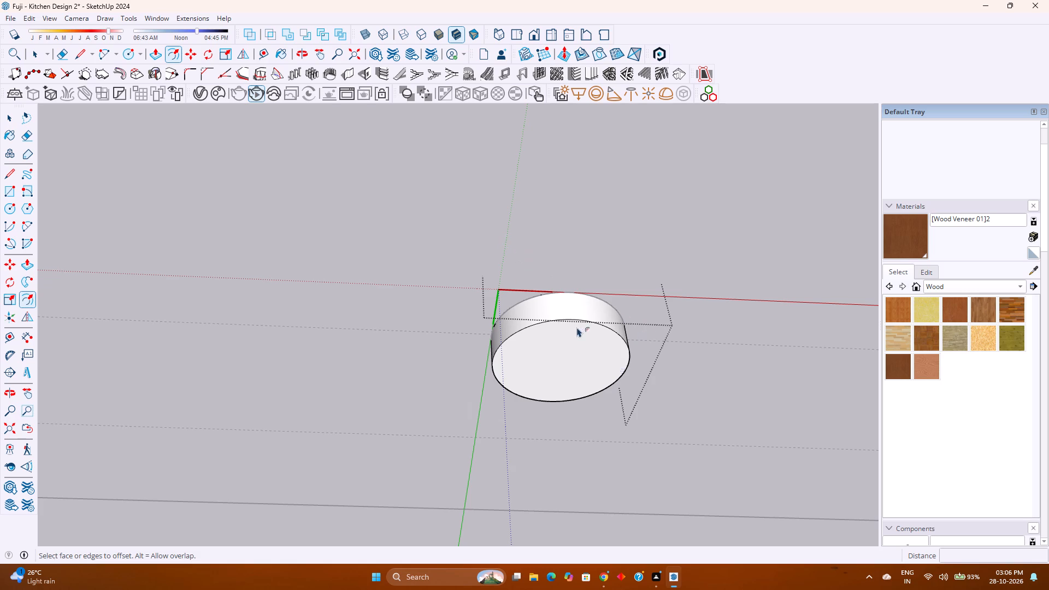
click(537, 327)
scroll(540, 327, up, 7)
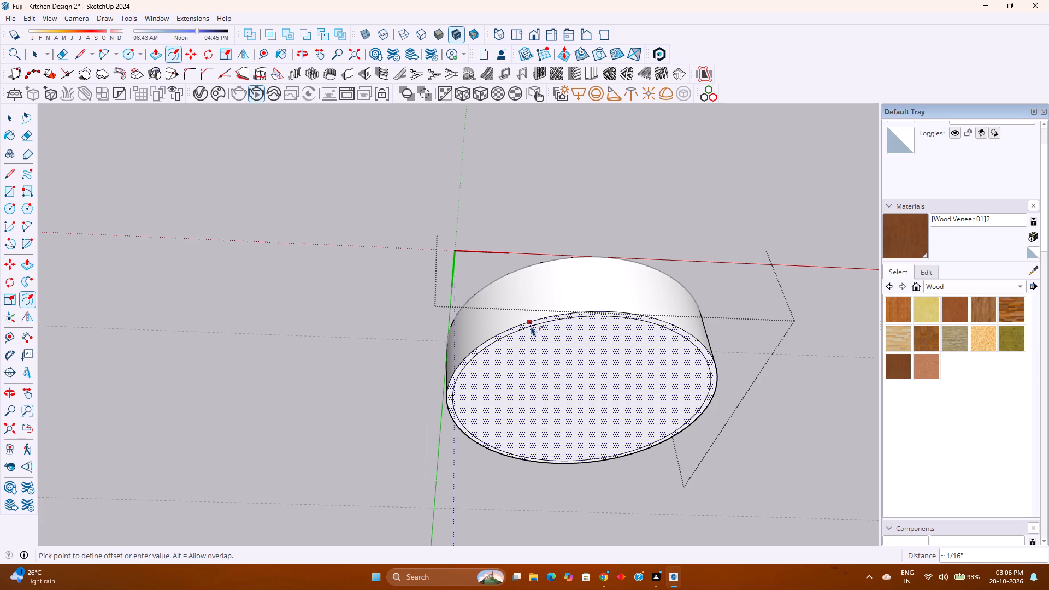
click(531, 326)
click(531, 331)
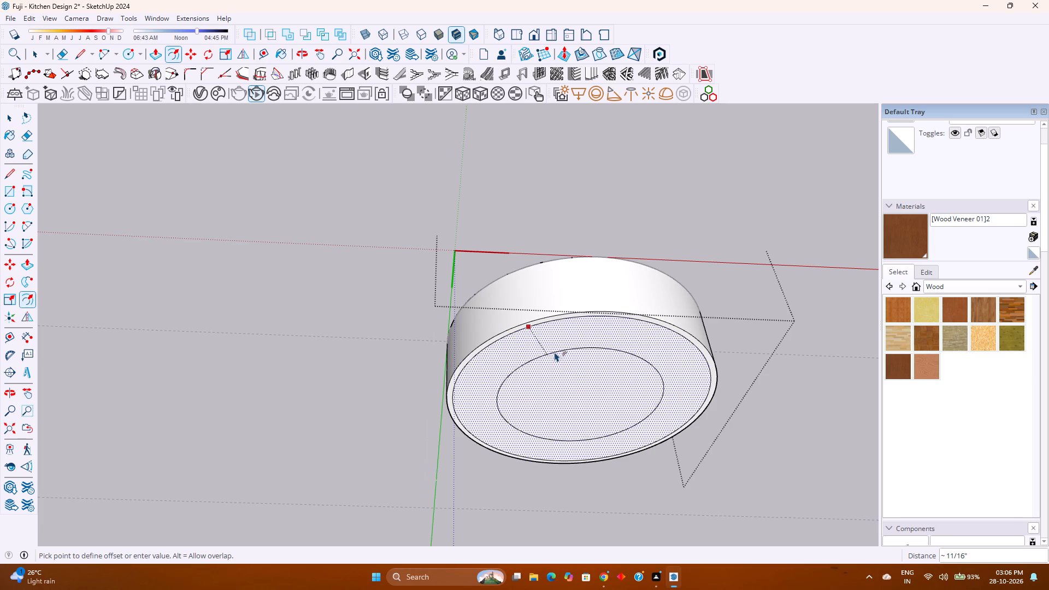
click(555, 351)
Recess the disc's ring face about 1/8" and its inner circle about 3/16" inside the thin rim.
scroll(546, 391, up, 3)
middle_click(524, 375)
middle_drag(522, 374, 427, 356)
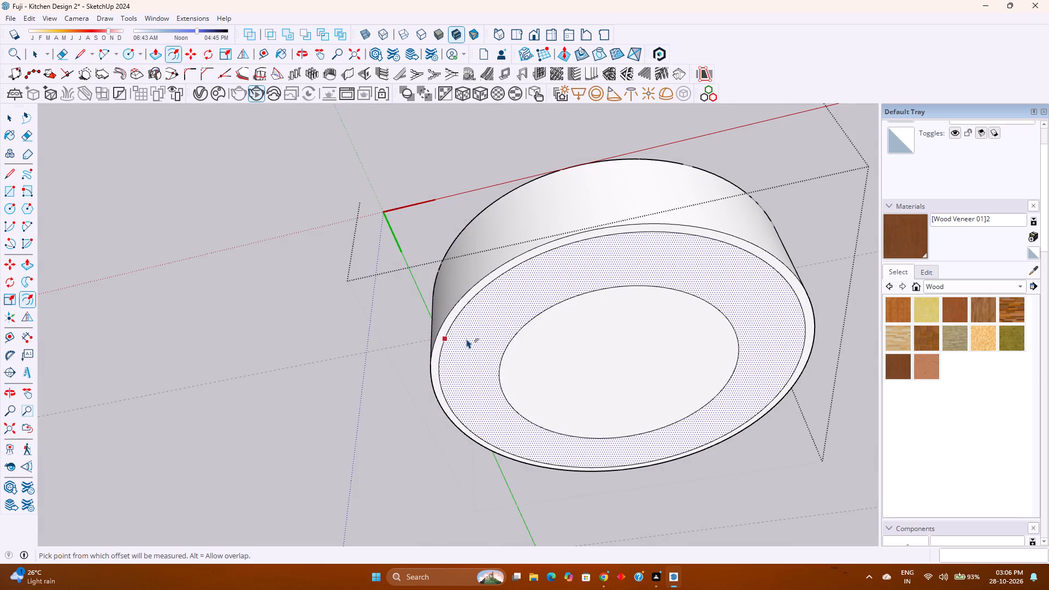
key(p)
click(494, 335)
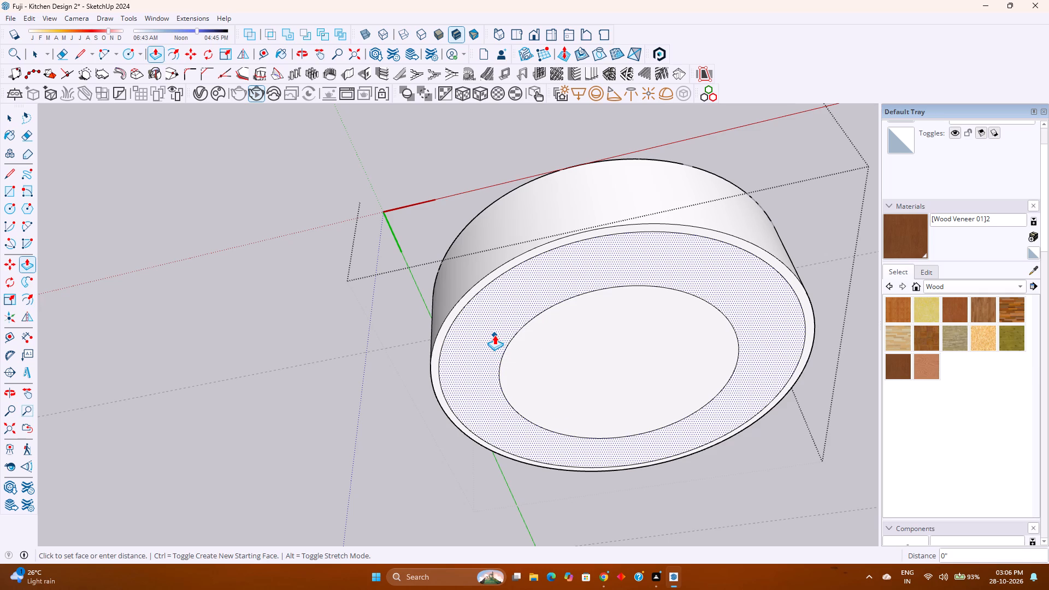
click(493, 324)
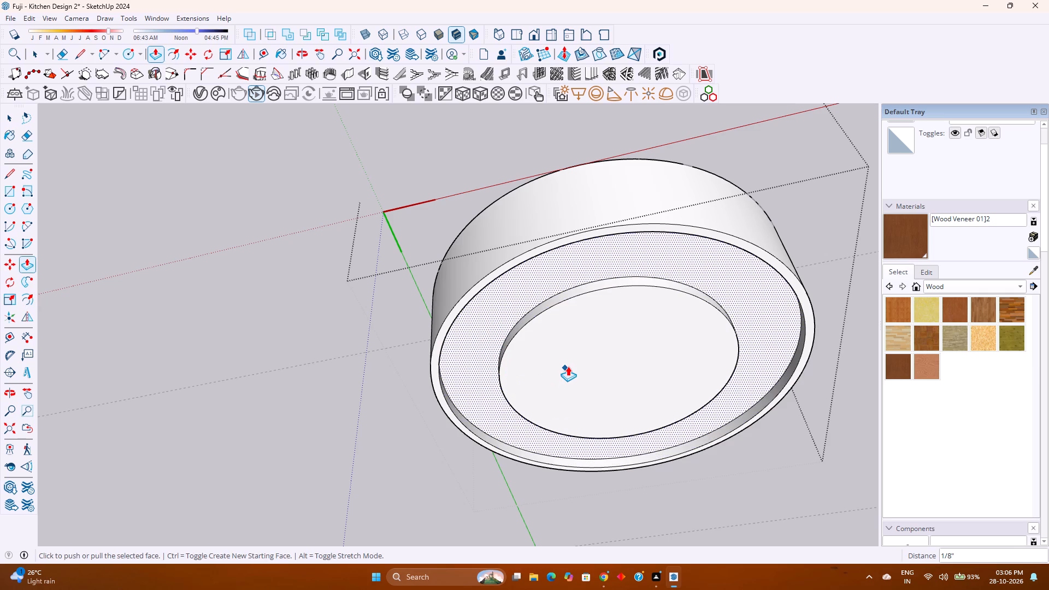
key(Escape)
click(576, 355)
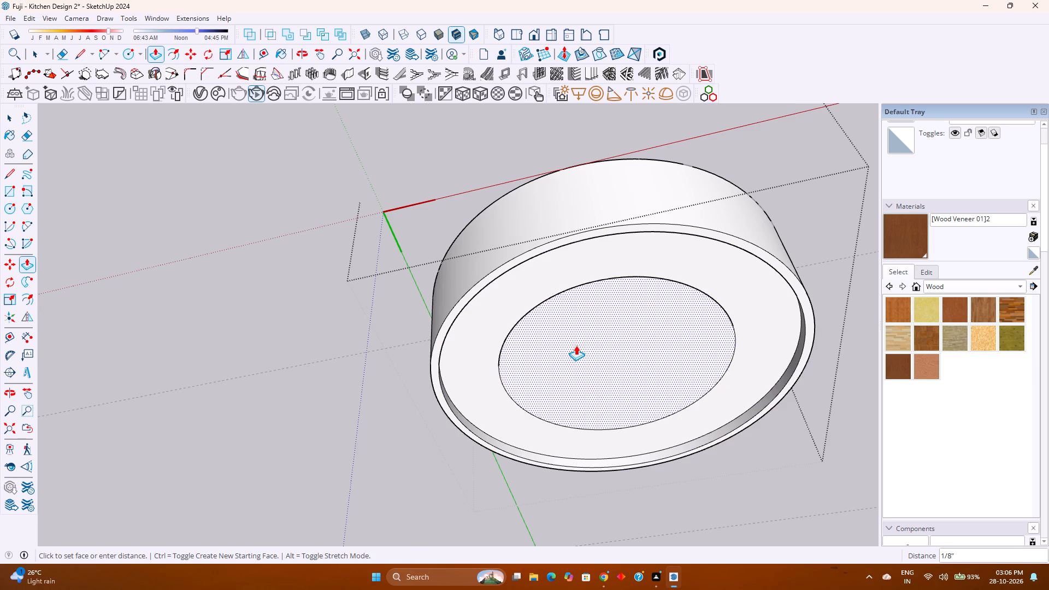
click(575, 343)
scroll(569, 355, down, 5)
middle_drag(569, 355, 602, 398)
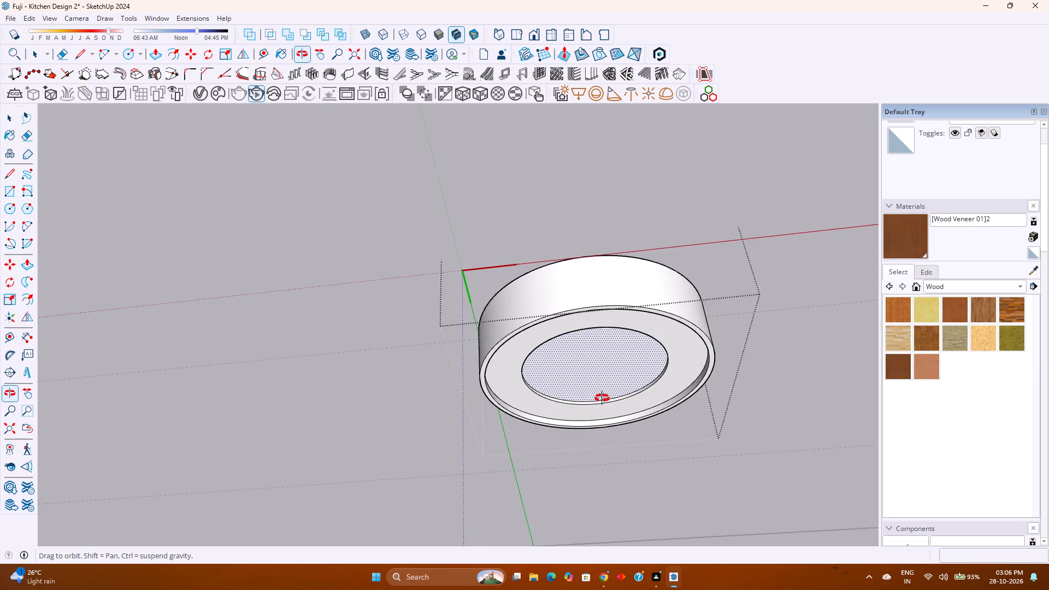
middle_drag(602, 398, 602, 399)
middle_click(602, 399)
middle_drag(594, 378, 598, 407)
middle_click(598, 407)
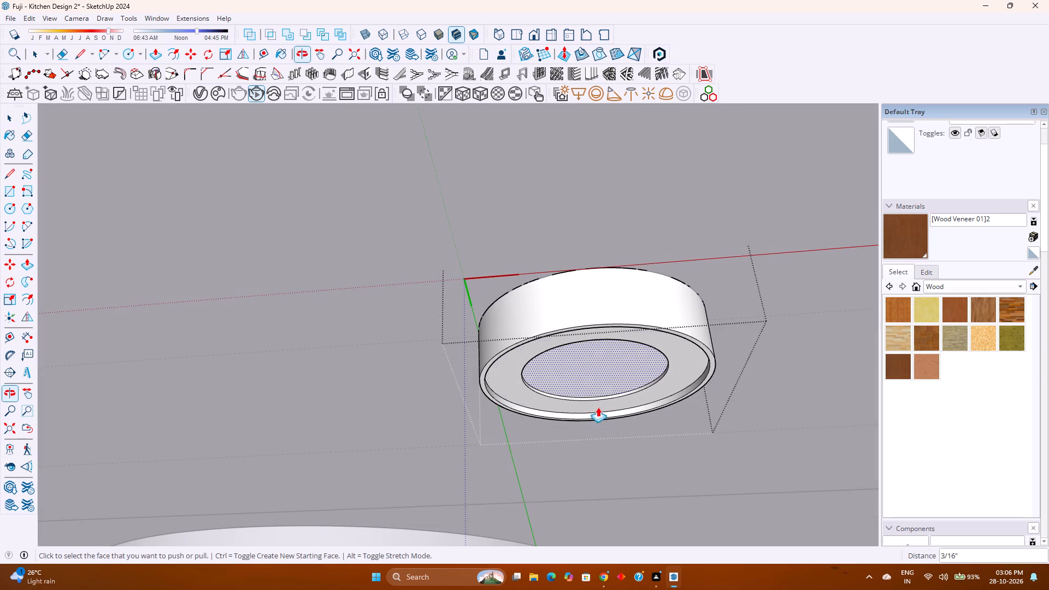
key(Escape)
key(space)
key(Escape)
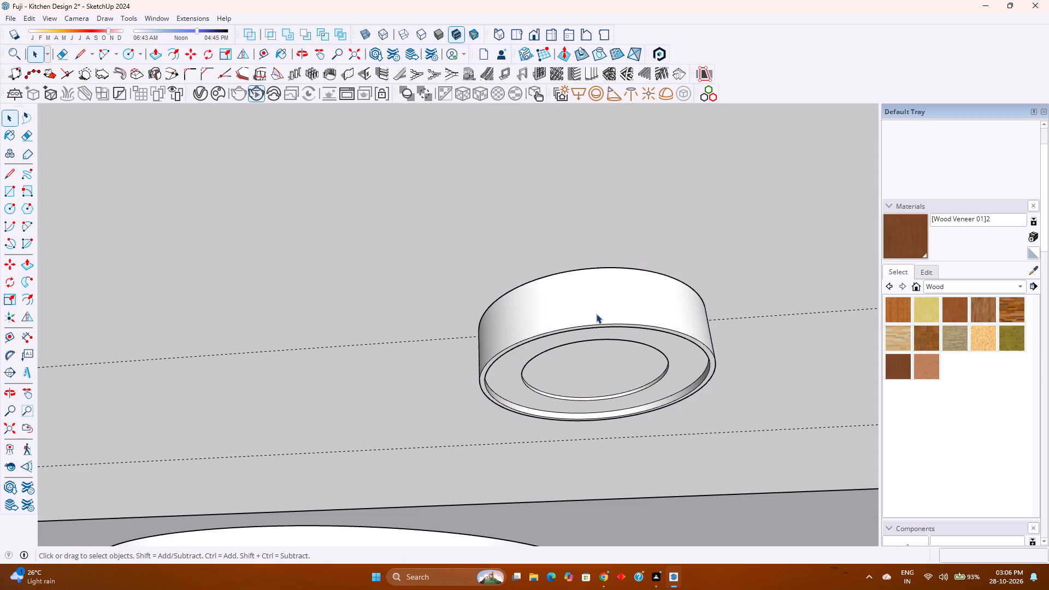
Select all instances of component 10 and move them up 0.80" along the blue axis into the false ceiling.
scroll(596, 314, down, 4)
middle_drag(597, 314, 615, 416)
scroll(593, 353, down, 3)
middle_drag(592, 353, 588, 337)
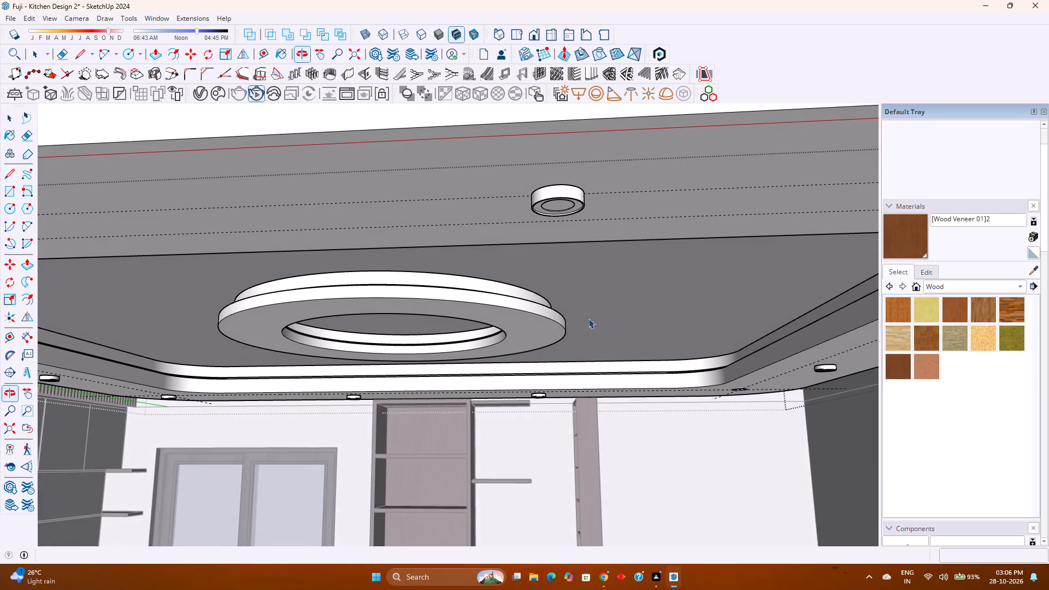
click(551, 200)
right_click(552, 200)
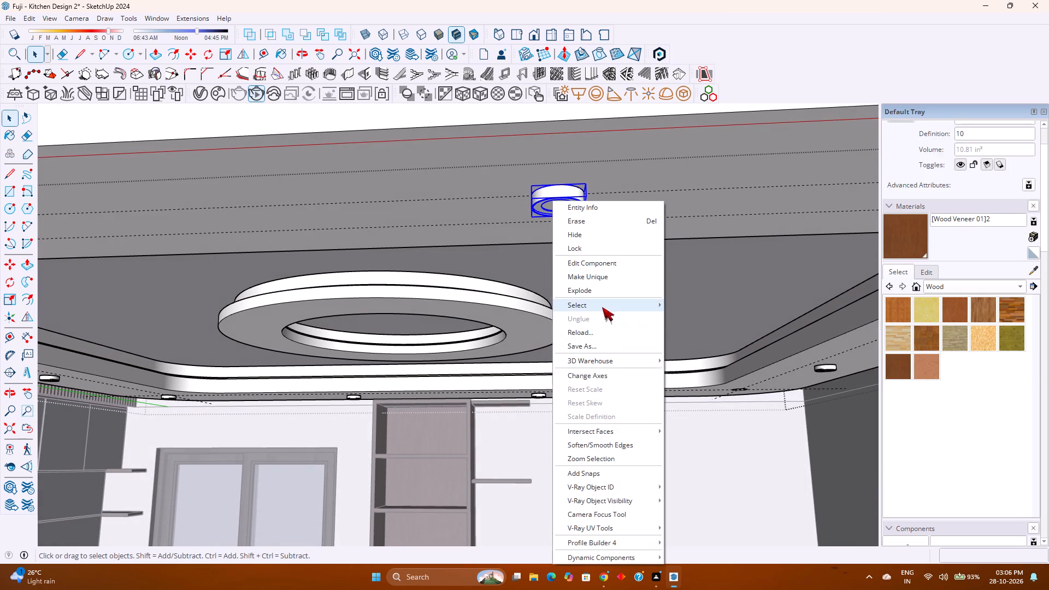
click(696, 318)
scroll(637, 315, down, 2)
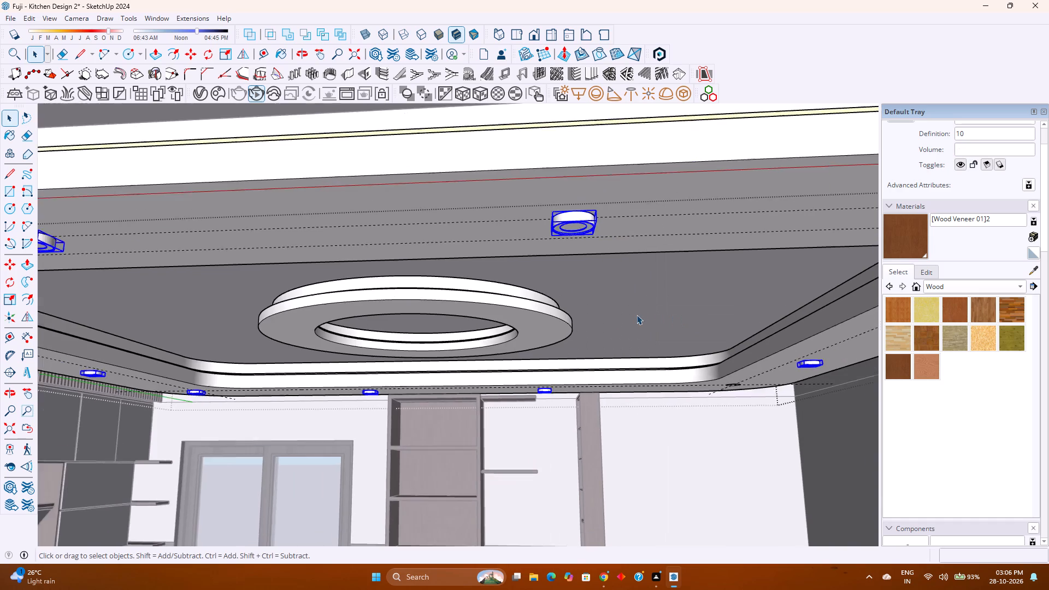
middle_drag(637, 315, 649, 324)
key(m)
scroll(630, 298, up, 5)
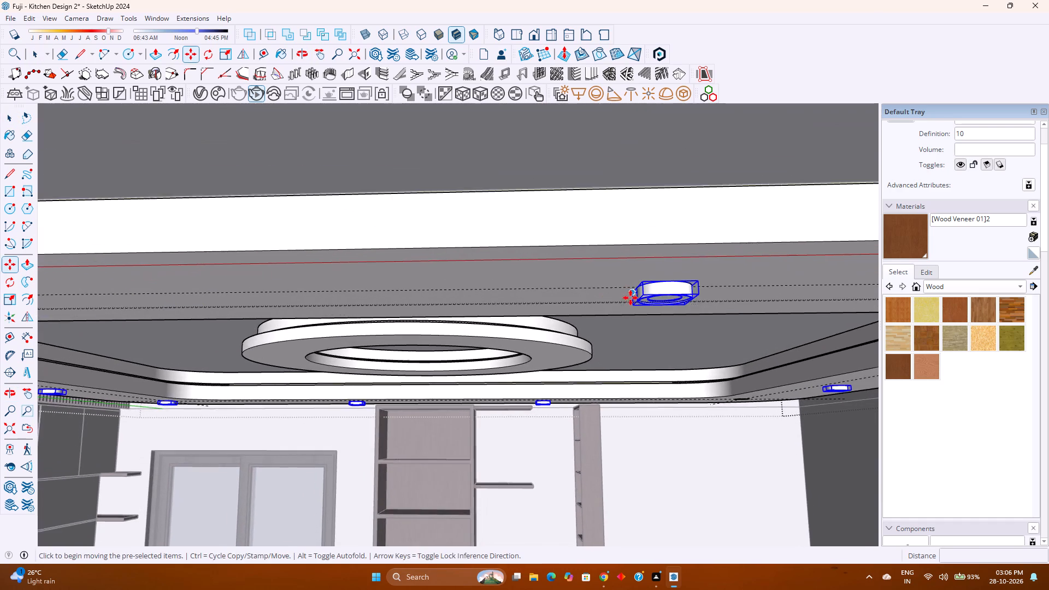
middle_drag(630, 298, 759, 322)
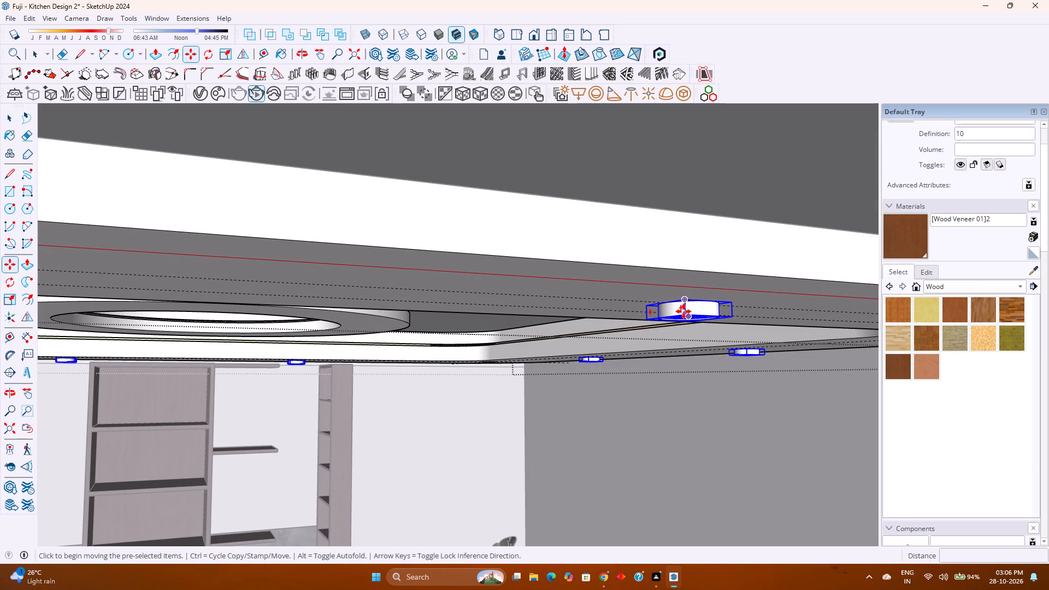
scroll(685, 316, up, 5)
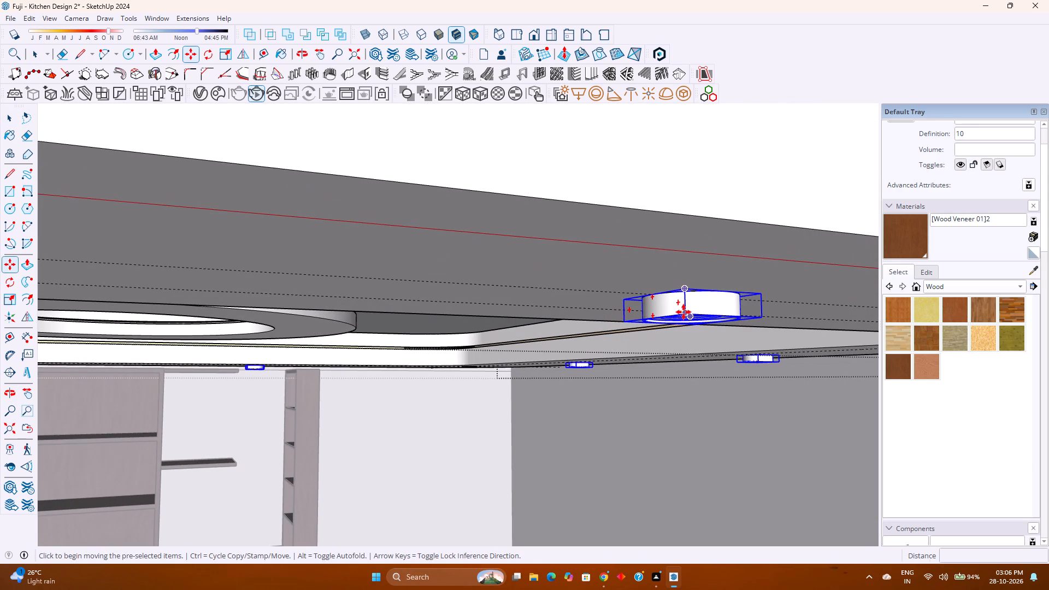
click(683, 312)
key(Up)
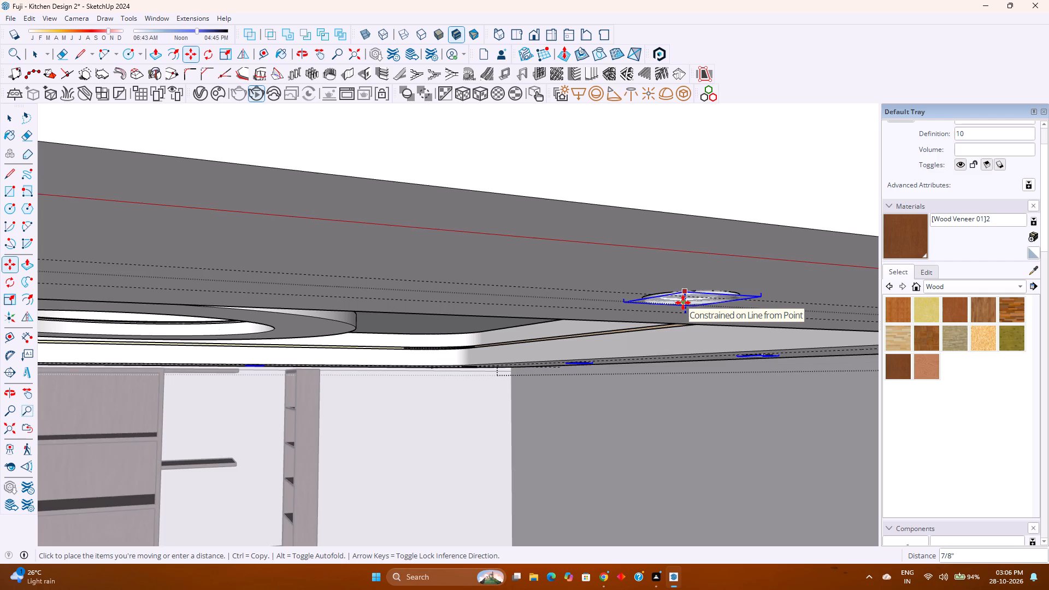
scroll(683, 303, up, 6)
text(0.)
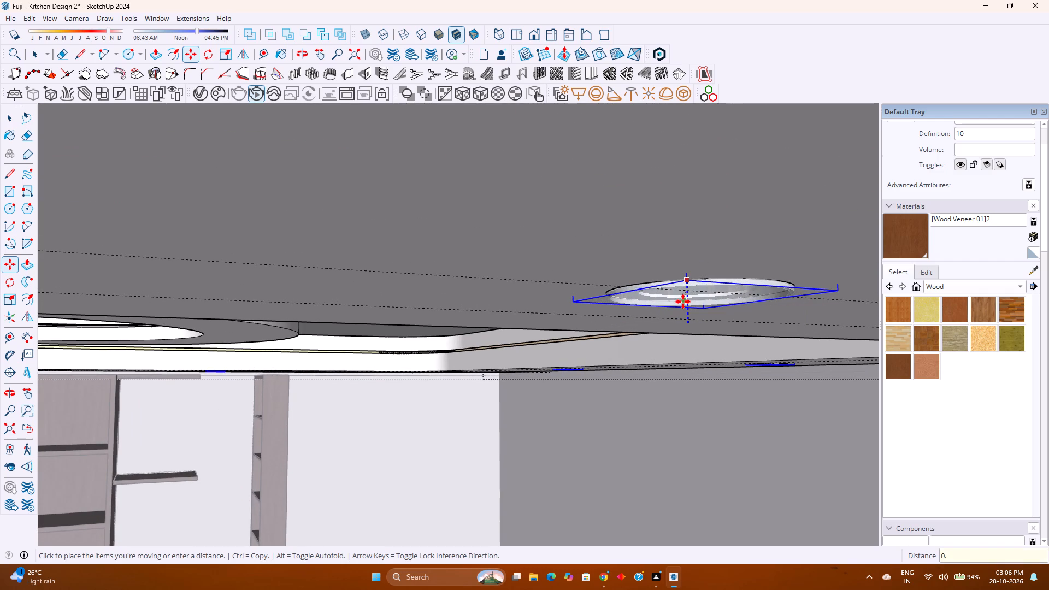
text(80)
key(Return)
key(space)
scroll(626, 342, down, 4)
key(Escape)
Place a V-Ray spot light at the centre of the inner circle inside component 10, so every ceiling disc gets one.
scroll(625, 342, down, 1)
middle_drag(621, 342, 613, 340)
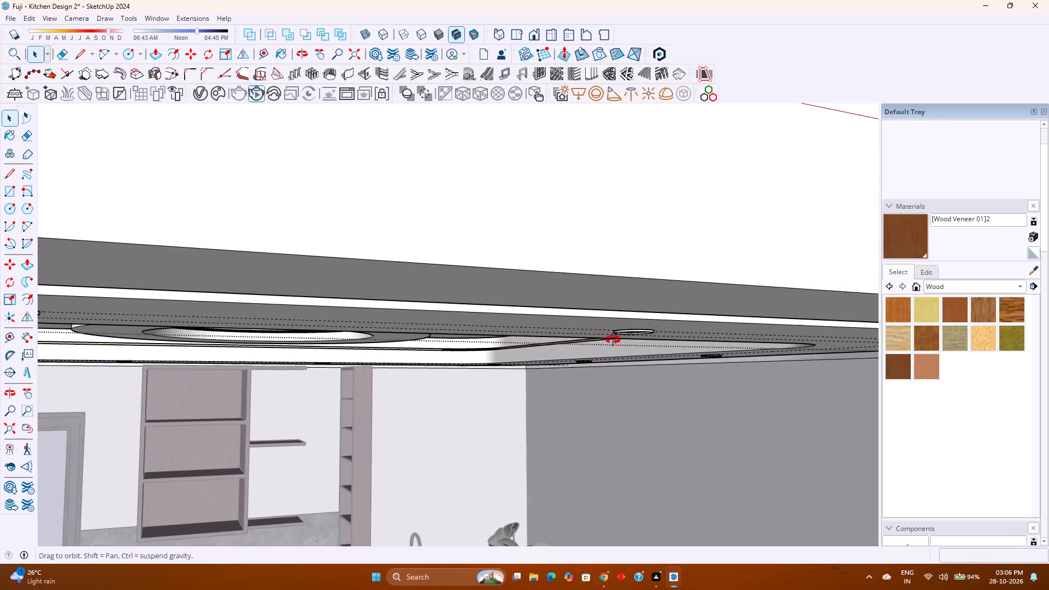
middle_drag(613, 340, 564, 285)
middle_click(564, 285)
scroll(564, 285, down, 4)
shift+middle_drag(579, 272, 705, 353)
shift+middle_click(705, 353)
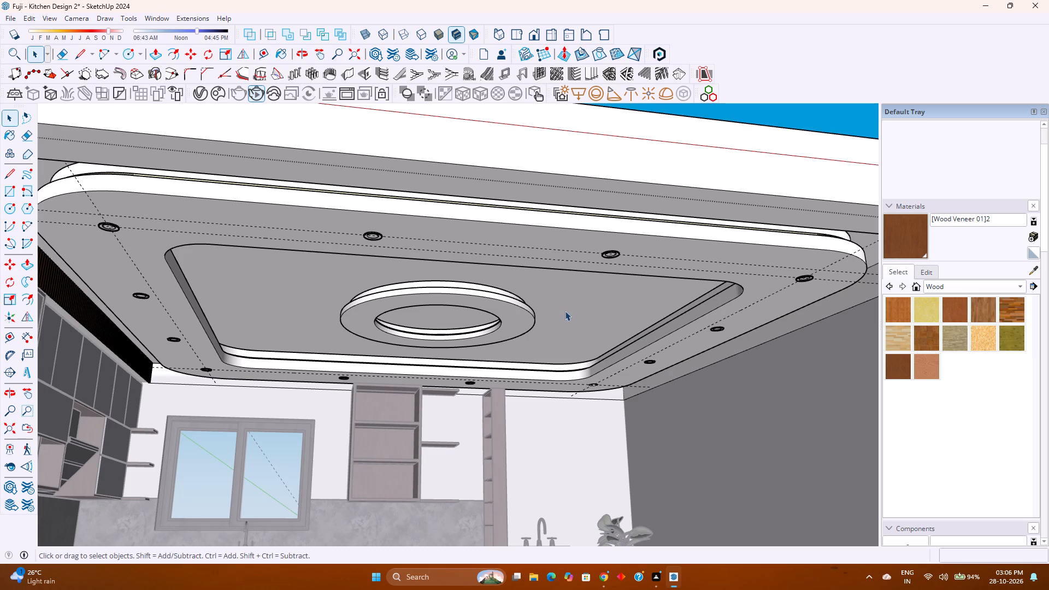
scroll(639, 249, up, 9)
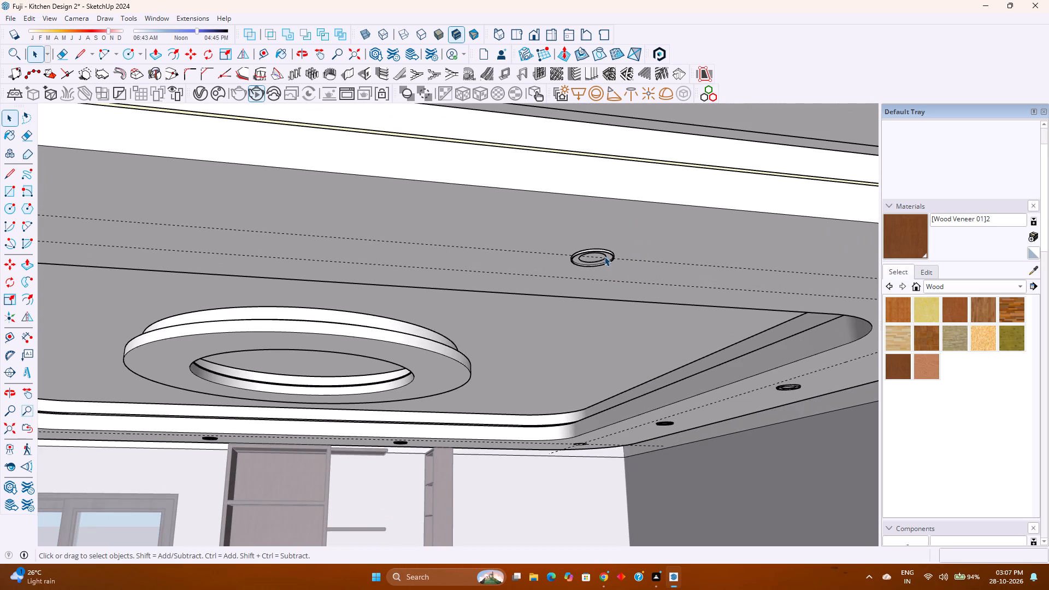
scroll(603, 260, up, 10)
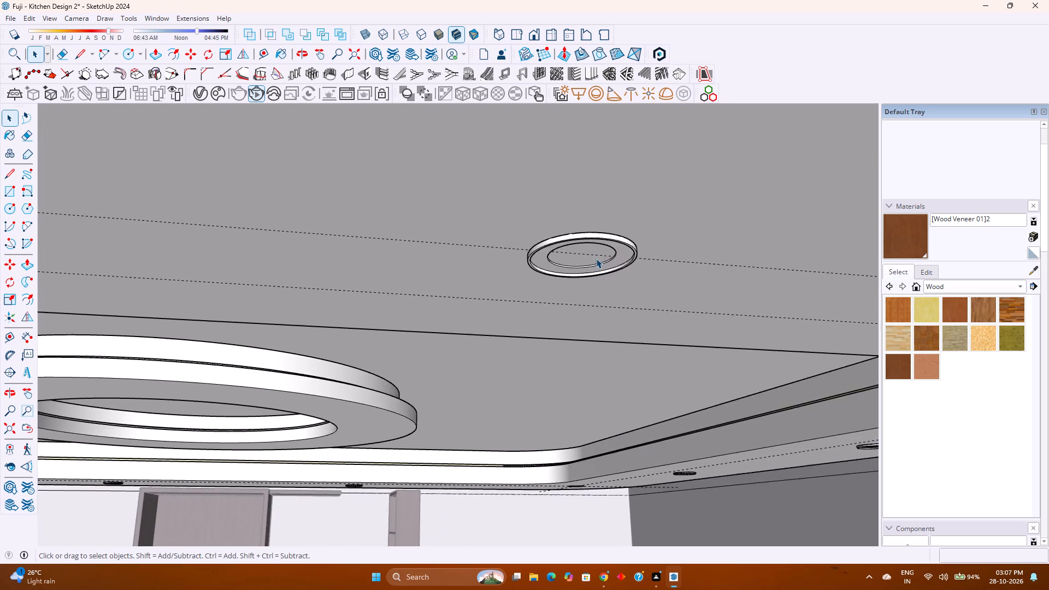
scroll(596, 258, up, 6)
double_click(575, 261)
scroll(575, 261, up, 3)
click(575, 261)
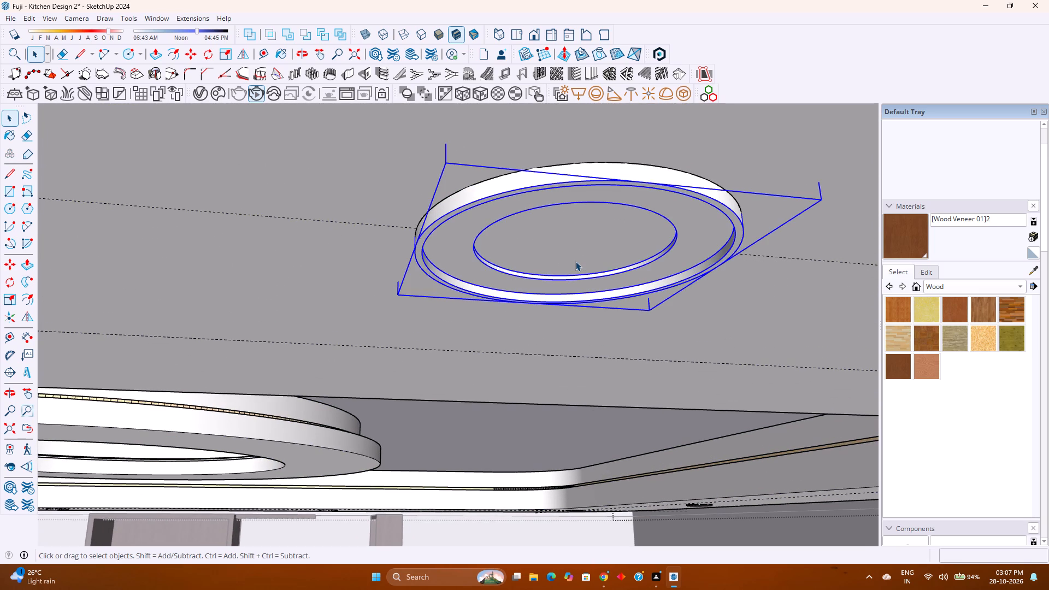
double_click(575, 261)
click(577, 255)
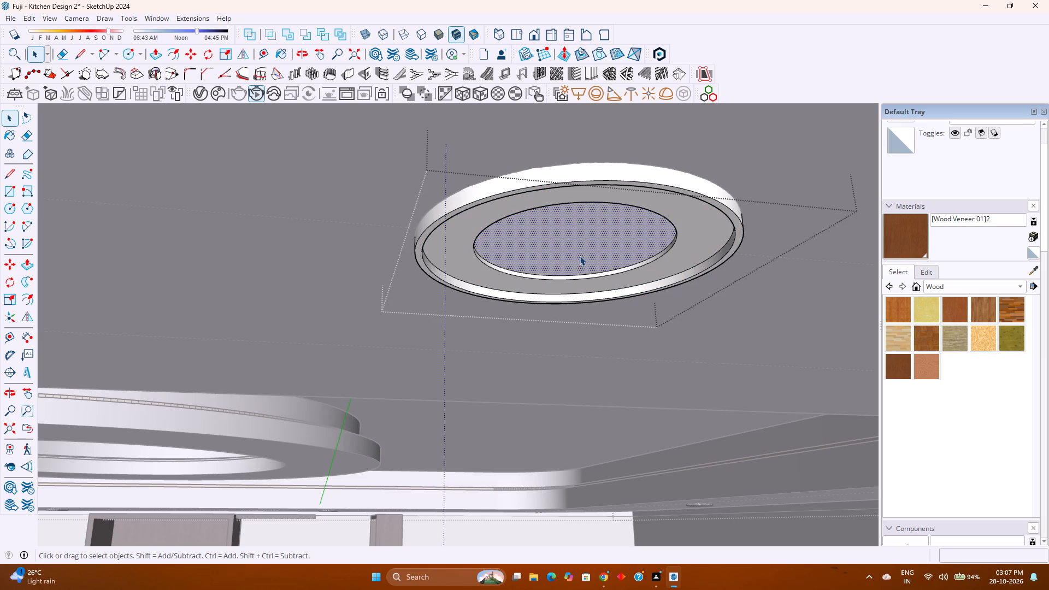
click(609, 93)
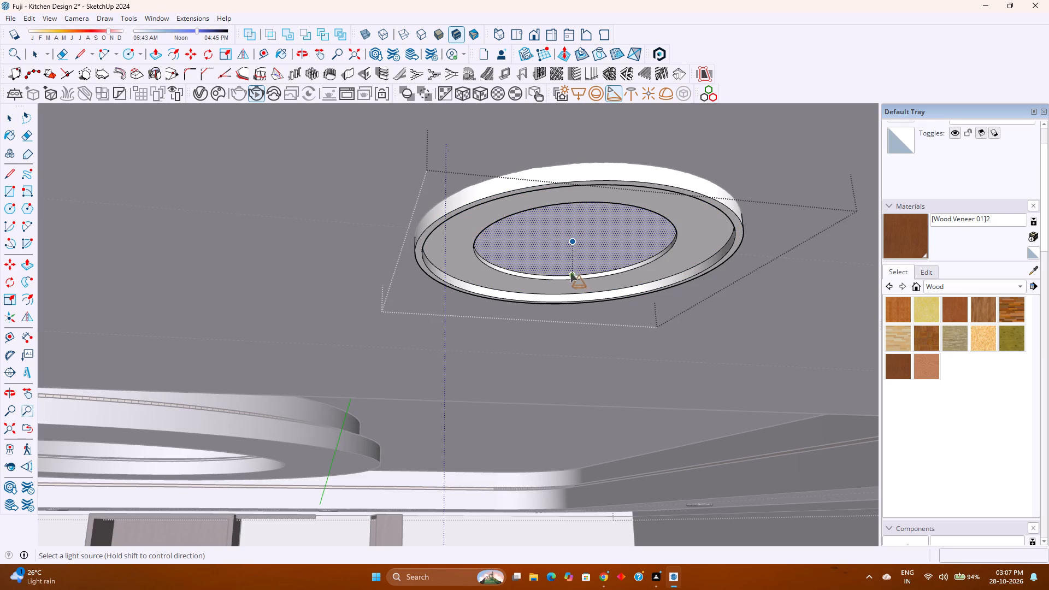
click(570, 241)
scroll(555, 261, down, 4)
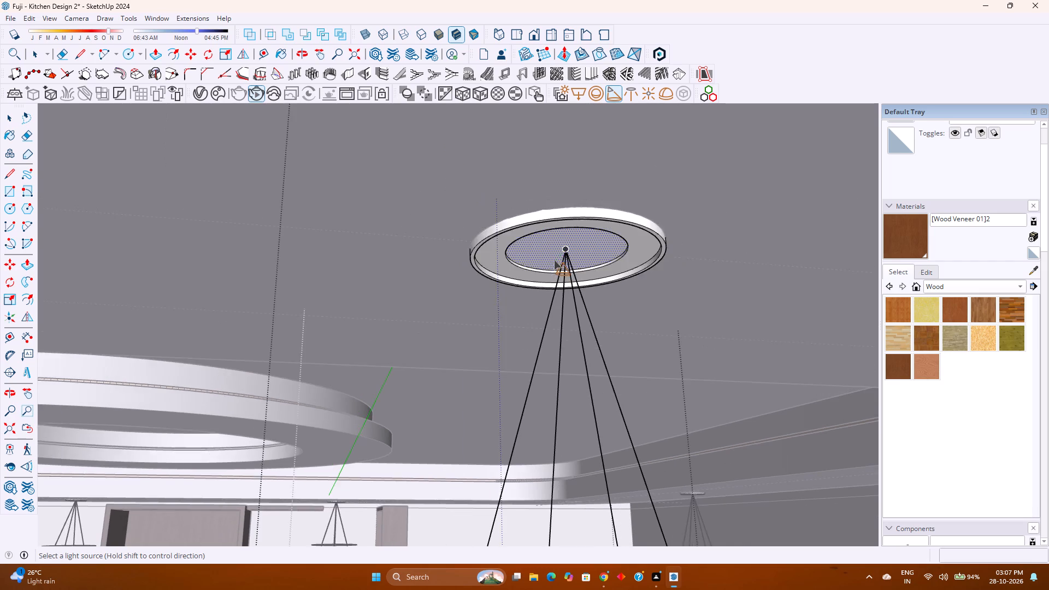
scroll(554, 260, down, 10)
scroll(506, 274, down, 4)
scroll(488, 248, down, 18)
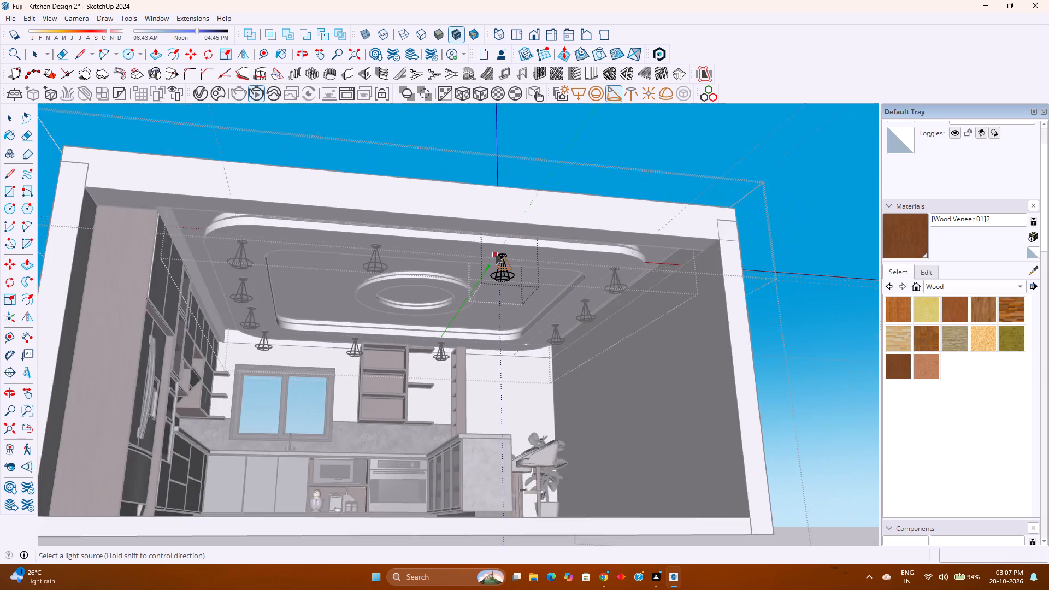
scroll(496, 255, down, 4)
middle_drag(497, 259, 420, 320)
scroll(427, 316, up, 5)
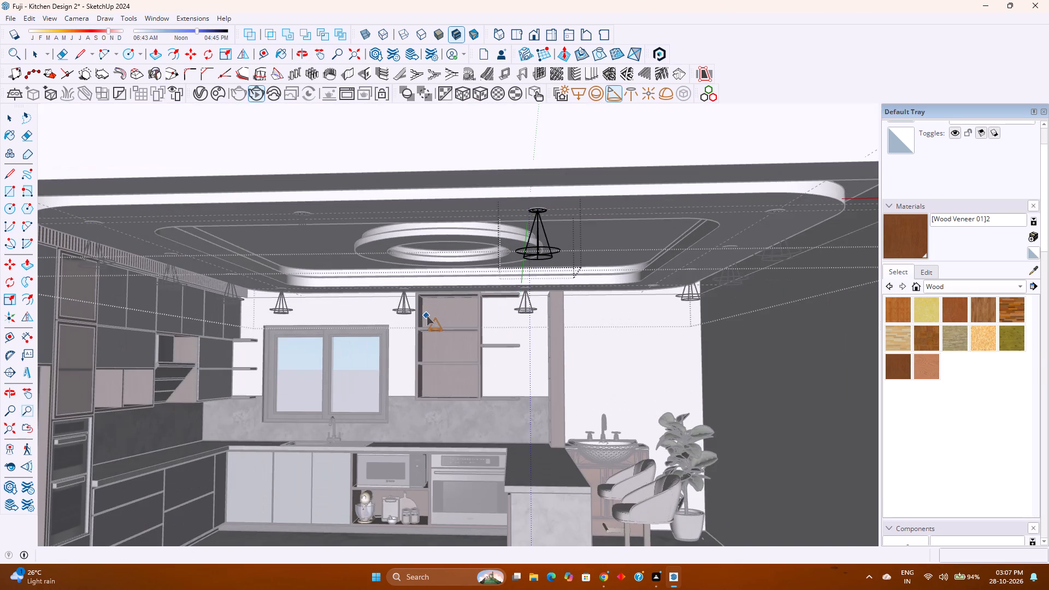
key(space)
key(Escape)
scroll(553, 327, down, 3)
key(grave)
key(Escape)
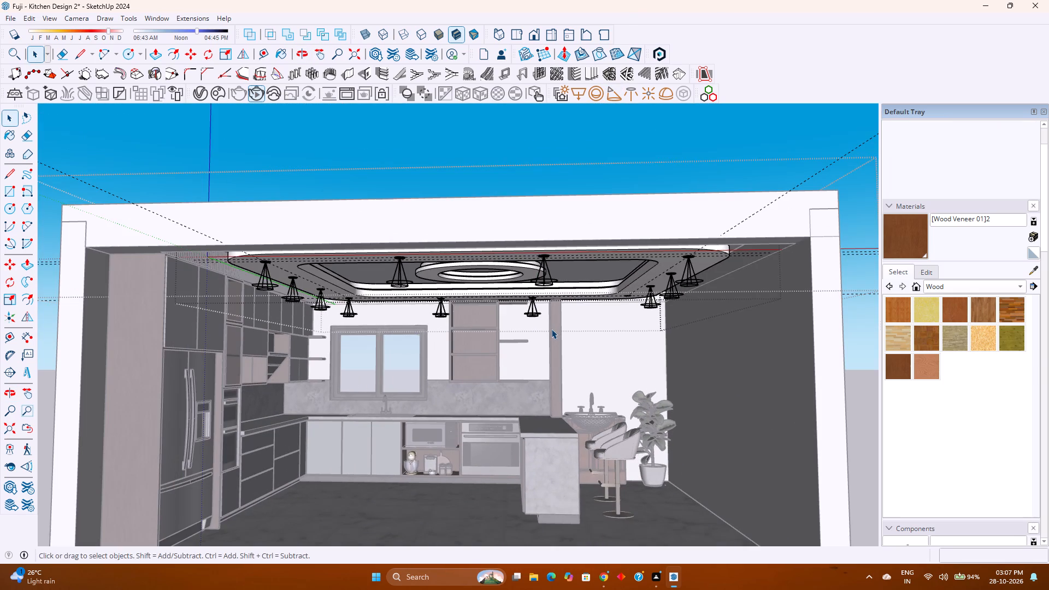
key(Escape)
scroll(554, 330, up, 1)
middle_click(554, 330)
middle_click(553, 329)
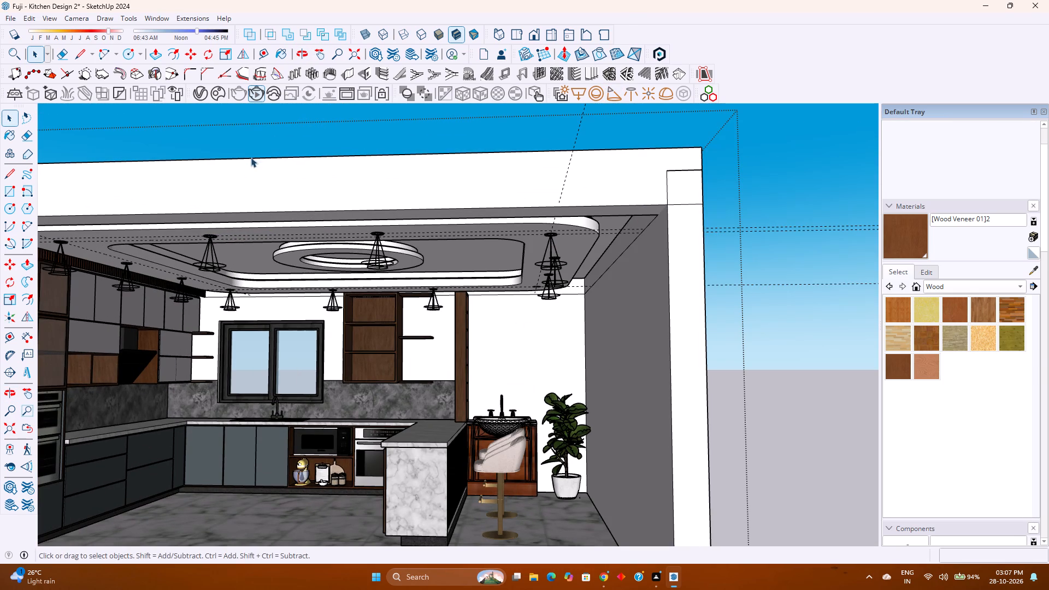
Delete all guides from the model.
click(27, 16)
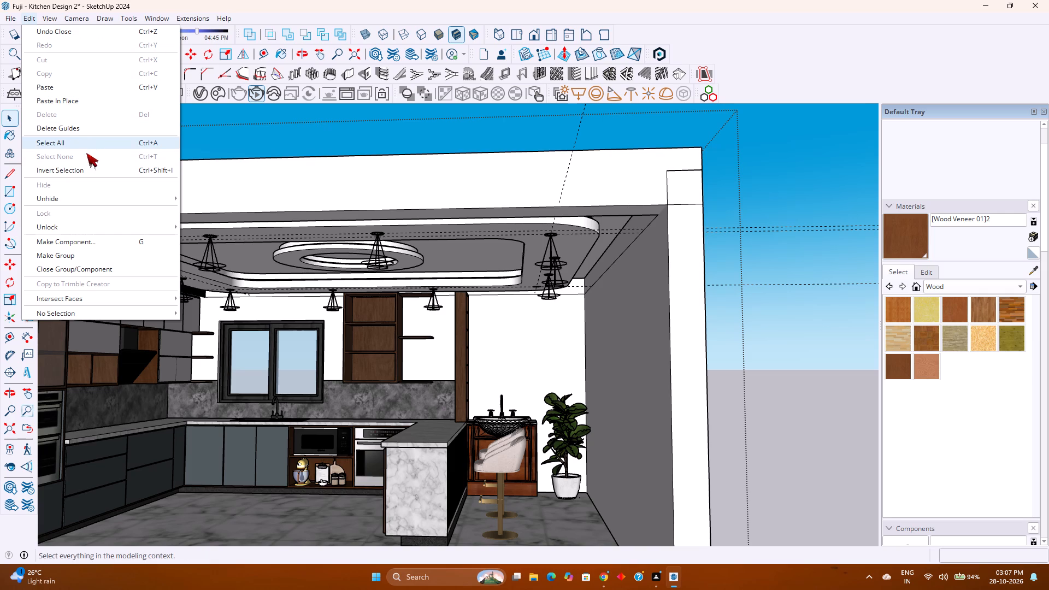
click(96, 132)
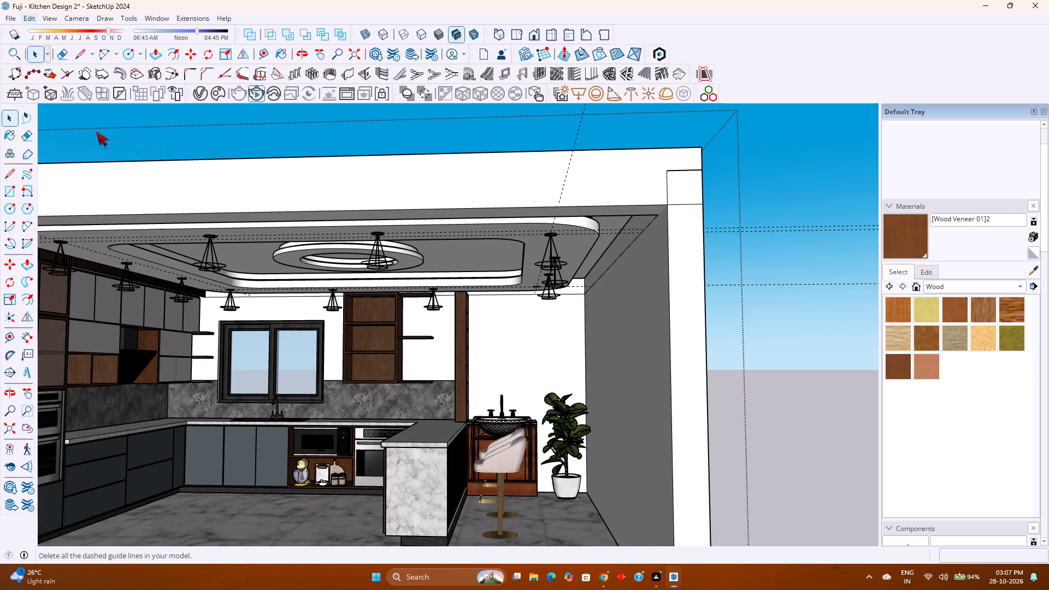
Examine the kitchen from several angles, including the false ceiling, the island and the washbasin corner.
shift+middle_drag(446, 320, 456, 317)
shift+middle_drag(467, 313, 611, 268)
shift+middle_click(611, 268)
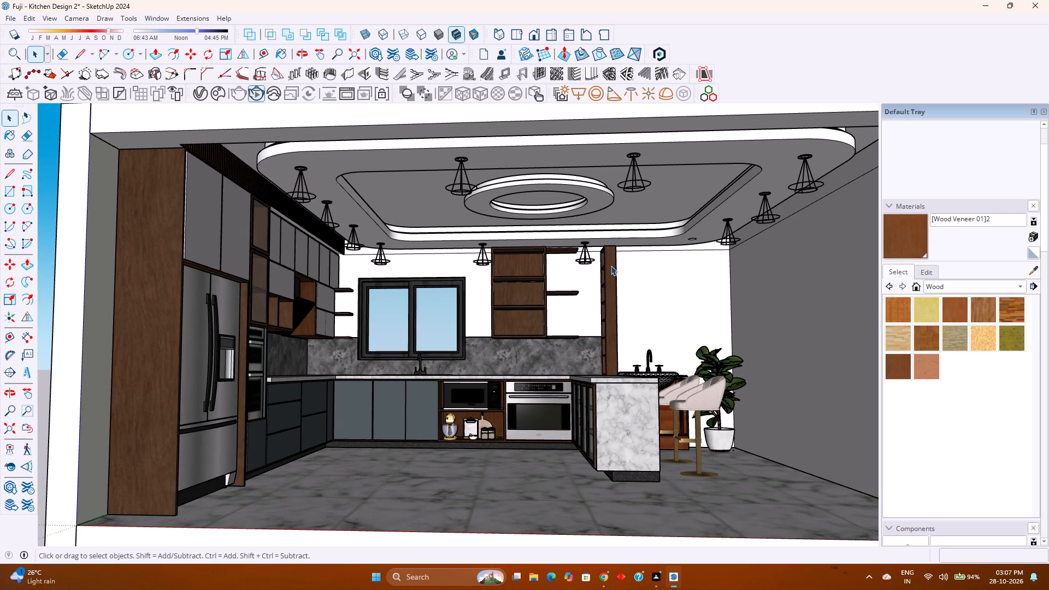
scroll(615, 274, down, 2)
middle_drag(615, 275, 563, 339)
scroll(563, 339, up, 3)
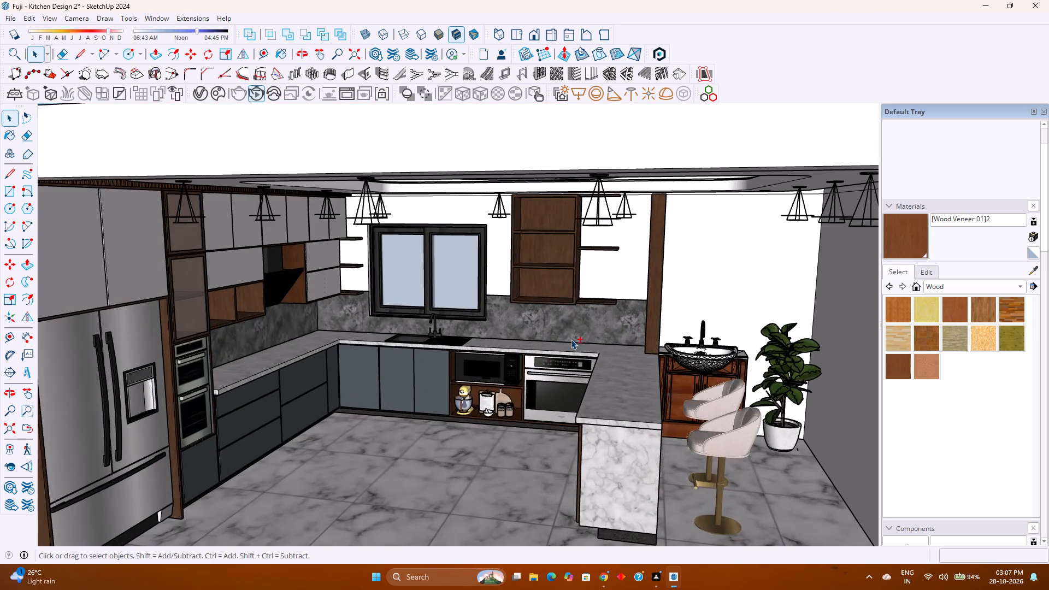
shift+middle_drag(571, 339, 562, 284)
shift+middle_click(562, 284)
scroll(563, 284, up, 1)
scroll(565, 282, down, 4)
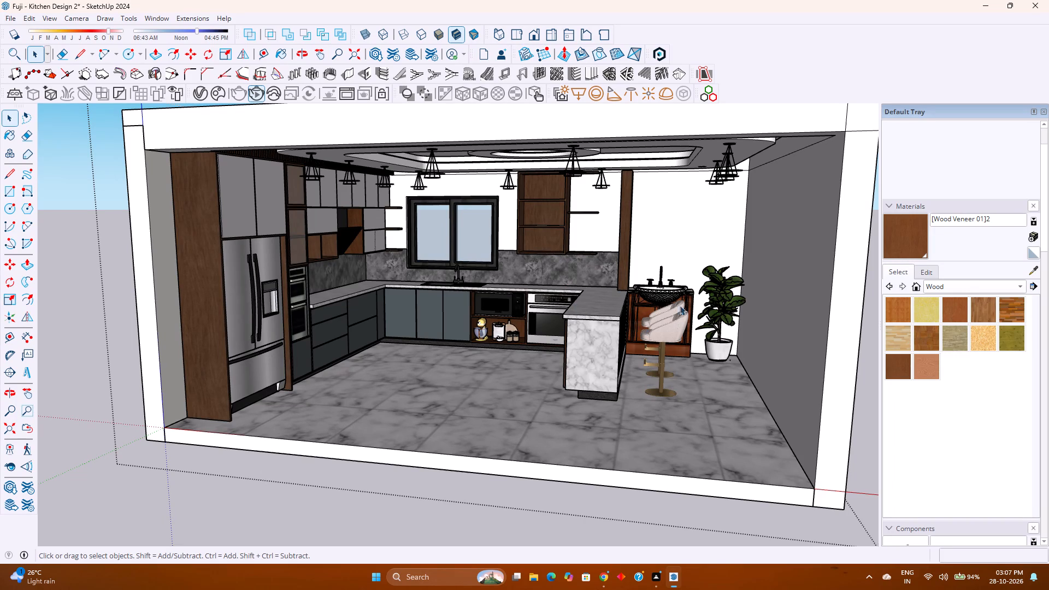
shift+middle_drag(717, 259, 667, 312)
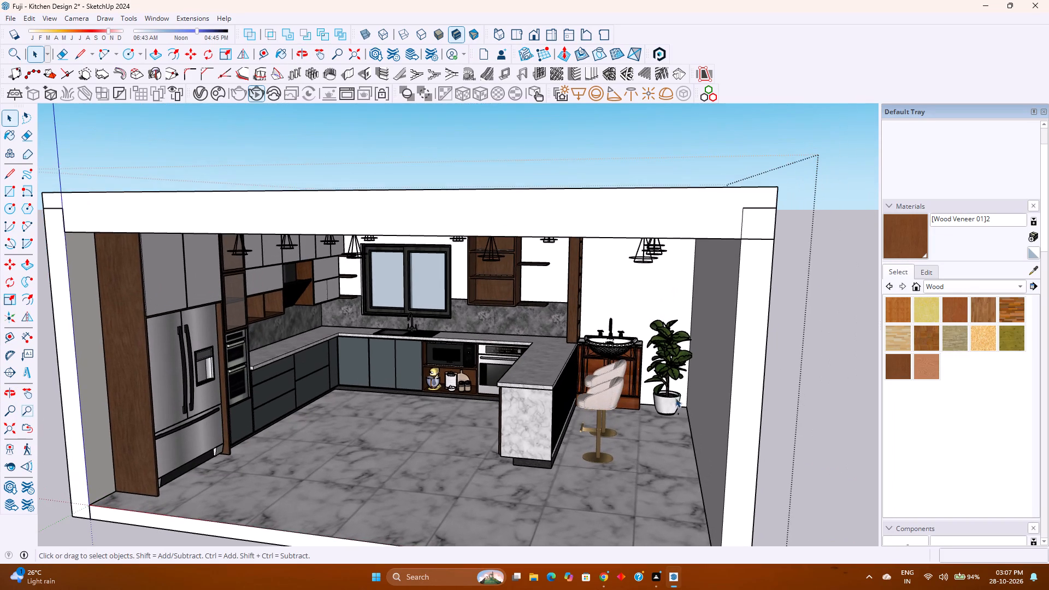
scroll(678, 397, up, 3)
scroll(630, 407, up, 2)
middle_drag(638, 412, 662, 422)
middle_click(662, 422)
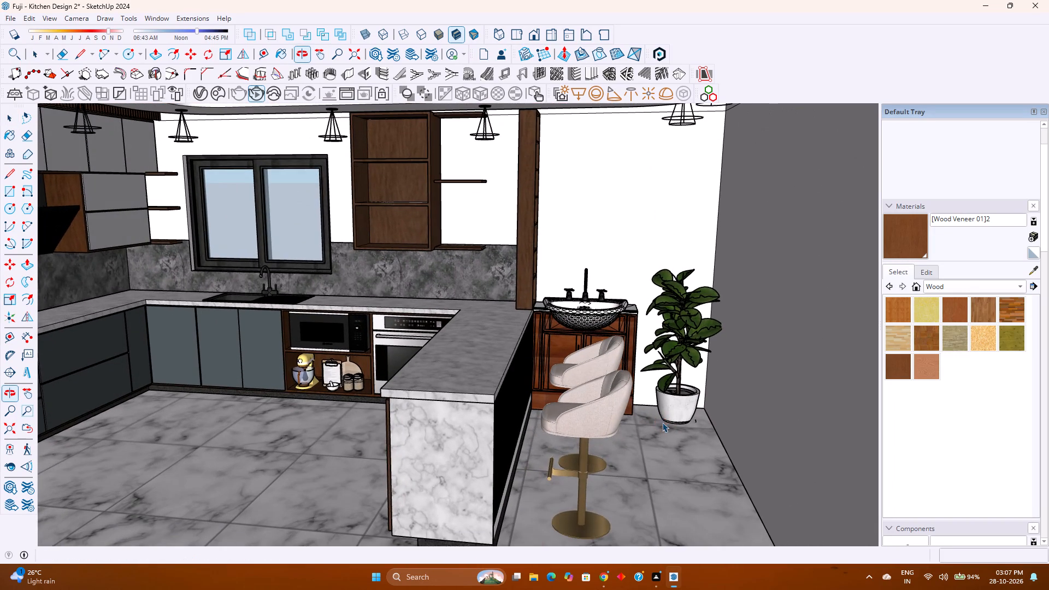
scroll(662, 416, down, 3)
middle_drag(645, 411, 624, 371)
middle_click(623, 370)
scroll(623, 365, down, 3)
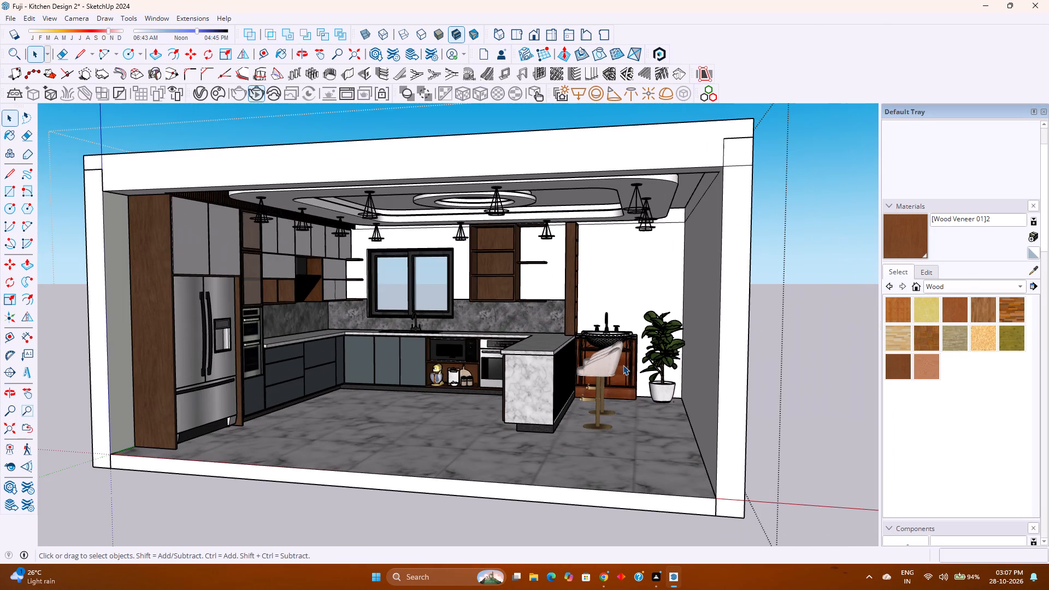
shift+middle_drag(593, 356, 608, 395)
middle_drag(604, 393, 532, 376)
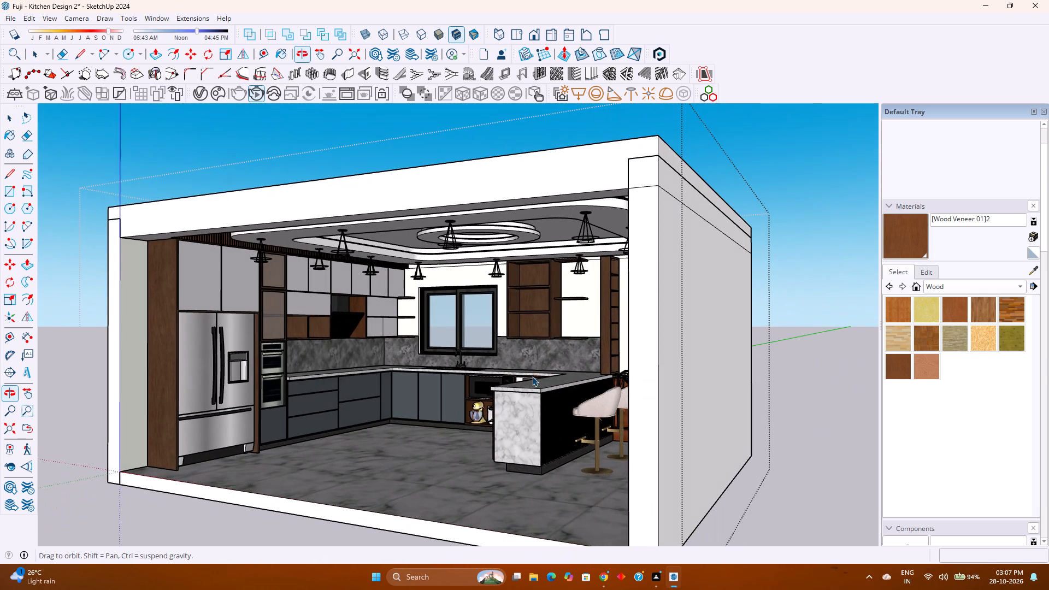
middle_drag(393, 404, 517, 403)
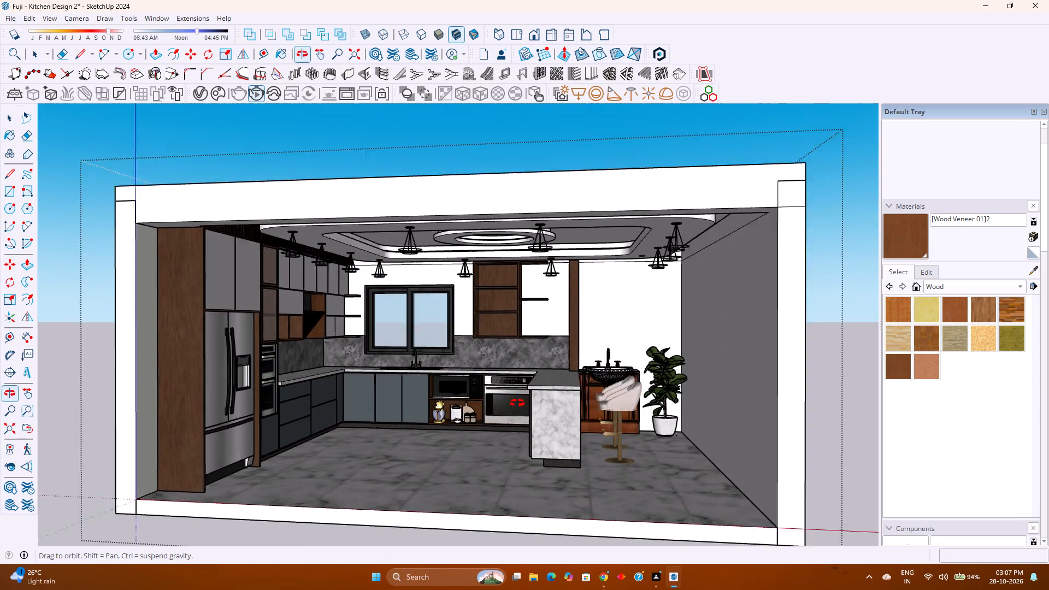
middle_drag(517, 403, 531, 403)
scroll(587, 368, up, 8)
middle_drag(597, 367, 573, 391)
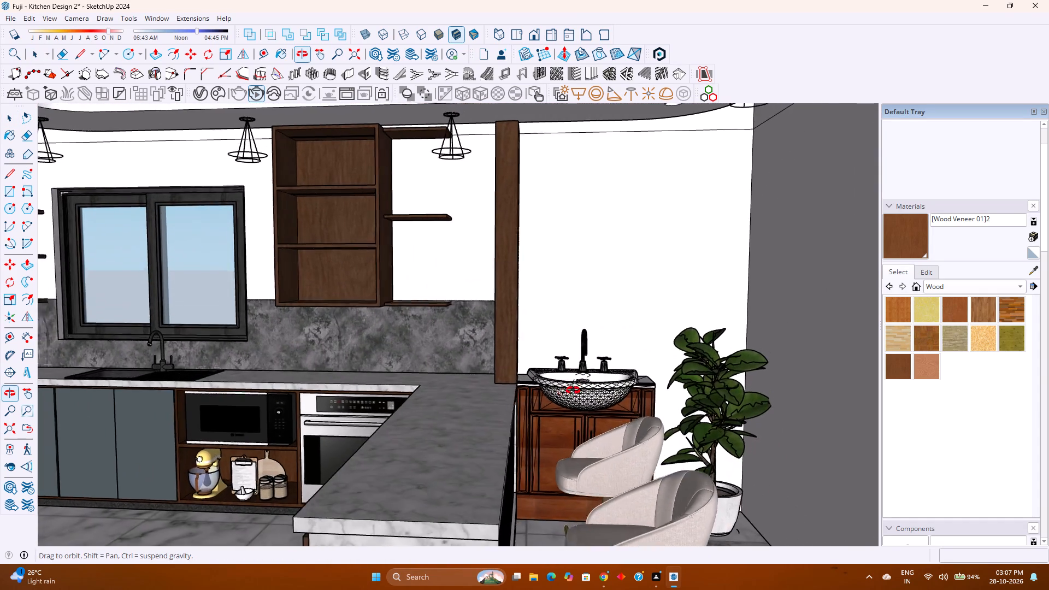
middle_drag(573, 391, 571, 390)
middle_click(571, 390)
scroll(571, 384, down, 4)
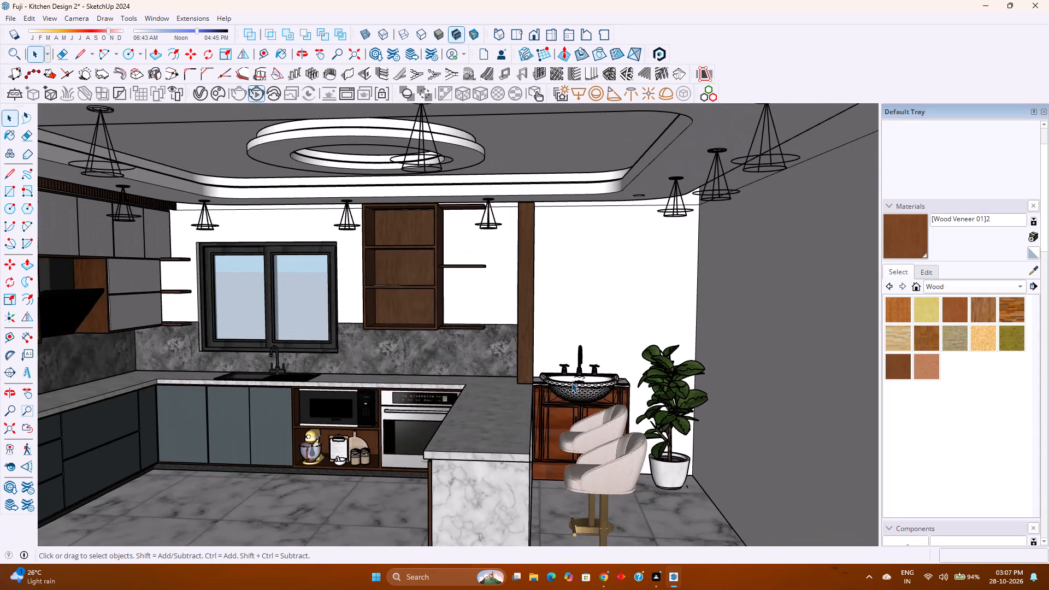
scroll(570, 382, down, 3)
shift+middle_drag(570, 381, 573, 327)
shift+middle_click(573, 327)
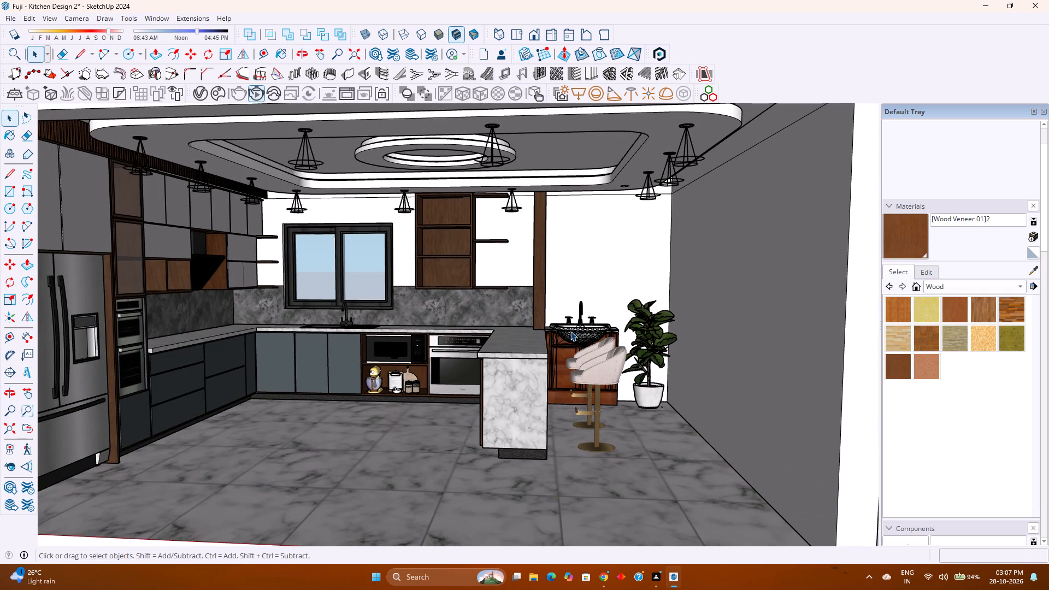
Save the kitchen model.
key(ctrl+s)
Start a V-Ray interactive render of the kitchen interior view.
click(262, 96)
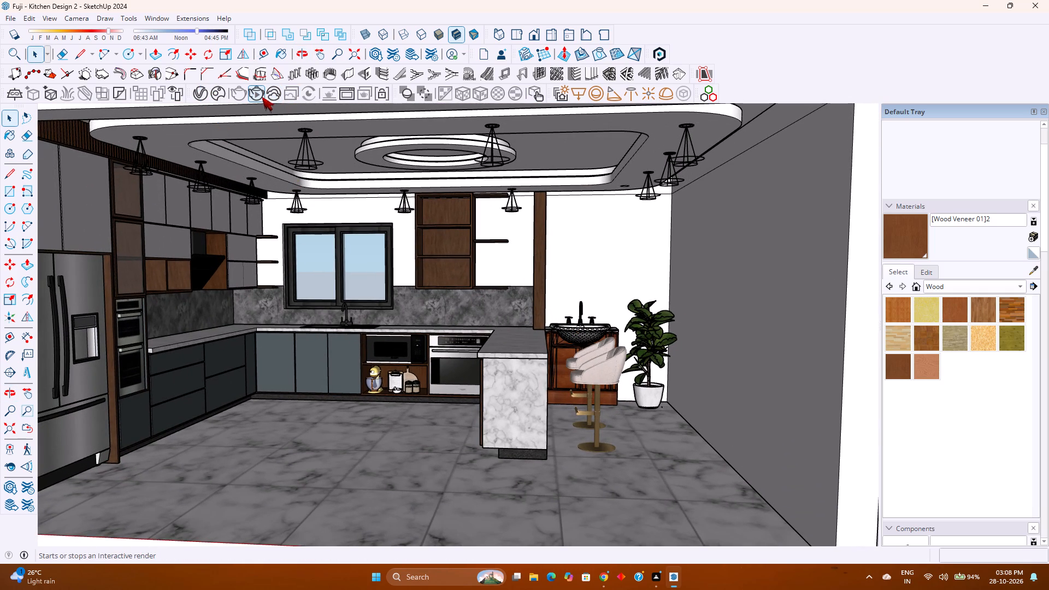
click(257, 93)
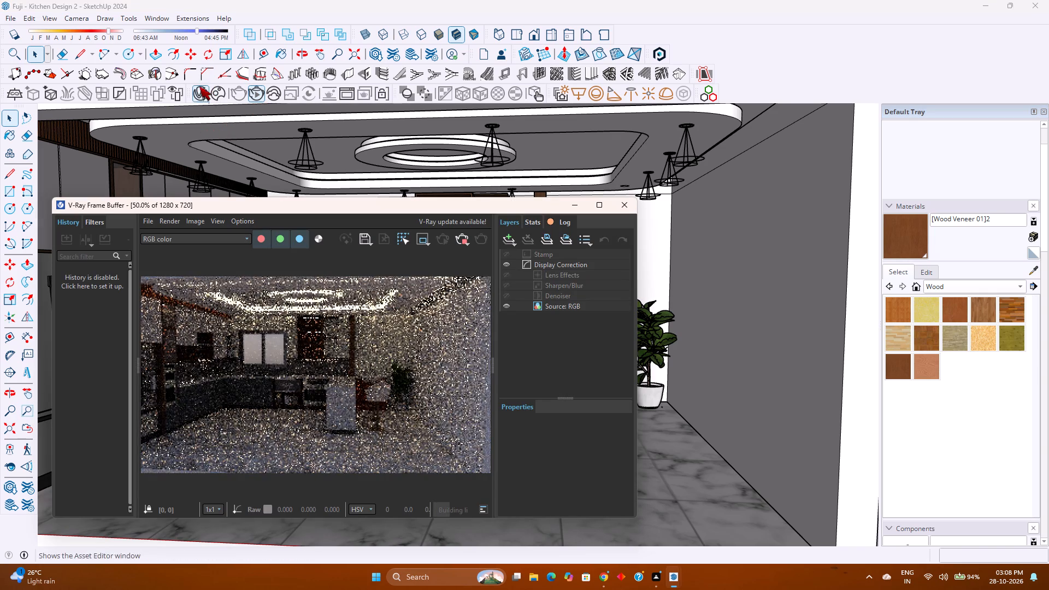
Set the V-Ray spot light's intensity units to Radiance (W/m^2/sr).
click(196, 97)
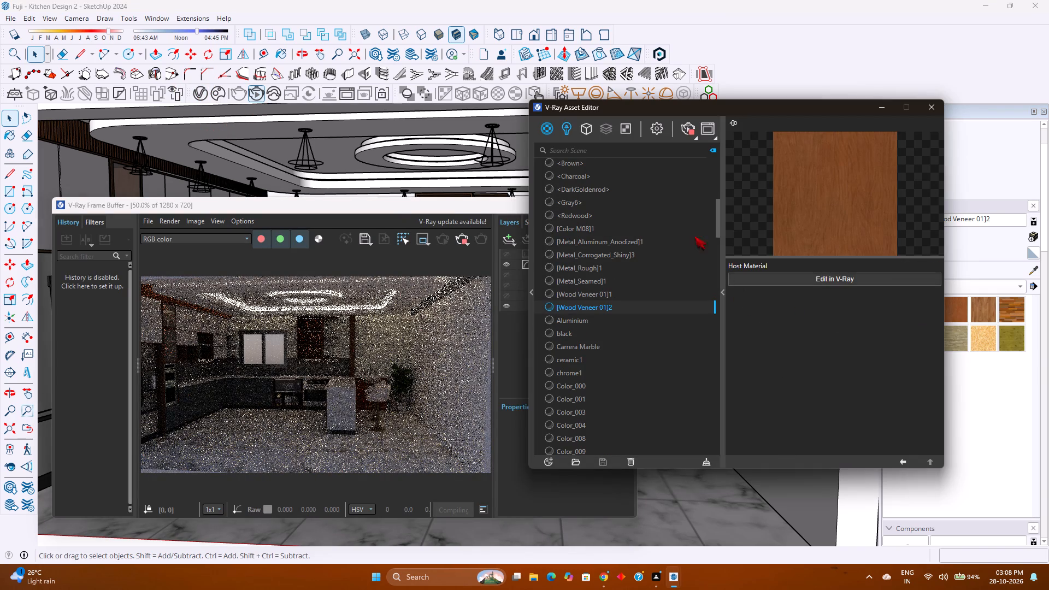
click(567, 131)
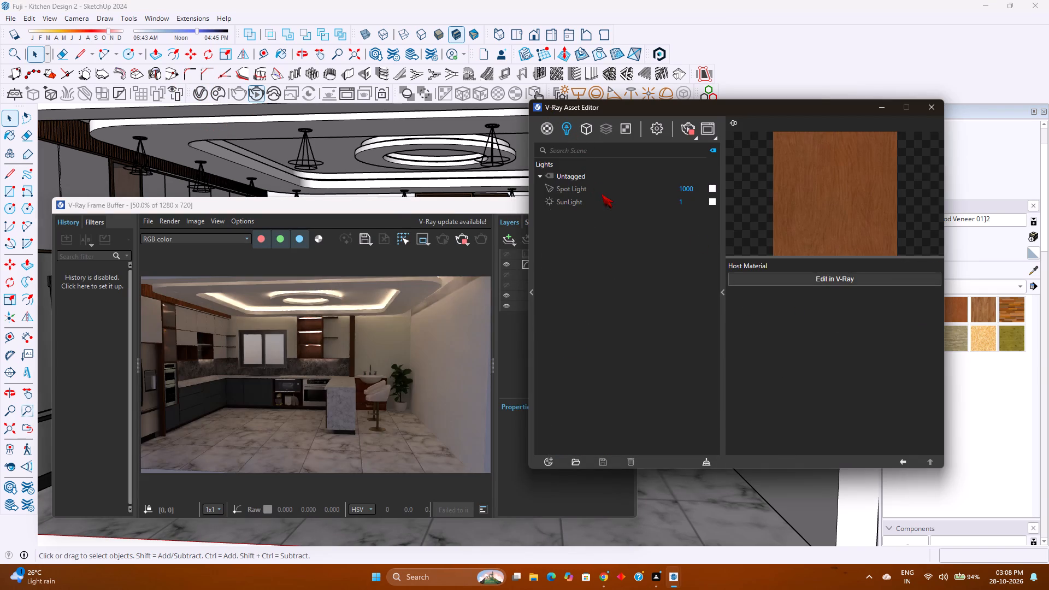
click(598, 188)
click(820, 328)
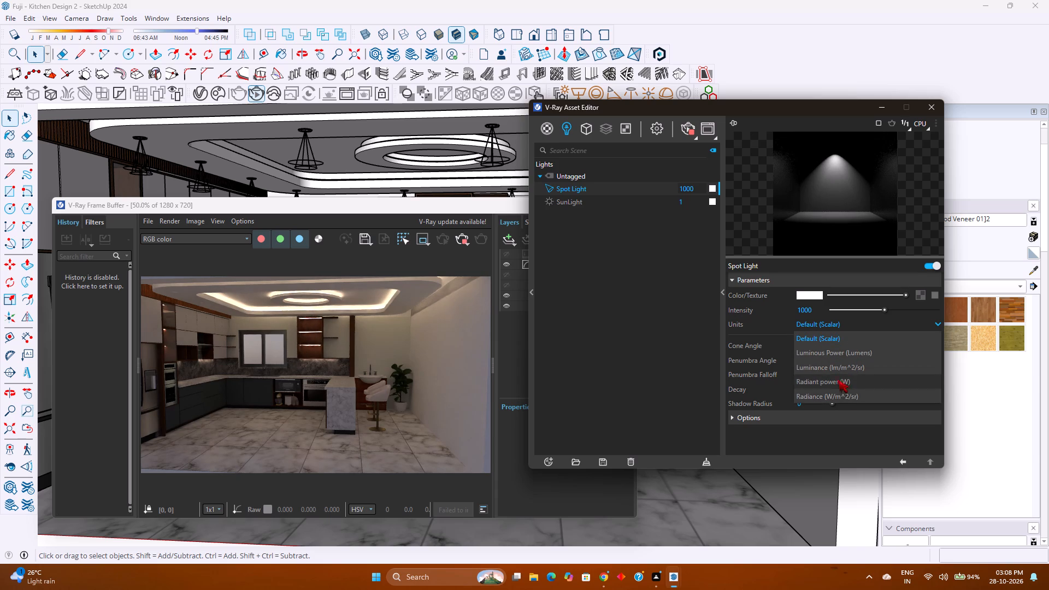
click(859, 402)
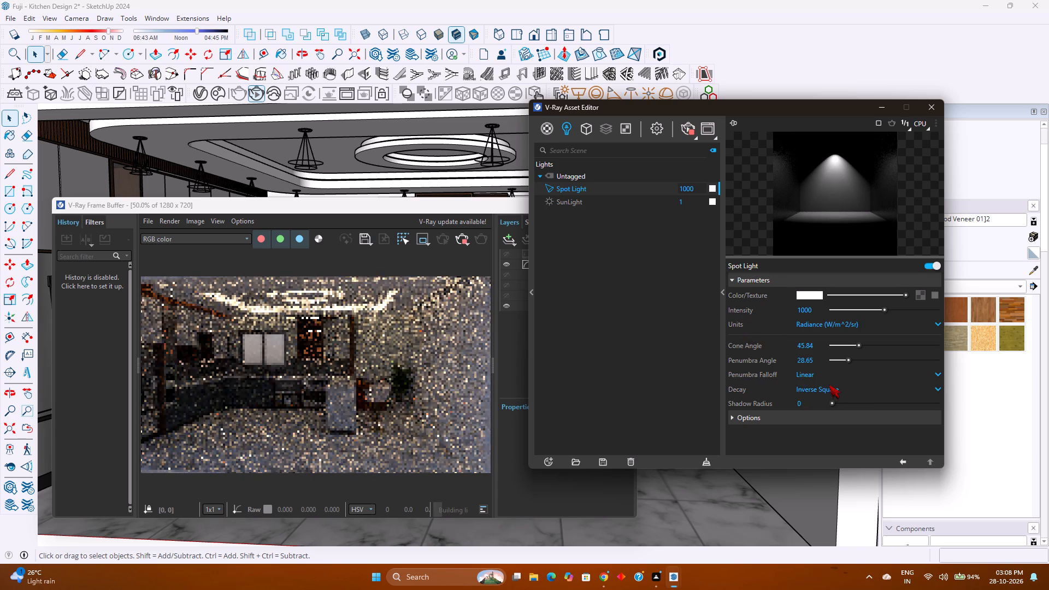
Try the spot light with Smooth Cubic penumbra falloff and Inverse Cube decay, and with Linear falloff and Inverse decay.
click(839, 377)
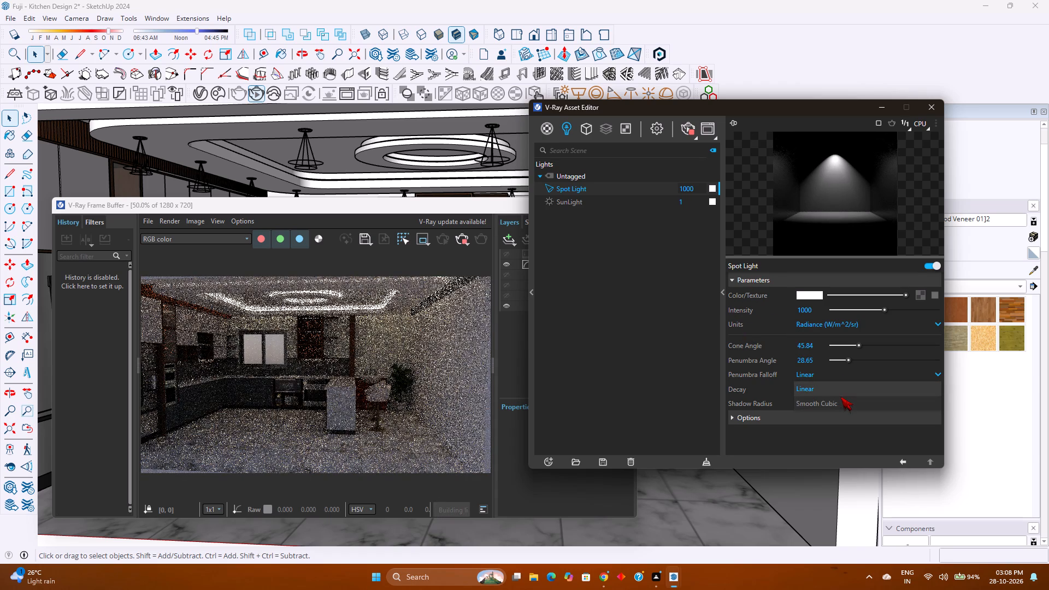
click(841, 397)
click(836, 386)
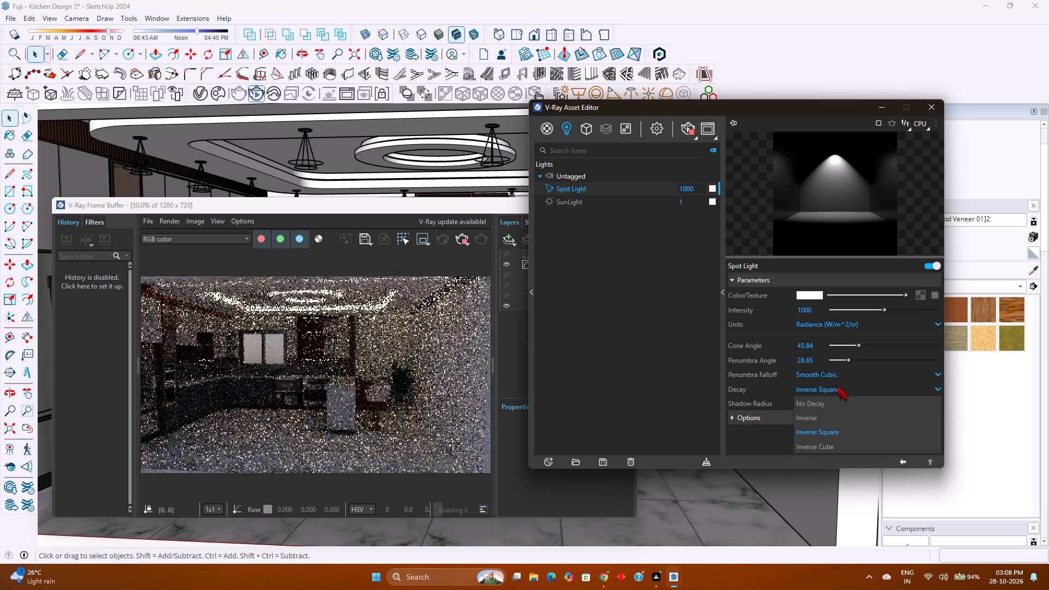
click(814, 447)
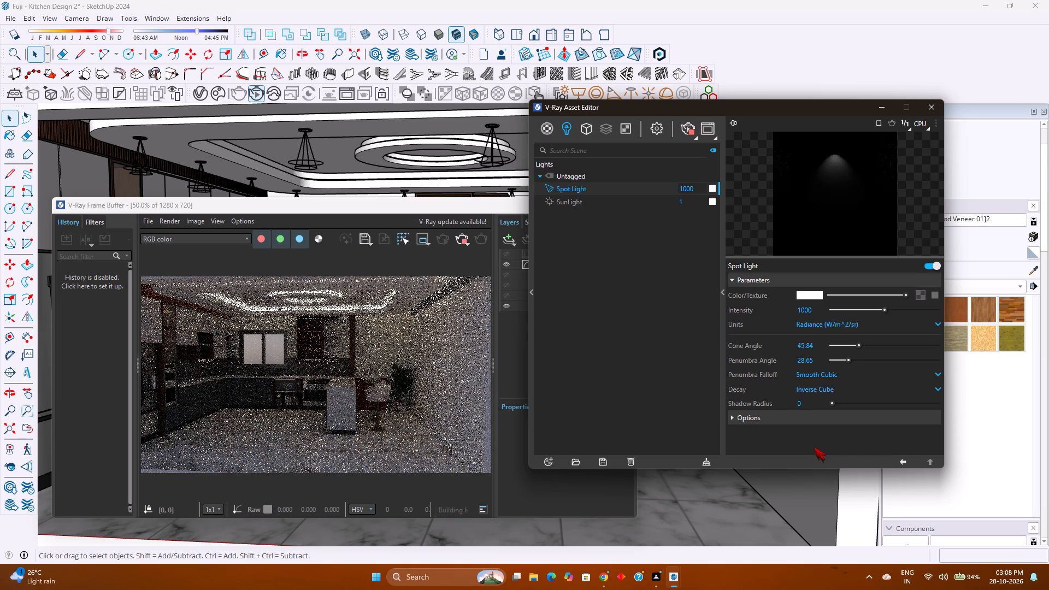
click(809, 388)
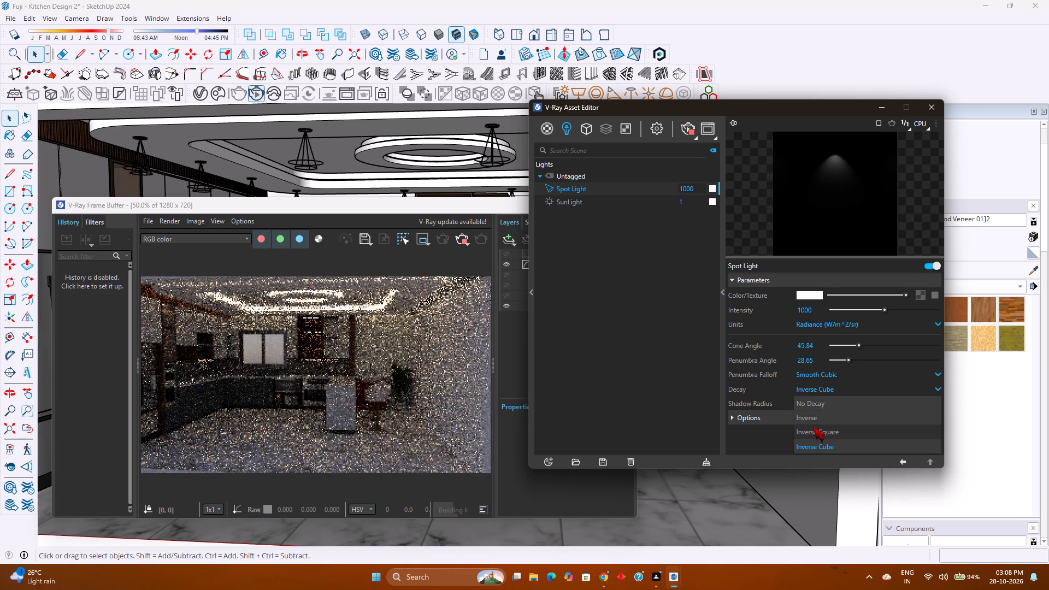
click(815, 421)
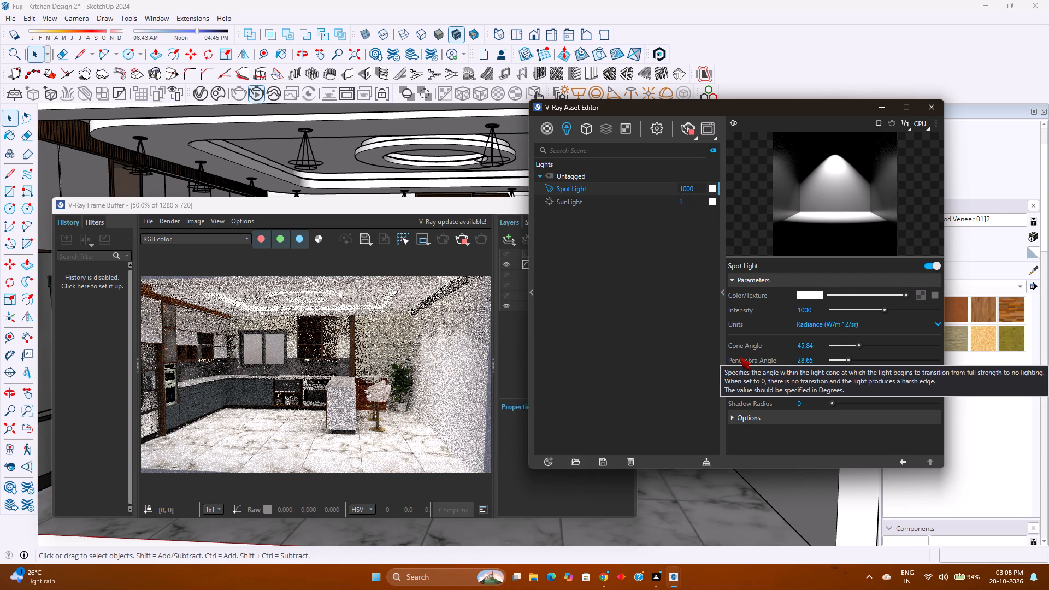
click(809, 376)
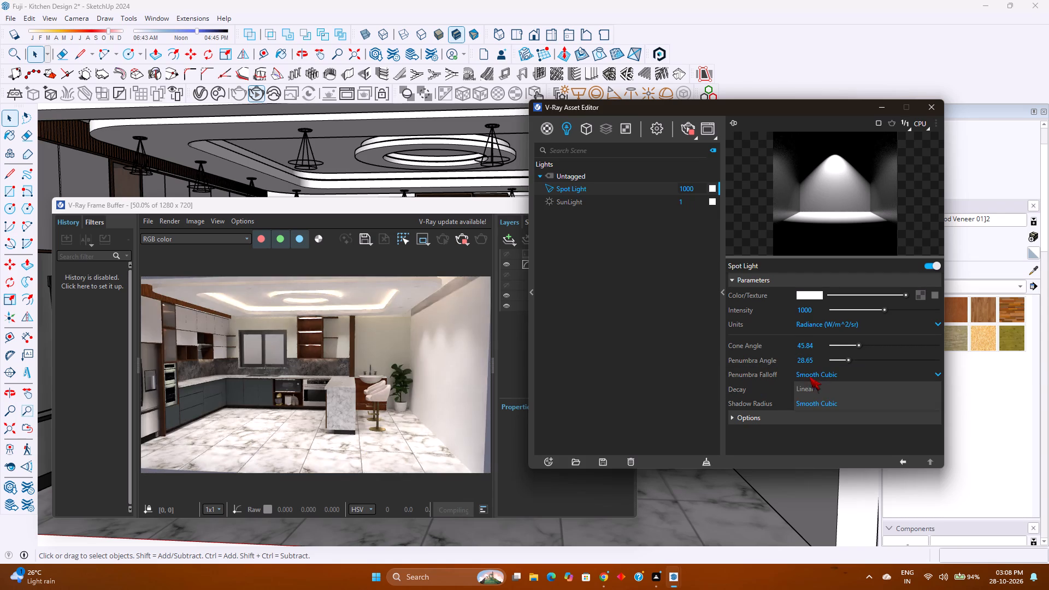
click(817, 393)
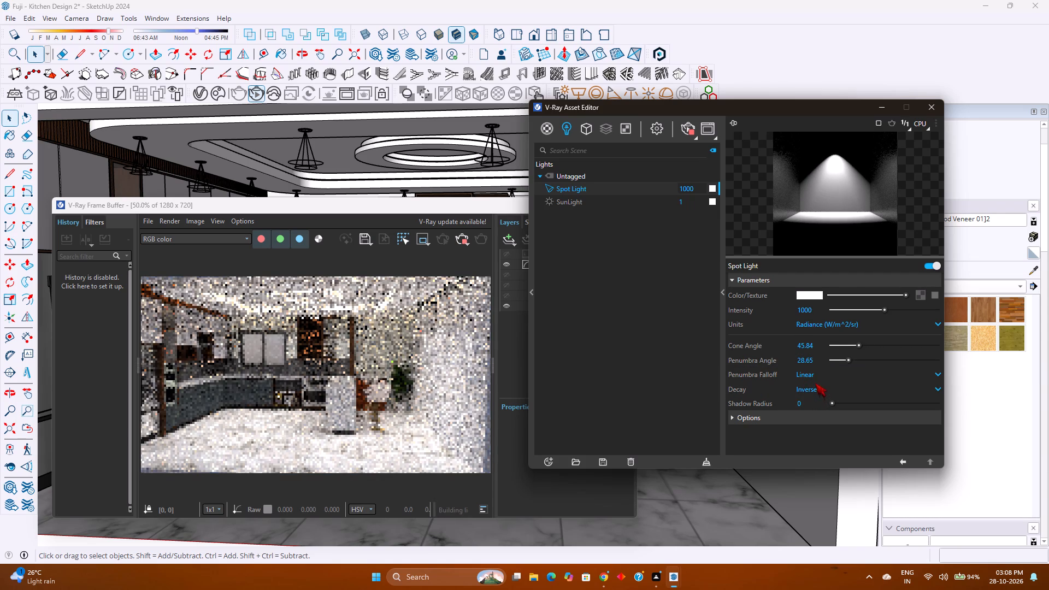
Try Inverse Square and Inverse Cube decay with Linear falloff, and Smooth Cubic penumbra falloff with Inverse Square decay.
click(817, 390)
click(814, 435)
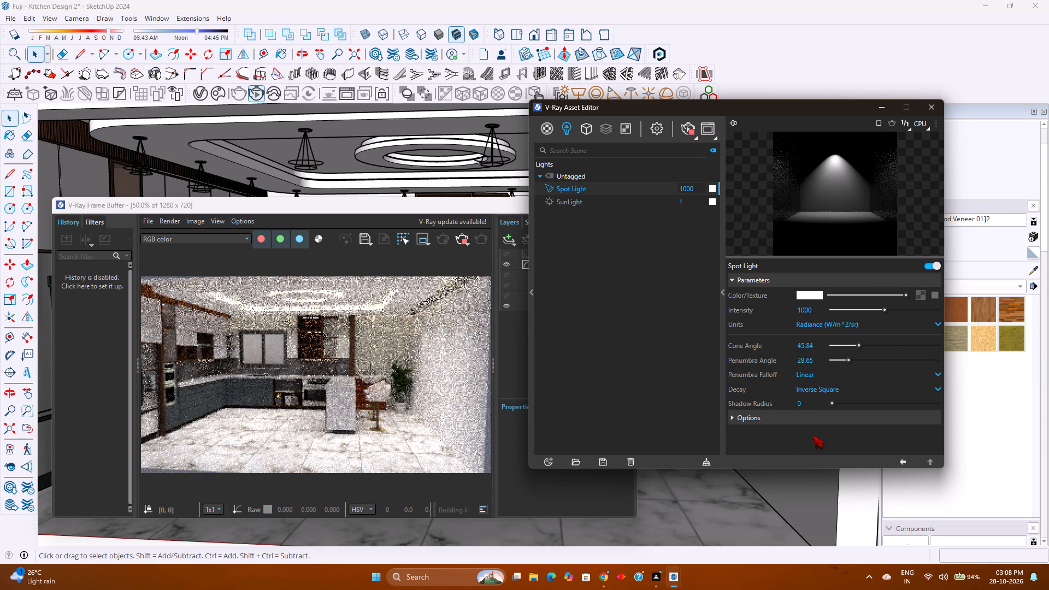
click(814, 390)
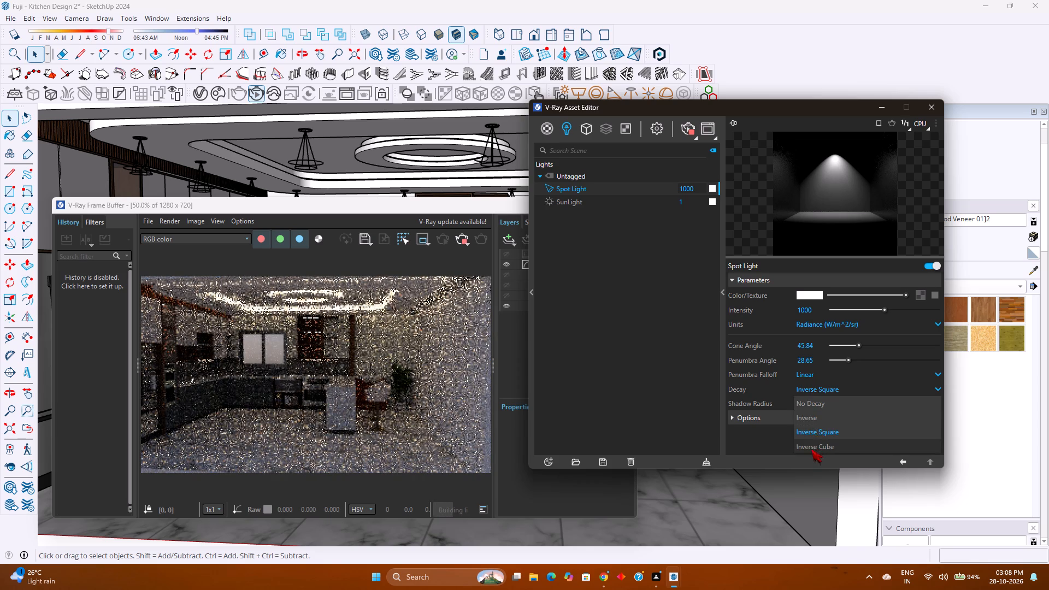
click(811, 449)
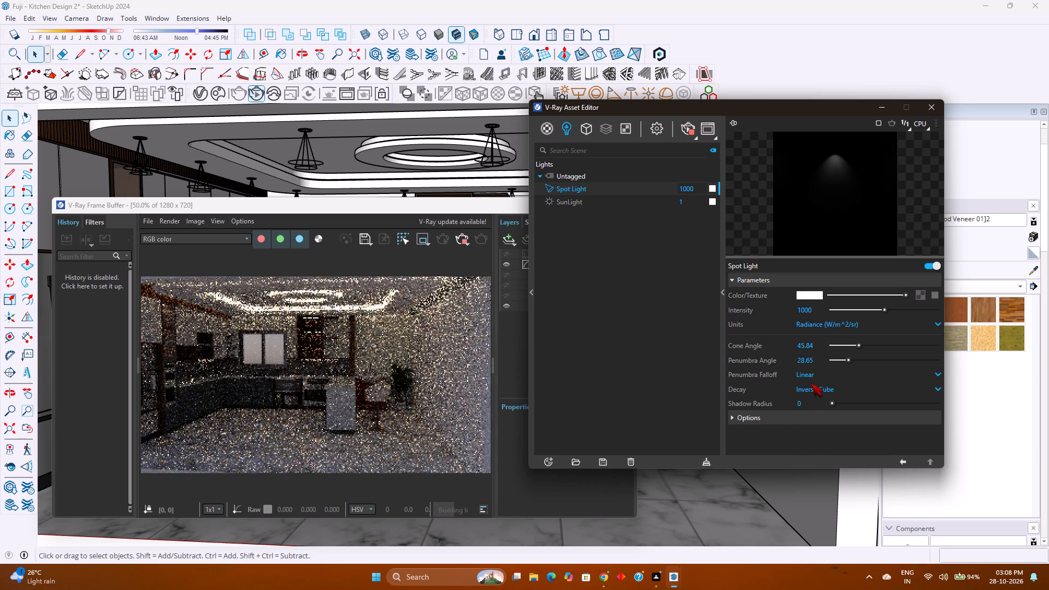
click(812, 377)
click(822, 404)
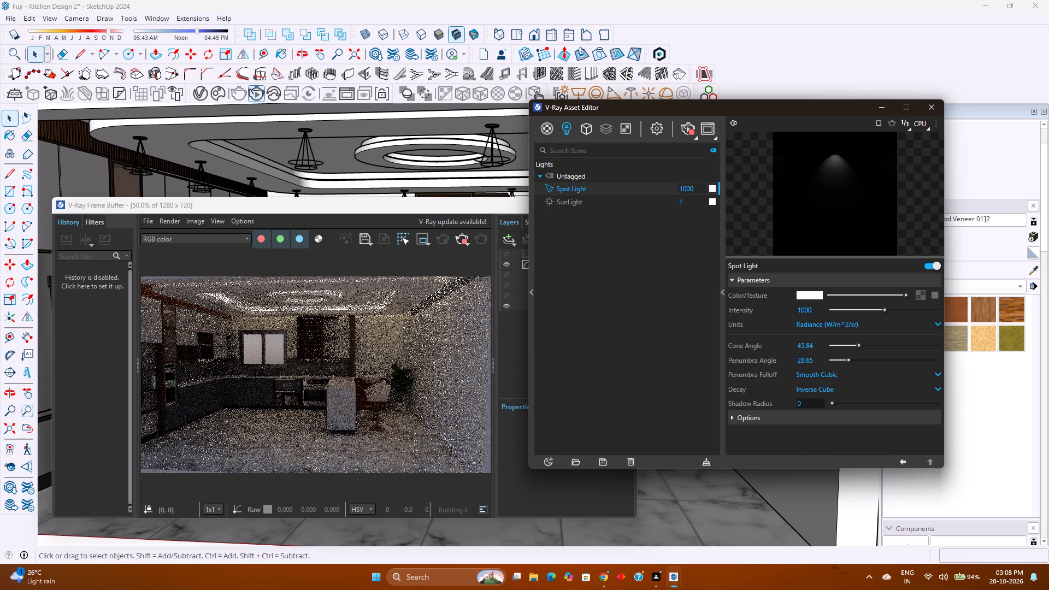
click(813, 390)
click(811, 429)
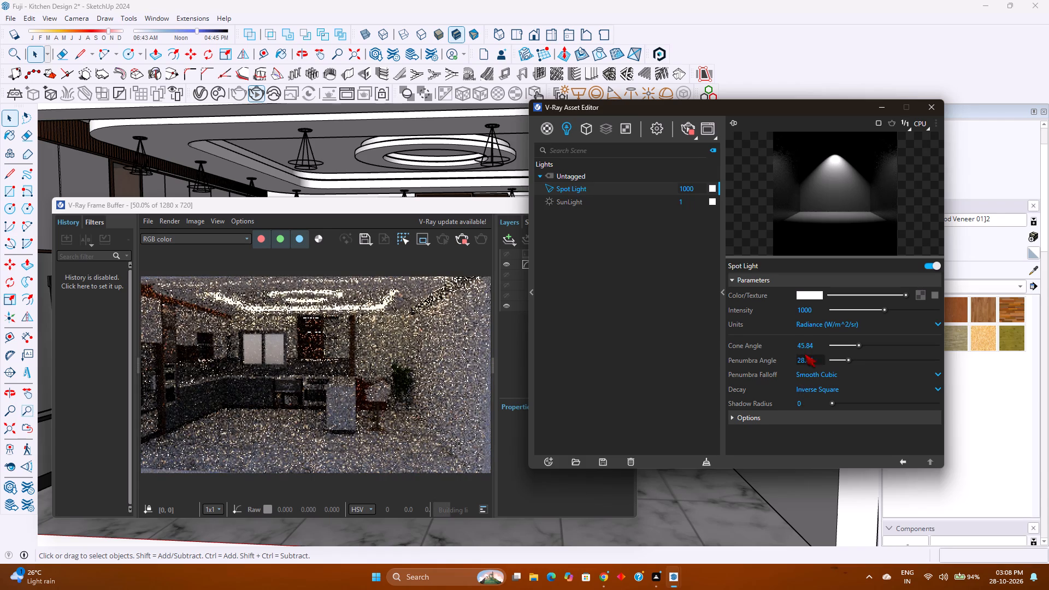
Set the spot light's decay to Inverse and its penumbra falloff to Linear.
click(807, 391)
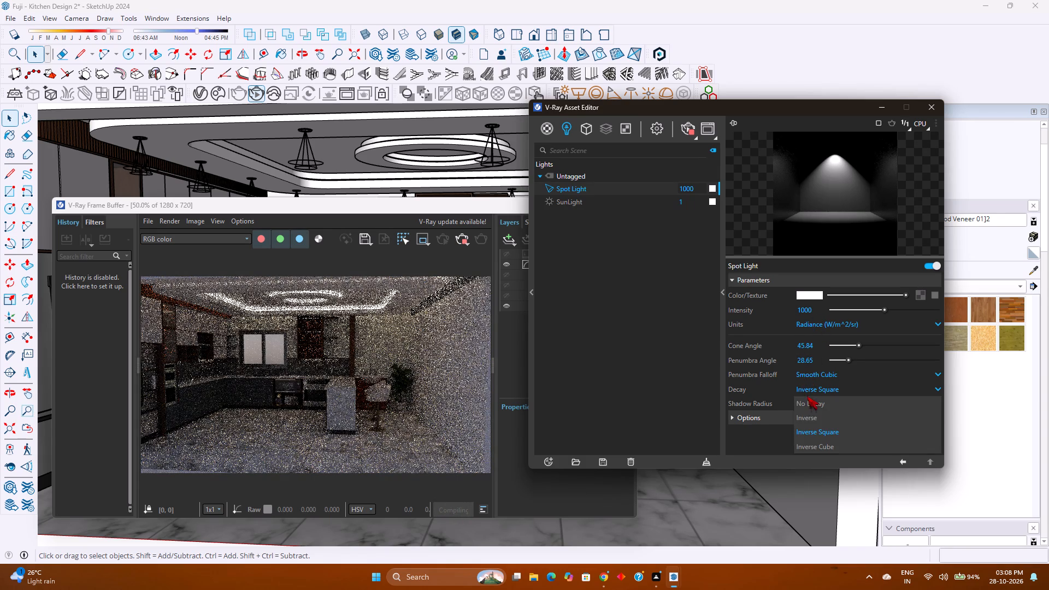
click(806, 411)
click(812, 376)
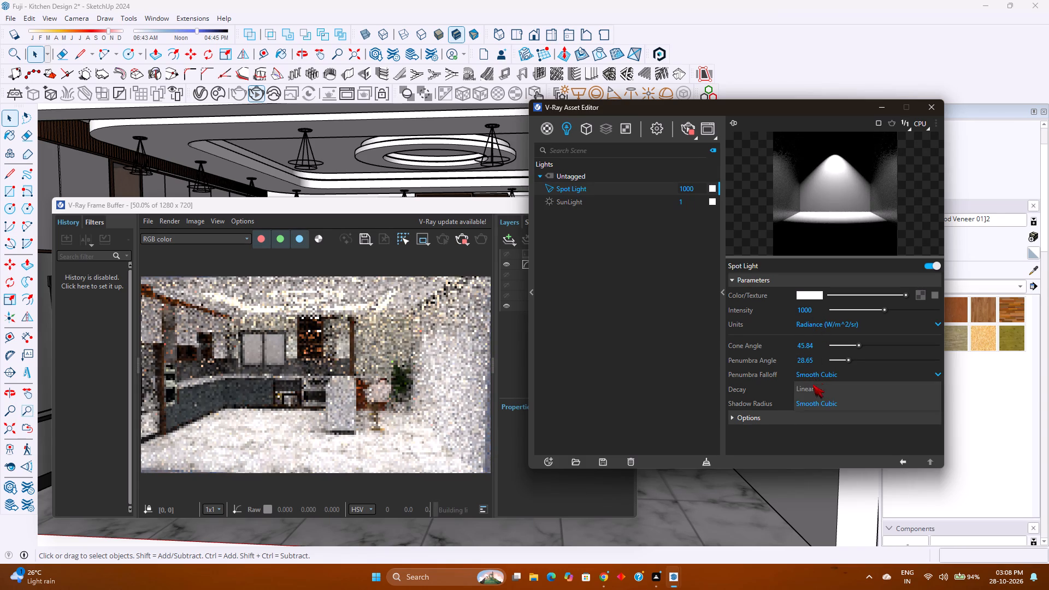
click(813, 390)
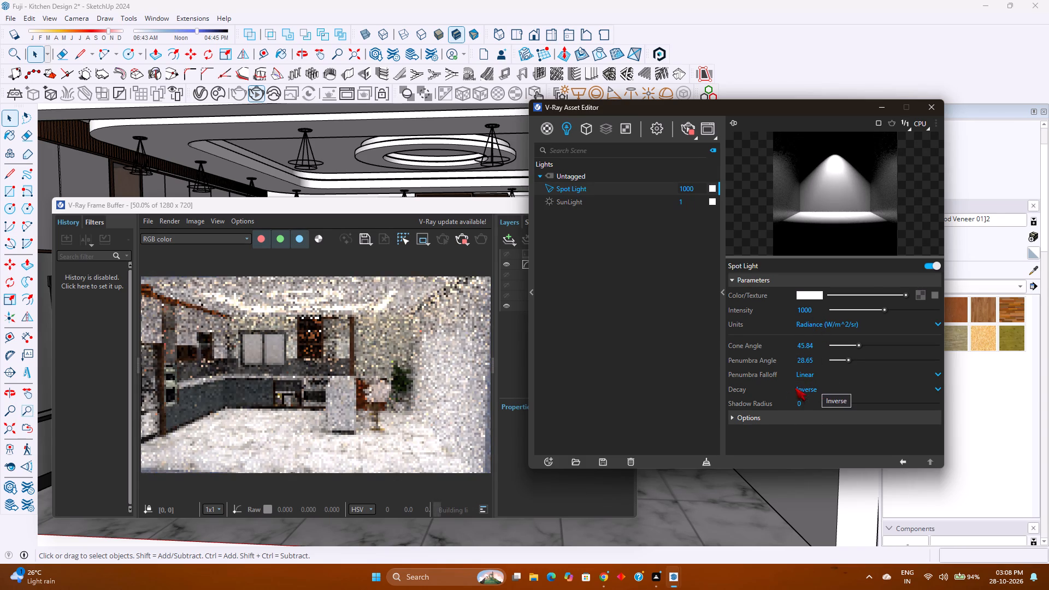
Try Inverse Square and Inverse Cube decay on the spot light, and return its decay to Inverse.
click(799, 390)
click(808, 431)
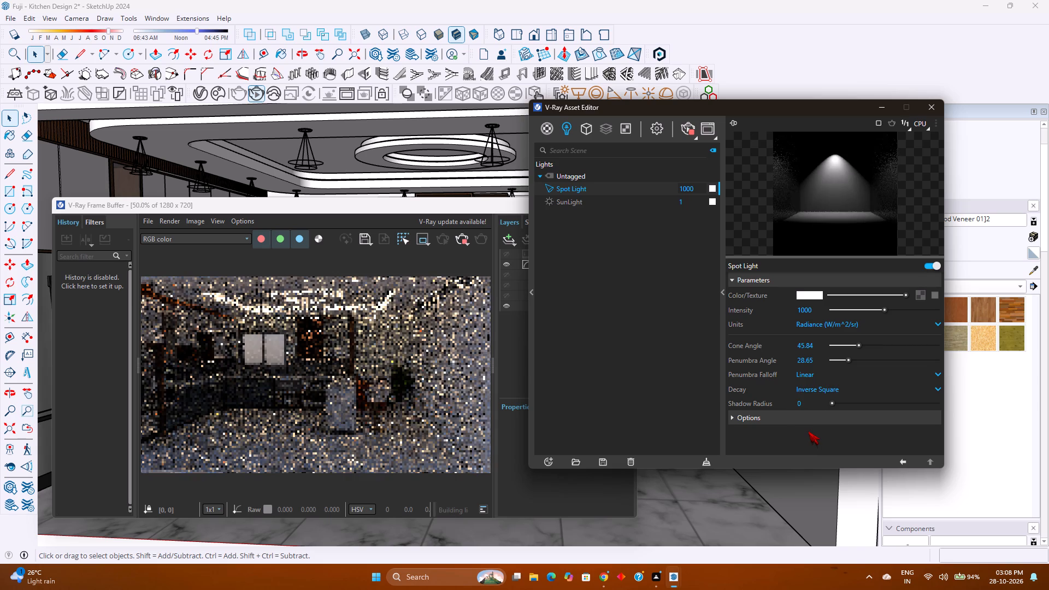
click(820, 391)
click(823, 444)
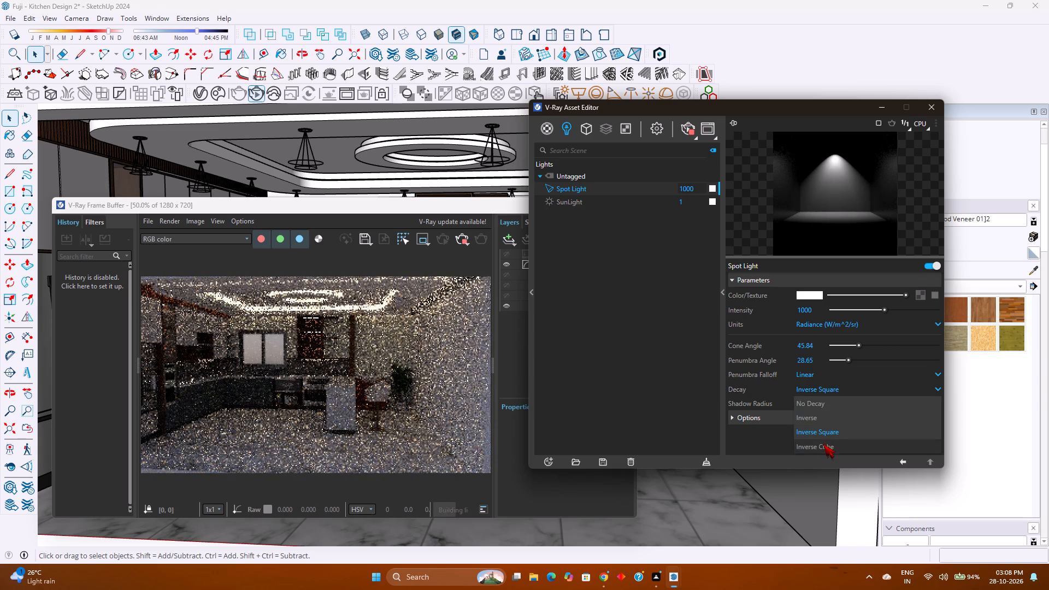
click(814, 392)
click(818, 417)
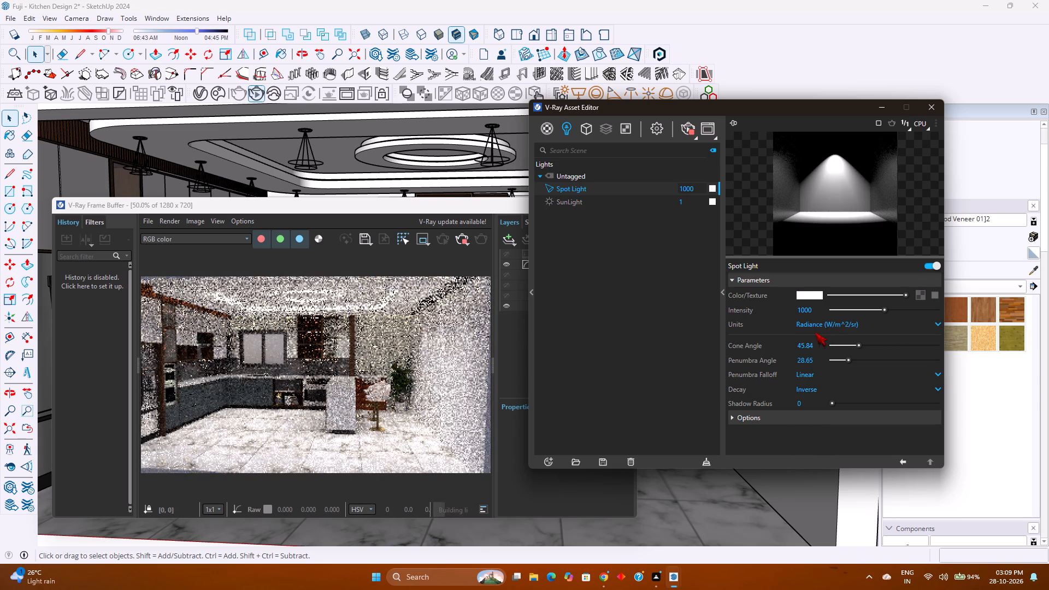
Change the spot light's colour to a pale warm cream, about R 0.991, G 0.915, B 0.824.
click(815, 294)
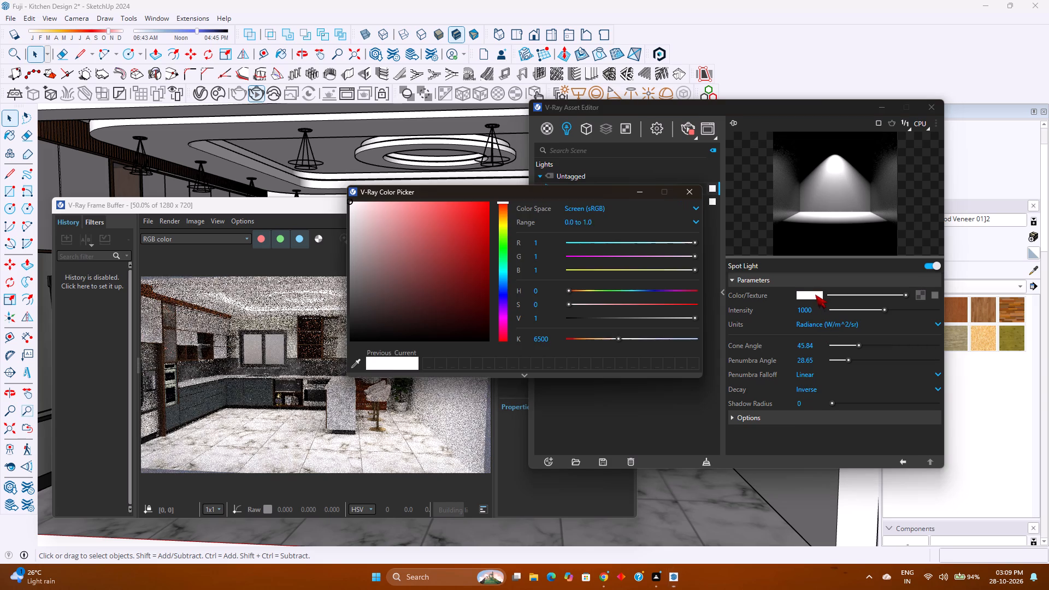
click(504, 214)
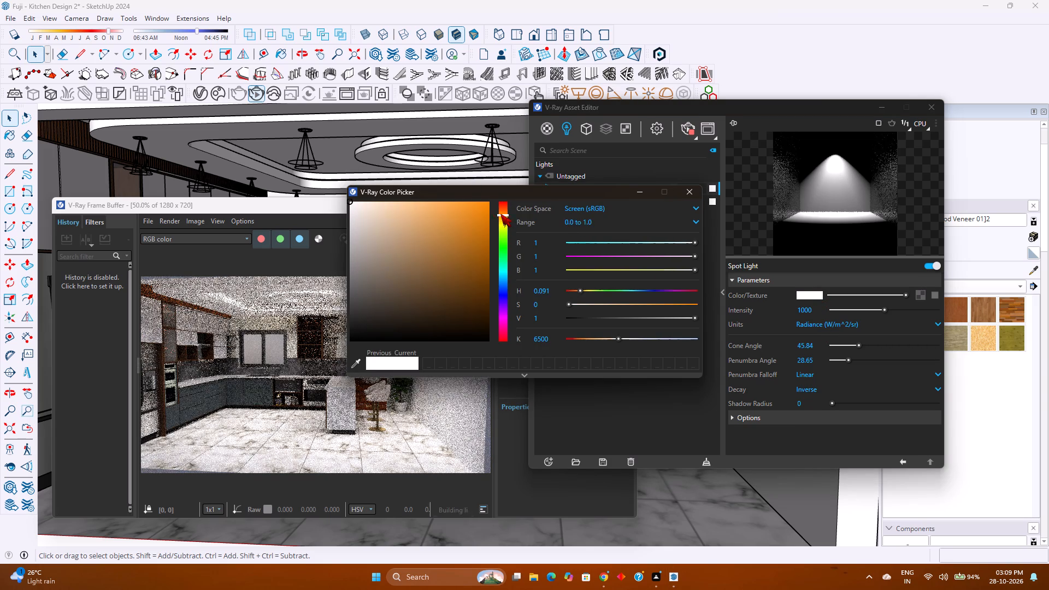
click(383, 203)
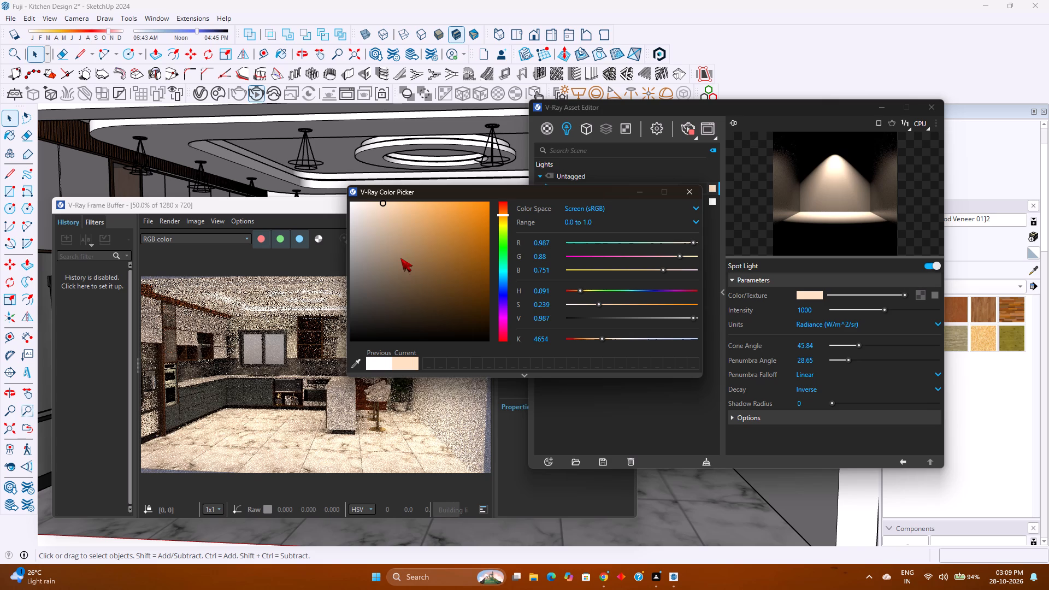
click(373, 203)
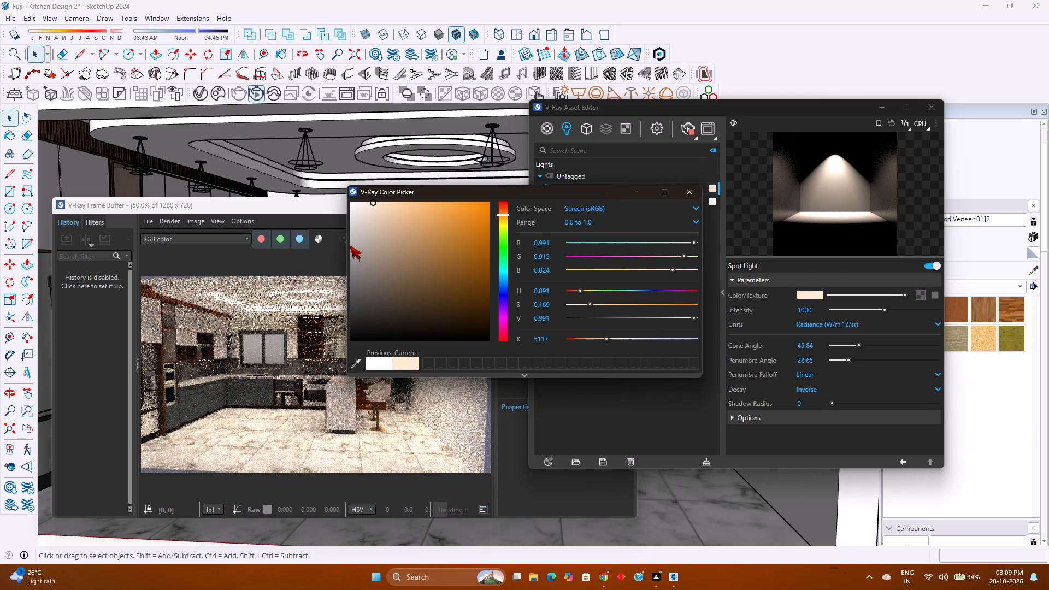
click(689, 188)
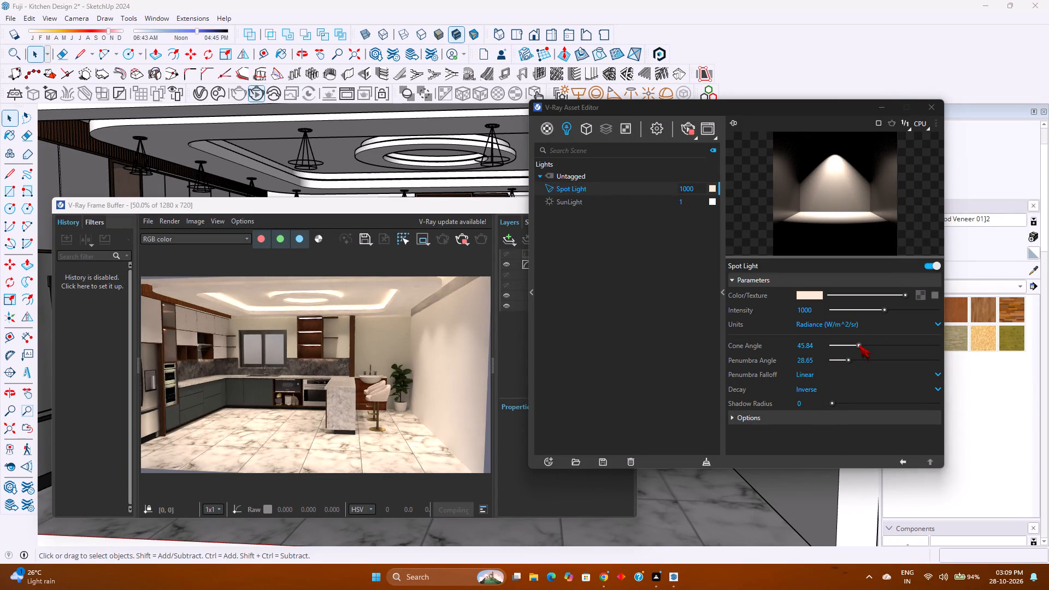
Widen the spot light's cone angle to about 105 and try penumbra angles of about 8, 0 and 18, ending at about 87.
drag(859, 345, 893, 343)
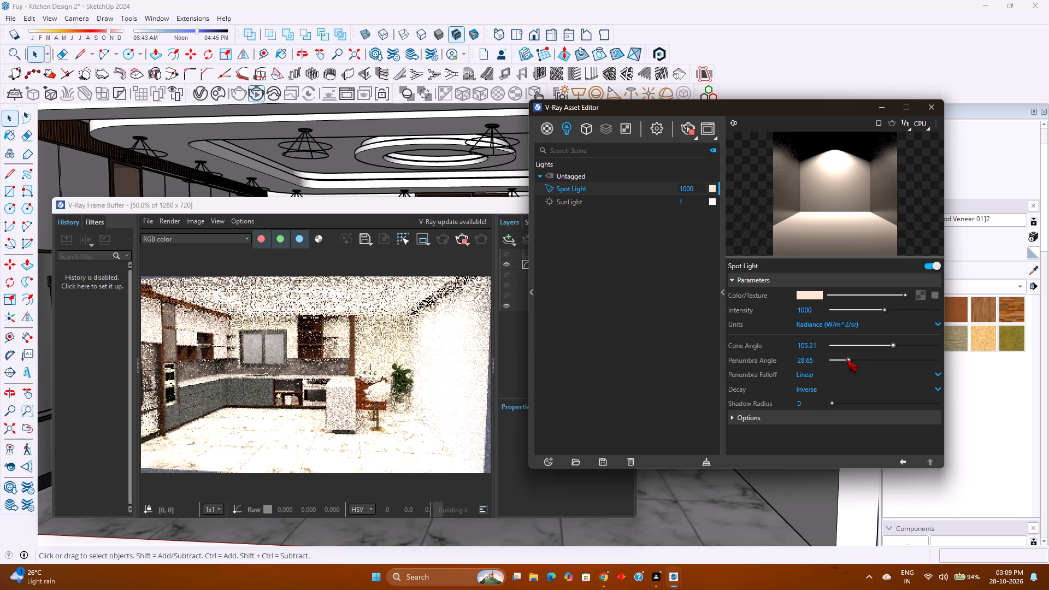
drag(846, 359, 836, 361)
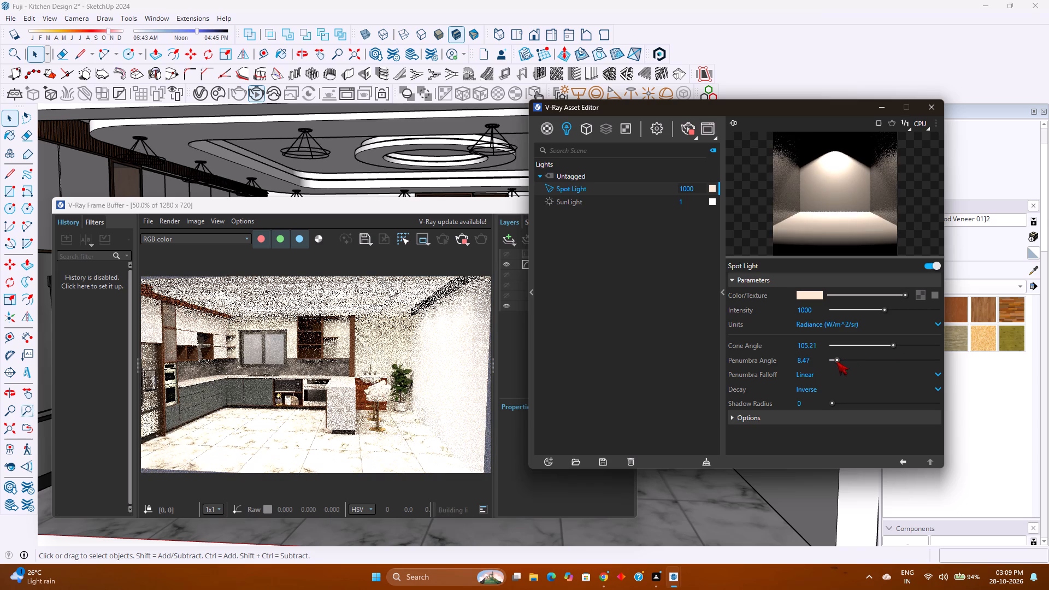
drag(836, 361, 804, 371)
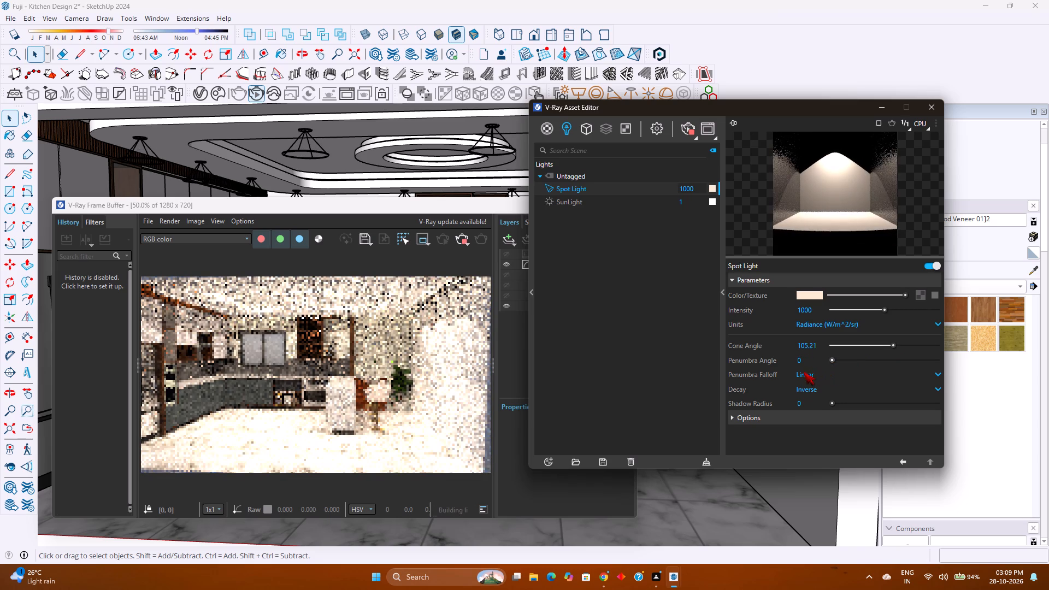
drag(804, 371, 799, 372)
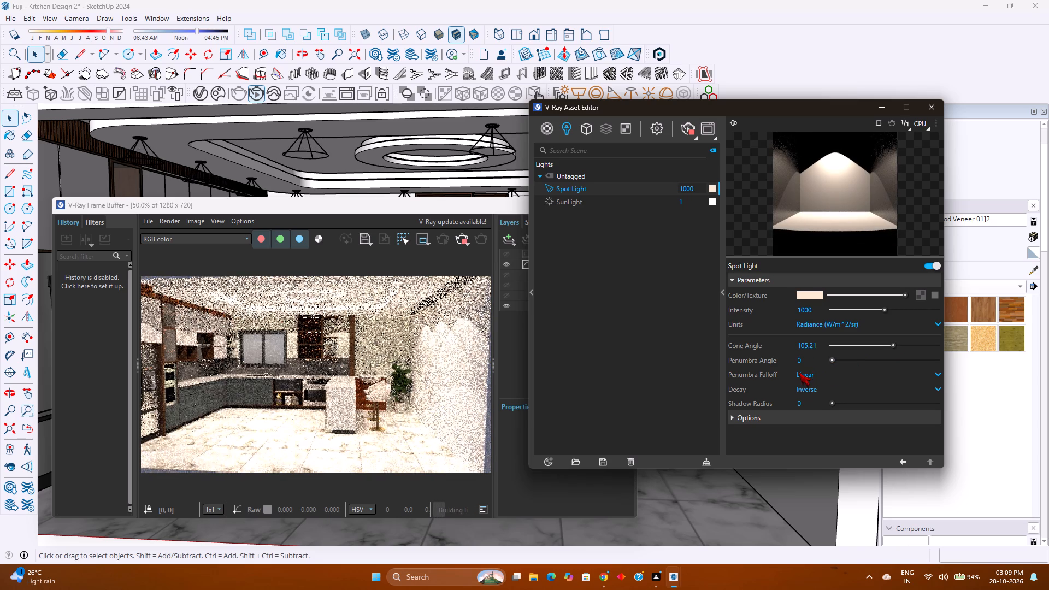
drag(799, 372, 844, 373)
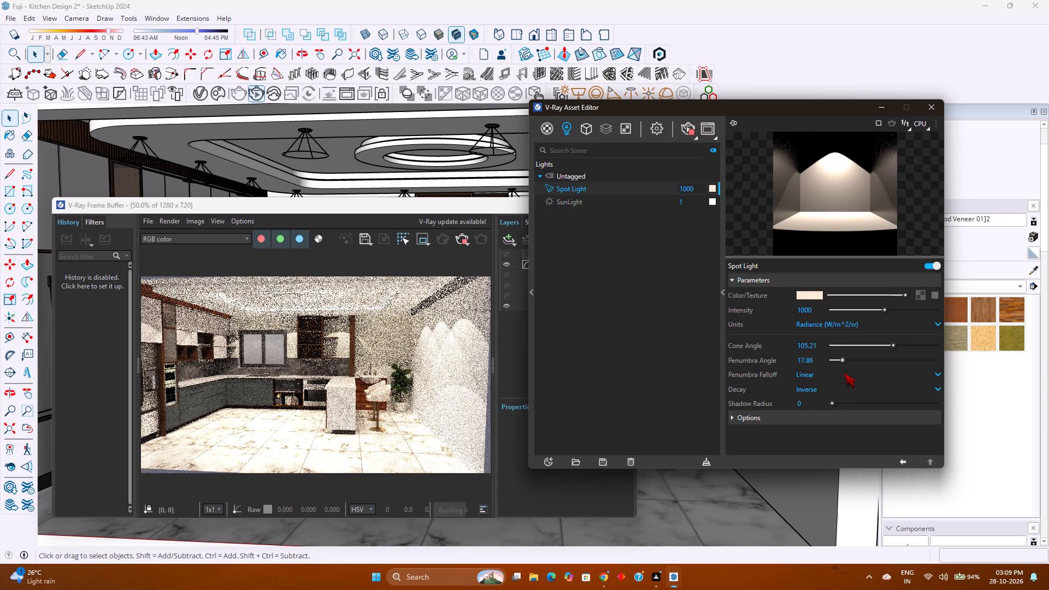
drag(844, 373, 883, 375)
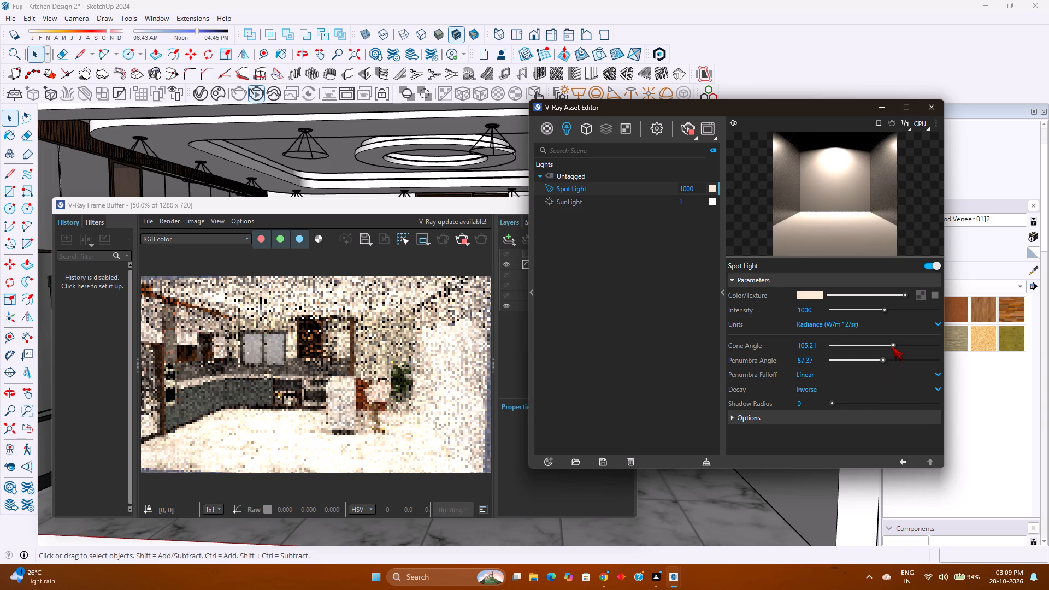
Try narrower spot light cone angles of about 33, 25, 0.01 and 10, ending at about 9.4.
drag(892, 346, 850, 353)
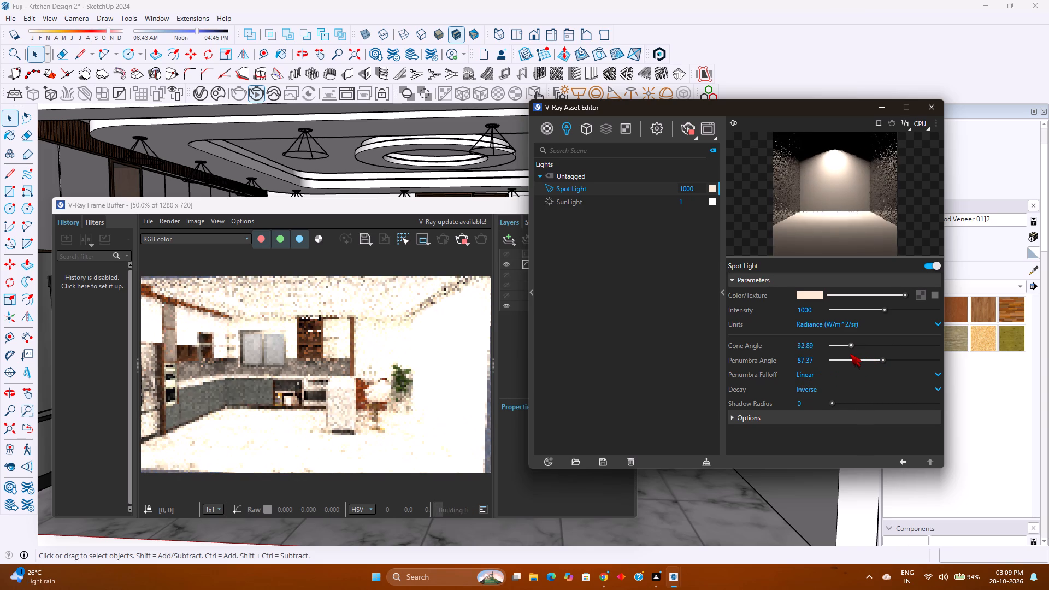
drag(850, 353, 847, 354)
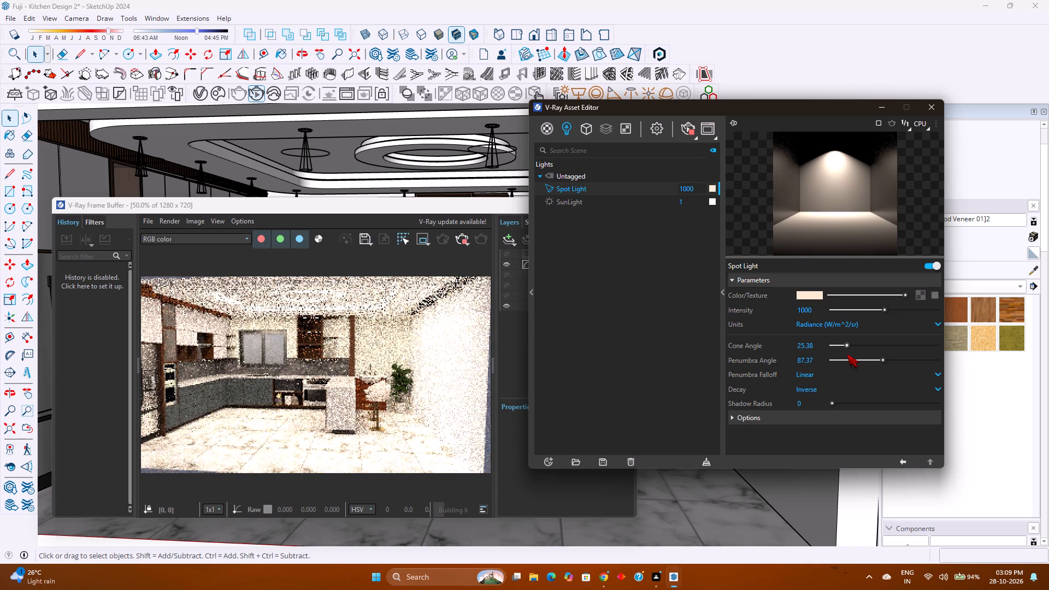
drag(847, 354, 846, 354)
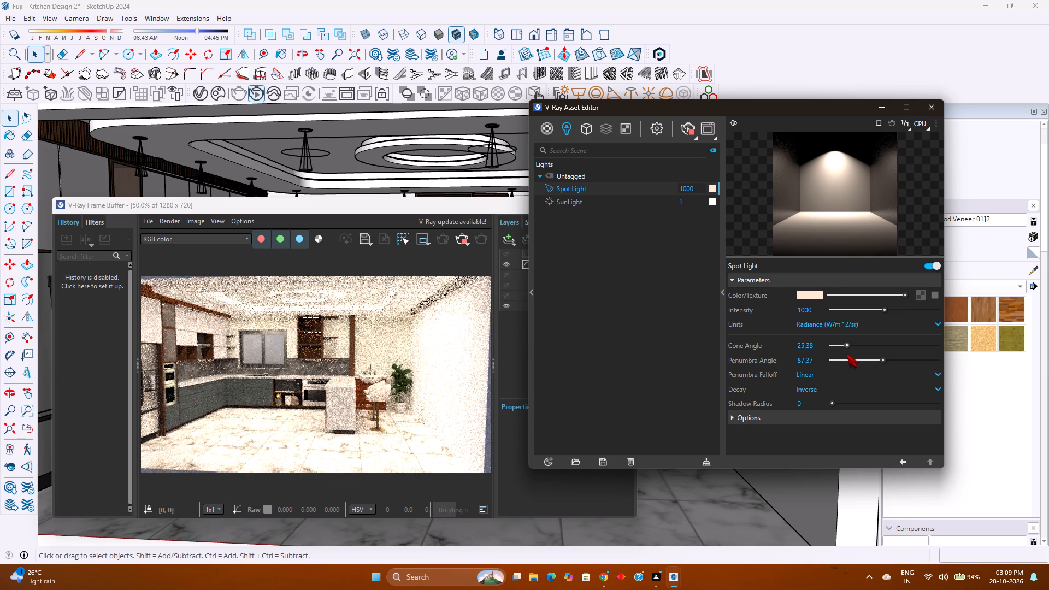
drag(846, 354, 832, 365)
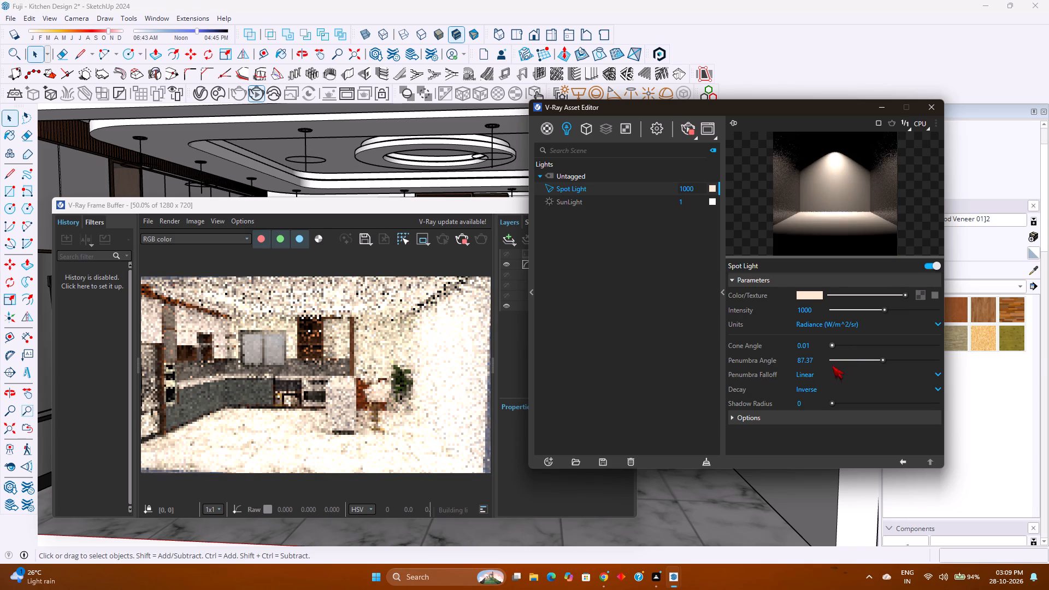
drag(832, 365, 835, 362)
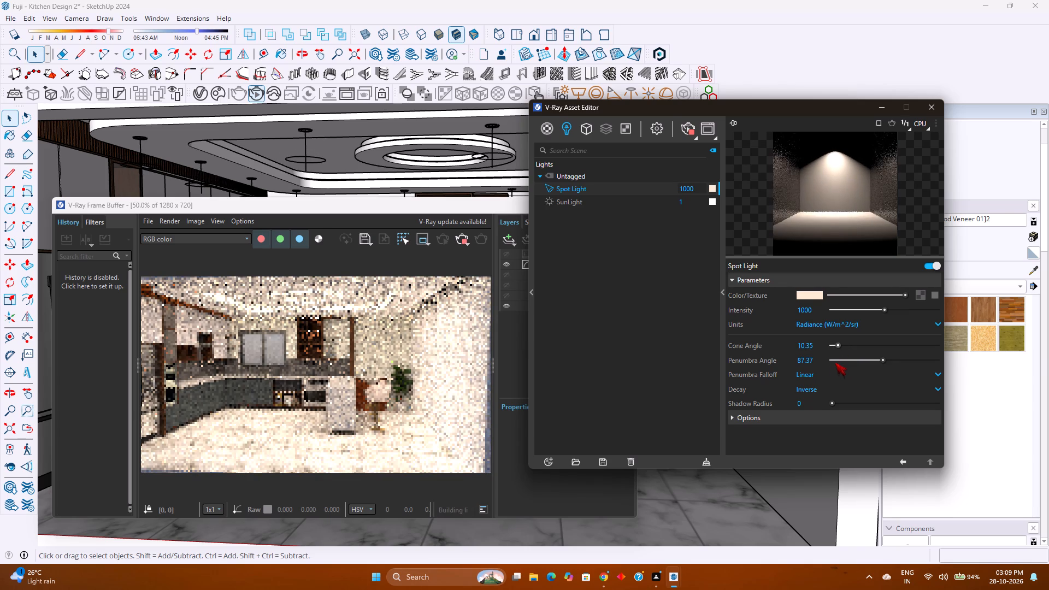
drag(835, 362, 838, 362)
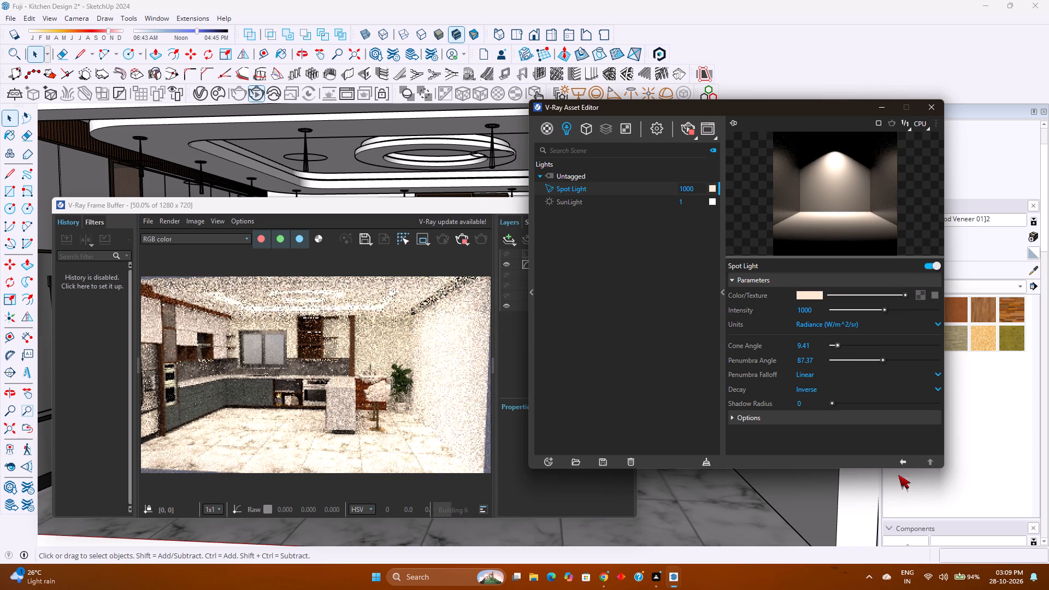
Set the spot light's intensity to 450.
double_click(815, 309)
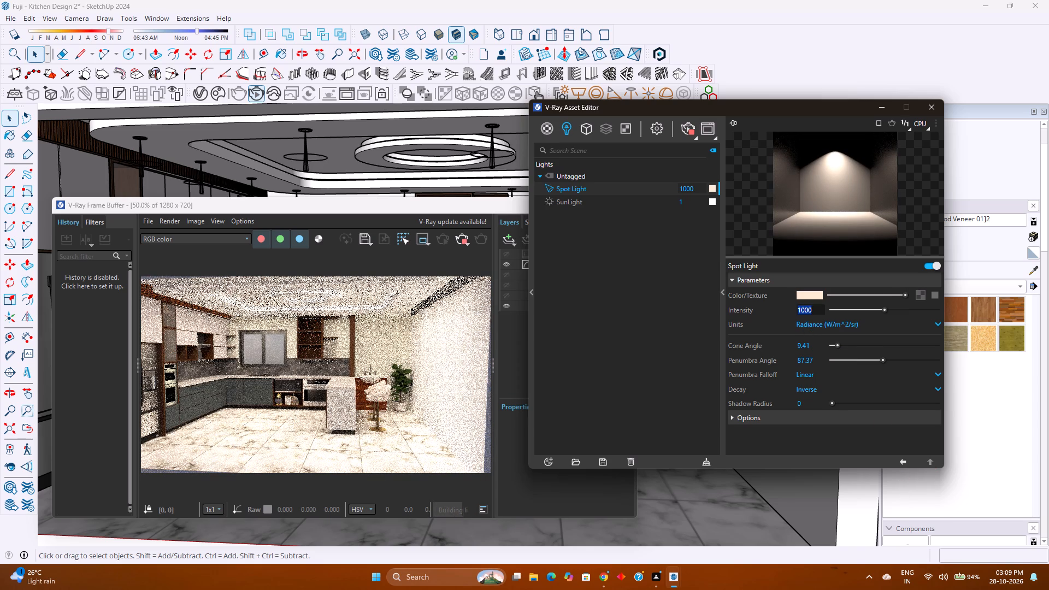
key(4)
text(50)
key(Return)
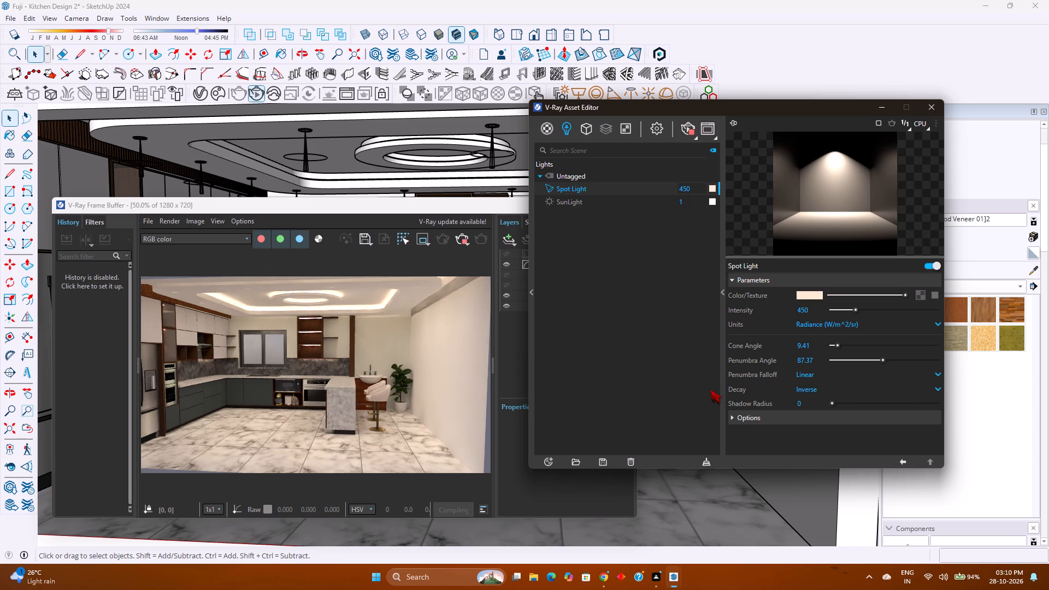
Adjust the spot light's cone angle to about 20.7 and its penumbra angle to about 47.9.
click(844, 344)
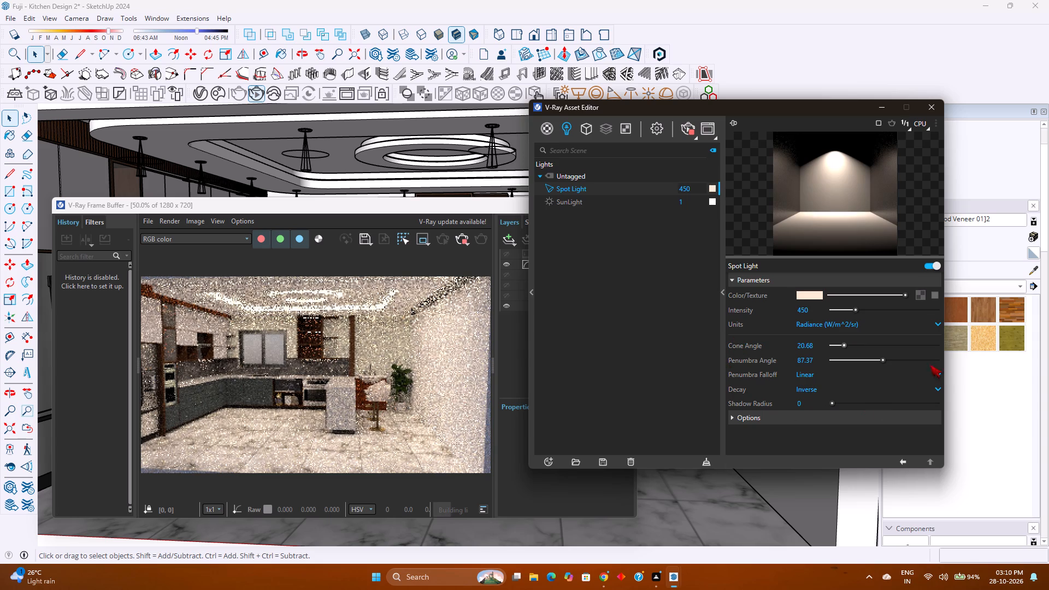
click(860, 361)
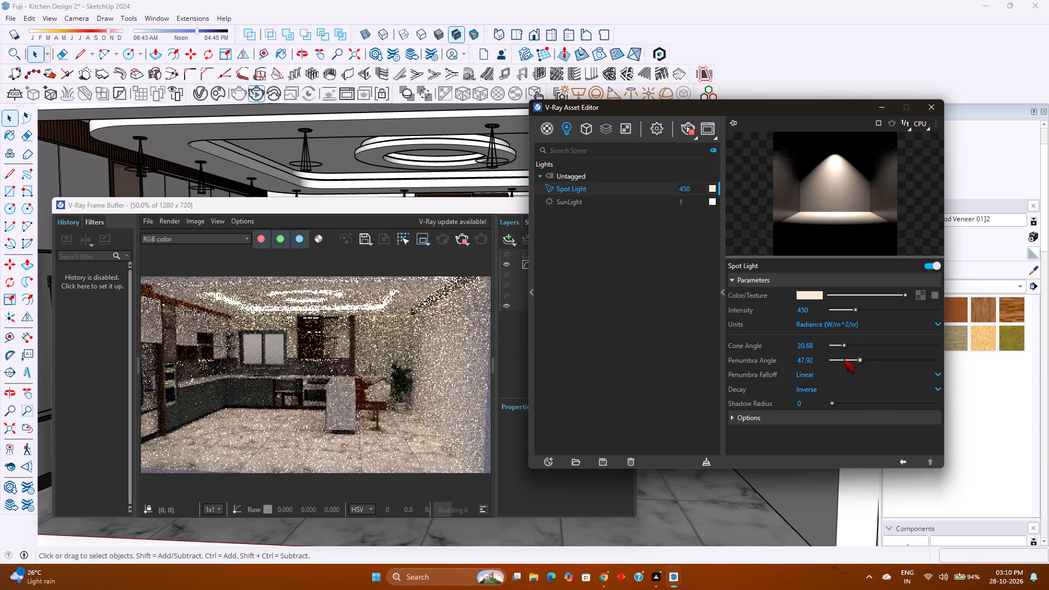
Switch the spot light's intensity units to Radiant power (W) and try intensities of 10 and 1.
click(842, 320)
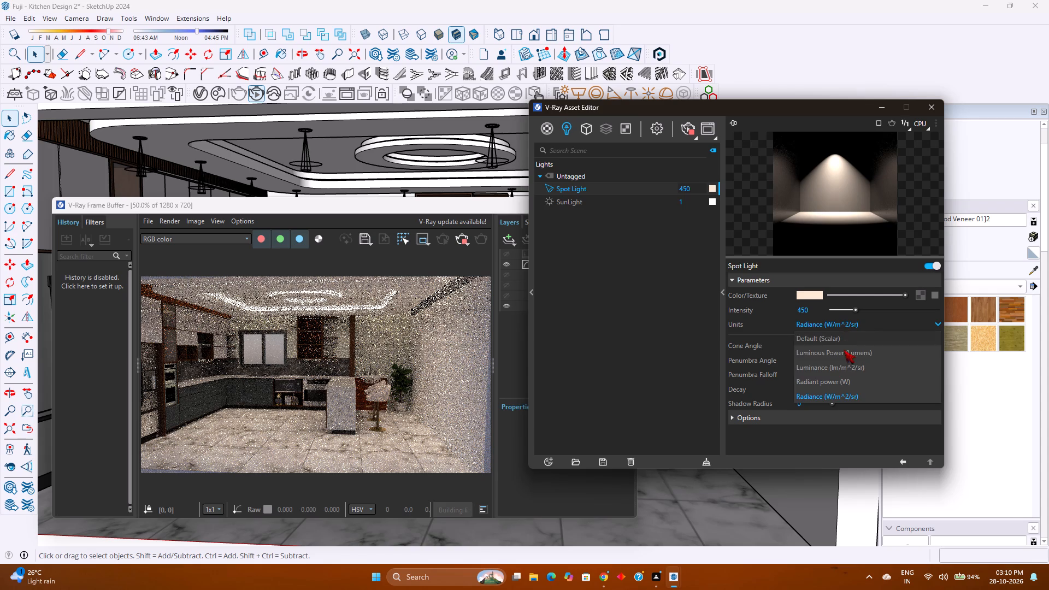
click(857, 382)
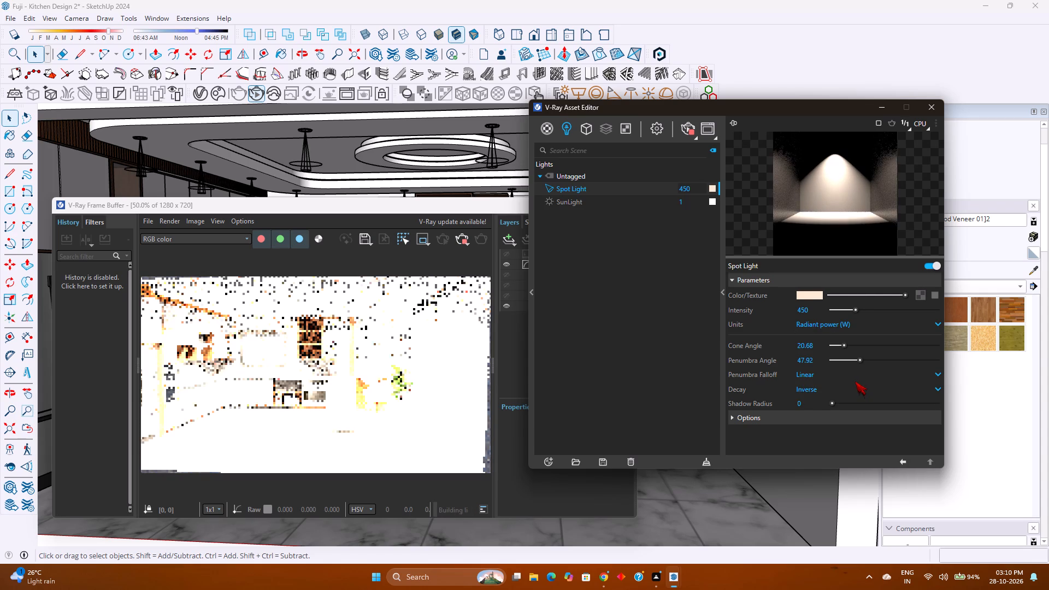
double_click(812, 310)
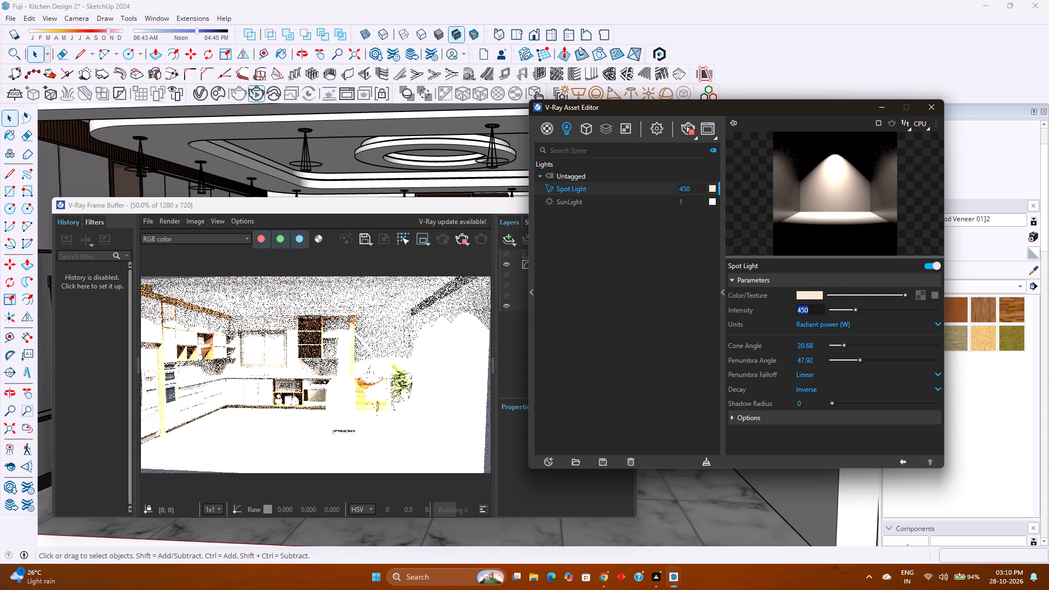
text(10)
key(Return)
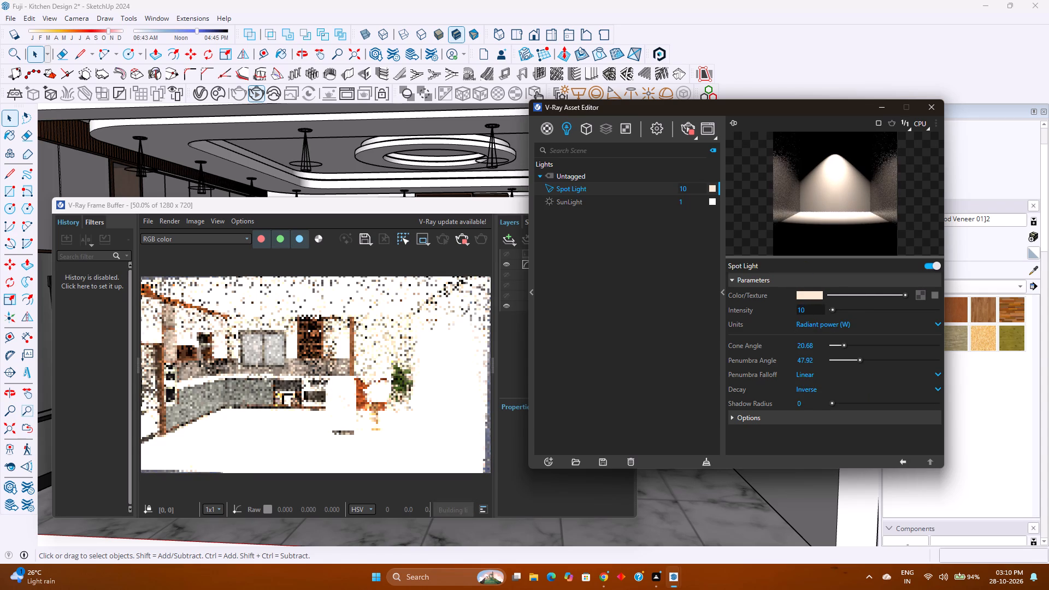
click(812, 310)
click(812, 310)
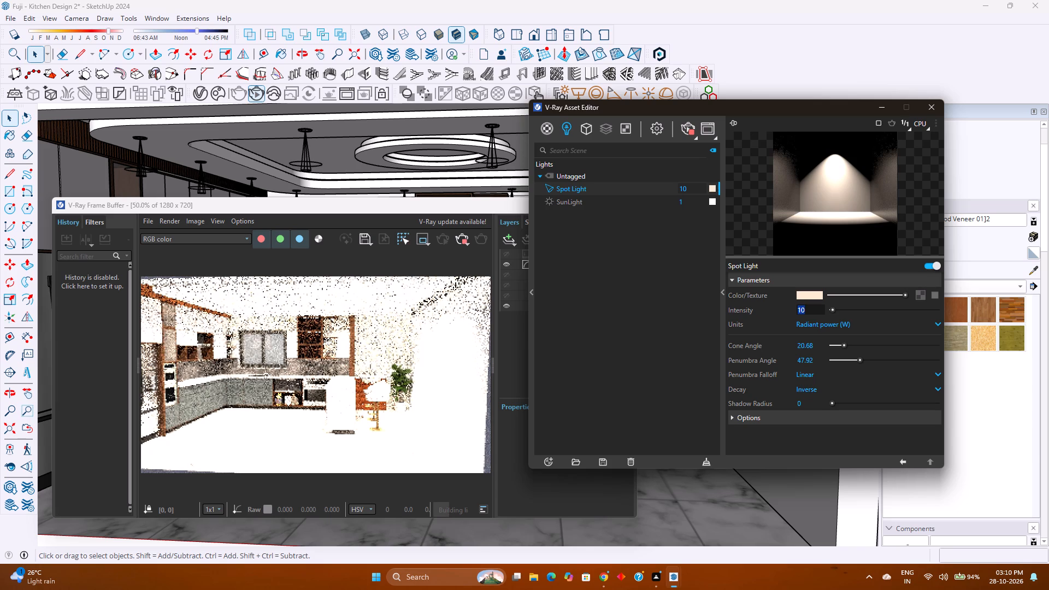
key(1)
key(Return)
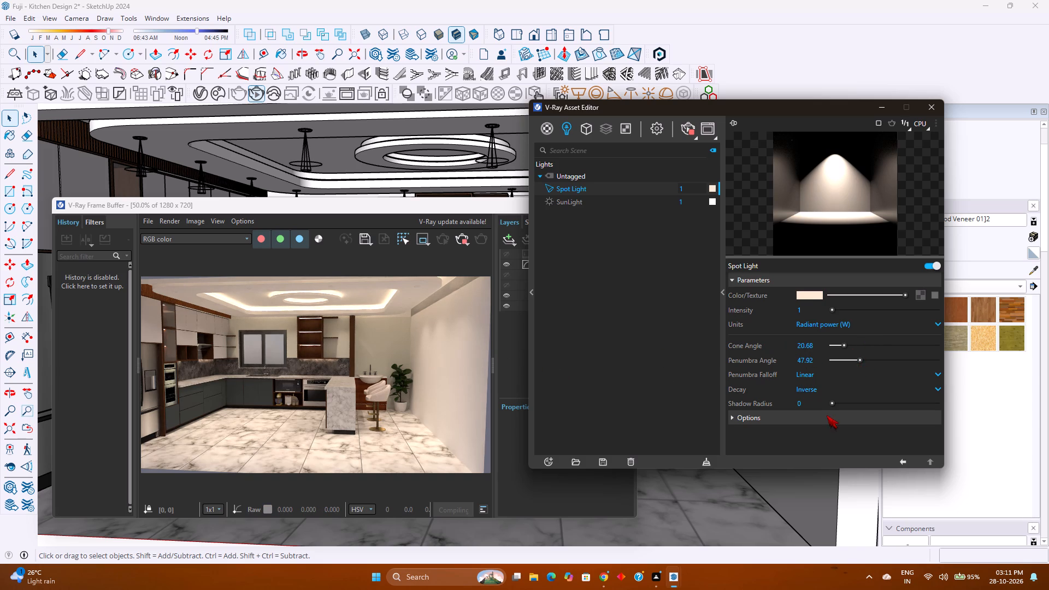
Set the spot light's shadow radius to 2 and expand its additional options for review.
click(848, 404)
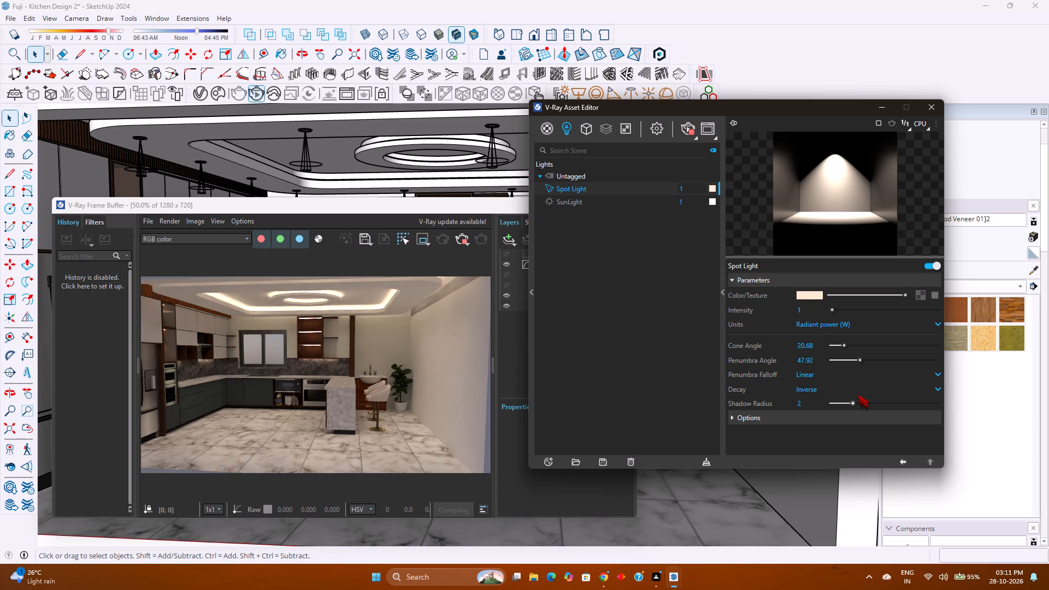
scroll(858, 394, down, 3)
click(797, 421)
scroll(809, 400, down, 5)
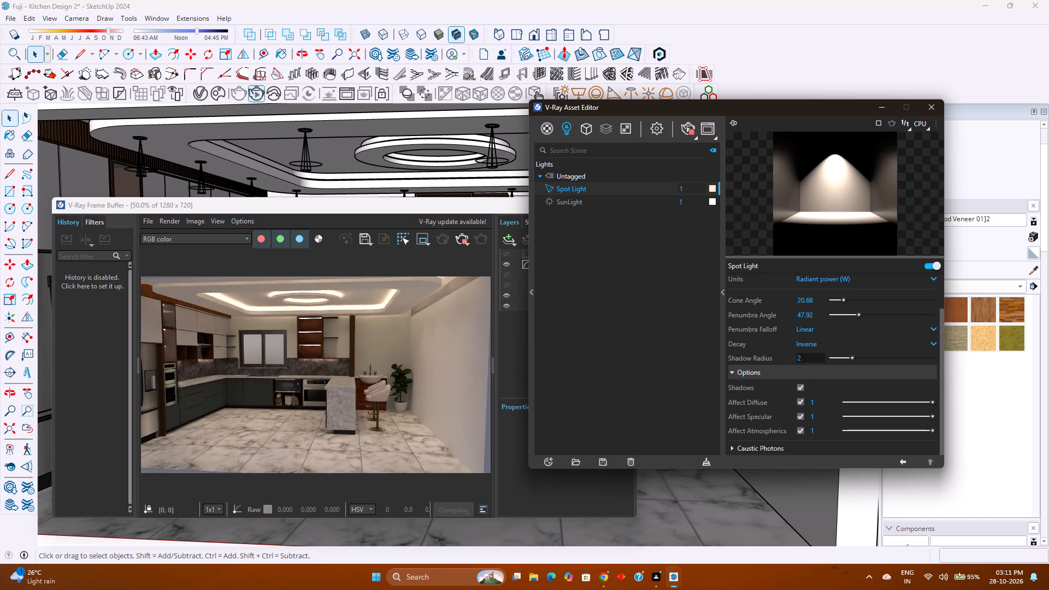
scroll(794, 398, down, 3)
scroll(789, 396, up, 6)
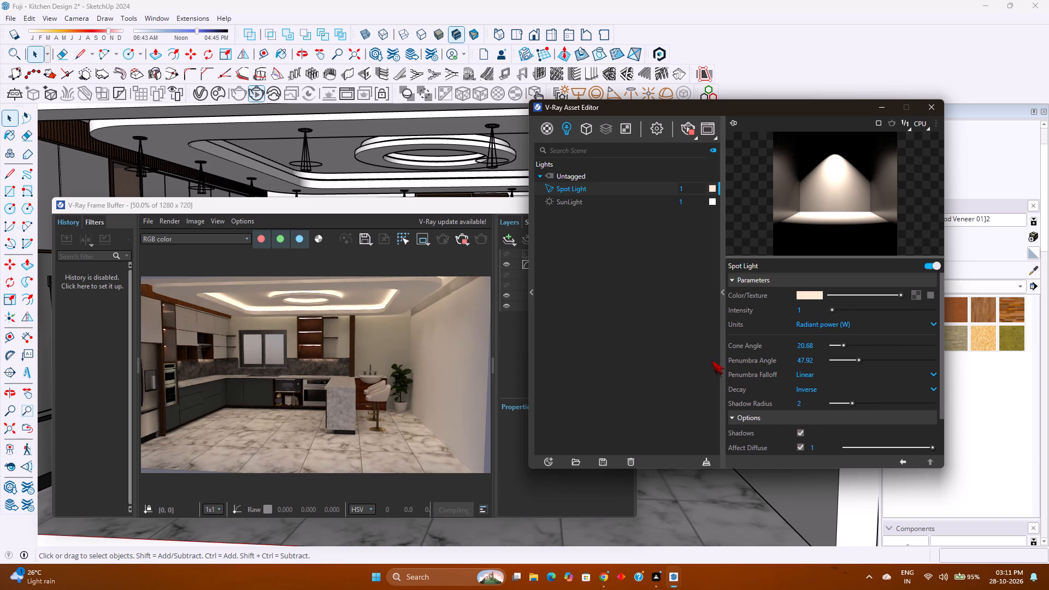
Set the spot light's intensity to 2.
double_click(815, 312)
key(2)
key(Return)
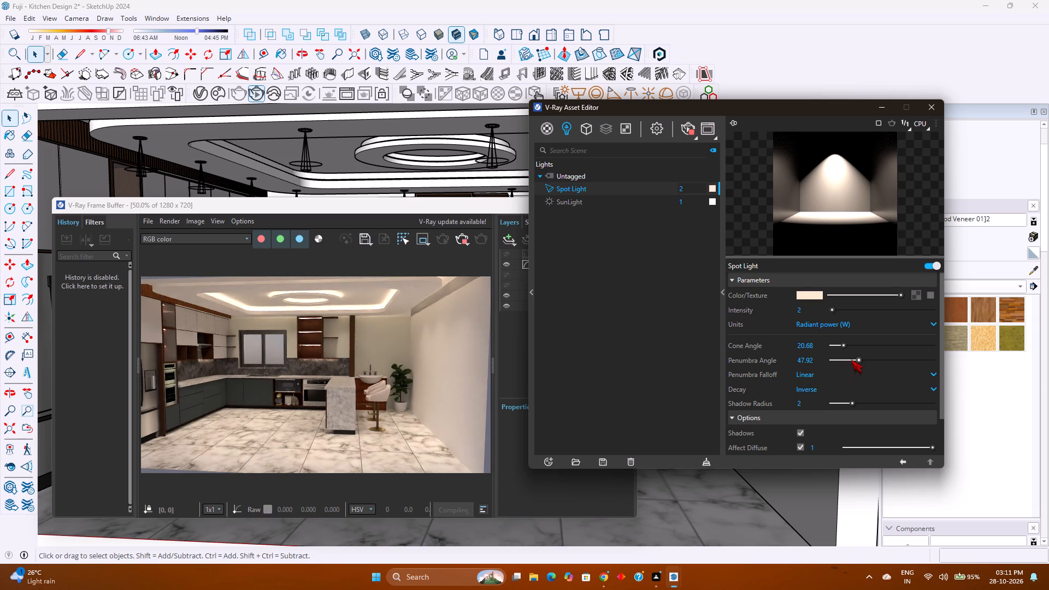
Widen the spot light's cone angle to about 125.5 and reduce its penumbra angle to about 11.8.
drag(841, 345, 825, 349)
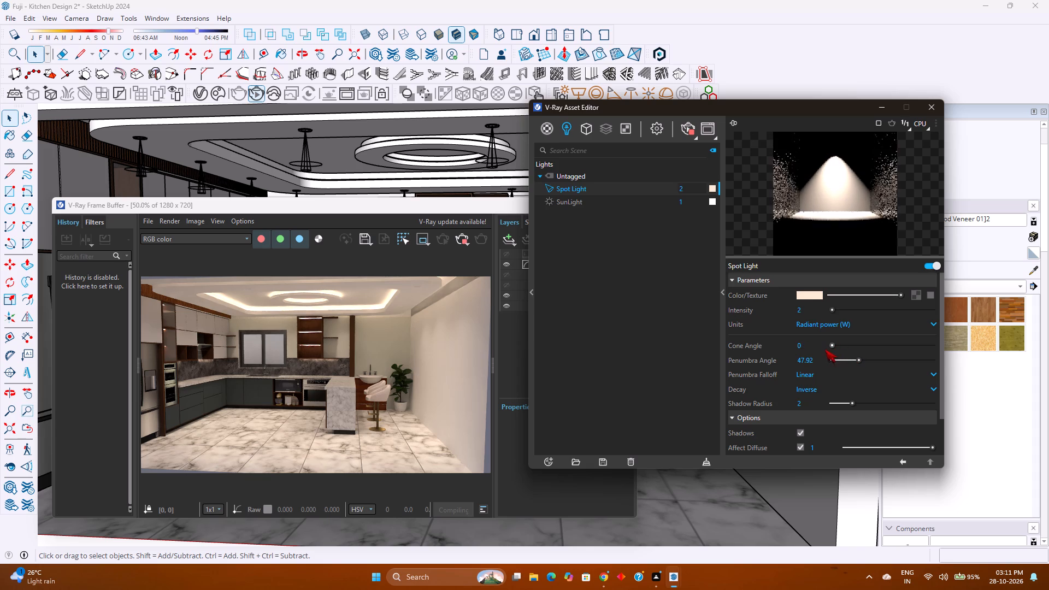
drag(825, 349, 805, 356)
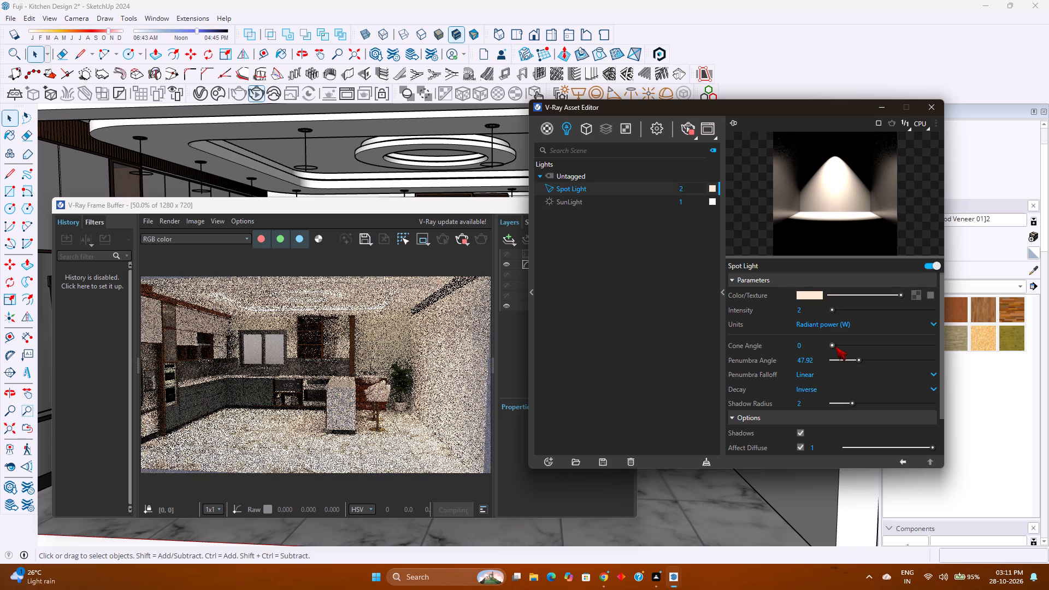
drag(835, 345, 898, 342)
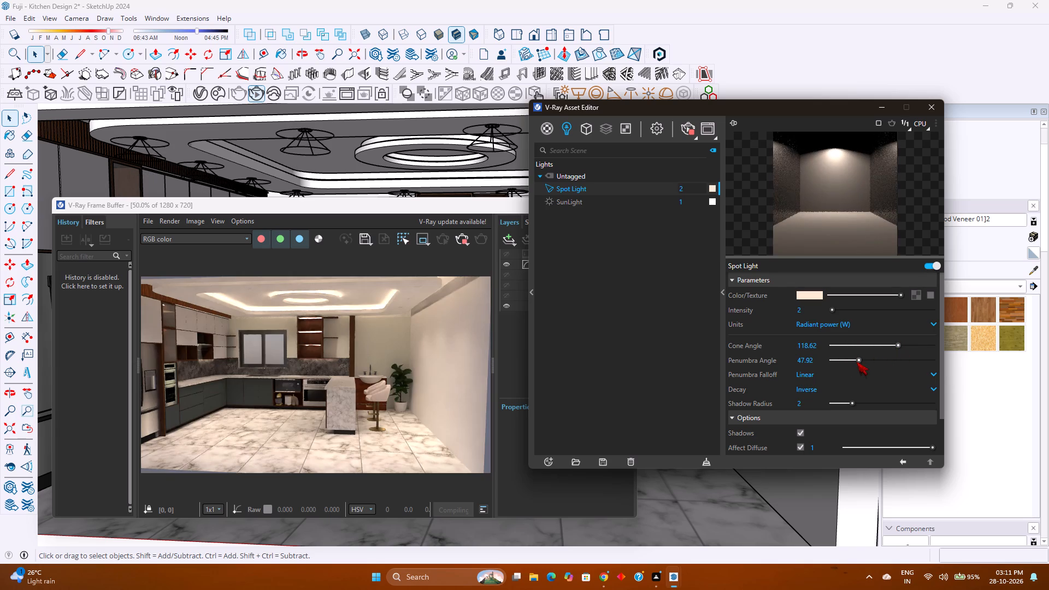
drag(860, 359, 788, 367)
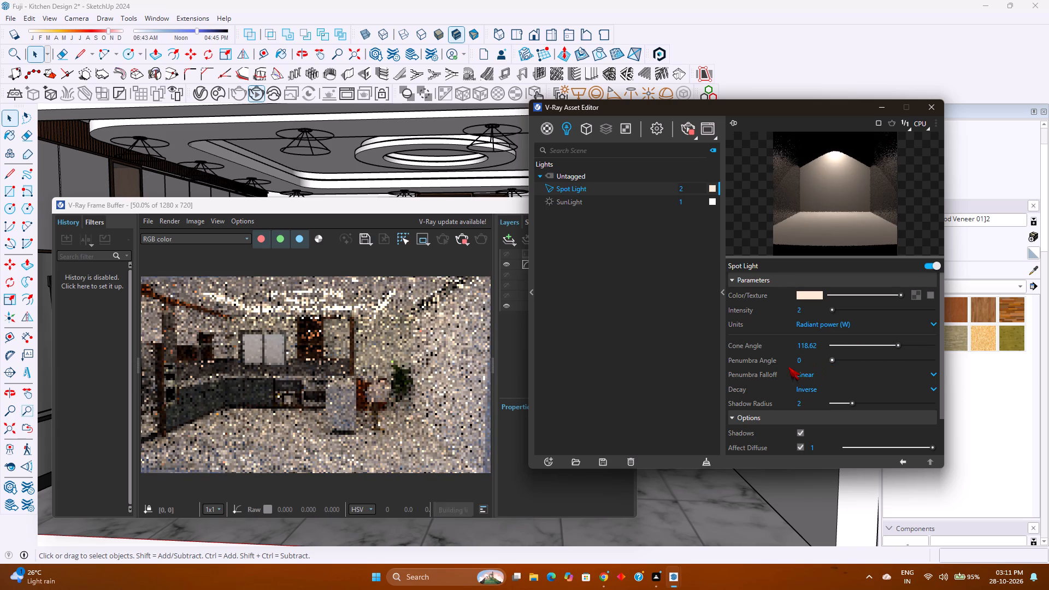
drag(788, 367, 787, 367)
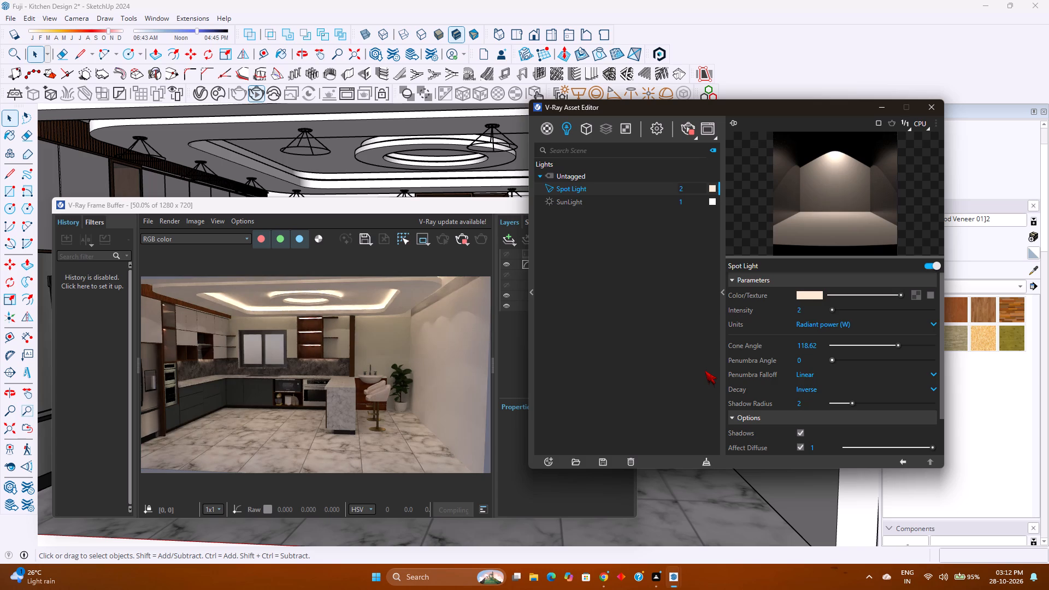
click(901, 347)
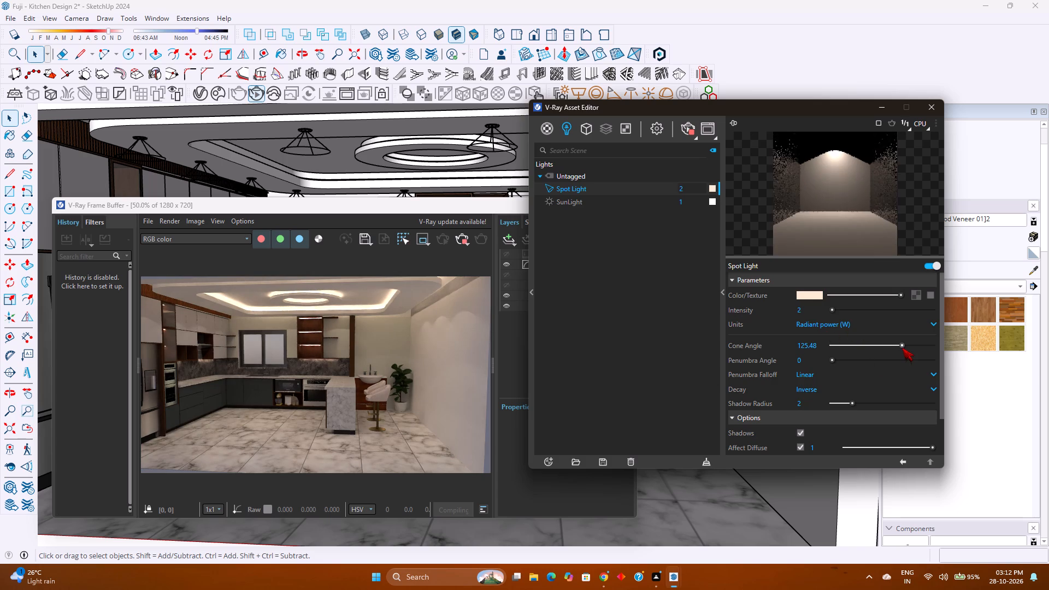
click(839, 359)
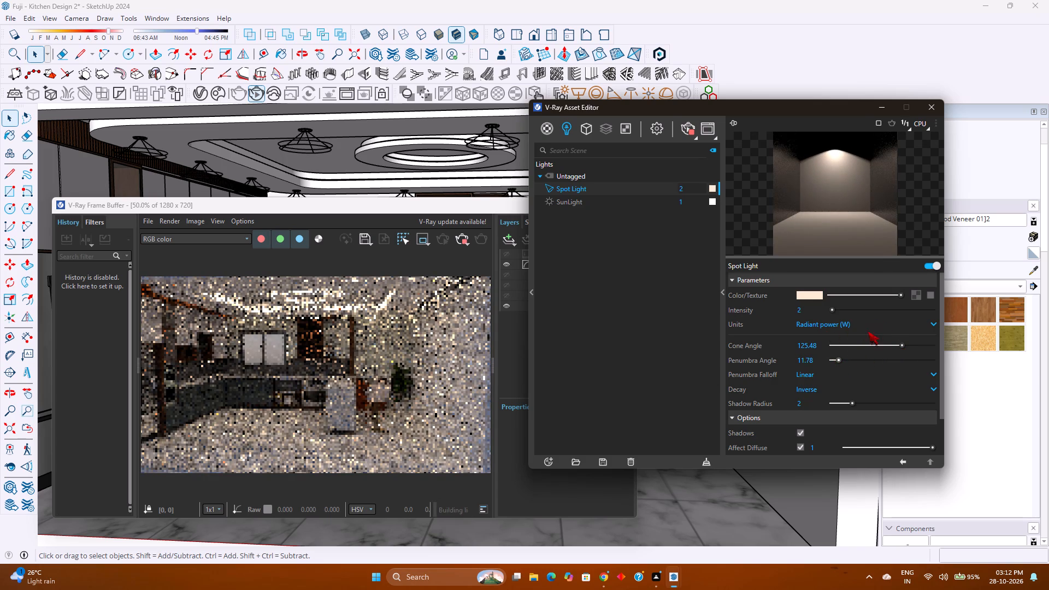
click(877, 342)
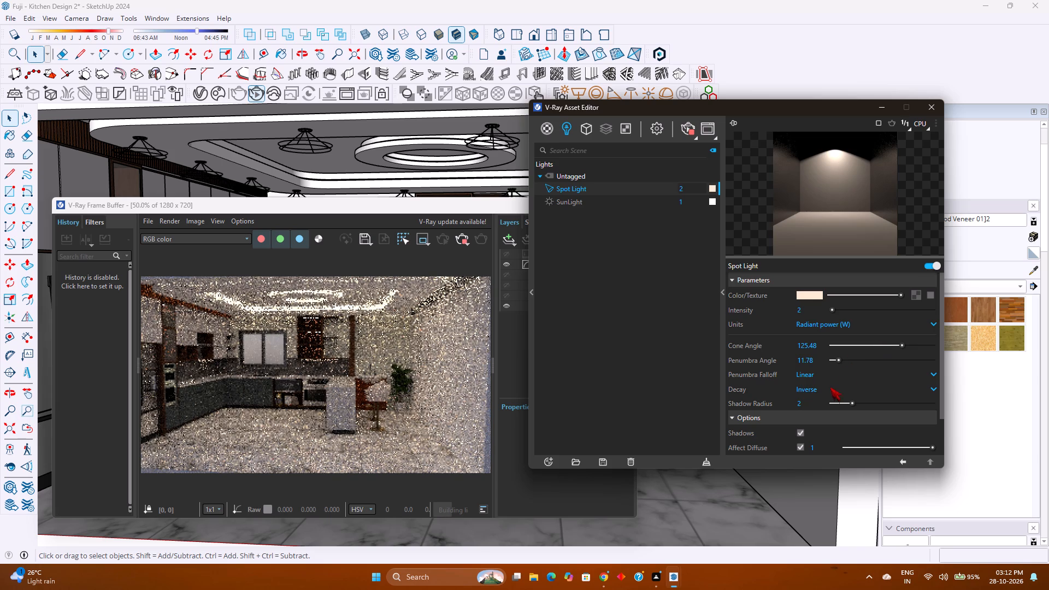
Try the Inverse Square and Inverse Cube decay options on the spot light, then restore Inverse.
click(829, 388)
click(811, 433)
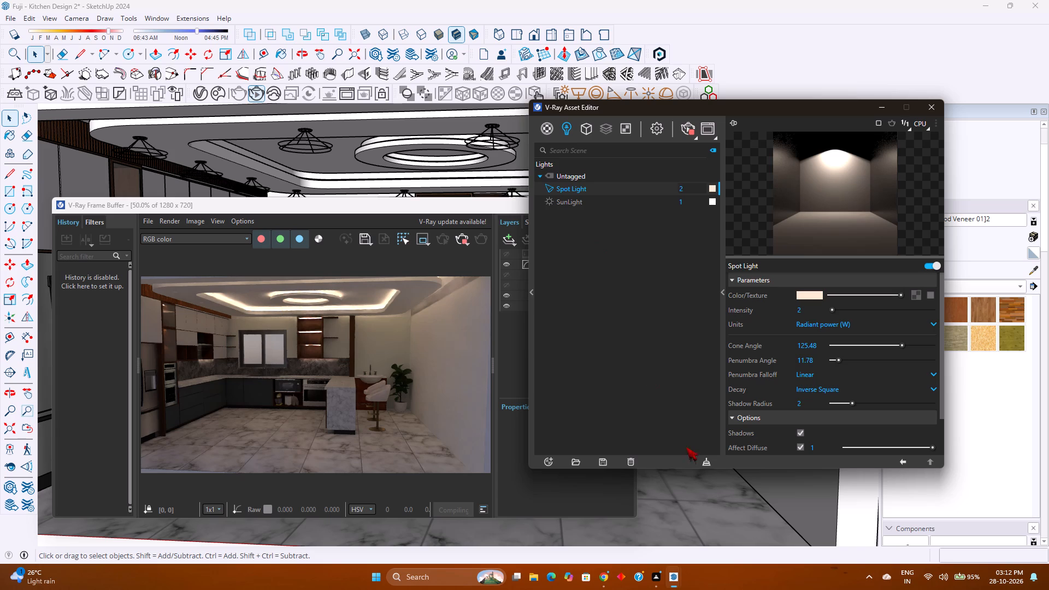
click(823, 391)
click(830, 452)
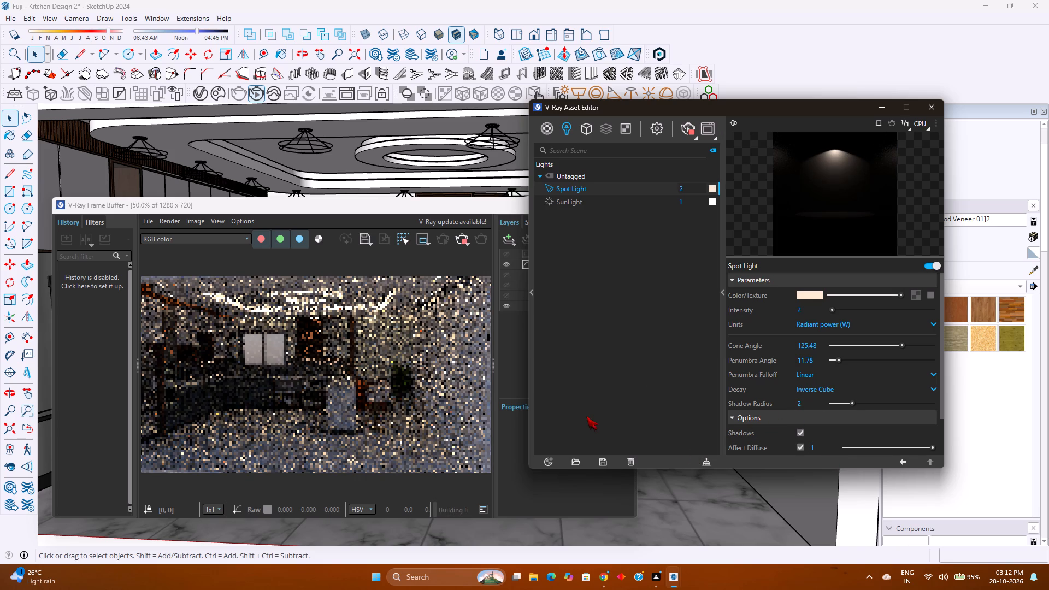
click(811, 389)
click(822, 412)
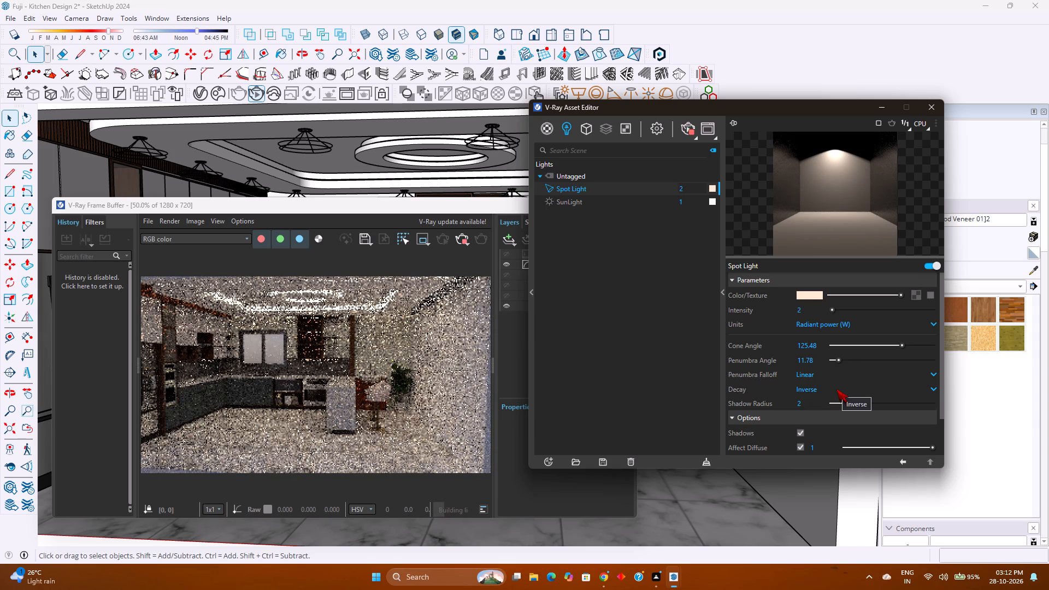
Set the spot light's penumbra falloff to Smooth Cubic.
click(814, 376)
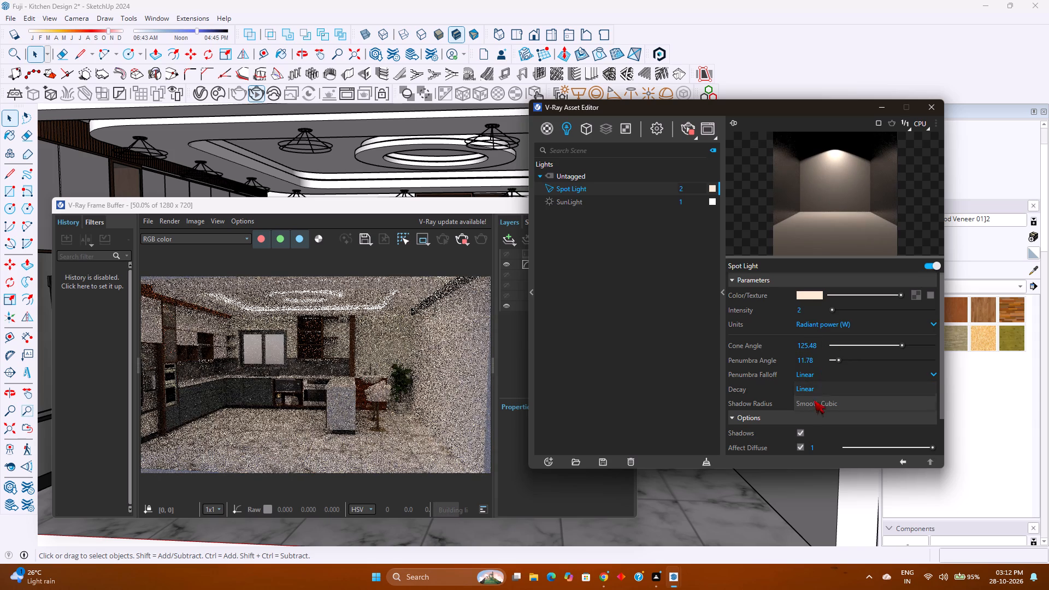
click(814, 403)
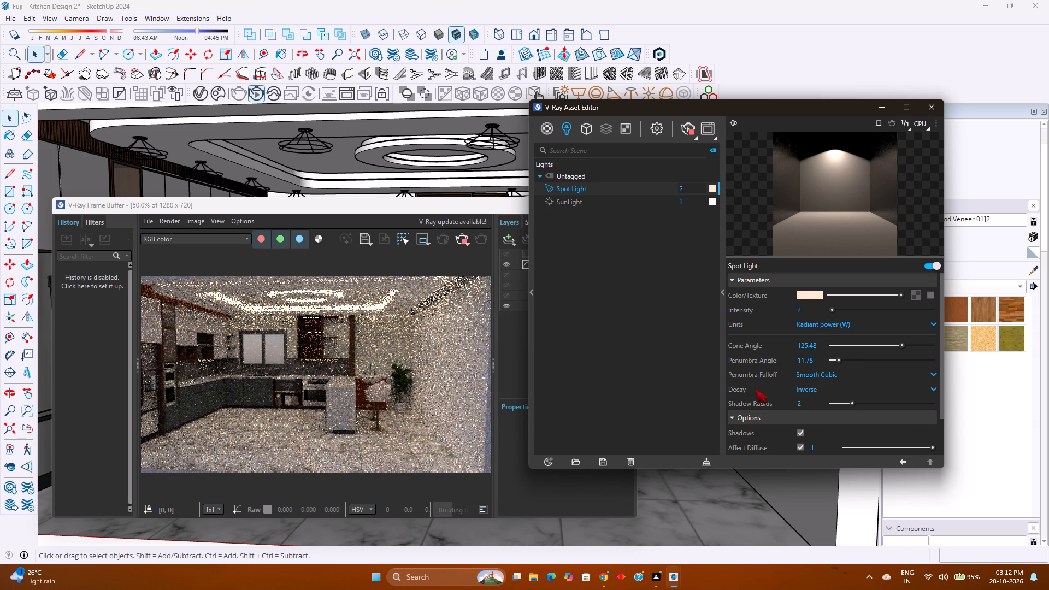
Set the spot light's intensity to 3, then close the V-Ray Asset Editor and Frame Buffer.
double_click(805, 313)
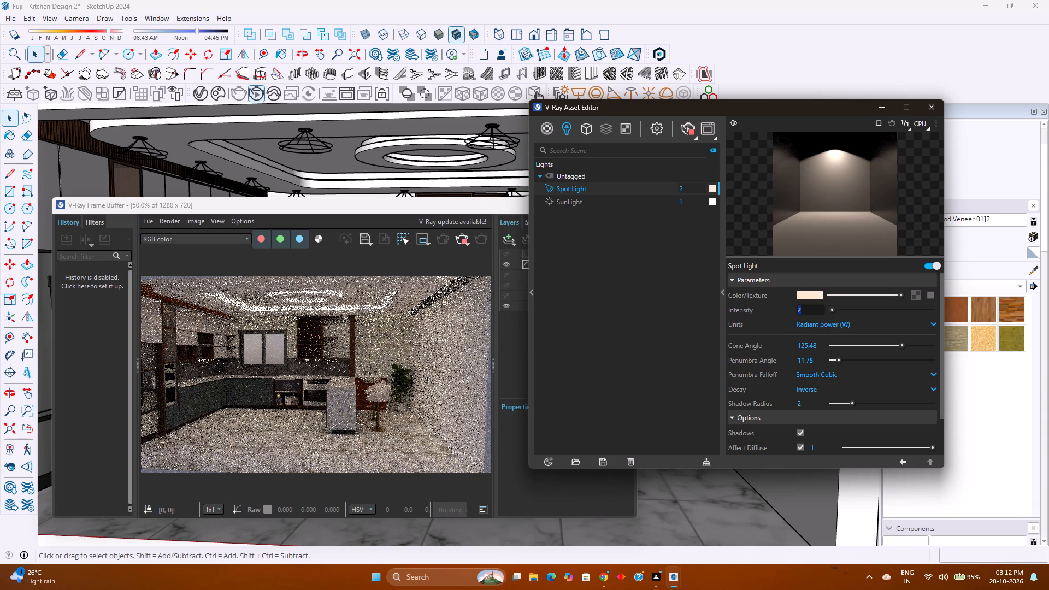
key(3)
key(Return)
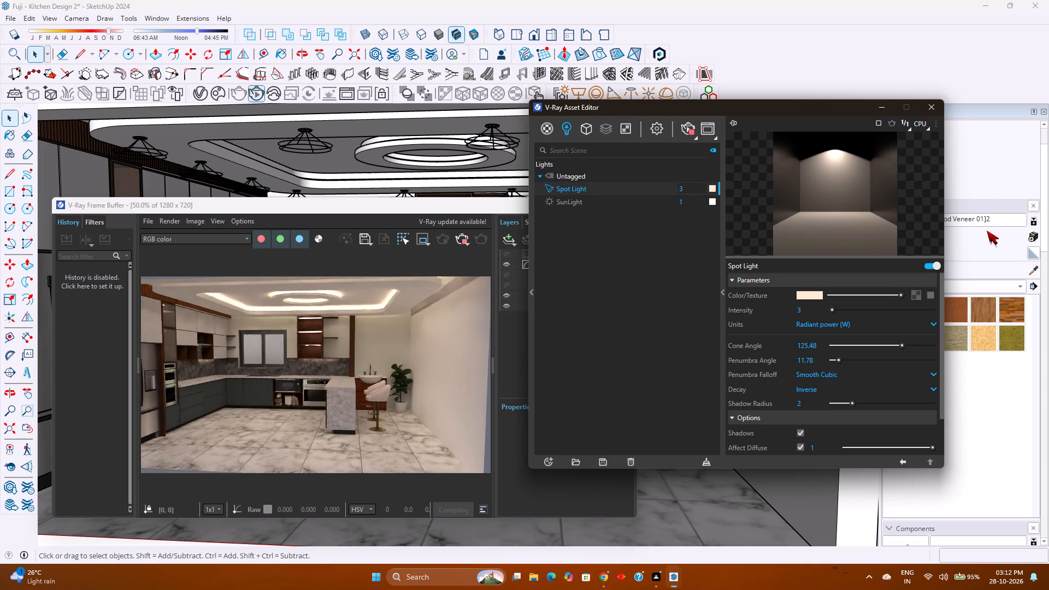
click(926, 99)
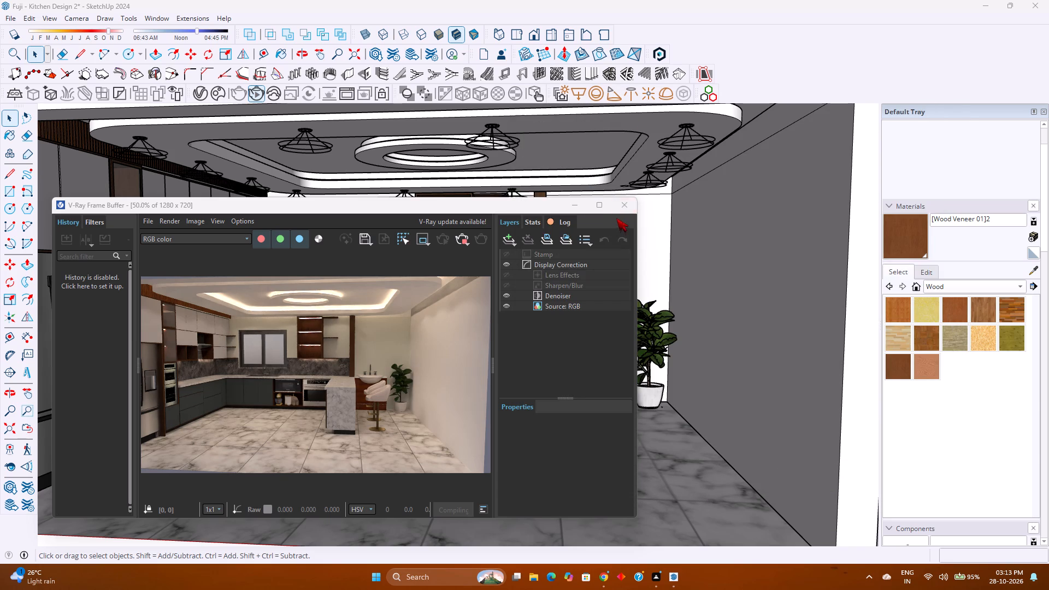
click(621, 202)
Open the false ceiling group, select its tray ceiling body, and pick the white material from the Synthetic Surfaces collection for it.
click(650, 138)
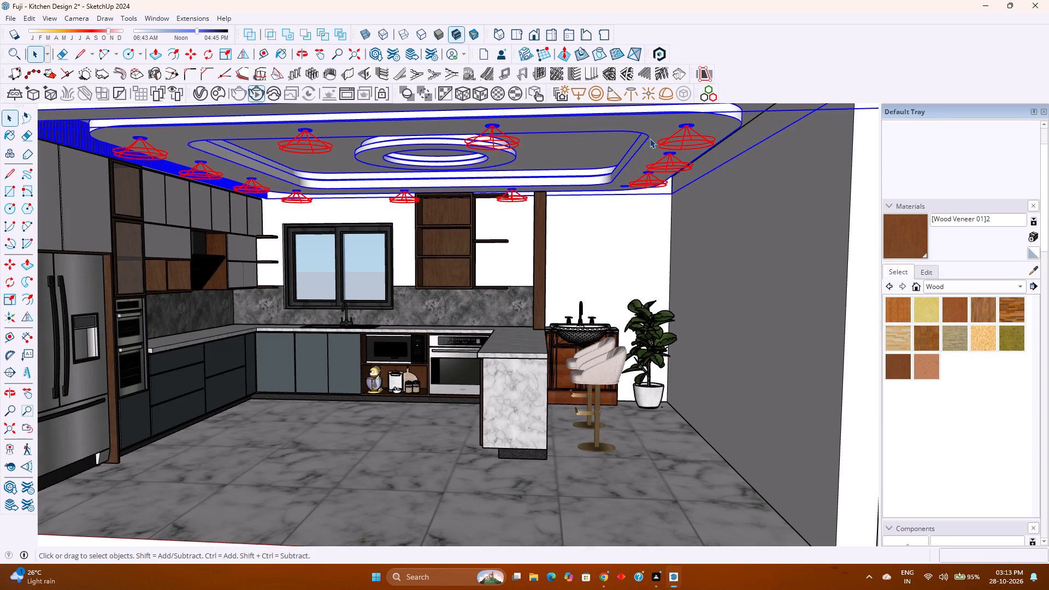
double_click(650, 138)
scroll(626, 203, down, 2)
middle_drag(617, 198, 611, 186)
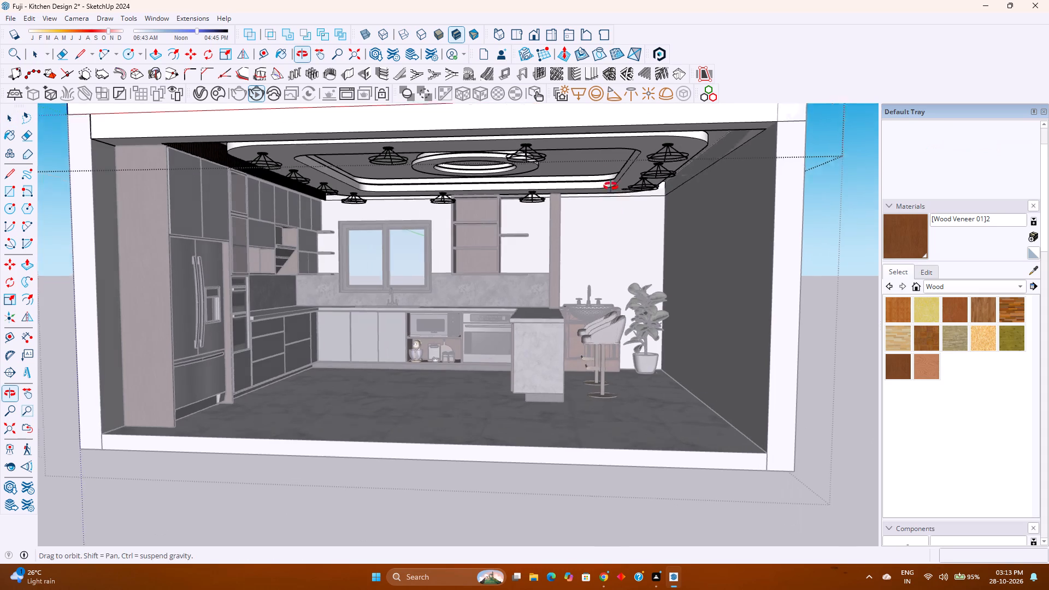
middle_drag(611, 186, 612, 173)
middle_click(612, 173)
click(639, 139)
double_click(639, 139)
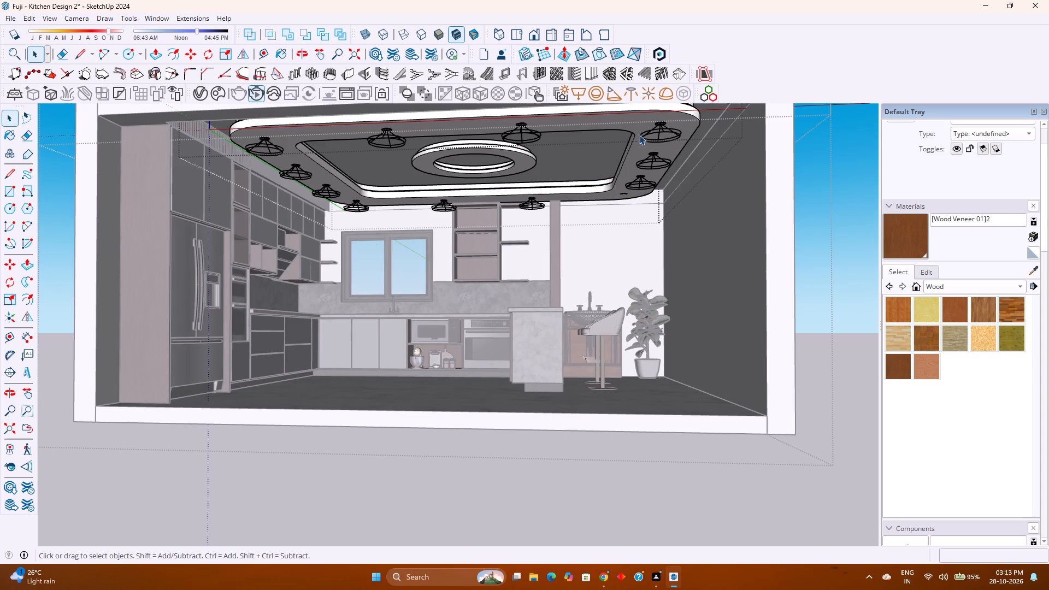
click(637, 125)
click(637, 125)
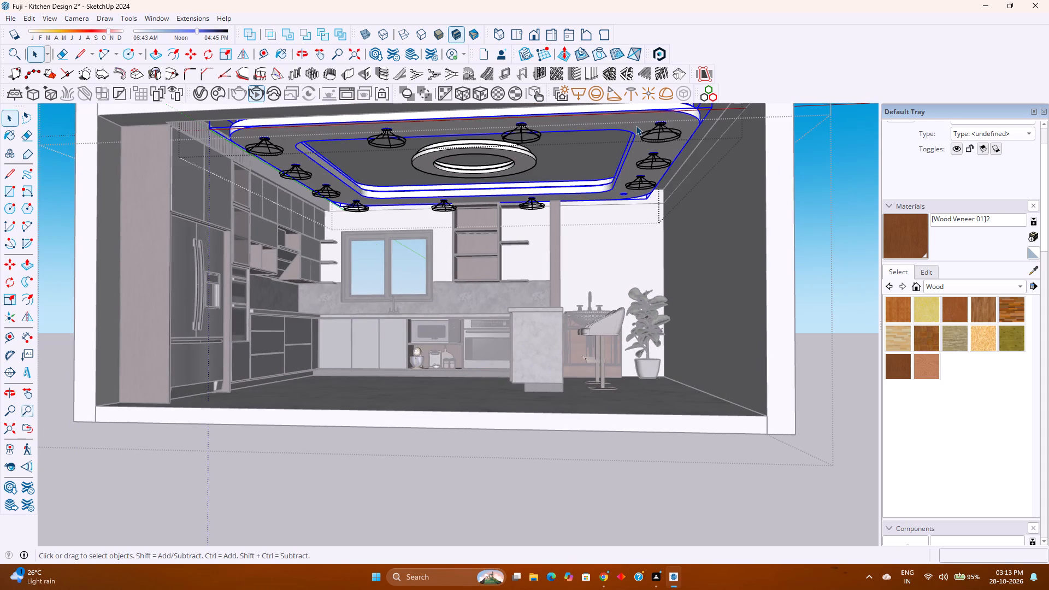
click(933, 284)
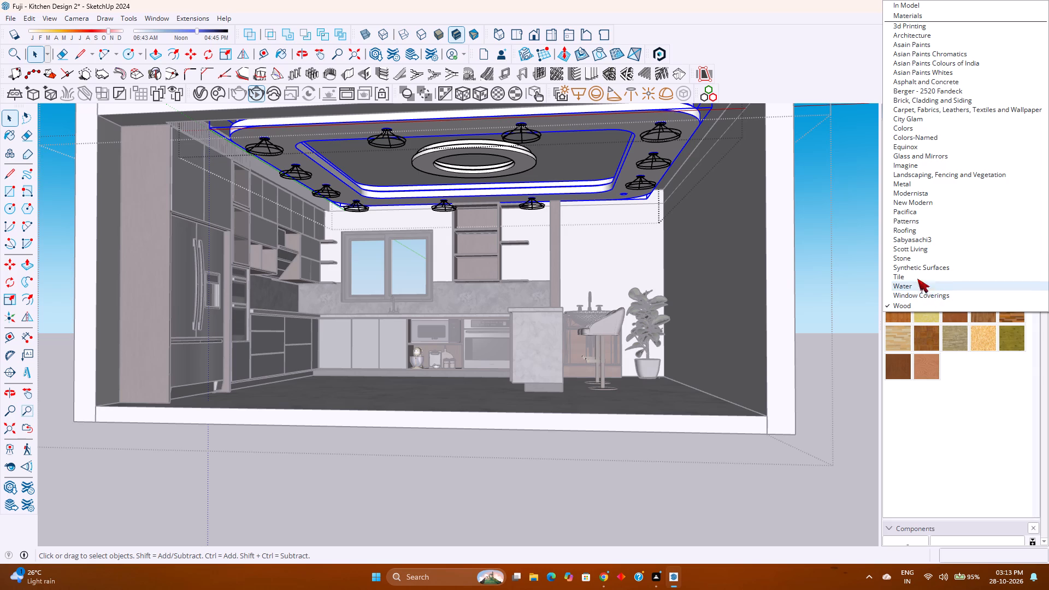
click(917, 270)
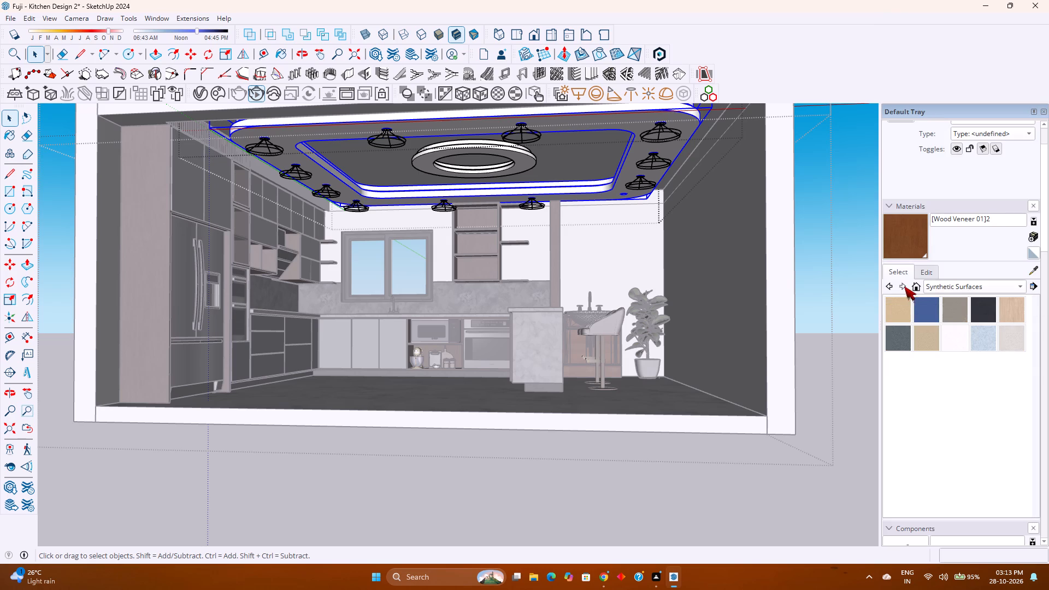
click(966, 344)
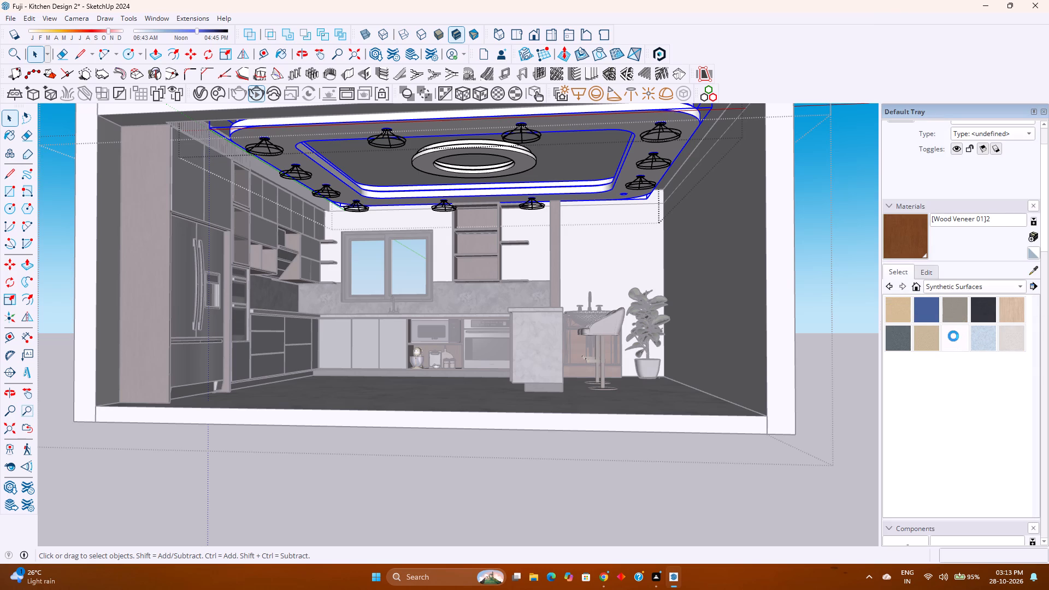
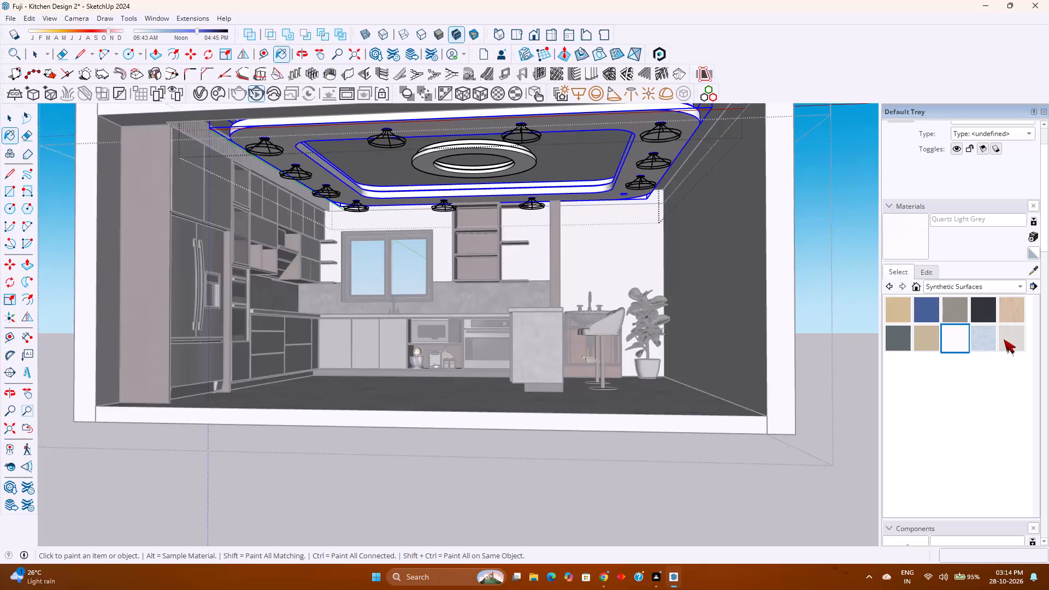
Paint the false ceiling's outer border with the Quartz Light Grey synthetic surface material and exit the ceiling group.
click(1004, 339)
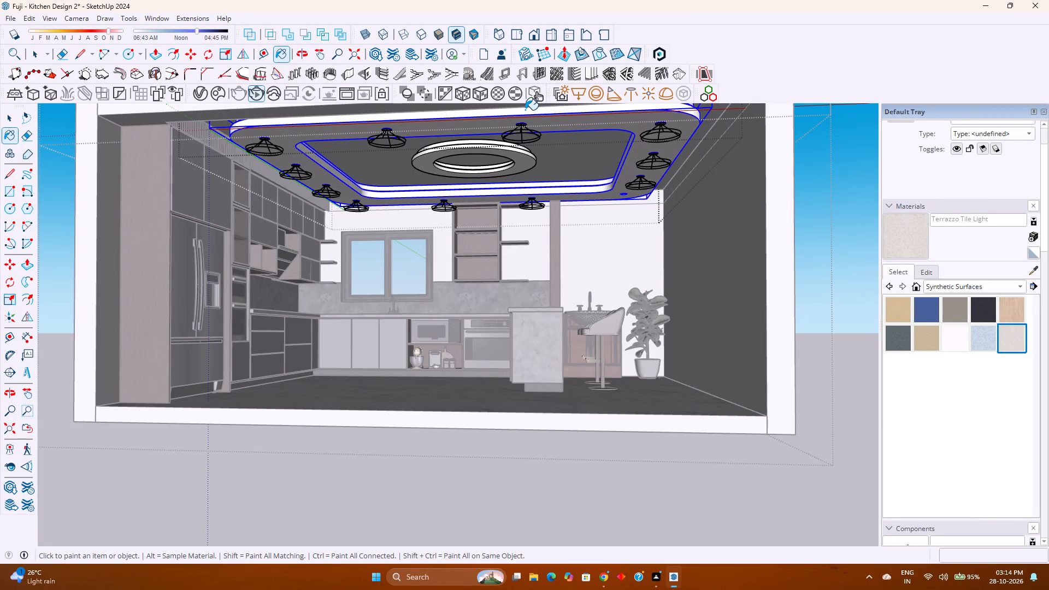
click(903, 350)
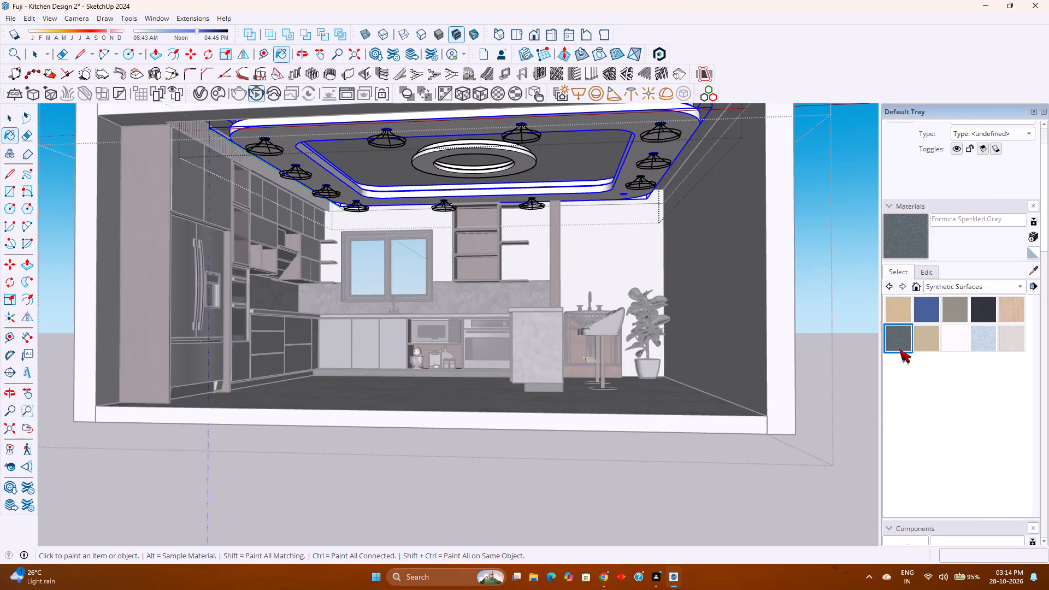
click(959, 350)
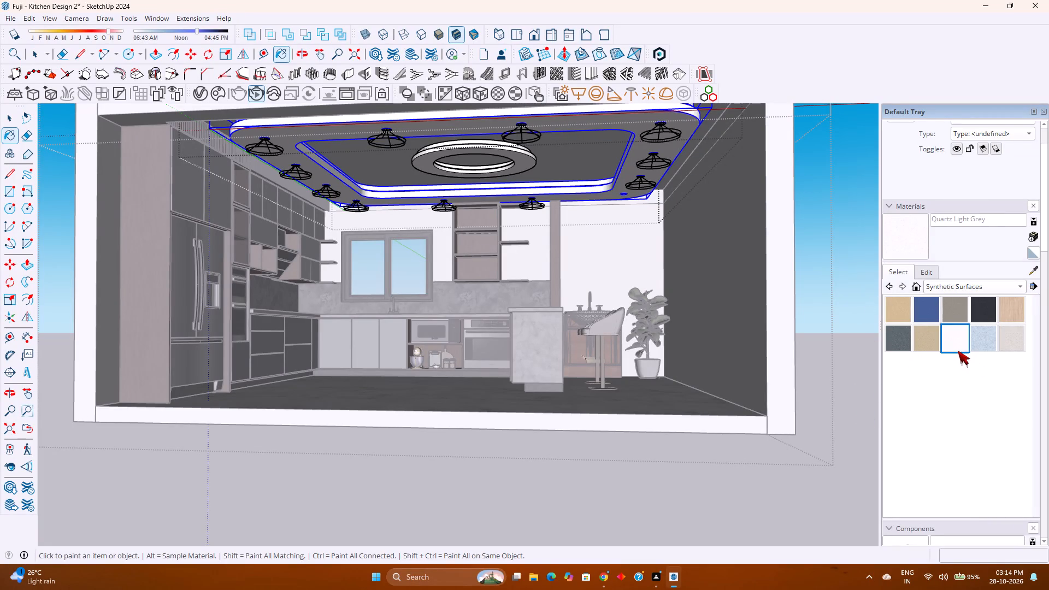
click(453, 122)
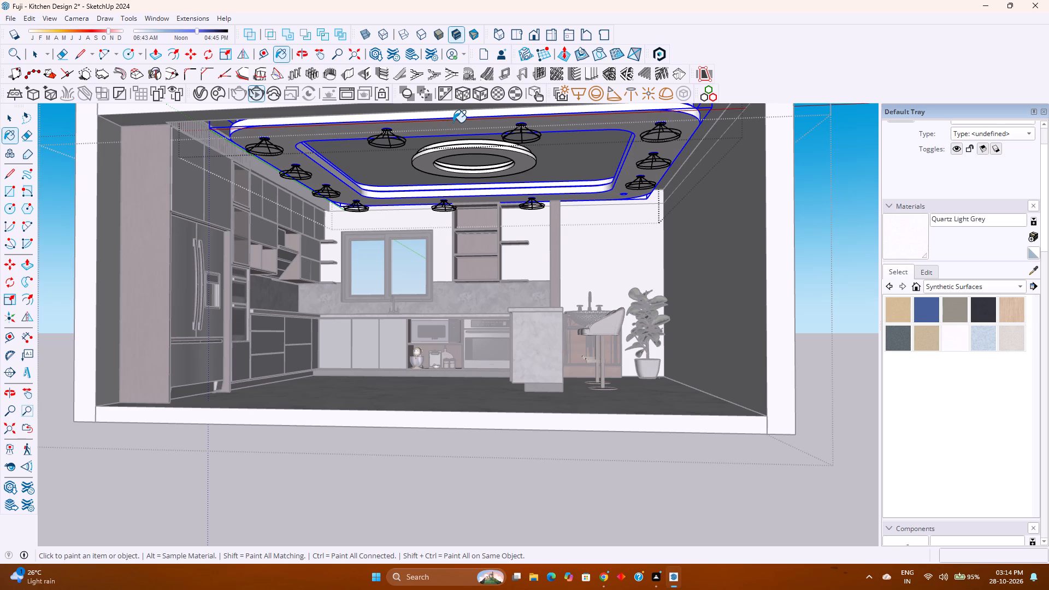
scroll(634, 250, up, 4)
middle_drag(616, 228, 618, 272)
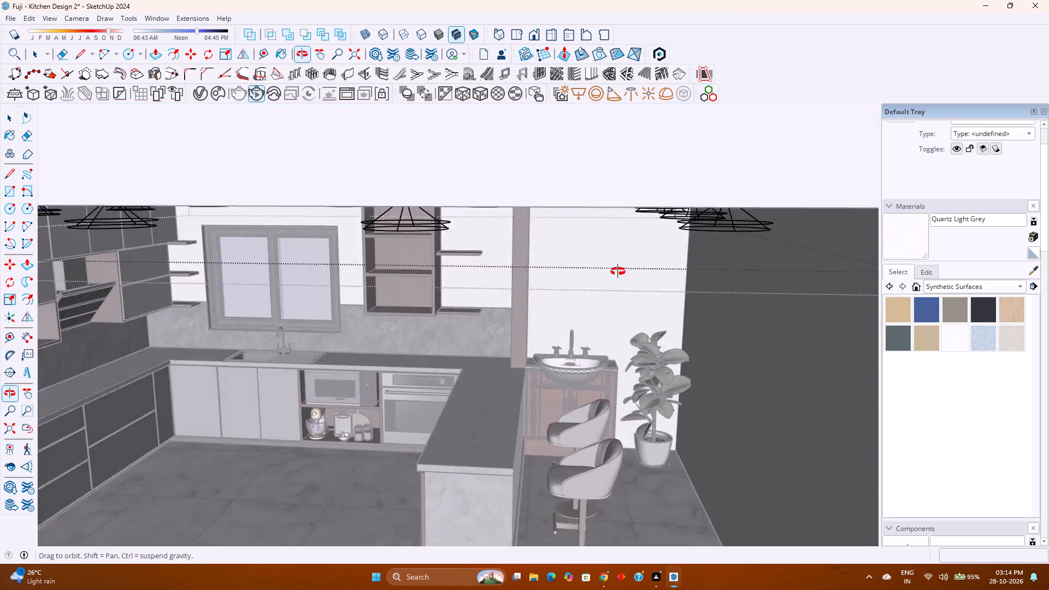
middle_drag(618, 272, 618, 251)
scroll(618, 251, down, 3)
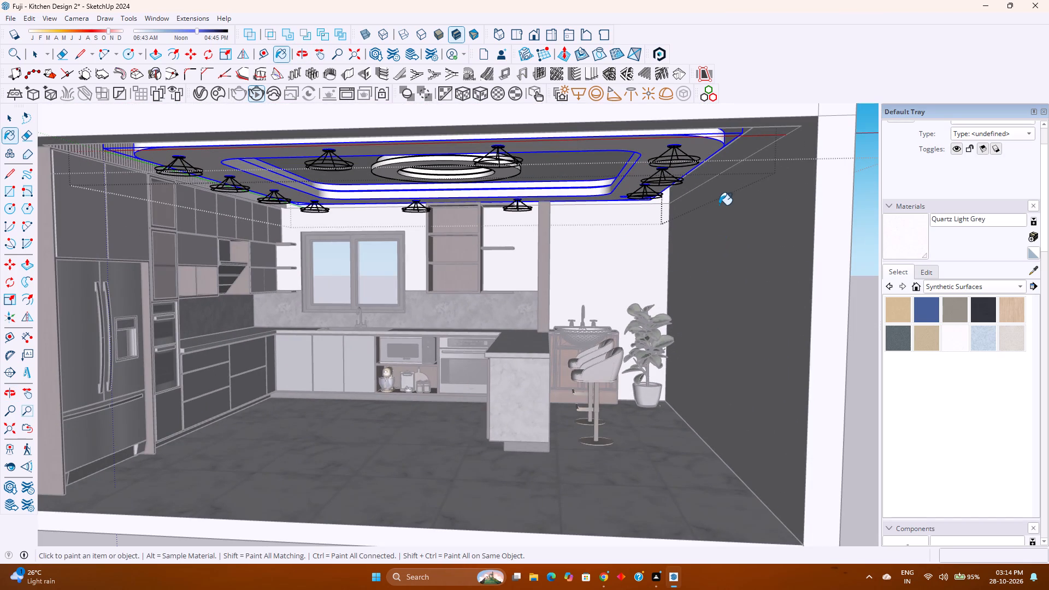
key(Escape)
key(space)
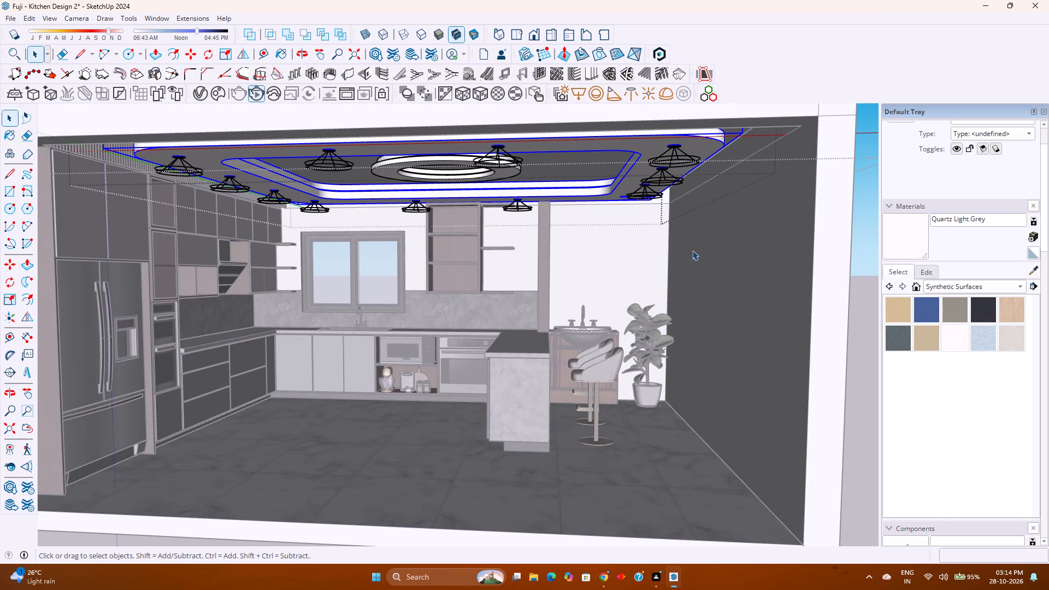
key(Escape)
key(Escape)
key(Escape)
Examine the kitchen interior from the overall room to the cabinets, island, bar stools and washbasin area.
scroll(630, 262, down, 3)
shift+middle_drag(627, 298, 622, 284)
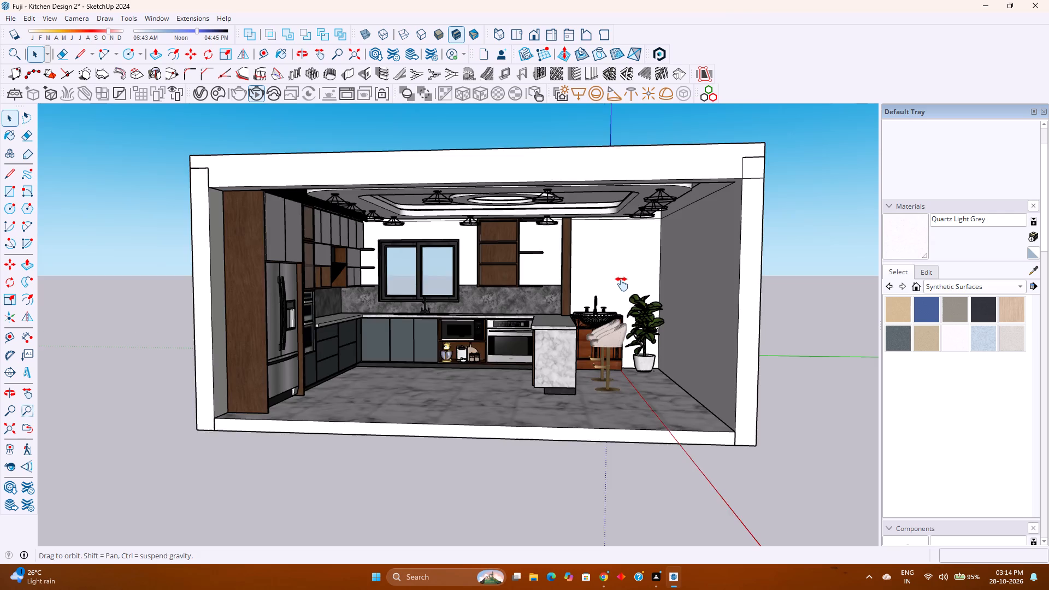
shift+middle_drag(622, 284, 618, 269)
shift+middle_click(618, 269)
scroll(610, 279, up, 3)
scroll(513, 196, up, 5)
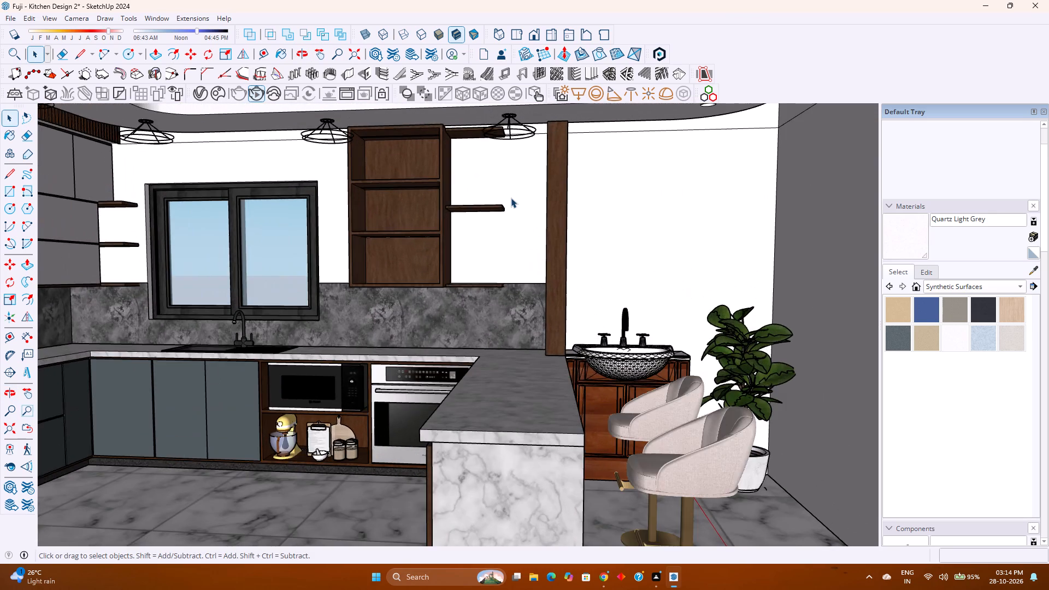
middle_drag(511, 198, 499, 237)
middle_drag(498, 237, 488, 233)
middle_drag(486, 232, 473, 208)
middle_click(473, 208)
scroll(473, 208, down, 5)
shift+scroll(522, 309, up, 1)
shift+middle_drag(522, 309, 523, 279)
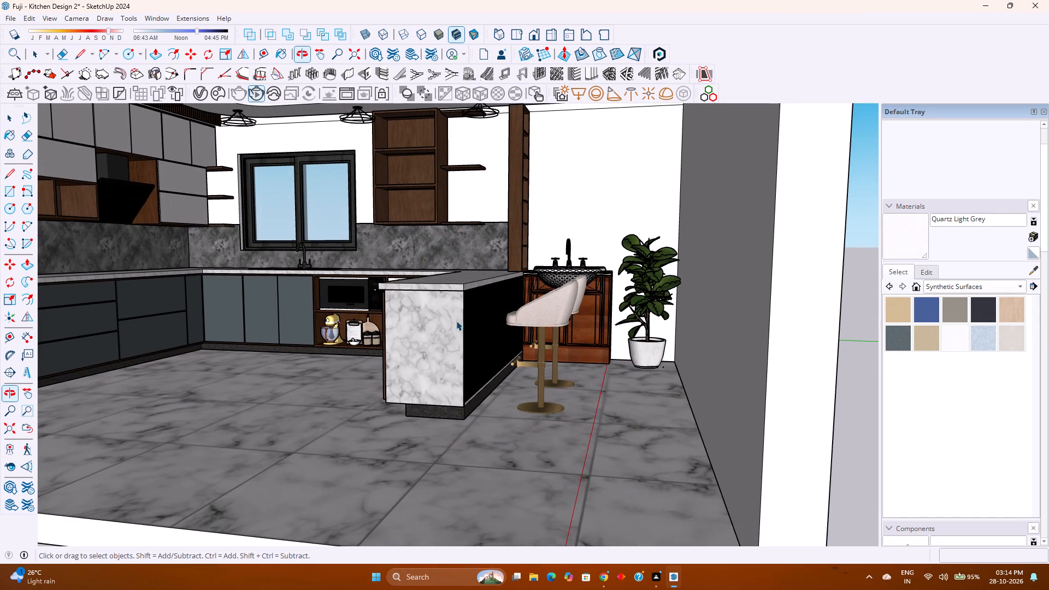
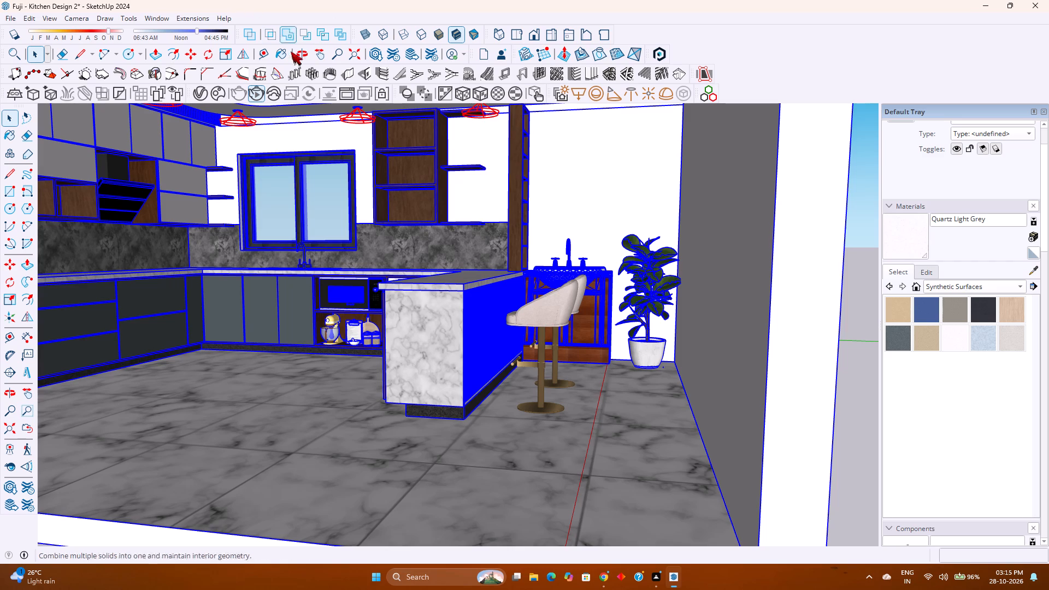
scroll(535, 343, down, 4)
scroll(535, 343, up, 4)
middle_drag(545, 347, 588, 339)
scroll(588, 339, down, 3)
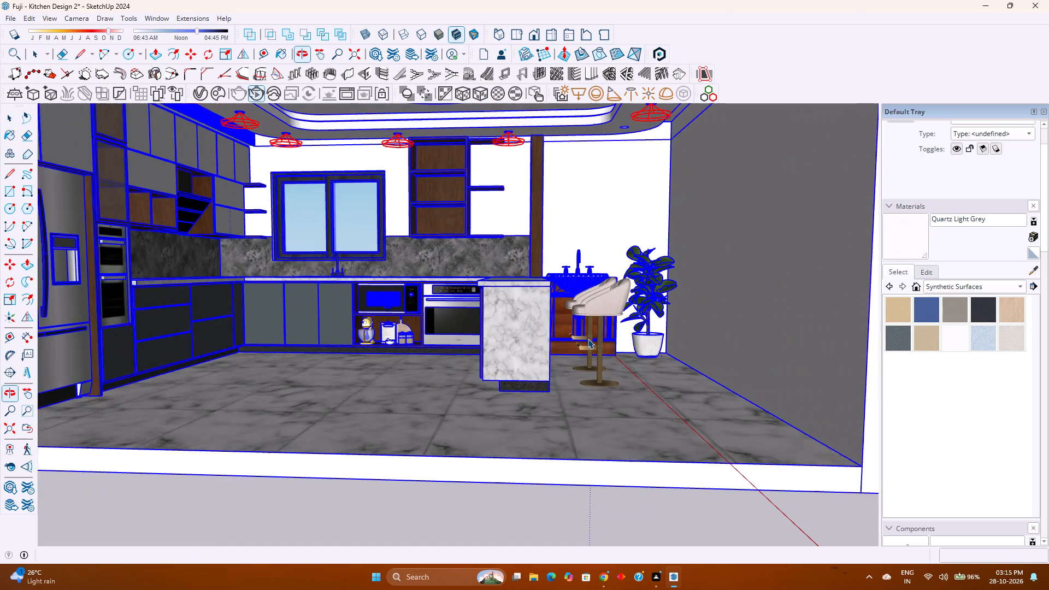
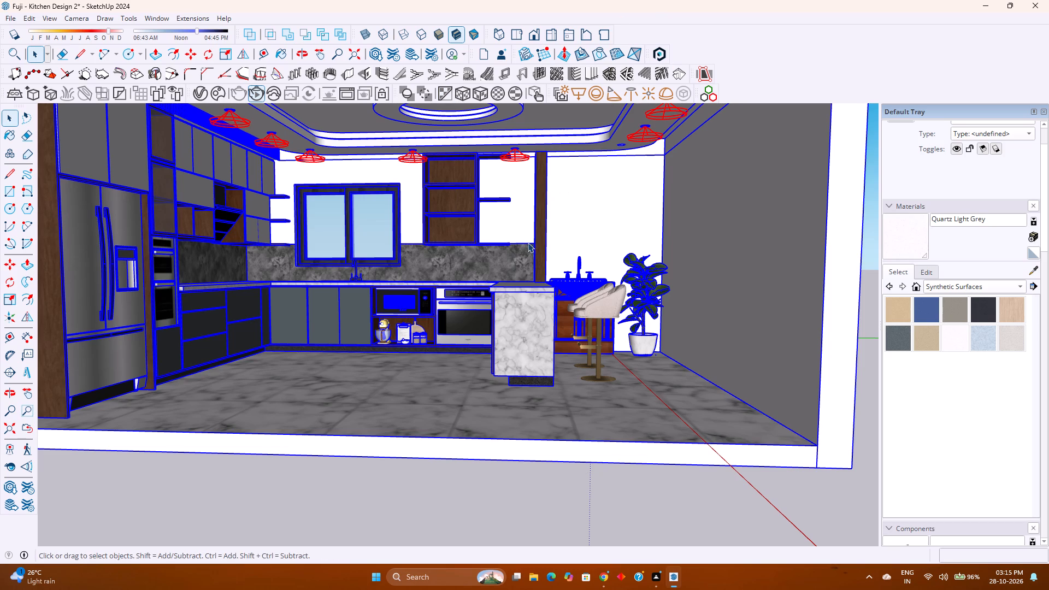
Examine the kitchen interior, focusing on the wall and furnishings around the wash basin beside the breakfast counter.
scroll(551, 299, down, 3)
scroll(579, 279, up, 2)
middle_drag(579, 279, 568, 283)
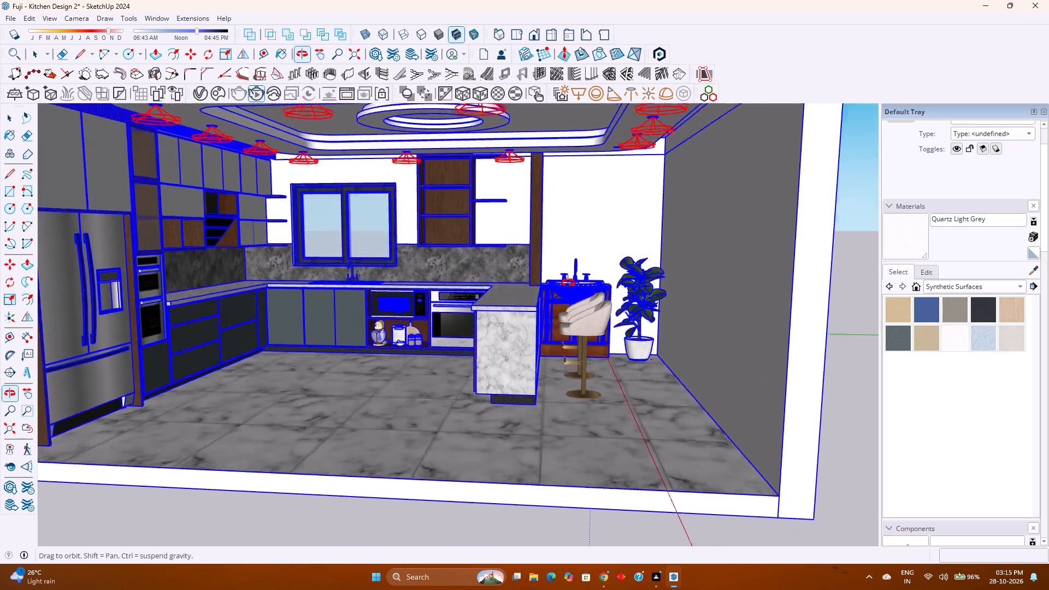
middle_drag(568, 283, 568, 280)
middle_click(568, 280)
scroll(574, 278, up, 8)
middle_drag(591, 321, 592, 355)
middle_click(592, 355)
click(603, 226)
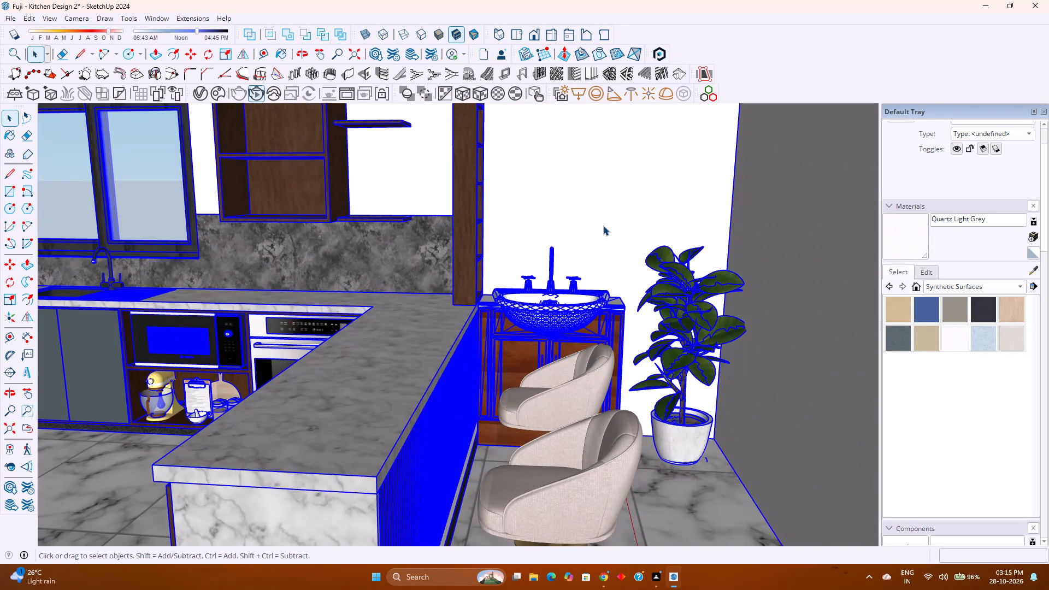
scroll(532, 261, down, 7)
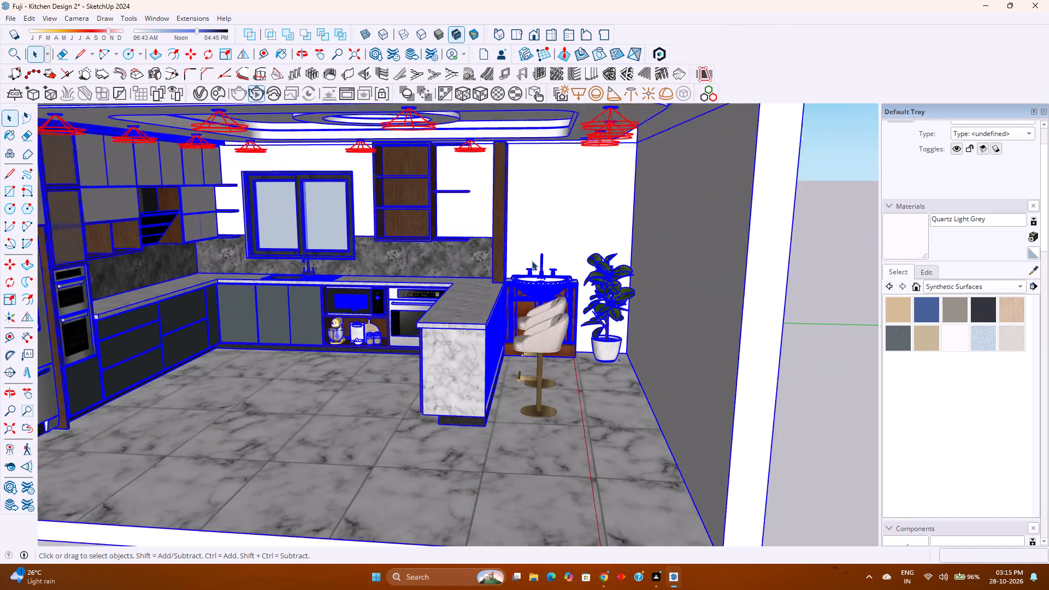
scroll(532, 261, down, 3)
middle_drag(487, 285, 495, 249)
middle_click(495, 249)
scroll(517, 281, up, 3)
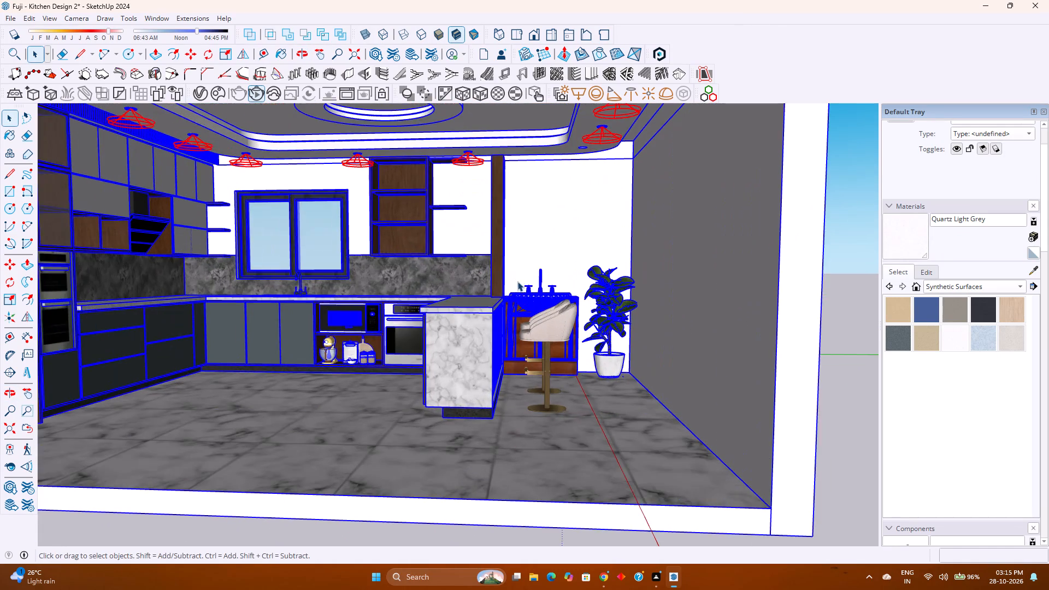
scroll(603, 286, up, 6)
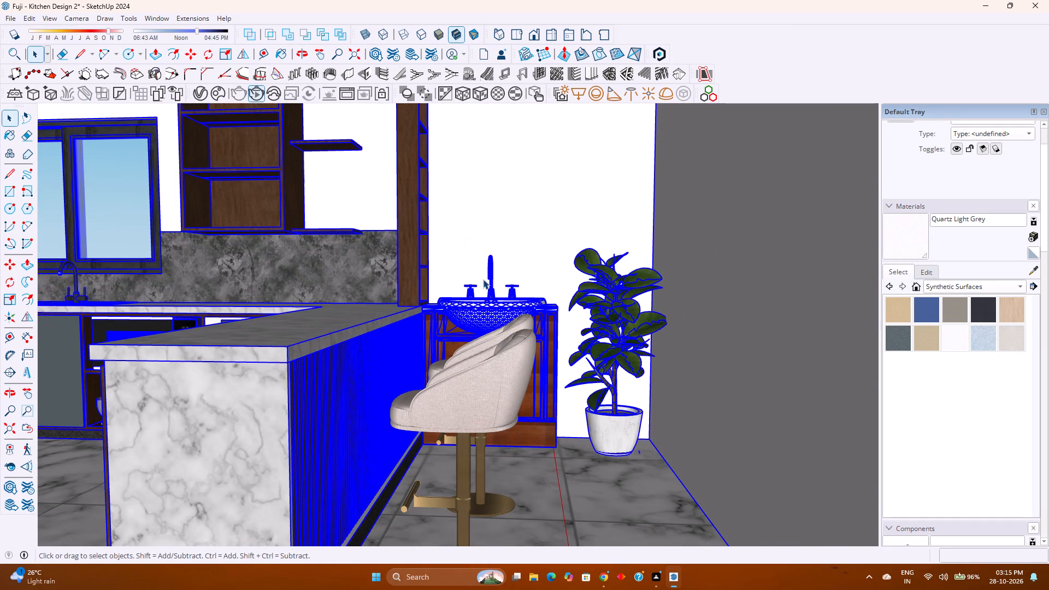
middle_drag(483, 279, 479, 315)
middle_click(479, 316)
middle_drag(475, 321, 466, 351)
middle_drag(466, 351, 471, 340)
middle_click(482, 326)
scroll(483, 325, up, 1)
scroll(483, 324, down, 4)
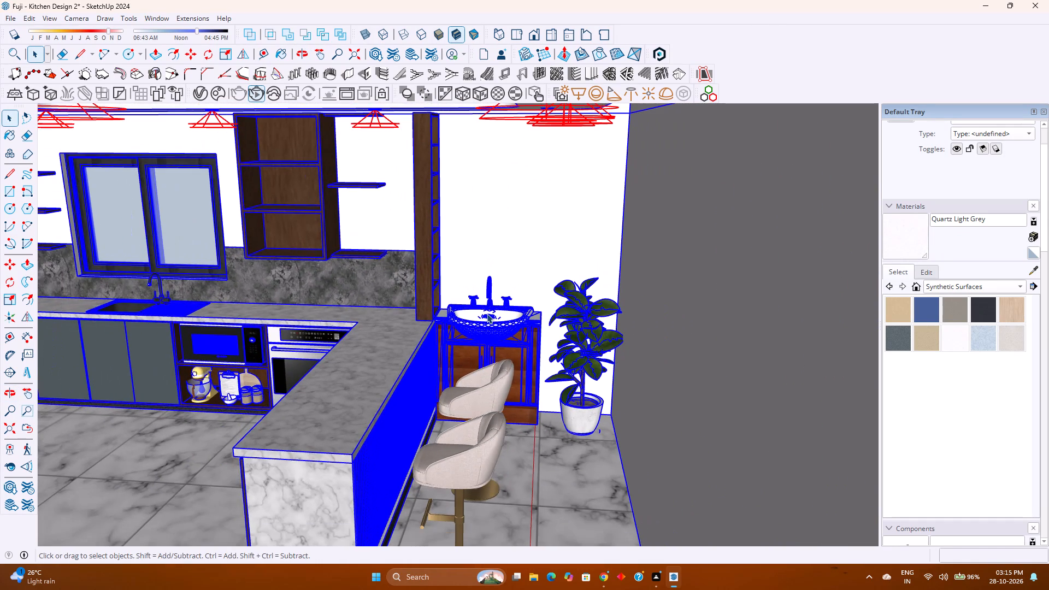
key(Escape)
scroll(459, 292, down, 4)
middle_drag(466, 300, 491, 259)
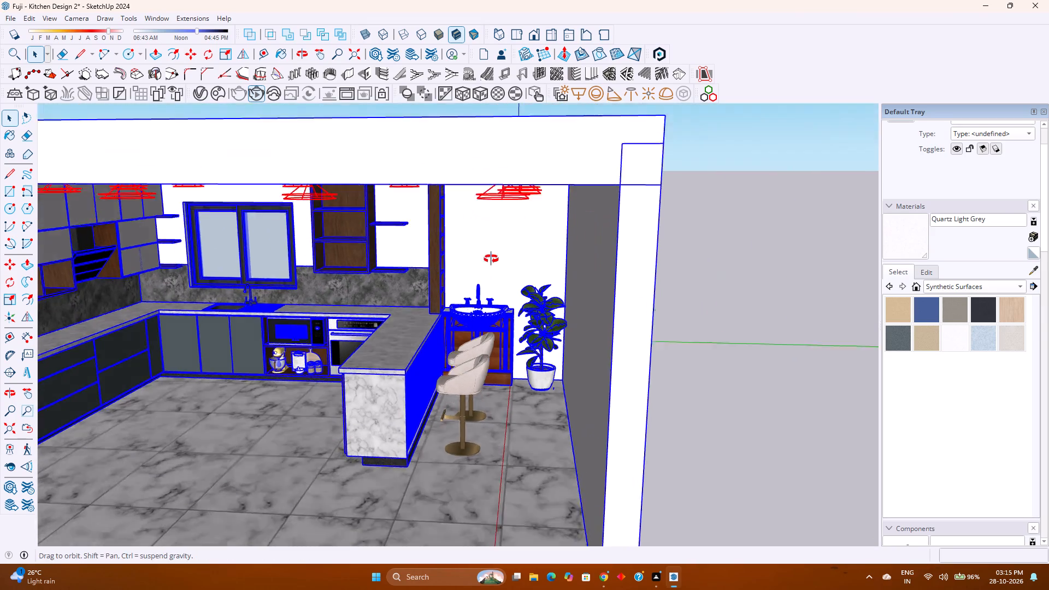
middle_drag(491, 259, 503, 239)
middle_click(503, 239)
scroll(502, 240, up, 2)
scroll(502, 240, down, 4)
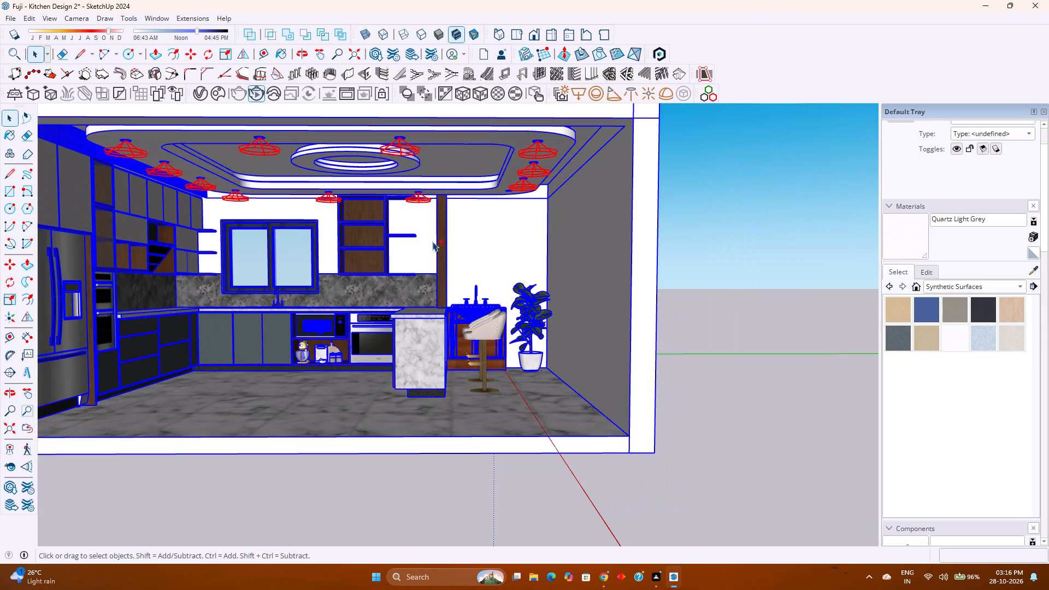
shift+middle_drag(433, 240, 473, 287)
middle_drag(464, 285, 444, 240)
middle_click(444, 240)
Open the room group for editing and select the wall surface behind the wash basin.
double_click(544, 321)
scroll(543, 320, up, 3)
click(543, 320)
double_click(543, 320)
middle_drag(543, 320, 545, 325)
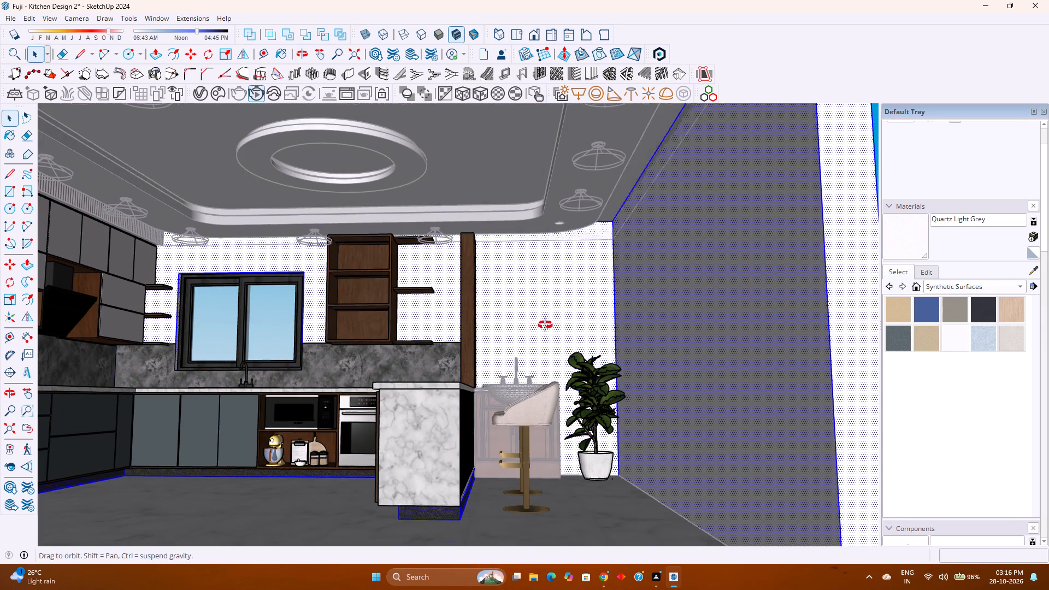
middle_drag(545, 325, 551, 345)
scroll(546, 338, up, 5)
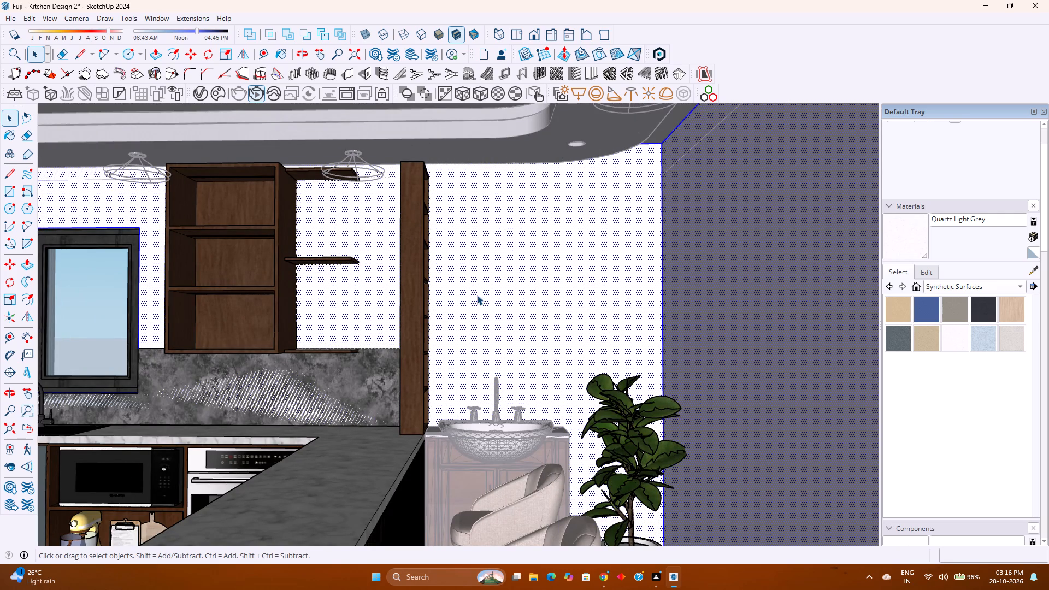
Search 3D Warehouse for "towel hanger" models.
click(164, 16)
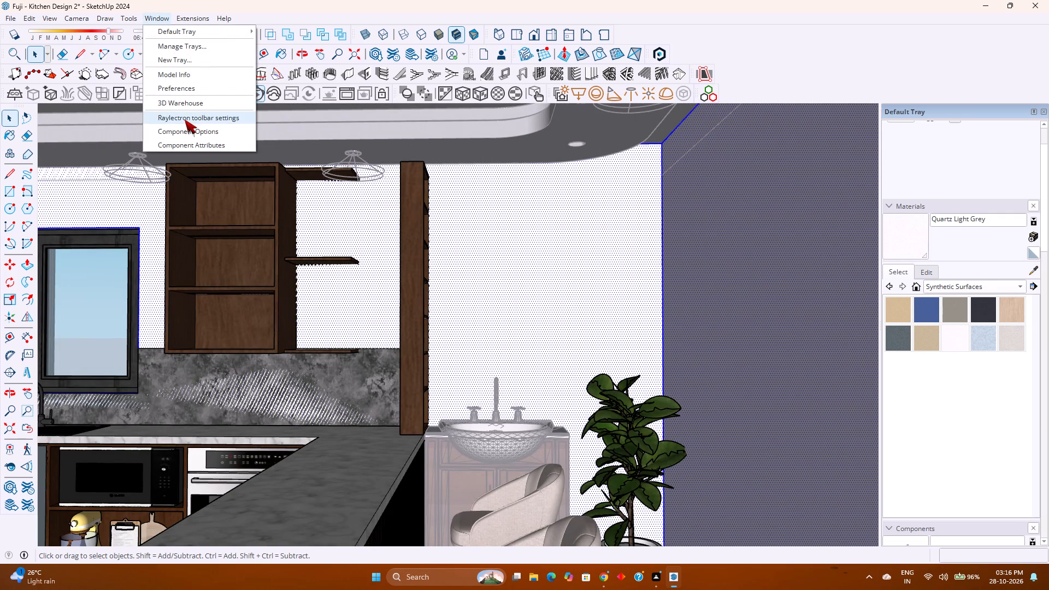
click(175, 102)
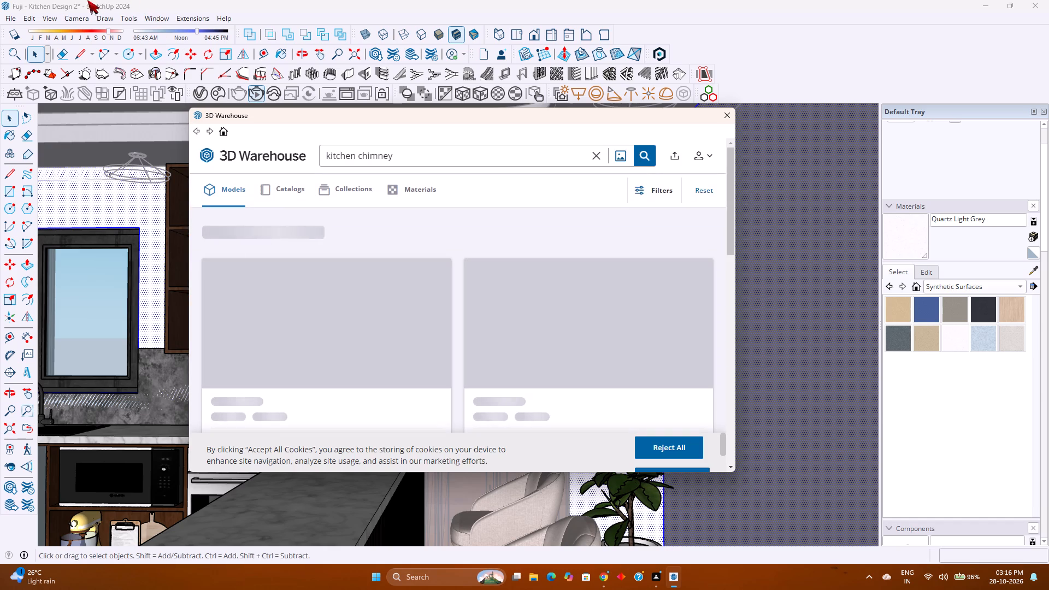
click(592, 157)
click(596, 155)
click(557, 158)
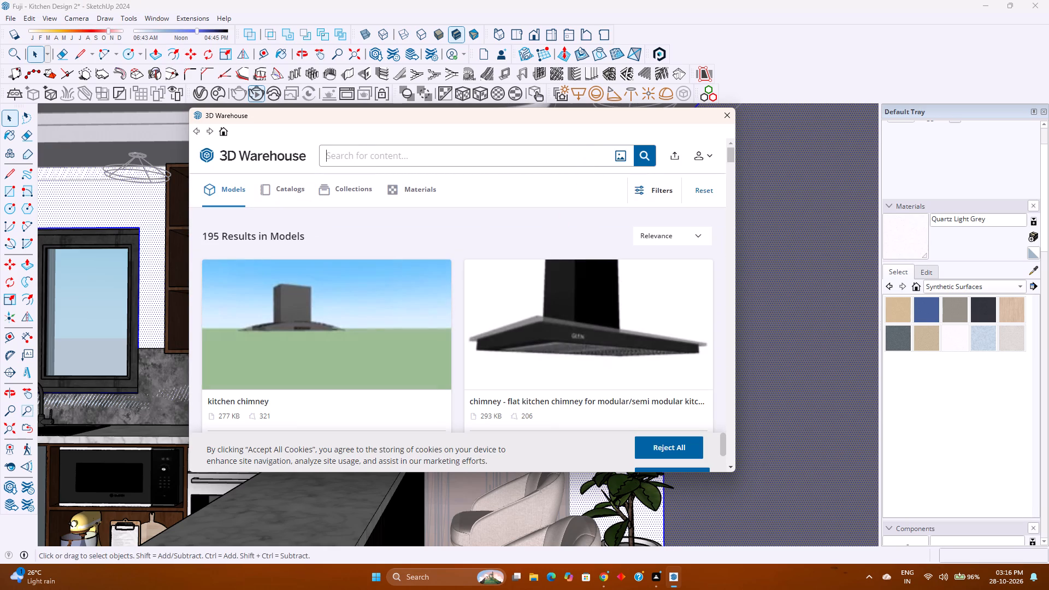
text(towel hanget)
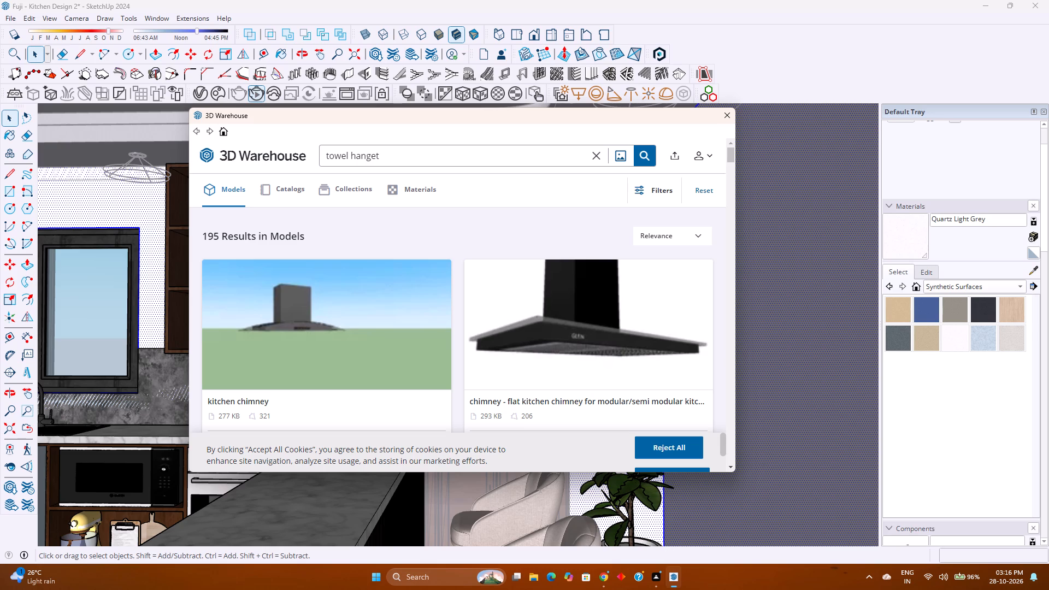
key(BackSpace)
key(r)
key(Return)
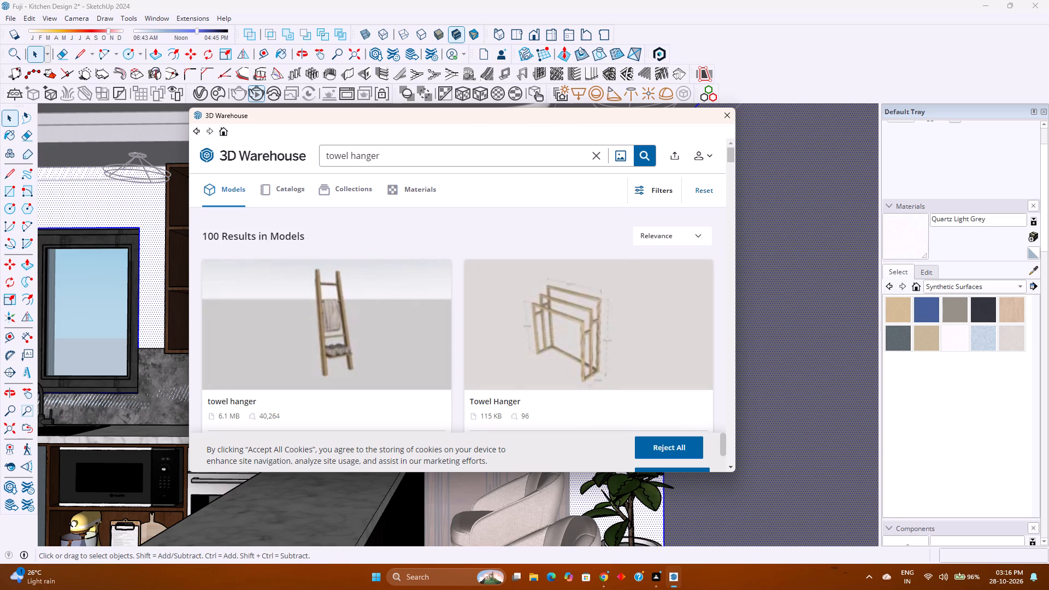
Look through the towel hanger models in the search results for one that suits the wash basin area.
scroll(621, 240, down, 2)
scroll(564, 300, down, 3)
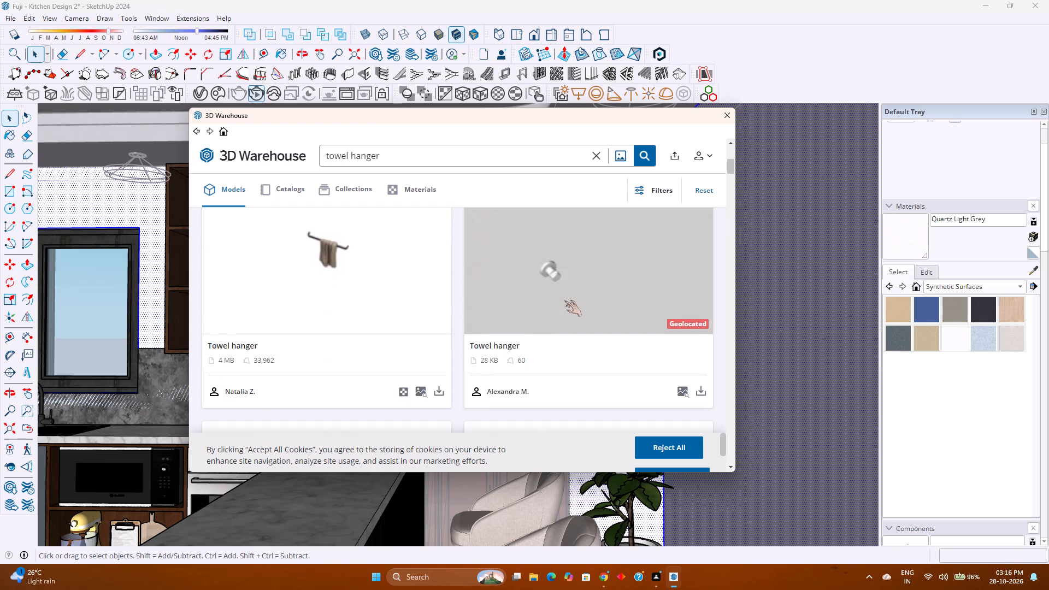
scroll(564, 300, down, 7)
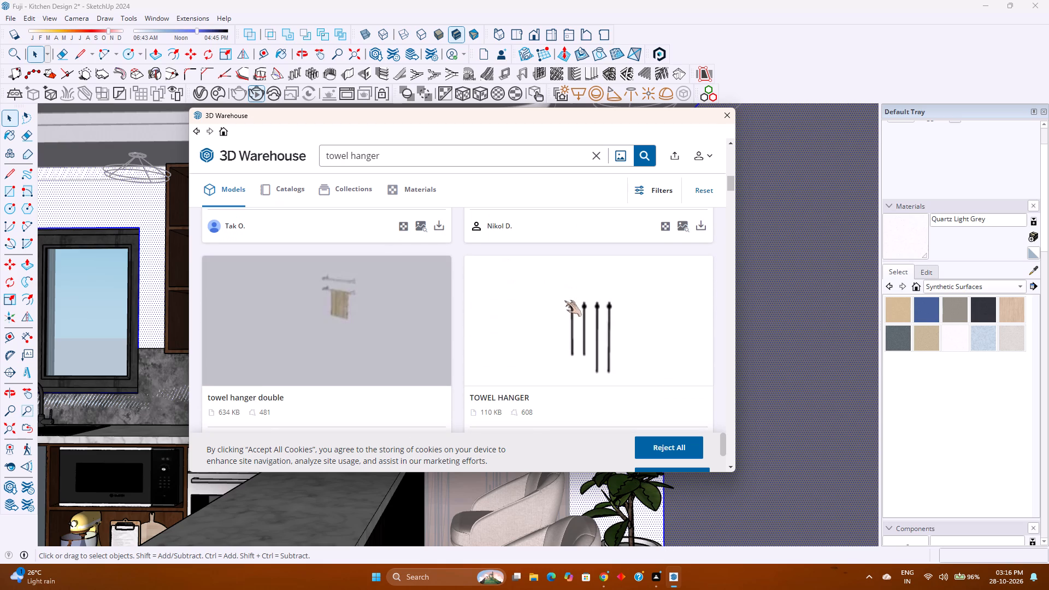
scroll(564, 300, down, 7)
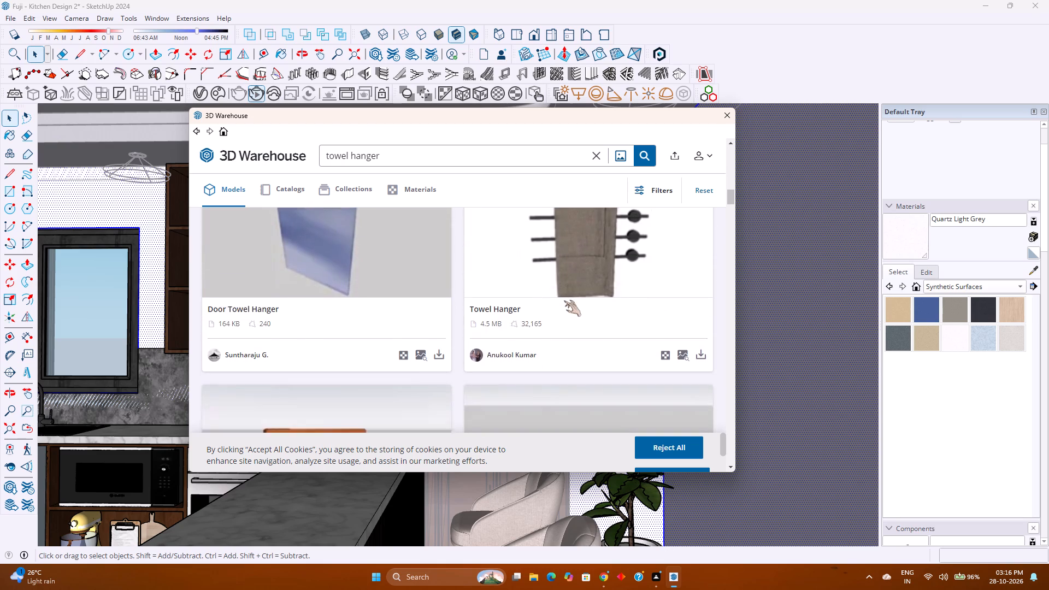
scroll(564, 300, down, 2)
scroll(450, 310, up, 6)
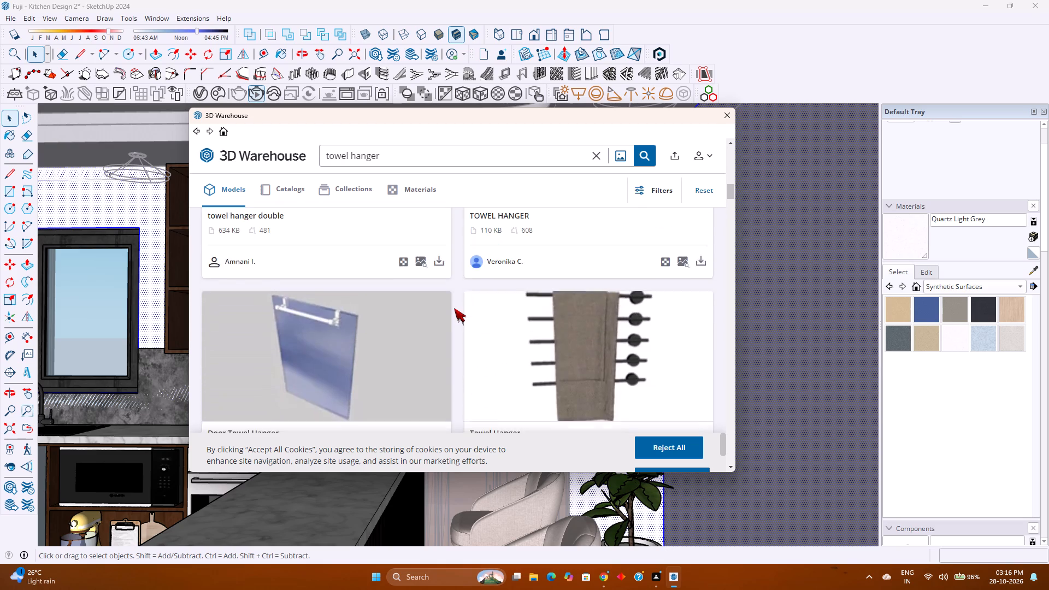
scroll(460, 309, up, 4)
scroll(451, 316, down, 11)
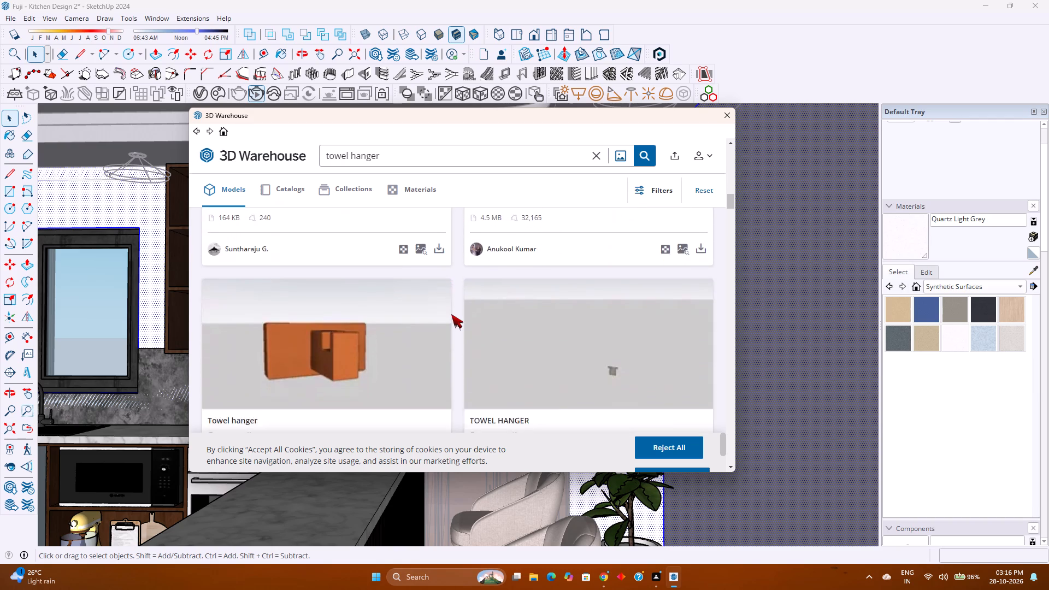
scroll(451, 314, down, 8)
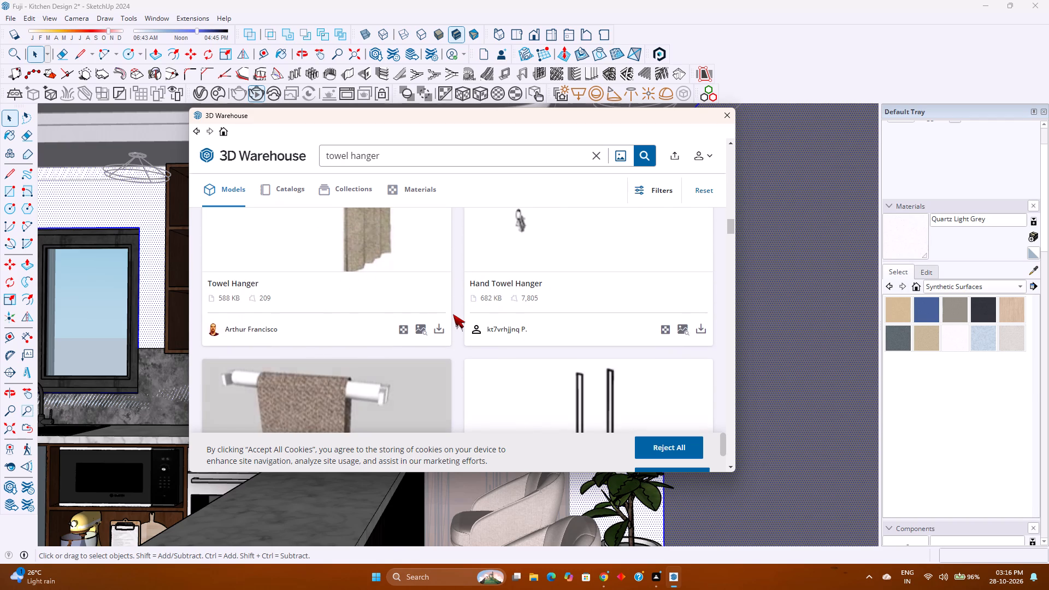
scroll(454, 314, up, 3)
scroll(454, 314, down, 1)
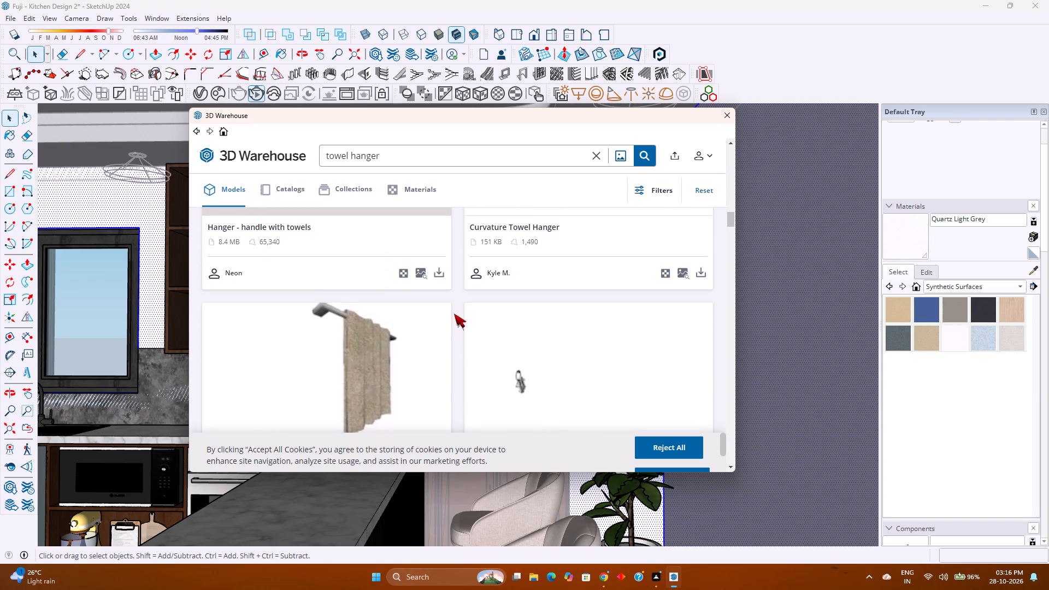
scroll(454, 314, down, 2)
scroll(454, 314, up, 2)
scroll(455, 314, down, 9)
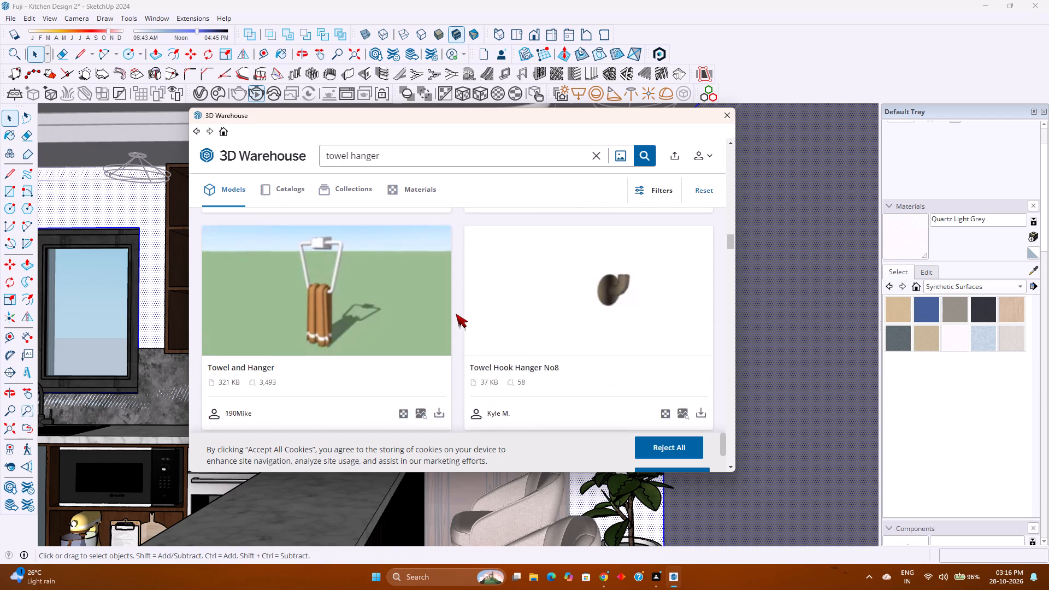
scroll(456, 314, down, 1)
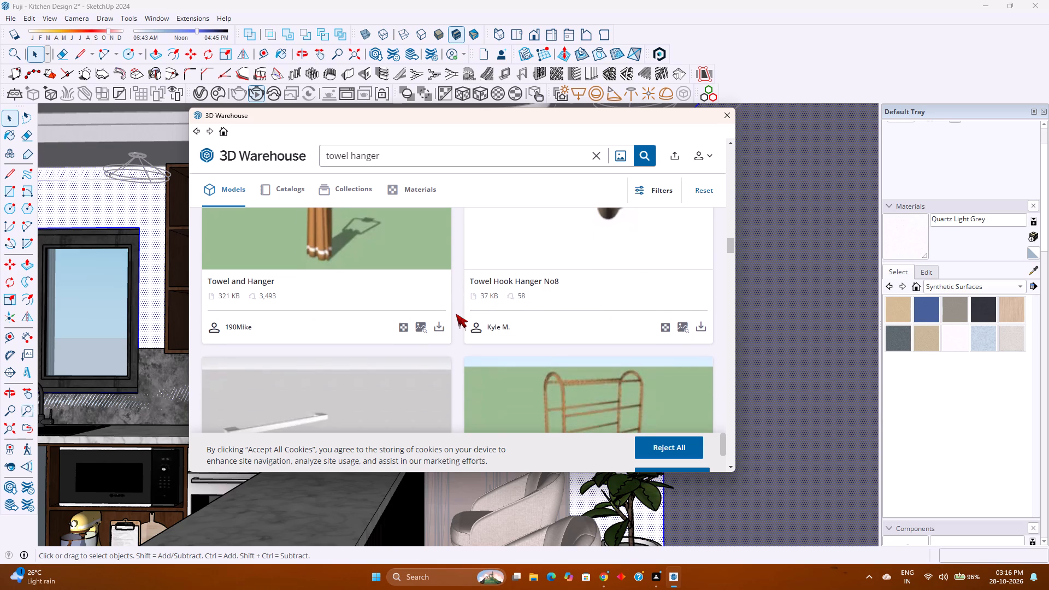
scroll(456, 314, down, 8)
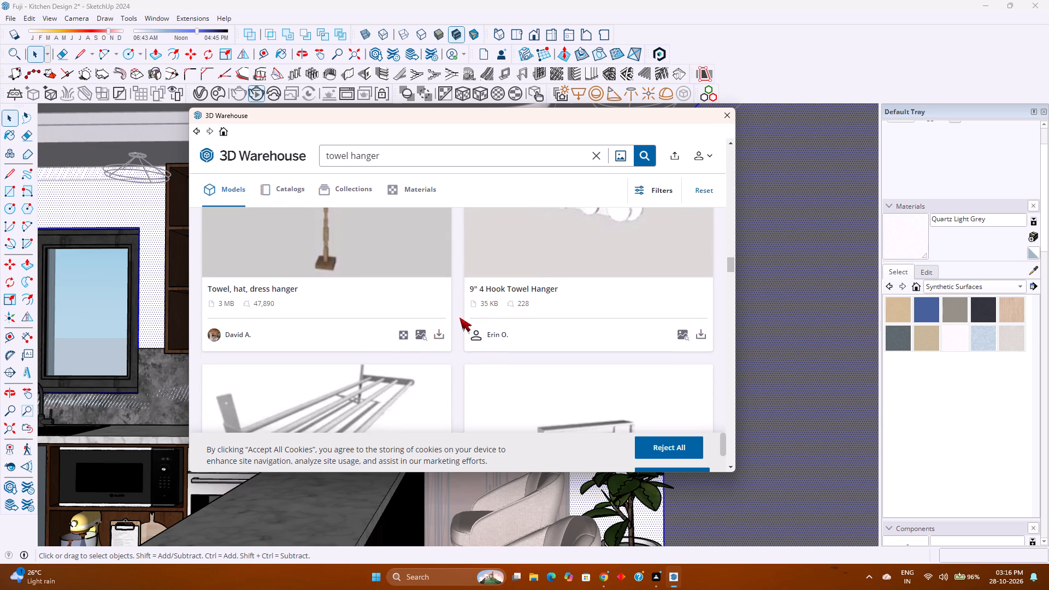
scroll(459, 317, down, 4)
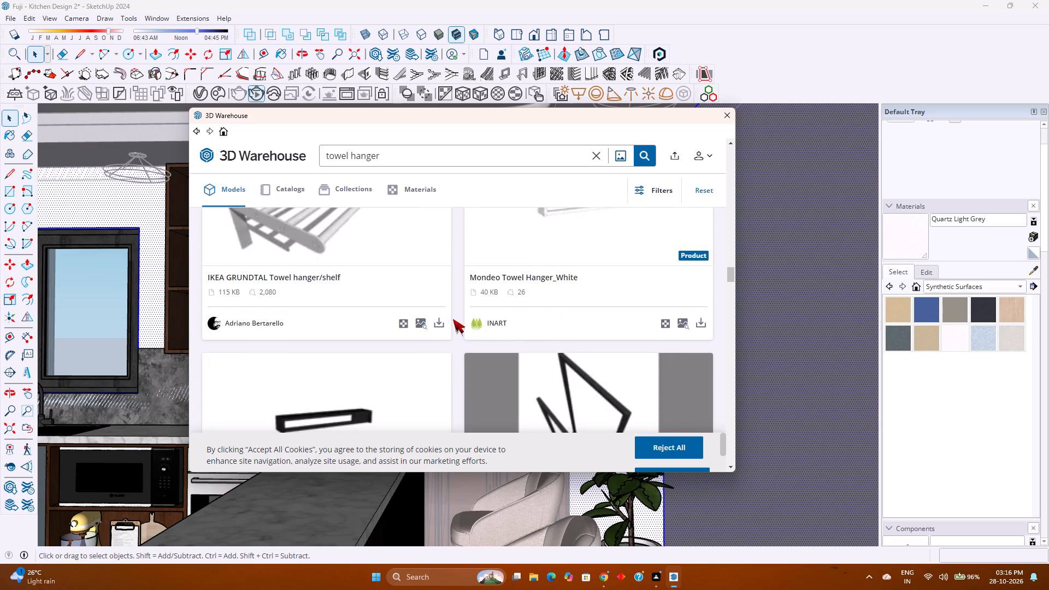
scroll(451, 318, down, 6)
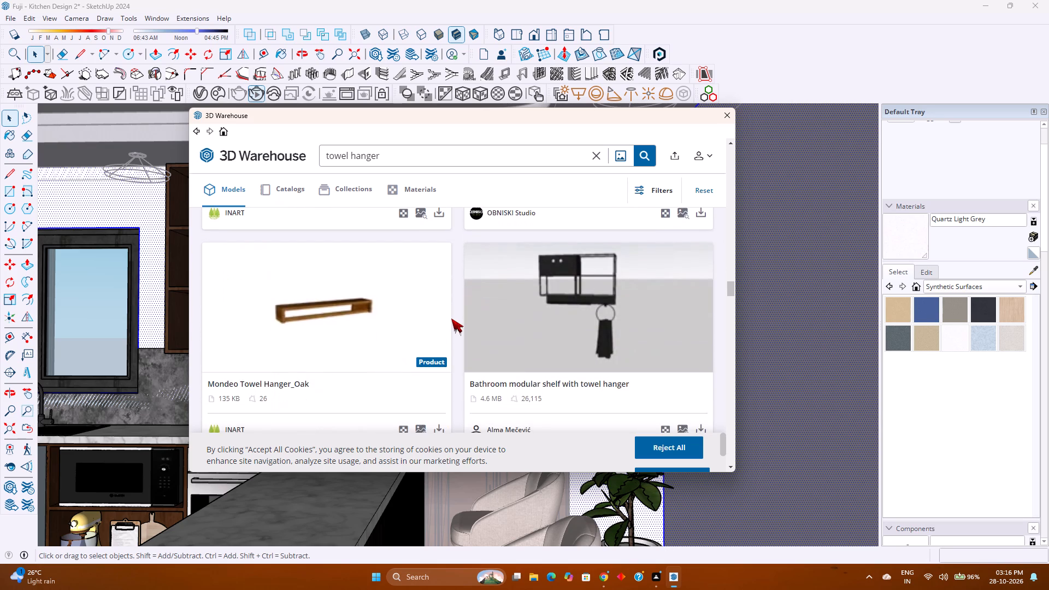
scroll(451, 318, down, 1)
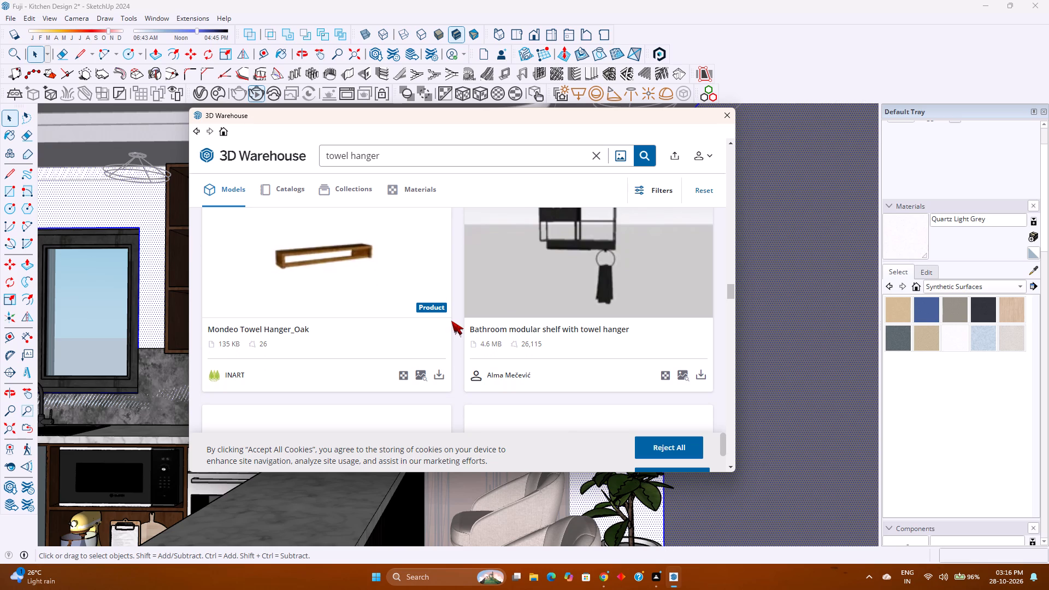
scroll(452, 320, down, 5)
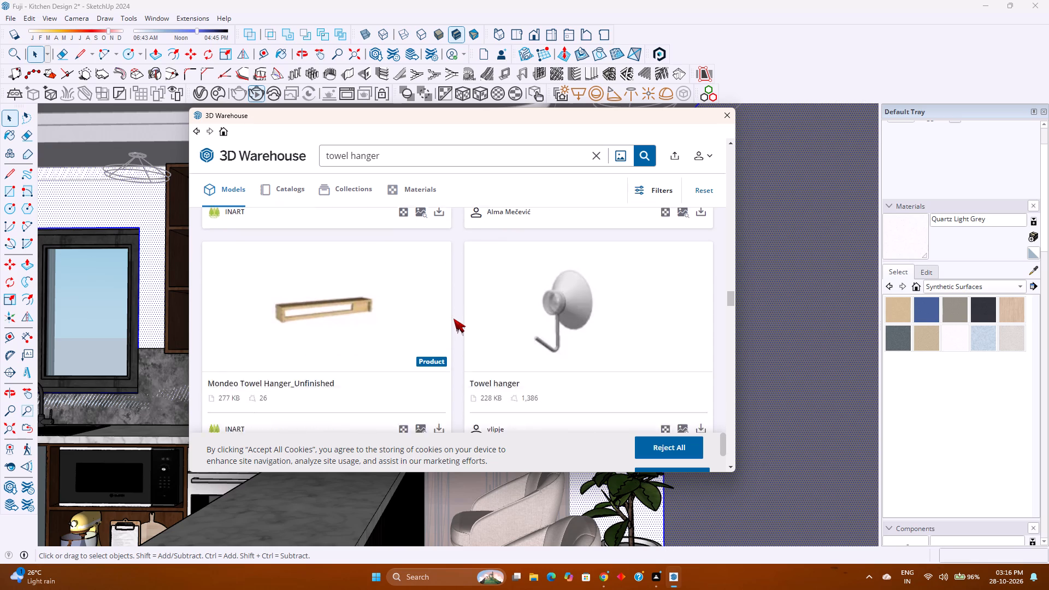
scroll(454, 318, up, 3)
scroll(455, 318, down, 5)
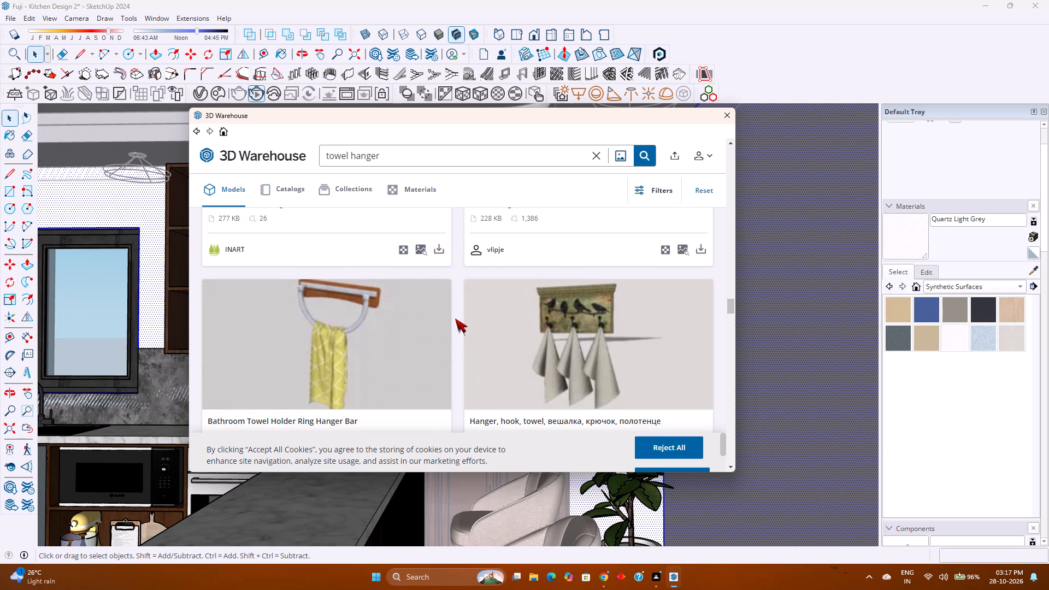
scroll(455, 318, up, 1)
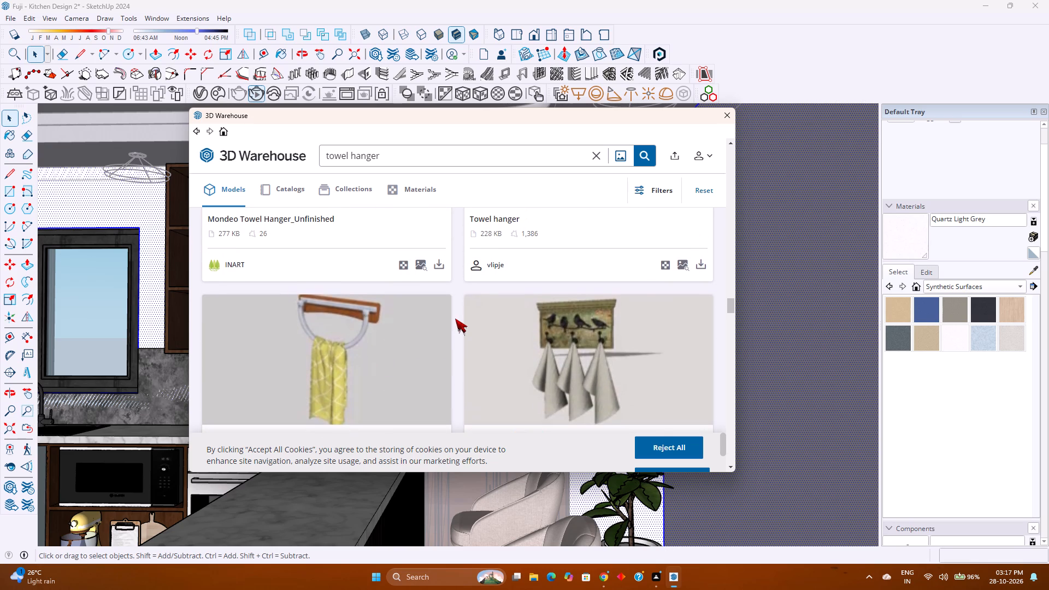
scroll(455, 318, down, 1)
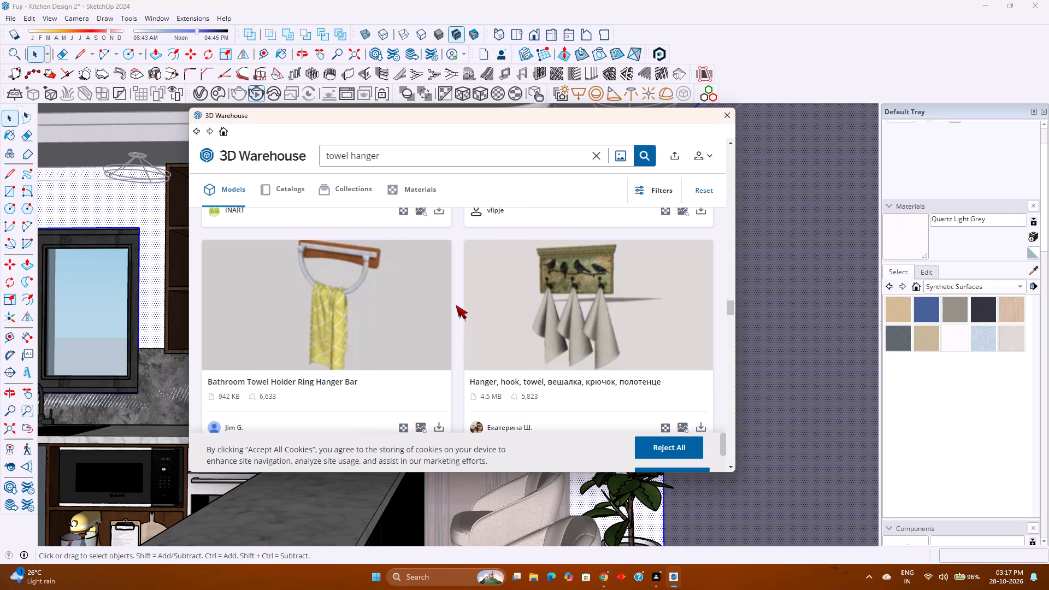
scroll(443, 316, down, 1)
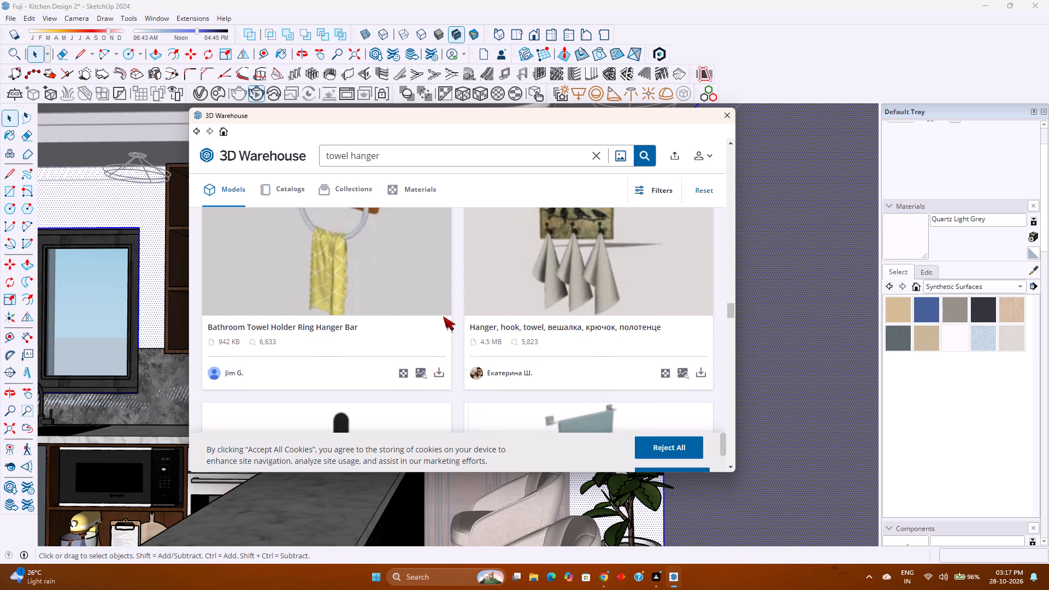
scroll(443, 316, down, 8)
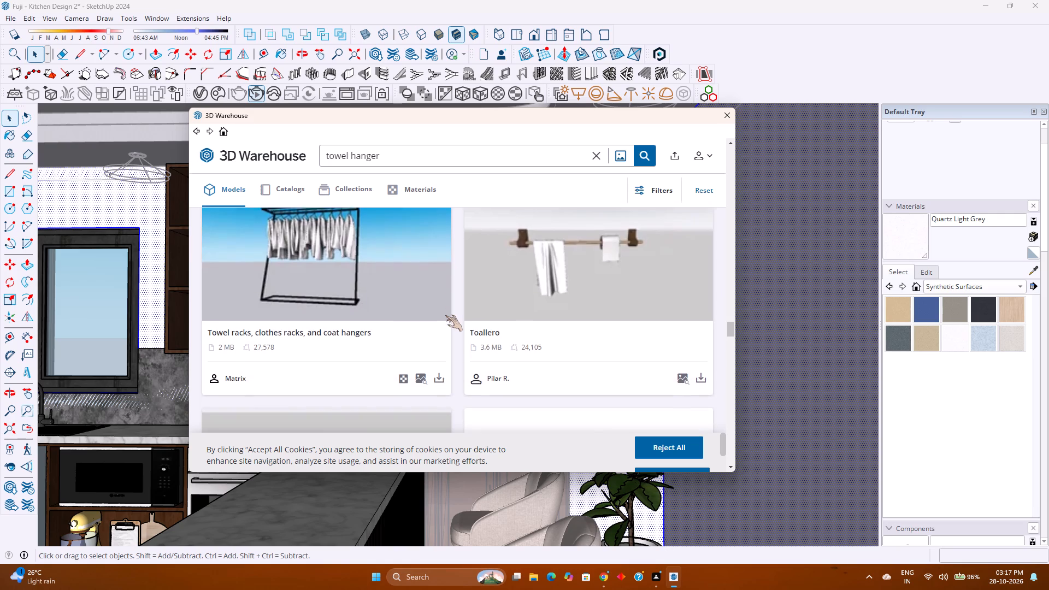
scroll(446, 314, down, 5)
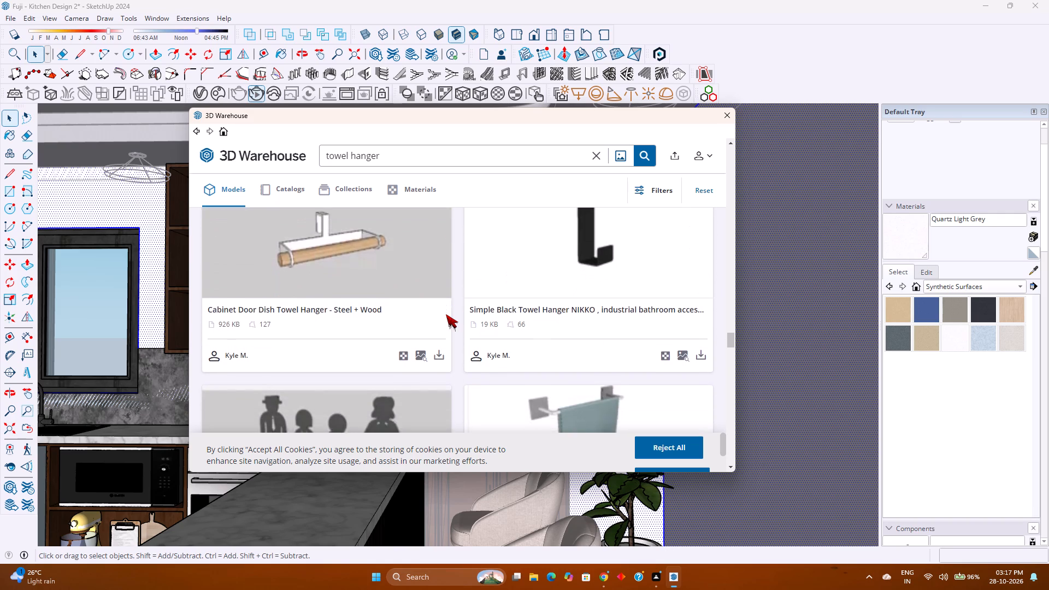
Look through further towel hanger models in the search results, loading more of them, for one that suits the wash basin wall.
scroll(446, 314, down, 8)
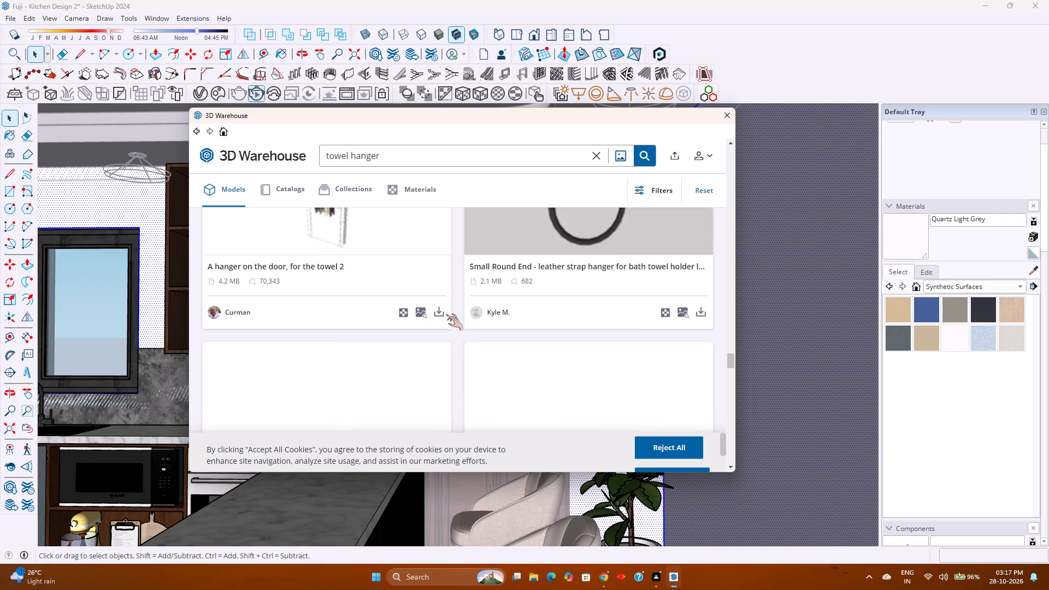
scroll(446, 314, up, 4)
scroll(446, 314, down, 8)
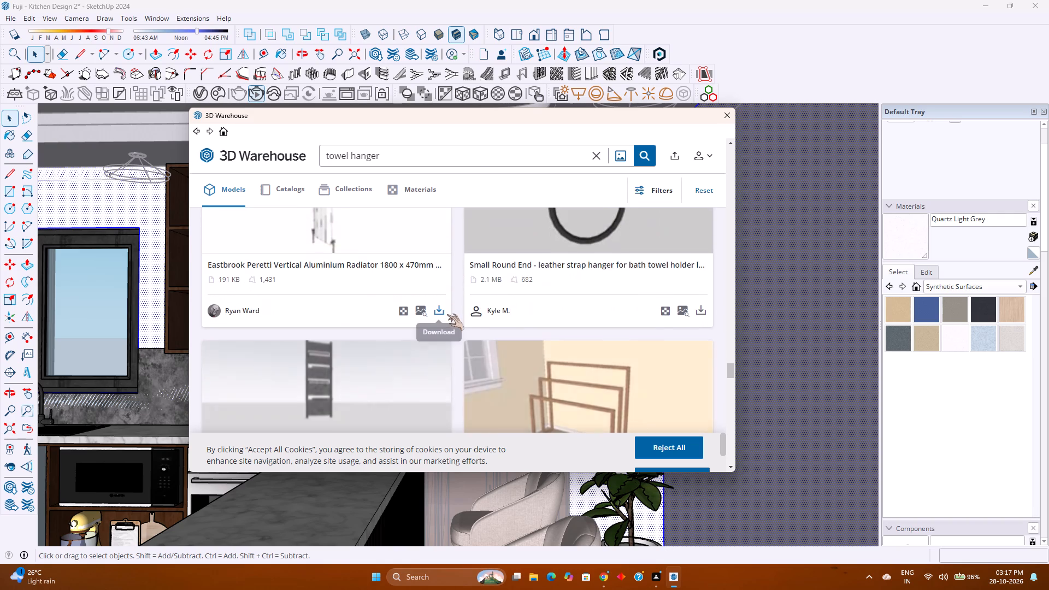
scroll(447, 314, down, 6)
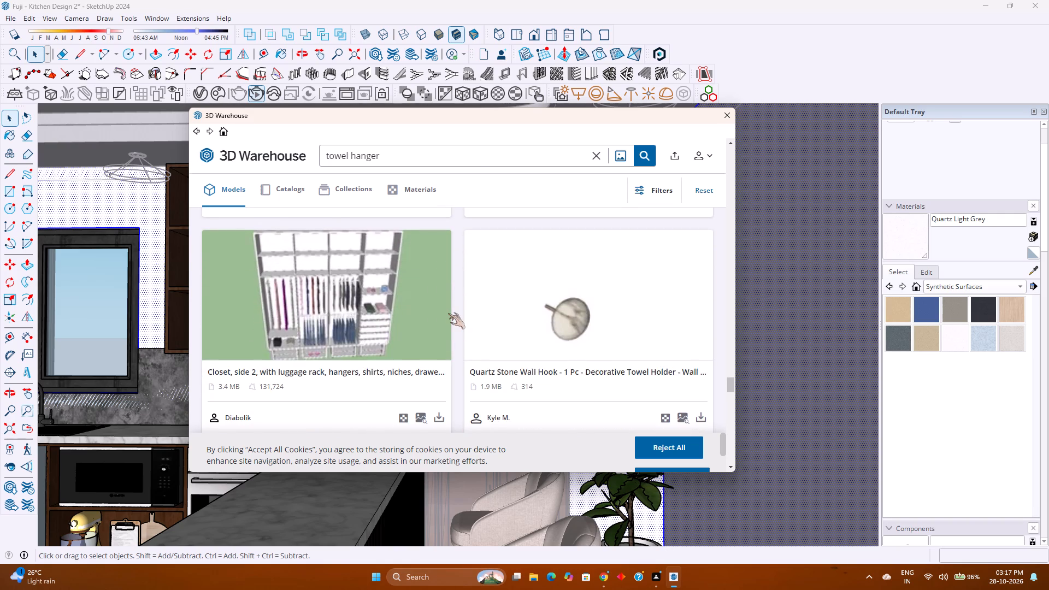
scroll(448, 313, down, 3)
scroll(449, 313, up, 3)
scroll(449, 313, down, 3)
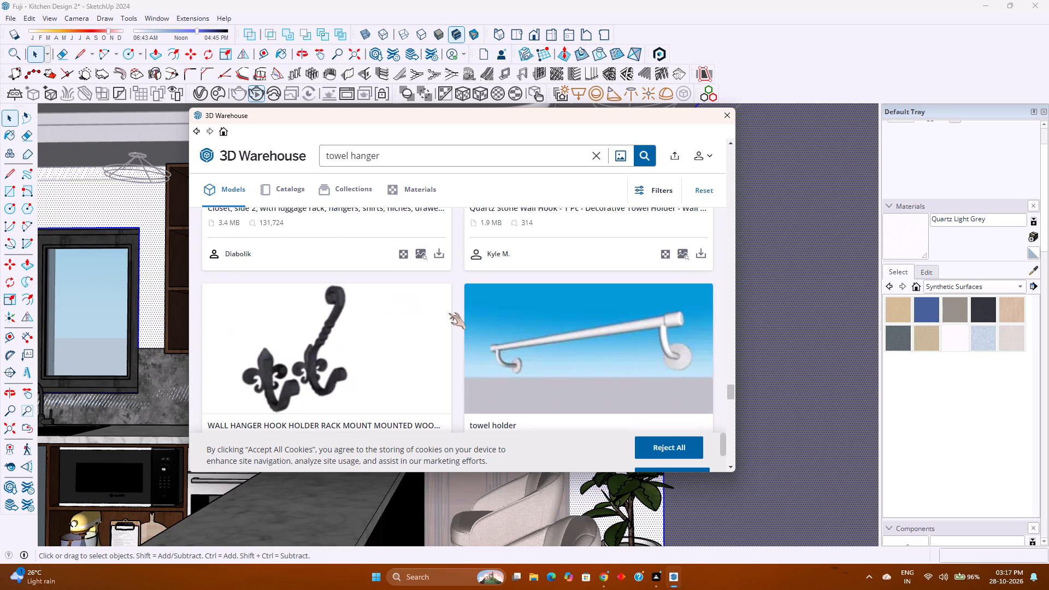
scroll(449, 313, down, 8)
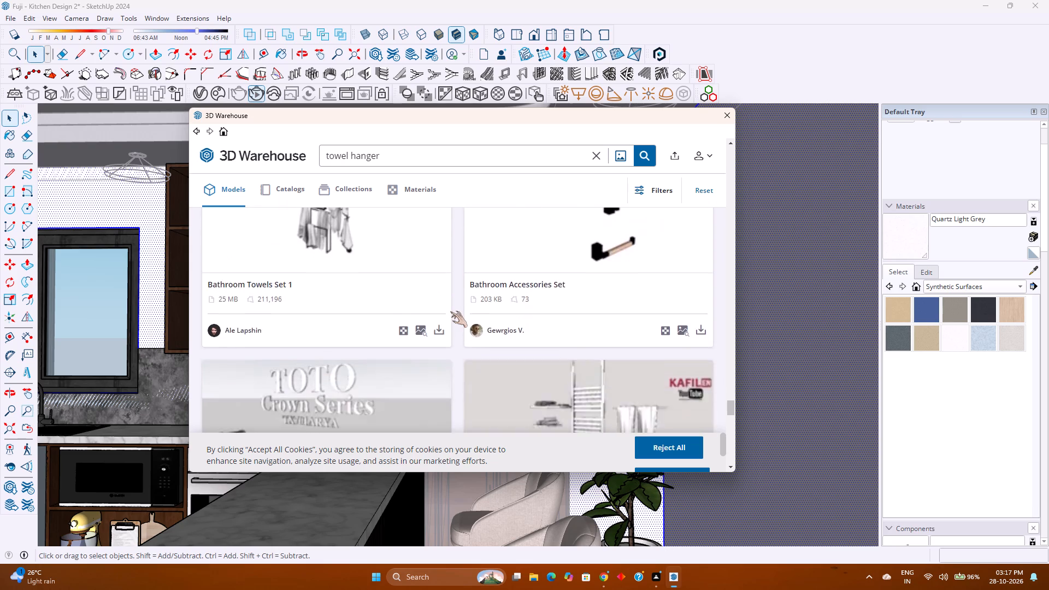
scroll(450, 311, down, 6)
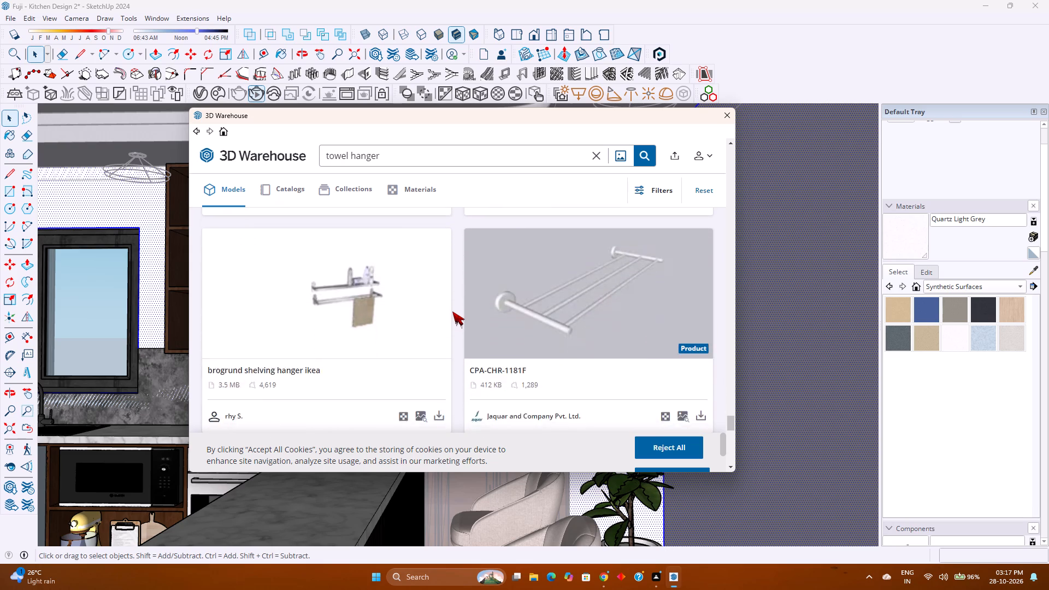
scroll(452, 311, down, 6)
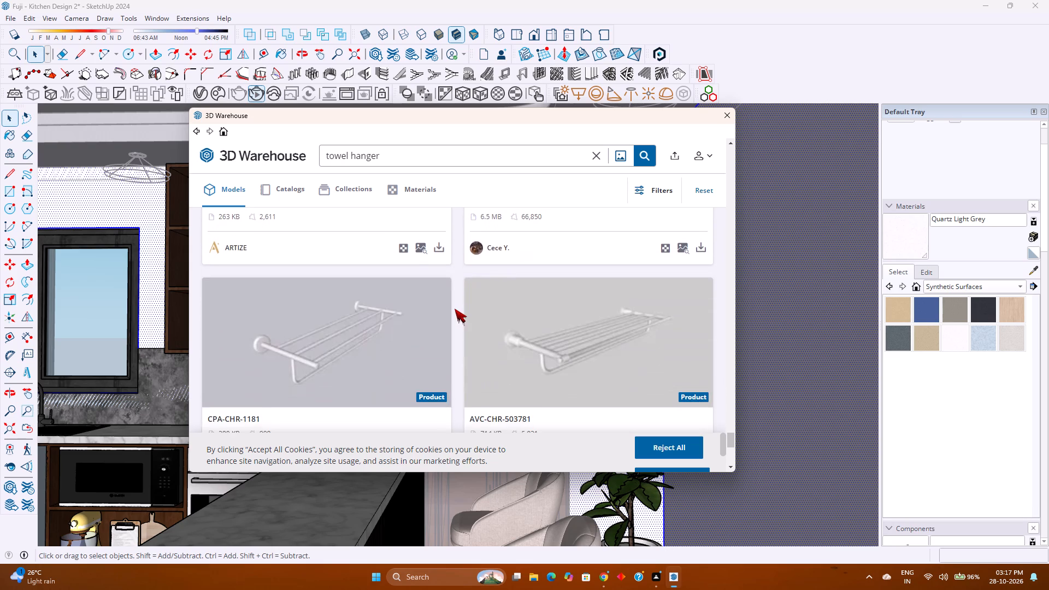
scroll(455, 309, down, 9)
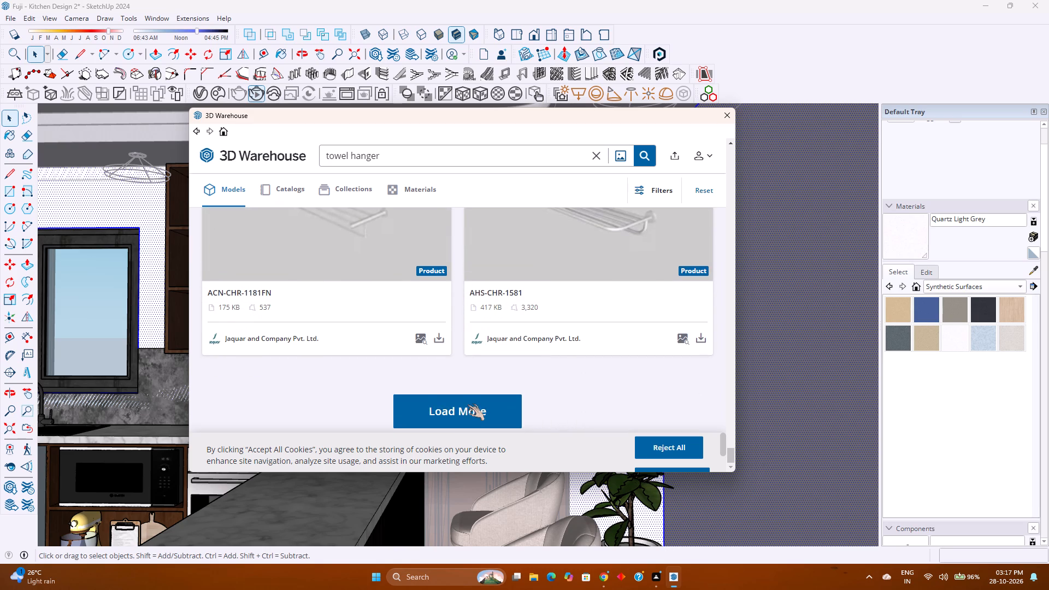
click(467, 404)
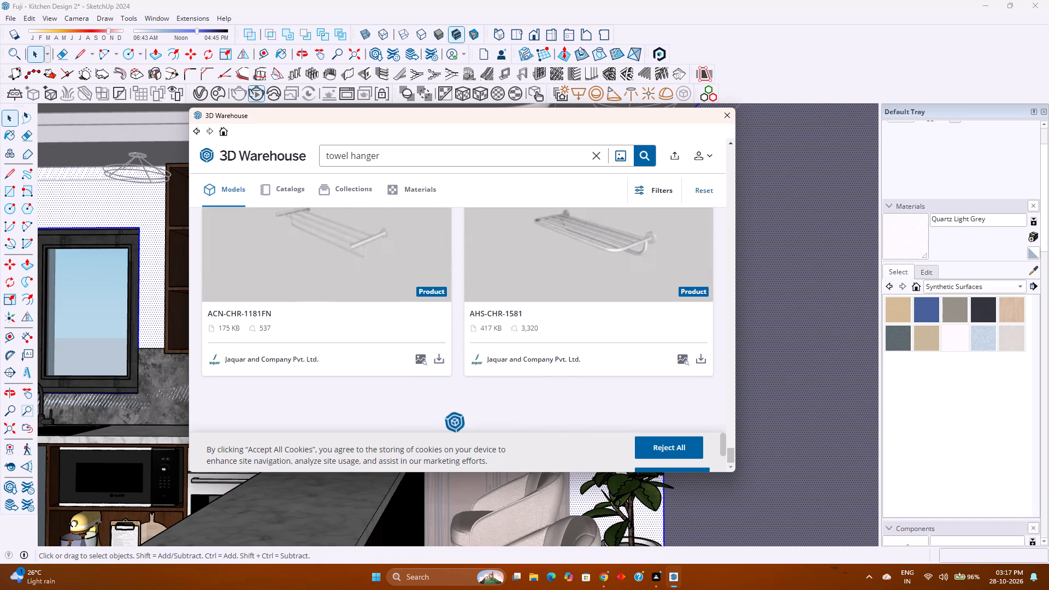
Search 3D Warehouse for "towel round hanger" models.
click(351, 160)
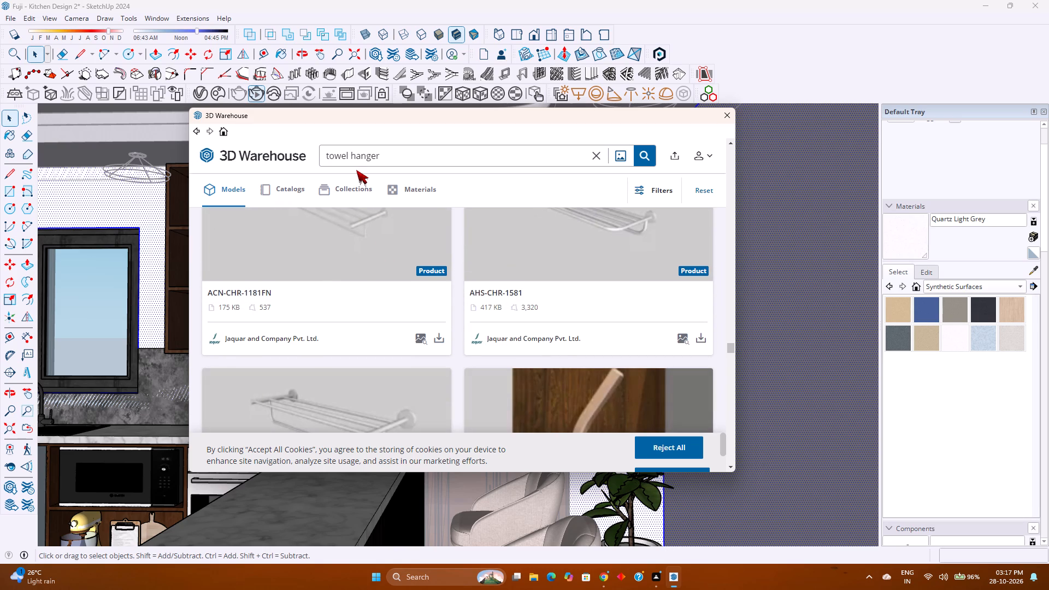
text(rou;n)
key(BackSpace)
key(BackSpace)
text(nd)
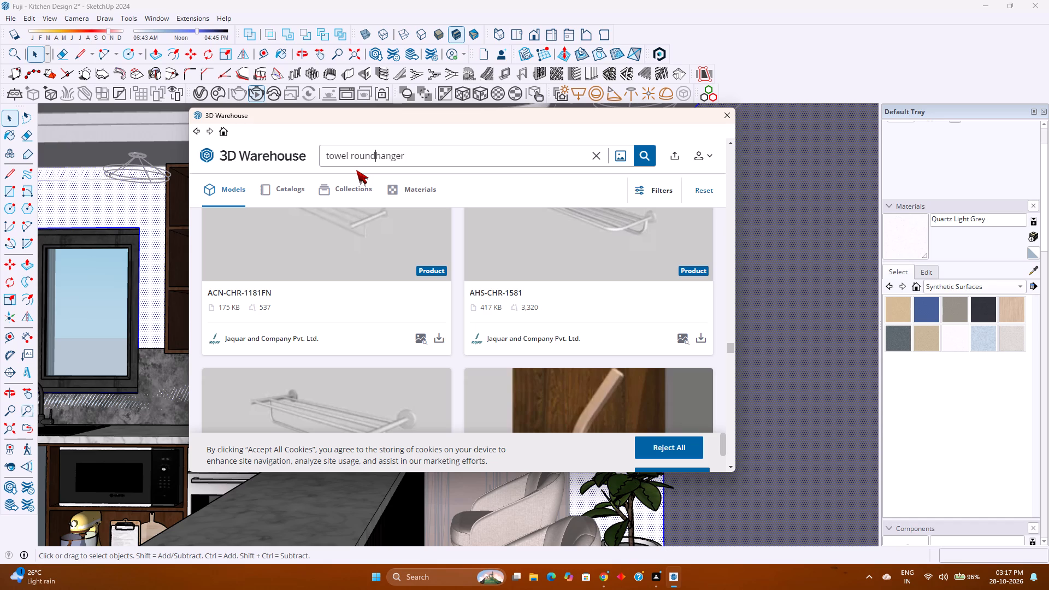
key(space)
key(Return)
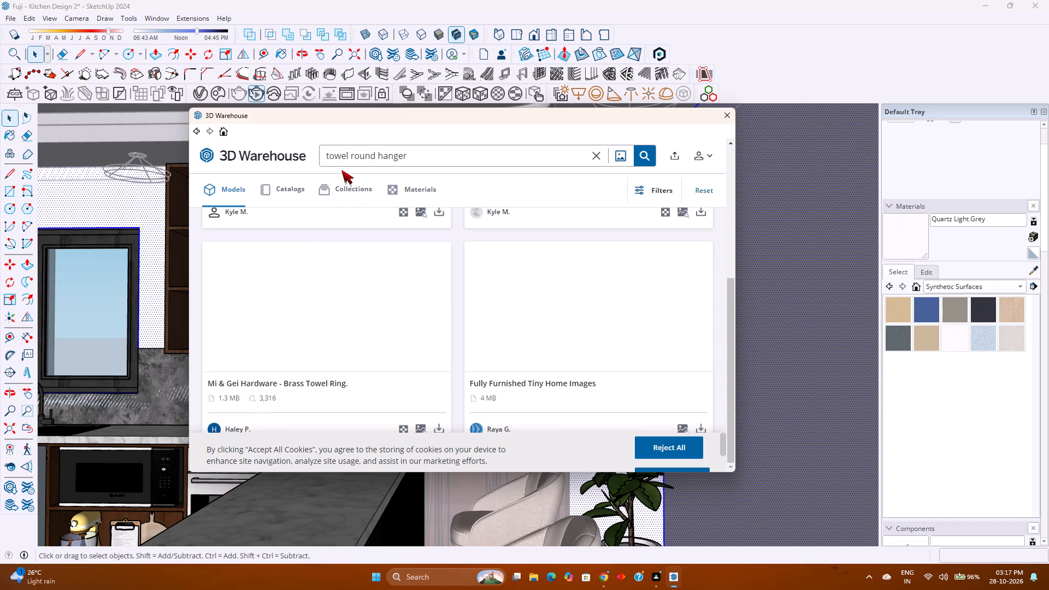
Load the "Mi & Gei Hardware - Brass Towel Ring" component directly into the kitchen model.
scroll(449, 294, up, 10)
scroll(396, 290, down, 3)
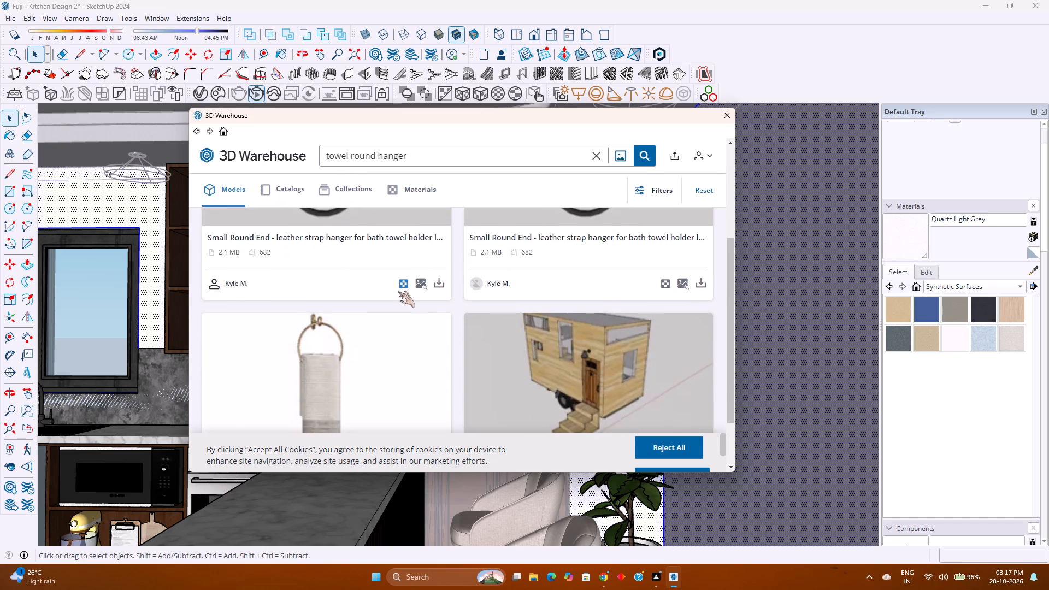
scroll(398, 291, down, 7)
scroll(428, 411, down, 2)
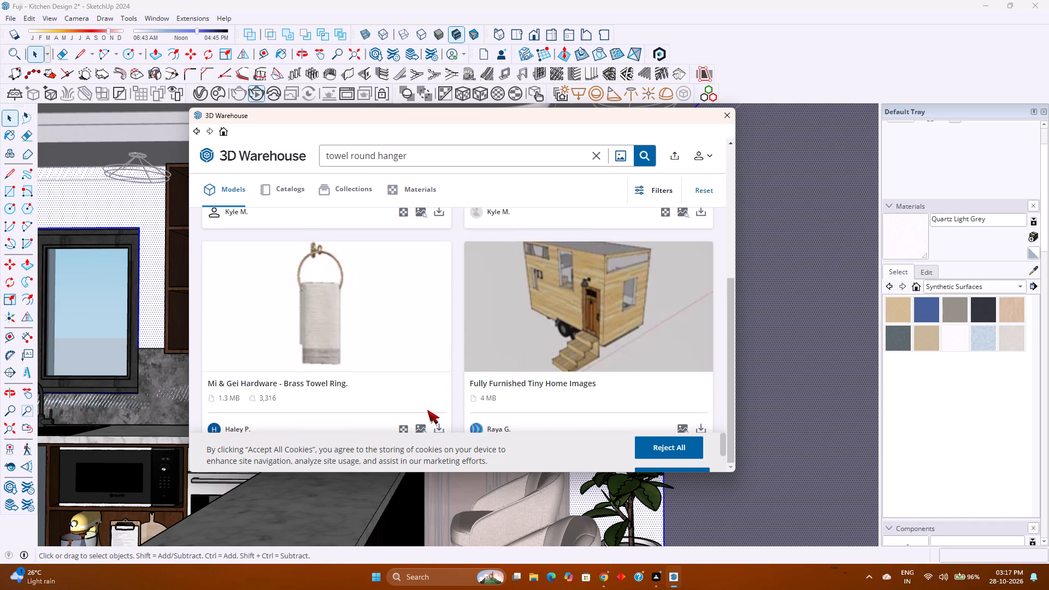
click(435, 427)
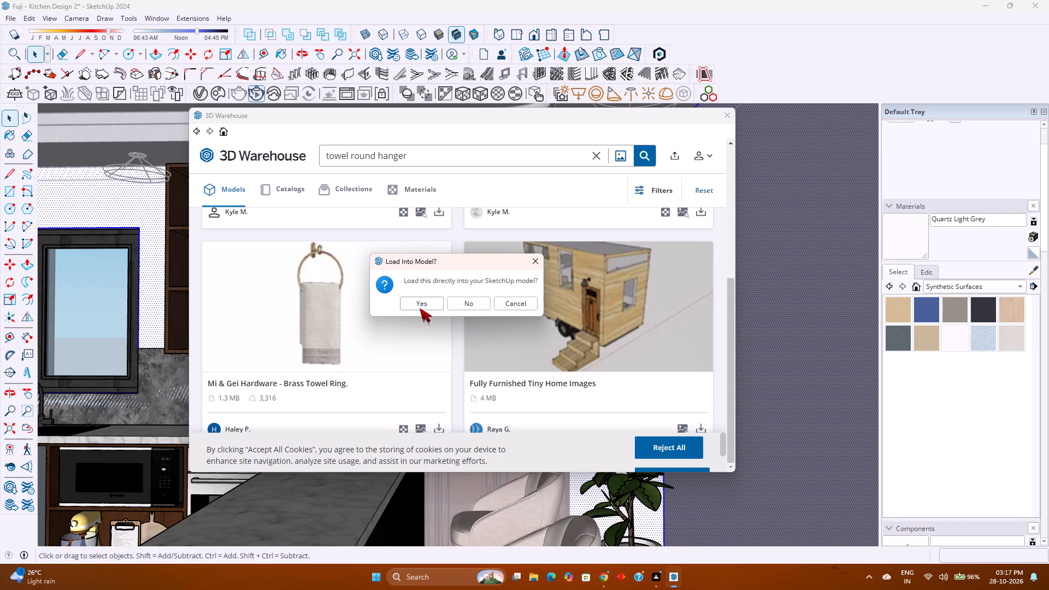
click(420, 308)
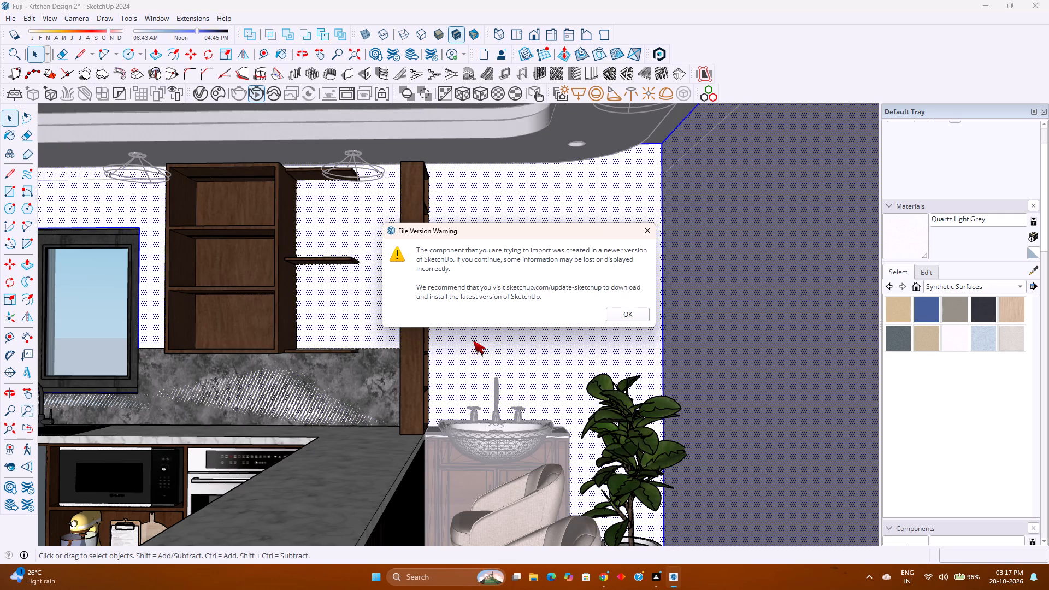
click(625, 317)
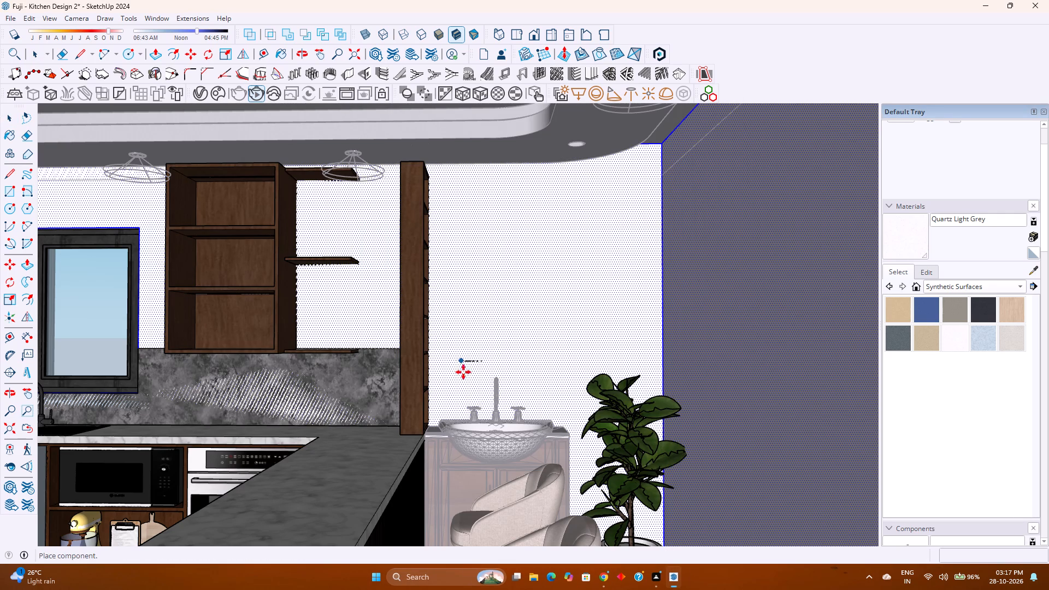
Place the brass towel ring component on the wall between the wash basin and the potted plant.
scroll(470, 377, up, 1)
middle_click(473, 379)
middle_click(480, 386)
middle_drag(483, 390, 633, 467)
middle_click(633, 467)
middle_drag(631, 463, 623, 450)
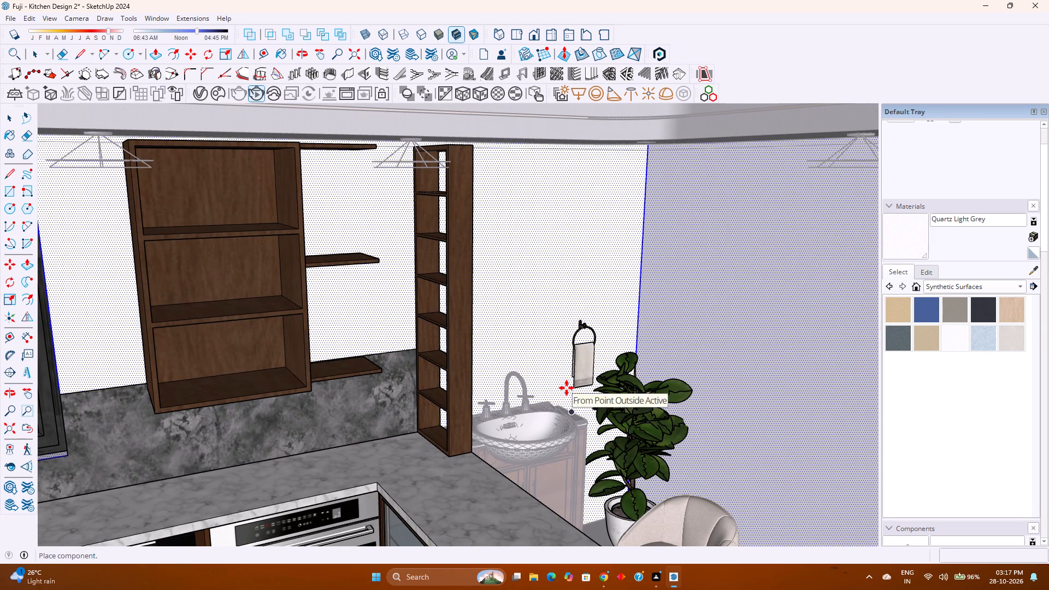
click(567, 388)
Move the towel ring up along the wall by about 5 11/16".
scroll(567, 386, up, 7)
middle_drag(561, 401, 492, 449)
middle_drag(492, 449, 491, 454)
scroll(567, 261, up, 4)
click(558, 271)
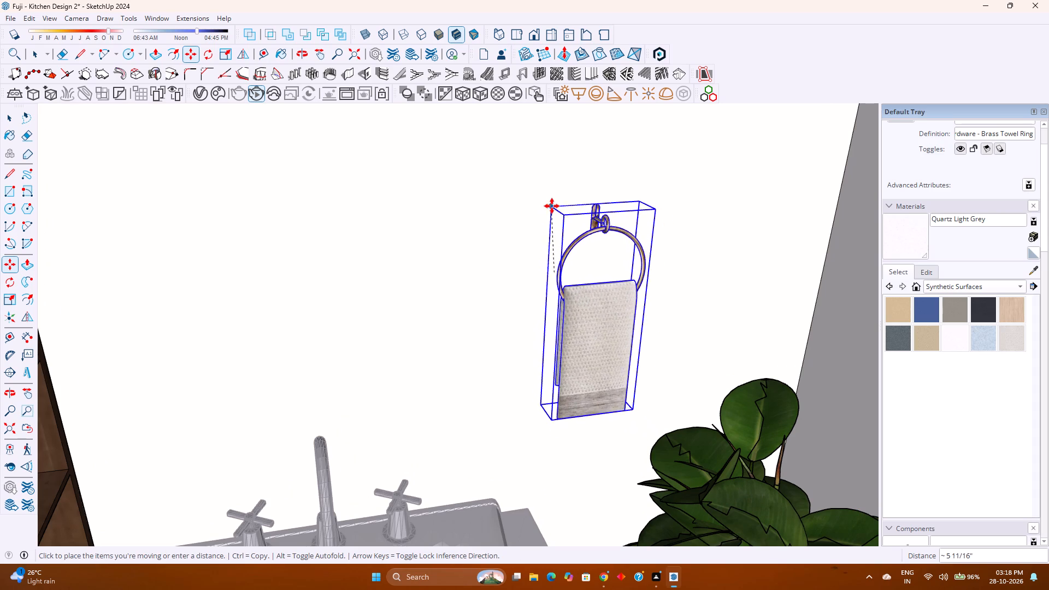
click(553, 208)
Move the towel ring about 4 7/8" down and toward the wash basin, and a further 2 1/16" toward the basin.
scroll(528, 332, down, 5)
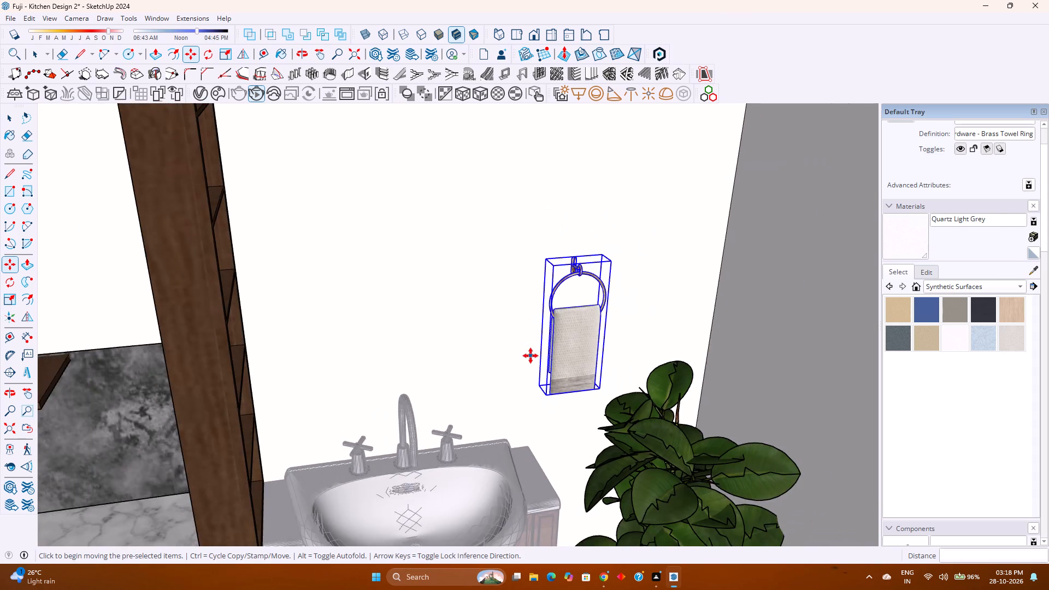
middle_drag(531, 356, 489, 302)
middle_click(489, 302)
scroll(490, 300, down, 8)
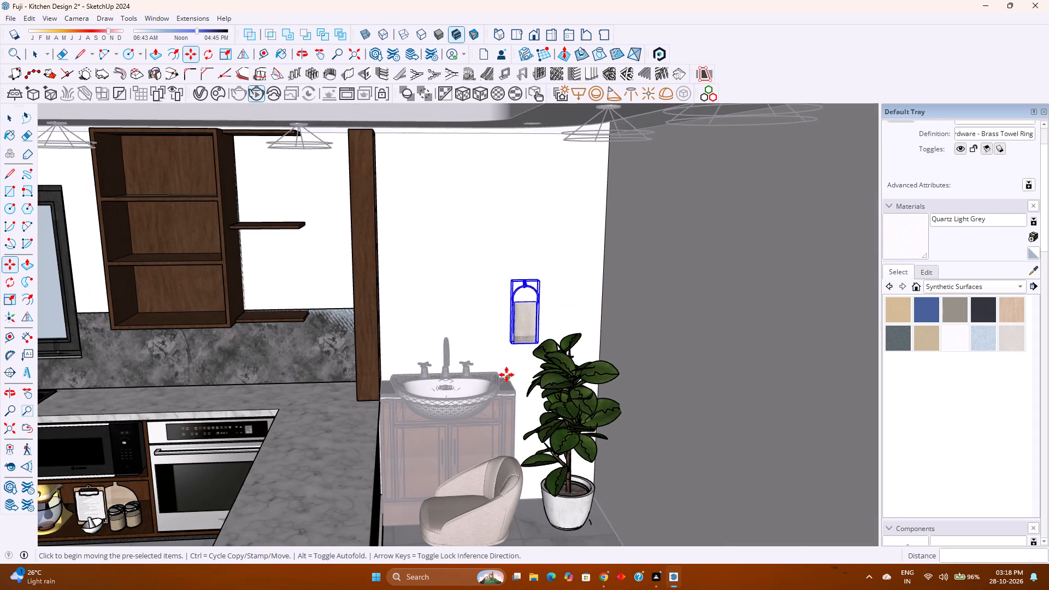
scroll(506, 373, up, 4)
click(514, 225)
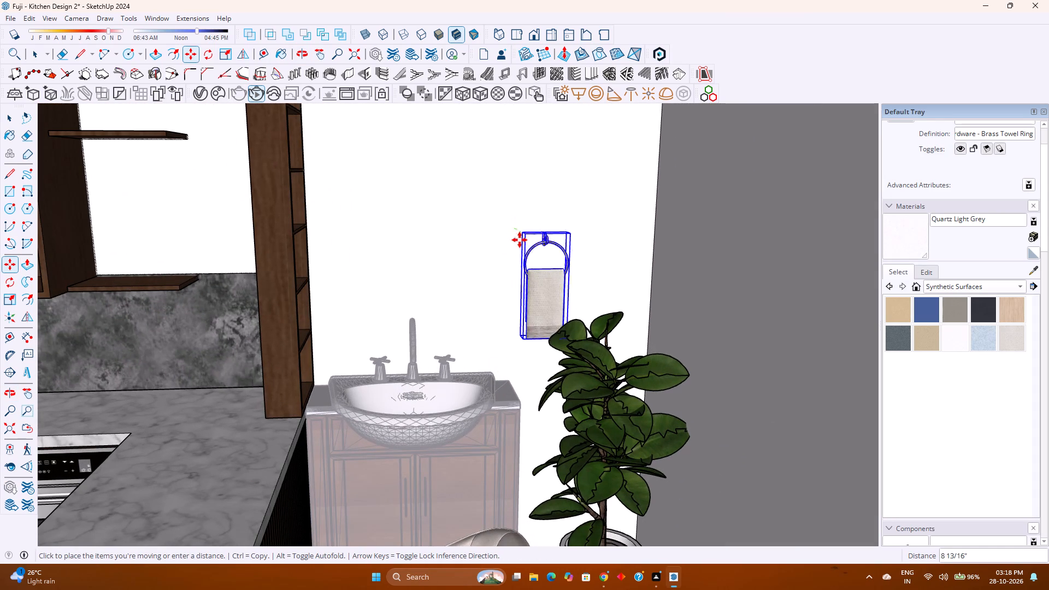
click(516, 255)
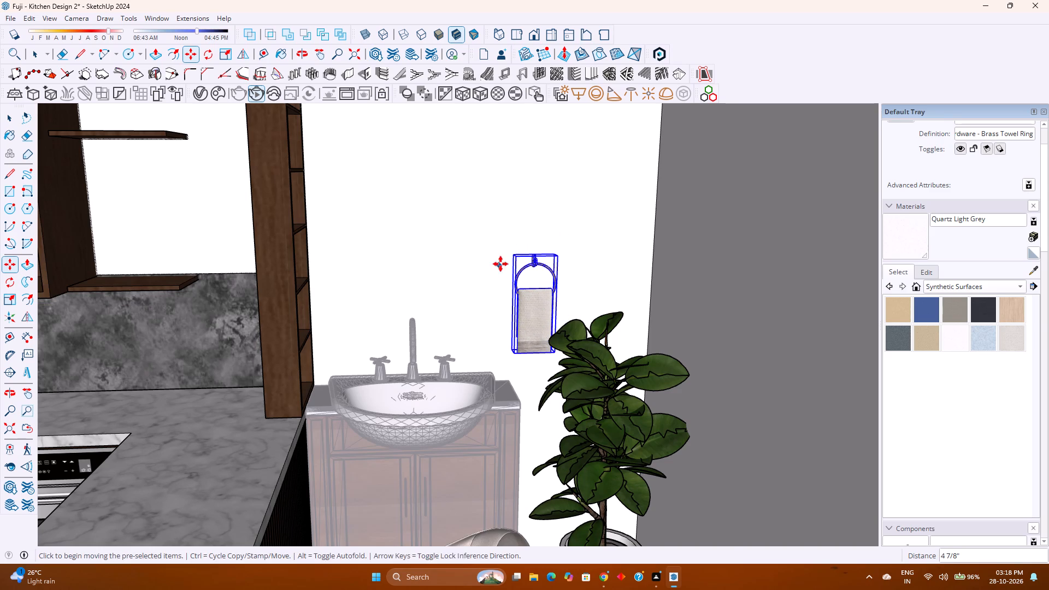
scroll(507, 260, up, 3)
click(512, 255)
click(500, 257)
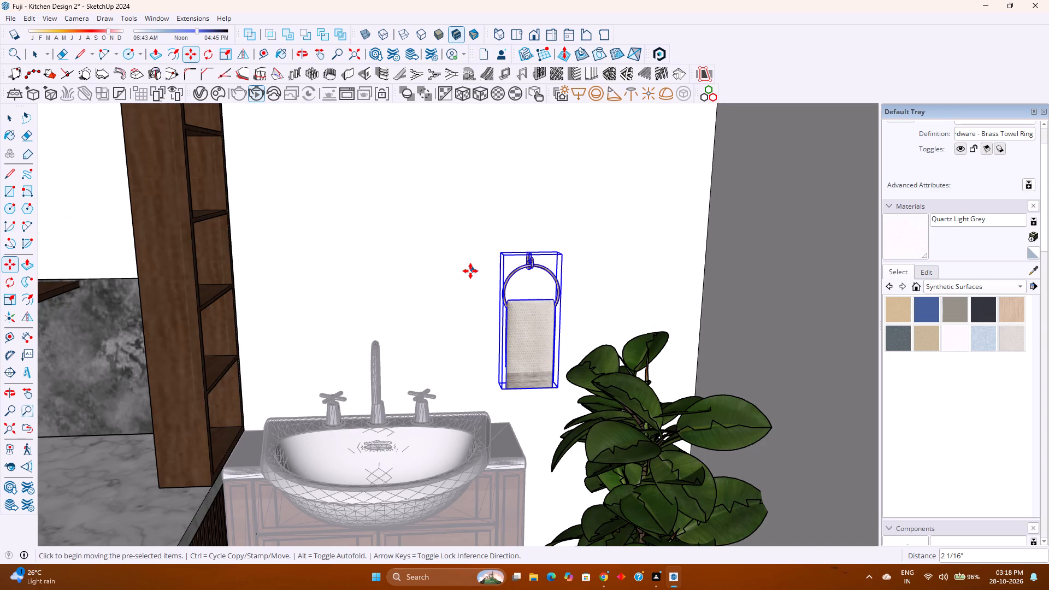
scroll(393, 315, up, 3)
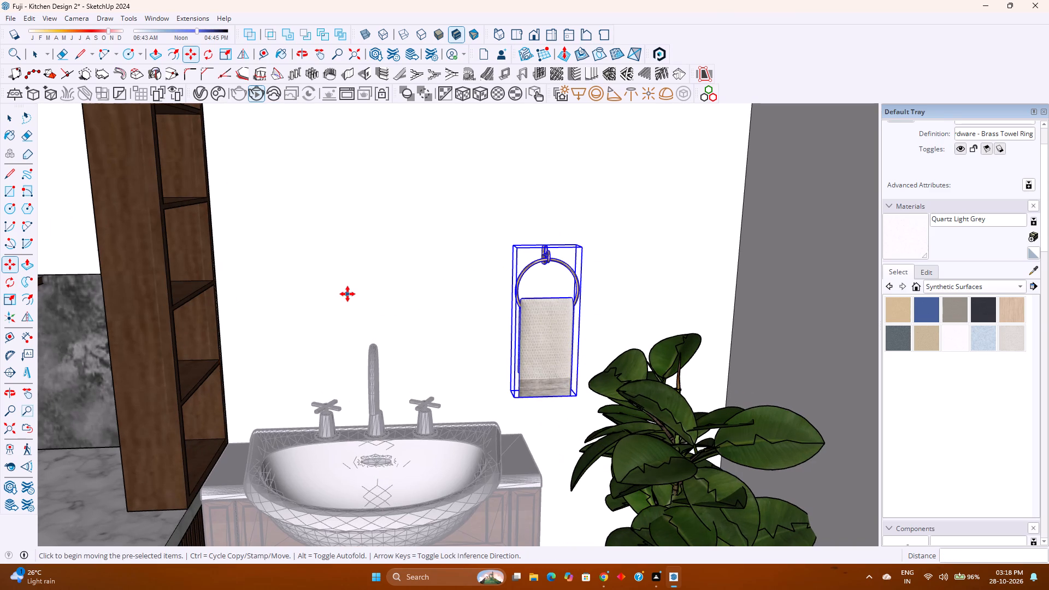
scroll(363, 286, down, 4)
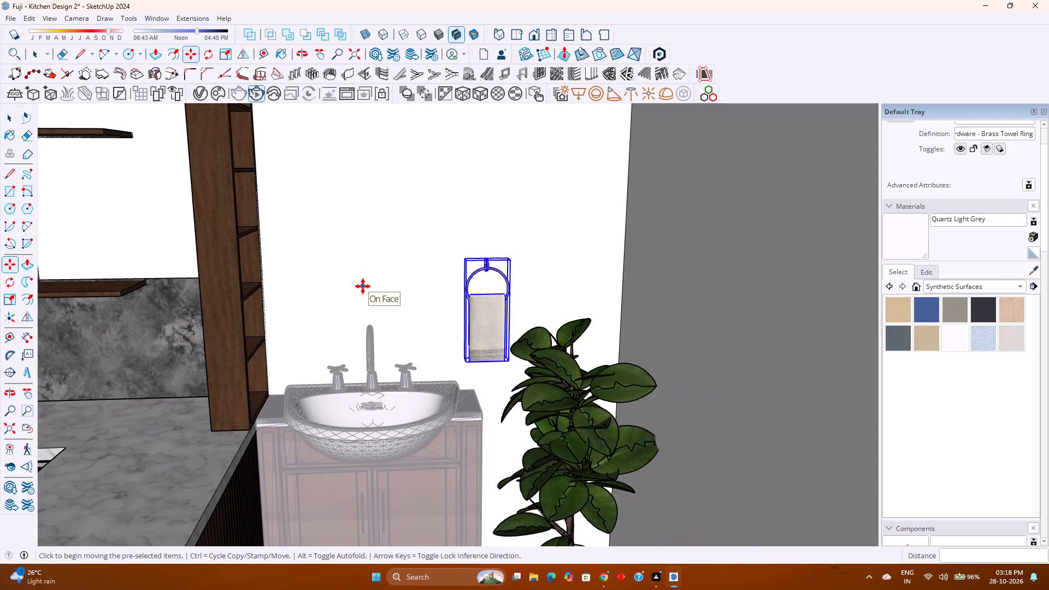
scroll(362, 286, down, 2)
scroll(363, 291, up, 1)
key(space)
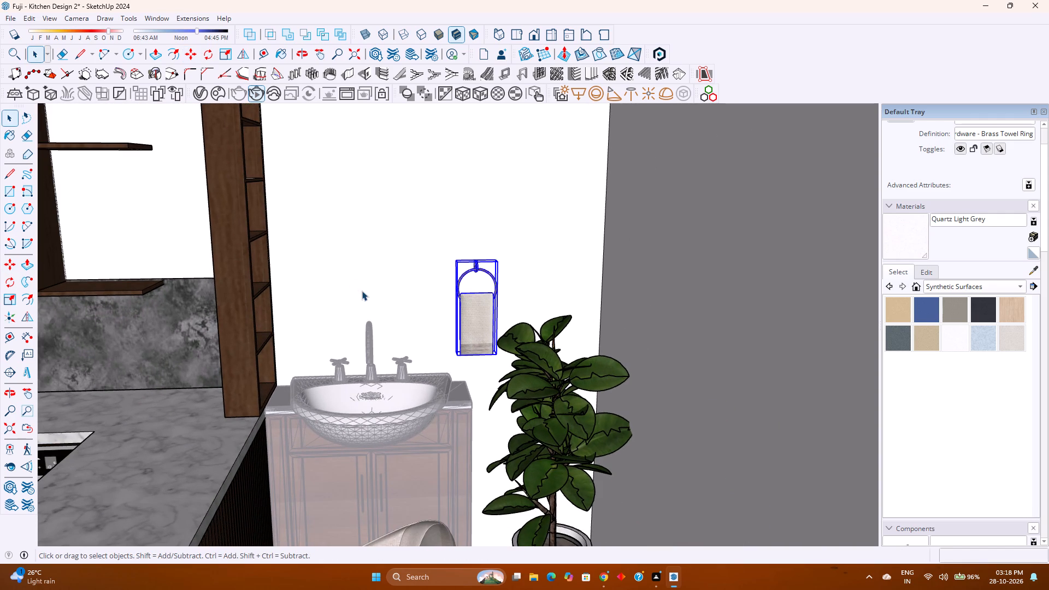
Add a vertical guide on the wall behind the wash basin, 1'7" from the edge beside the tall shelf unit.
scroll(351, 286, up, 2)
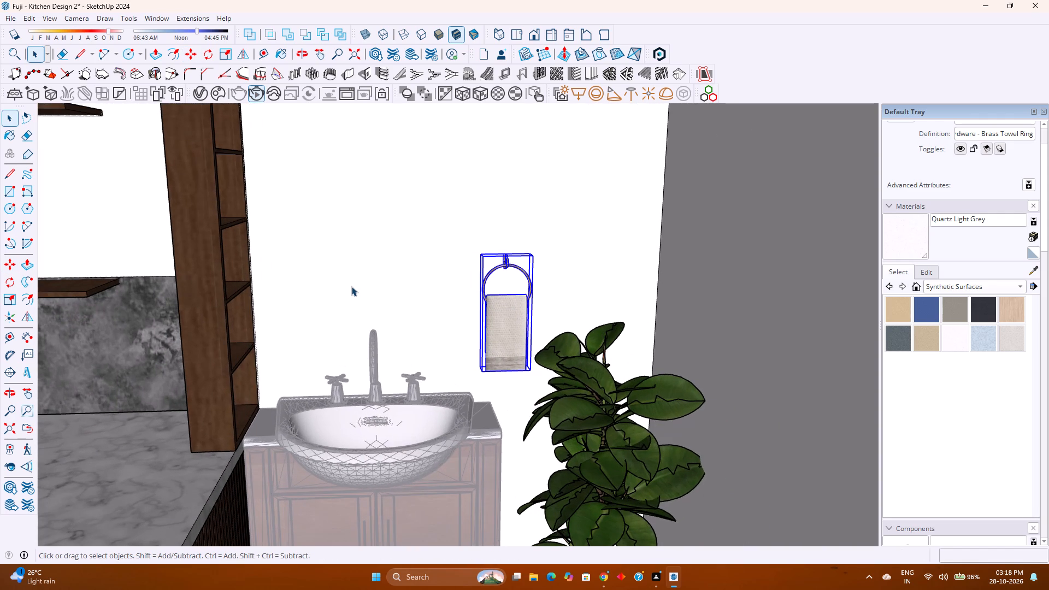
scroll(346, 306, down, 3)
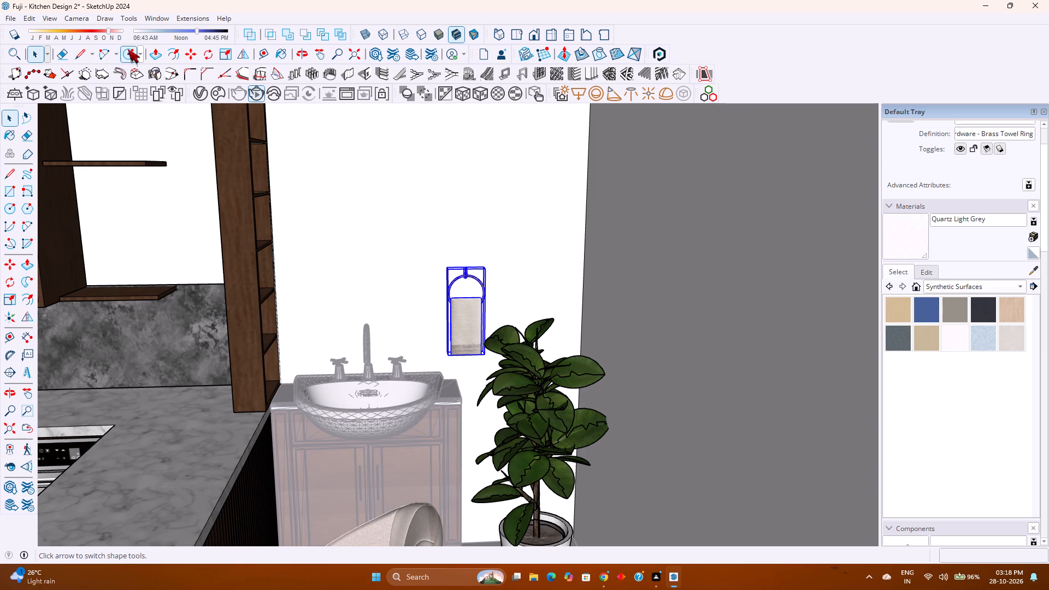
click(265, 55)
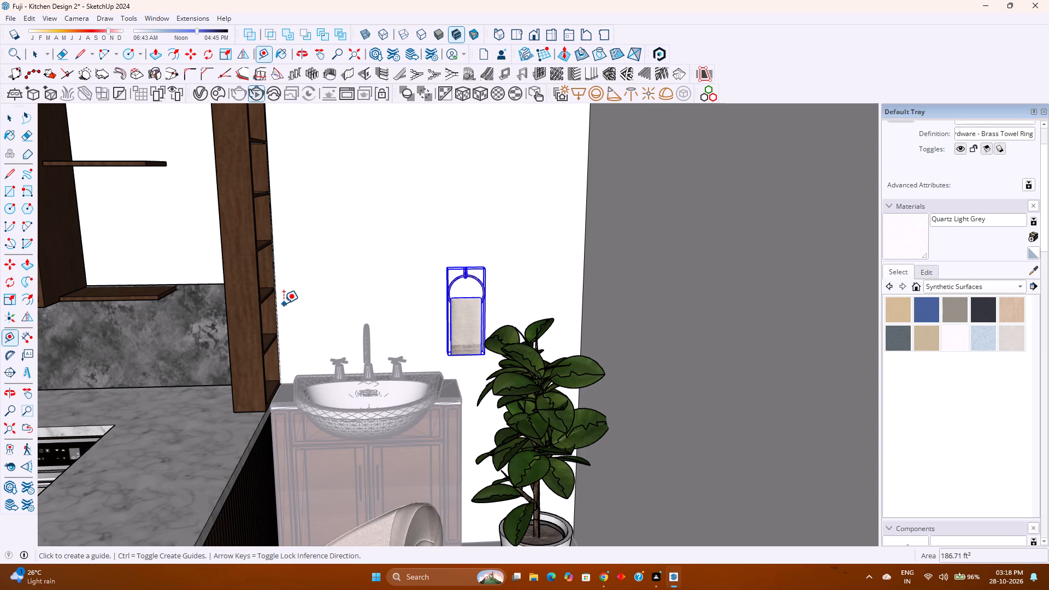
click(277, 300)
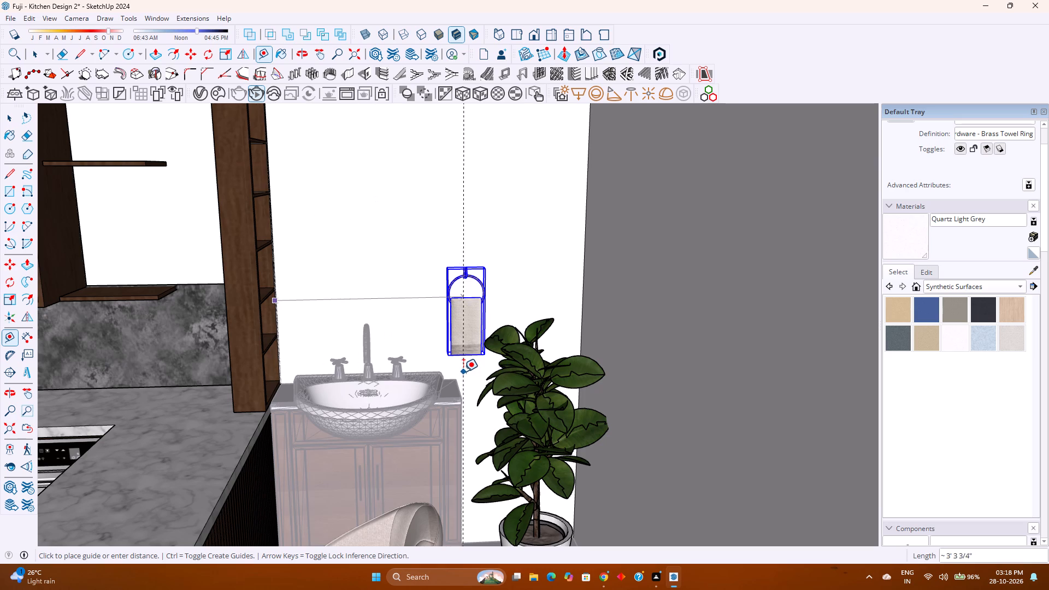
key(Left)
key(Right)
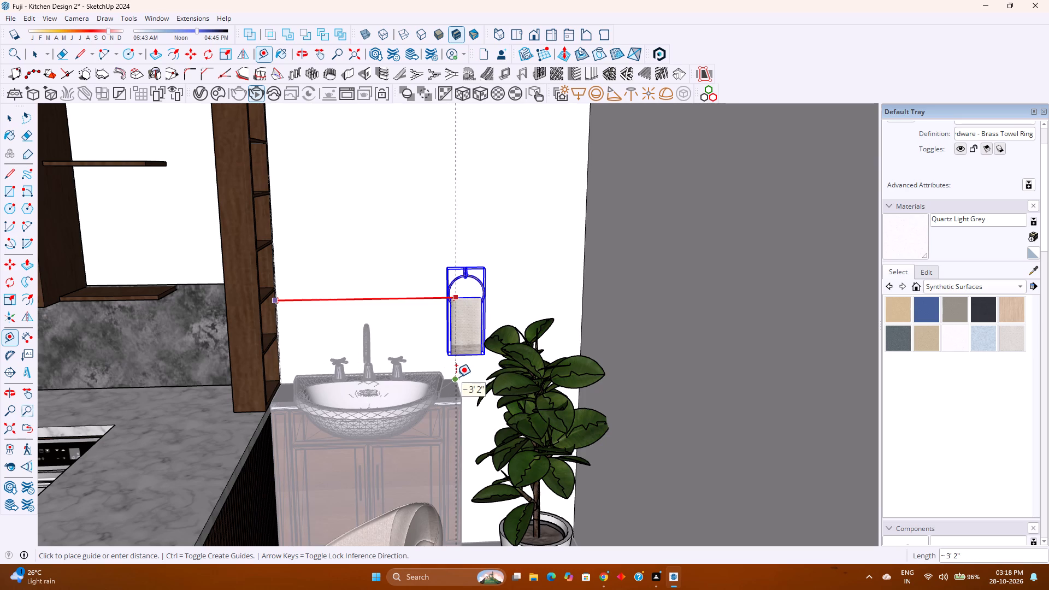
text(1'7")
key(Return)
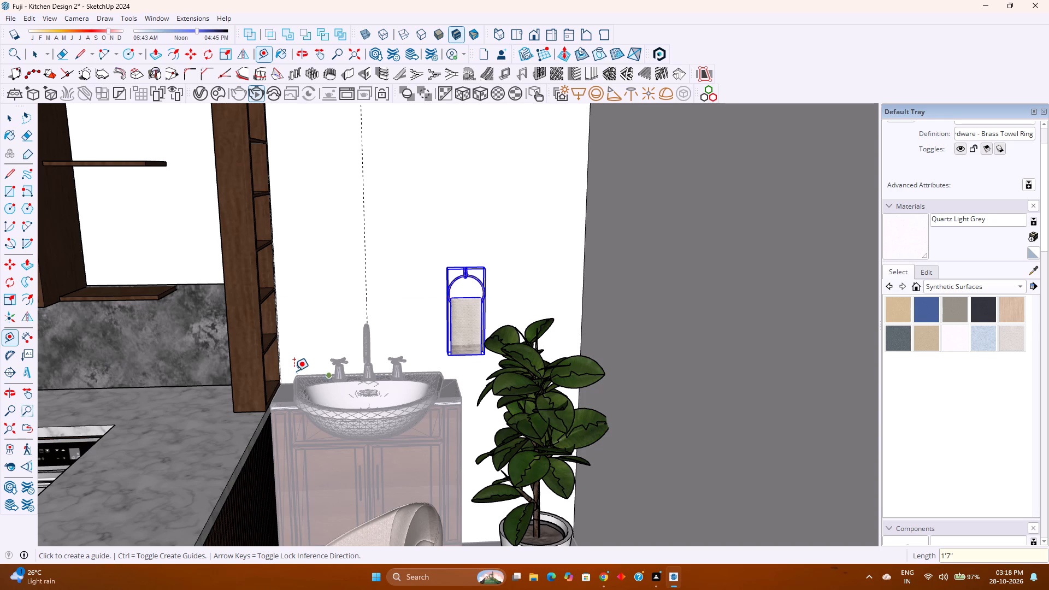
scroll(289, 383, up, 3)
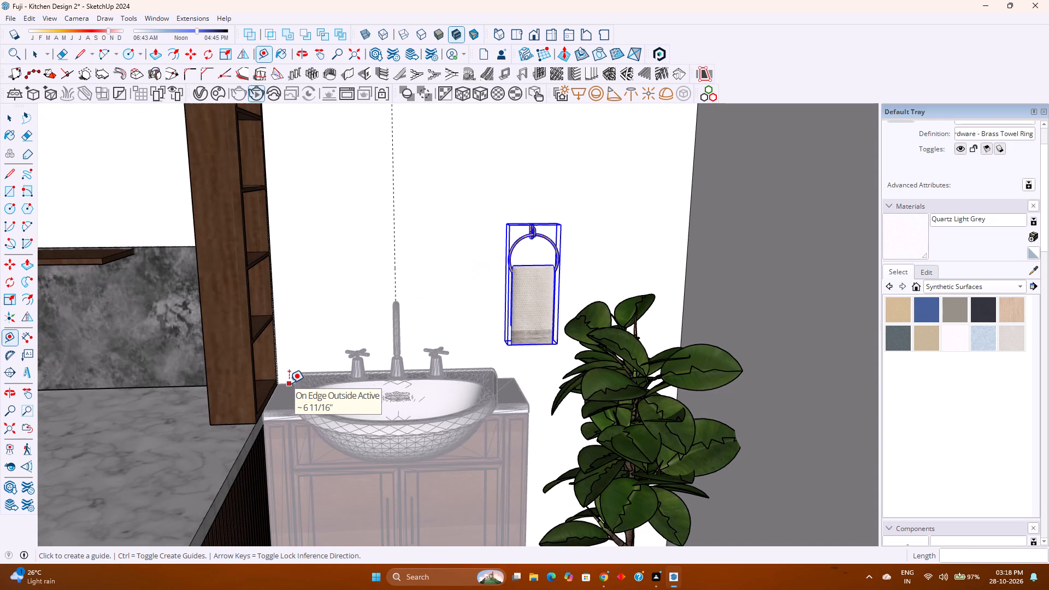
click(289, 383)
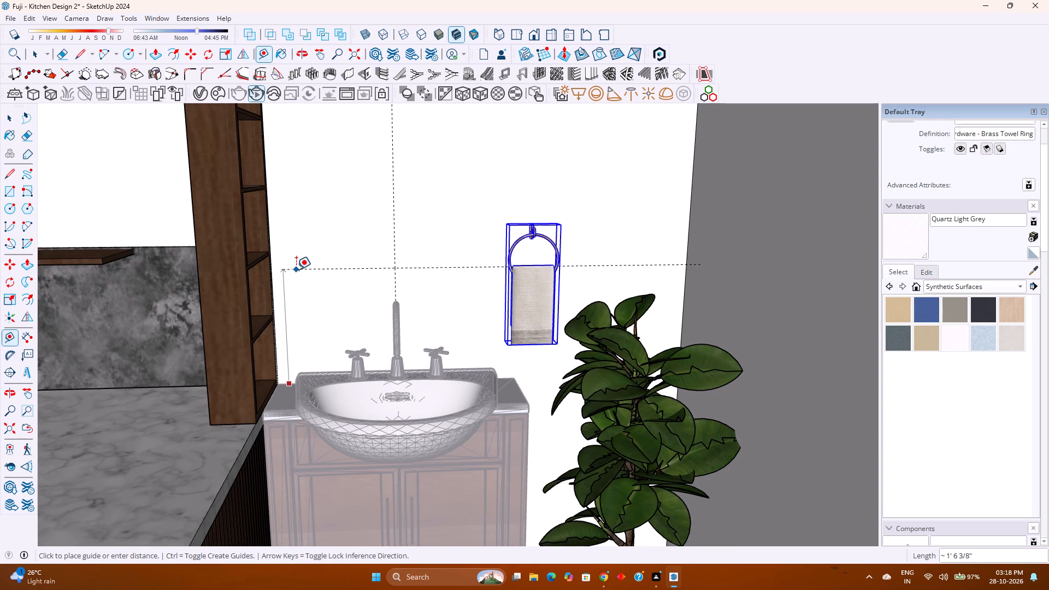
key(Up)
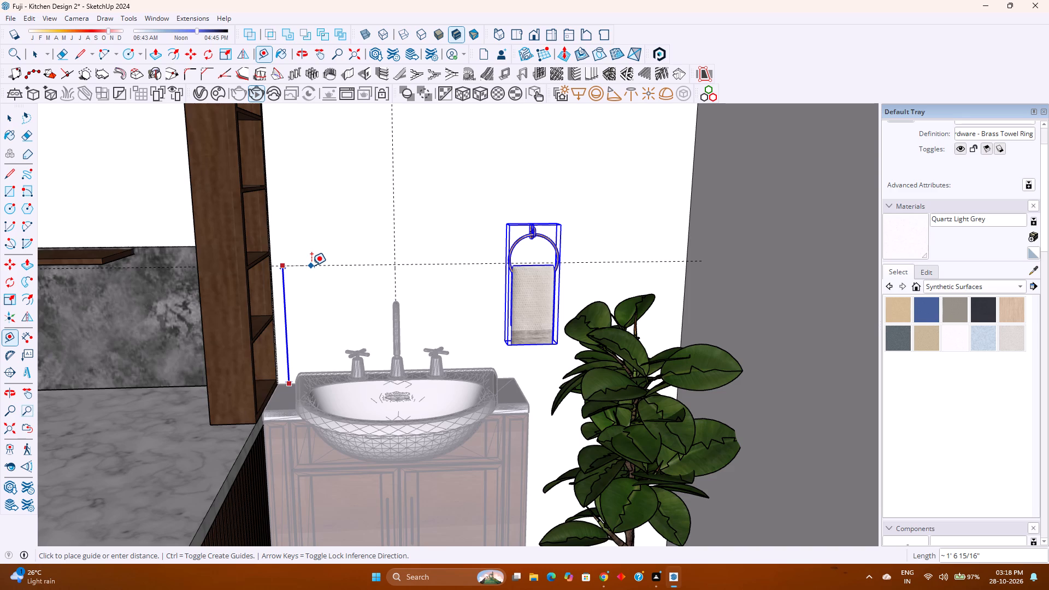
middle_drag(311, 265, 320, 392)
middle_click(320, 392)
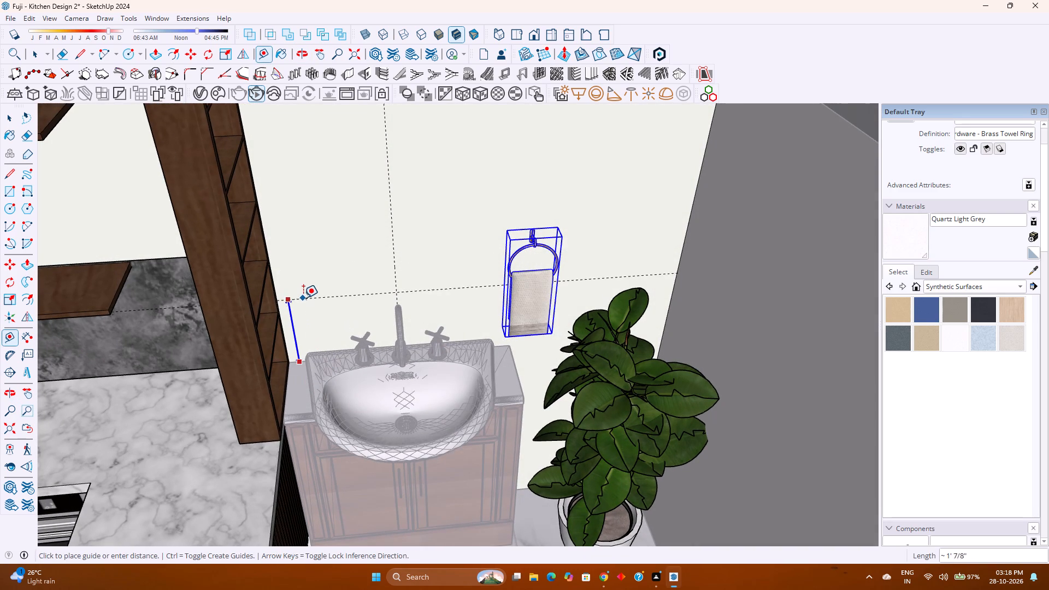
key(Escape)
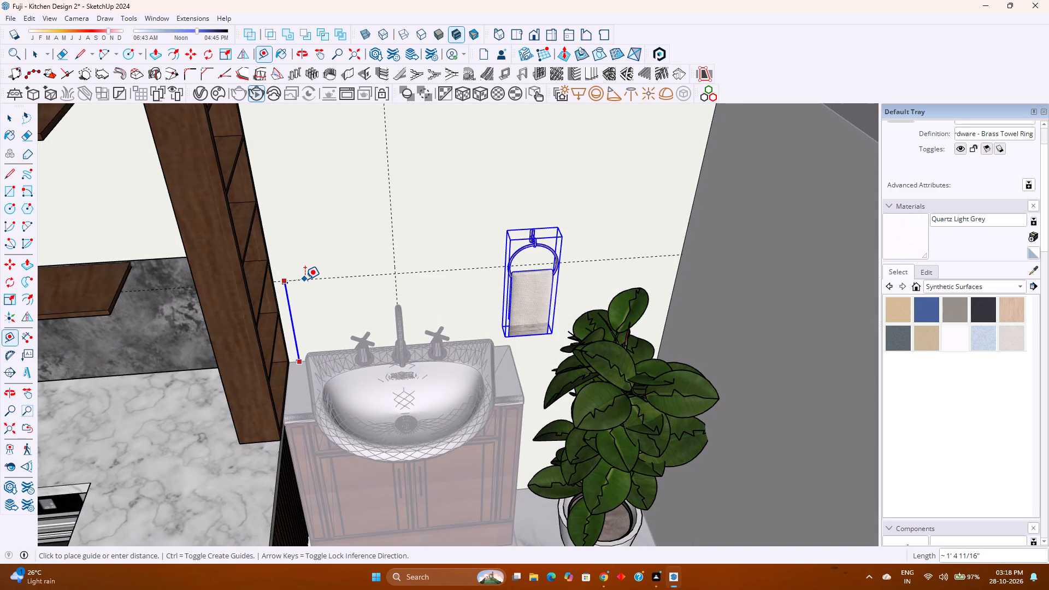
Add a horizontal guide across the wall above the wash basin, about 1'10" above the back edge of the marble countertop.
click(155, 373)
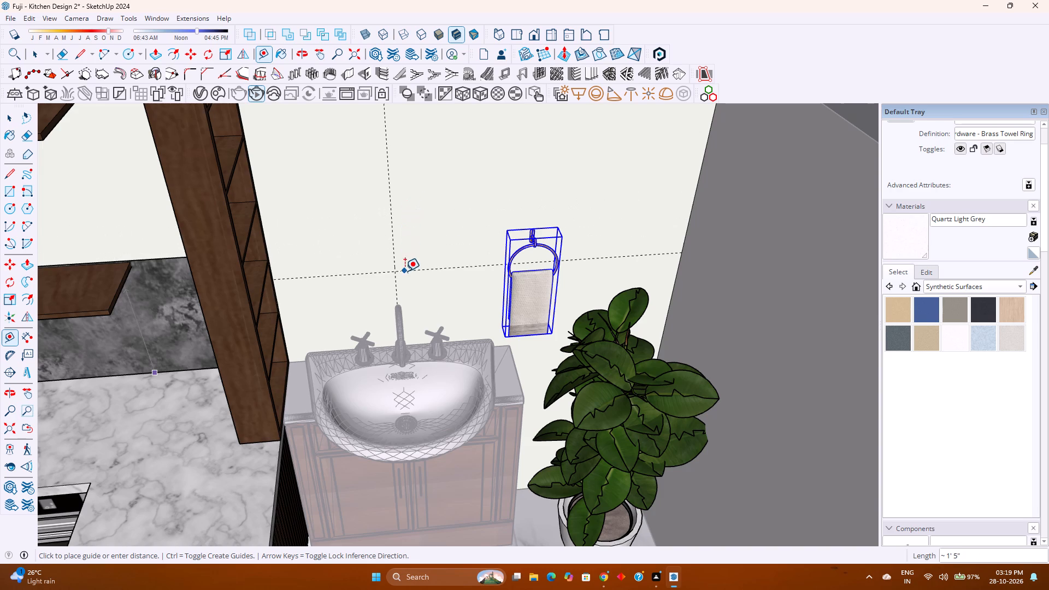
middle_drag(405, 271, 422, 195)
middle_click(422, 195)
shift+middle_drag(422, 196, 386, 312)
shift+middle_click(386, 312)
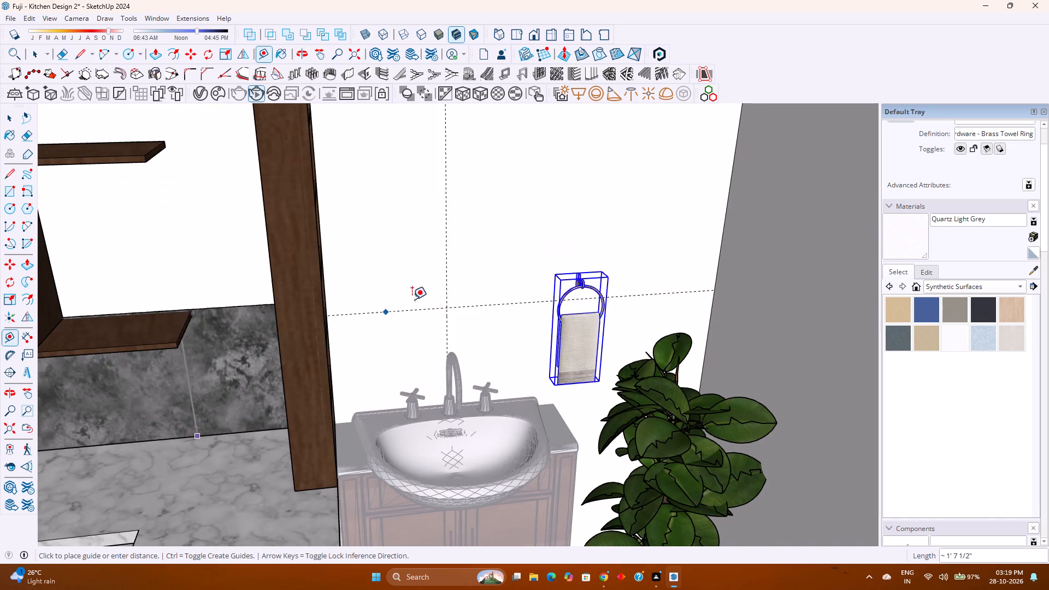
click(447, 296)
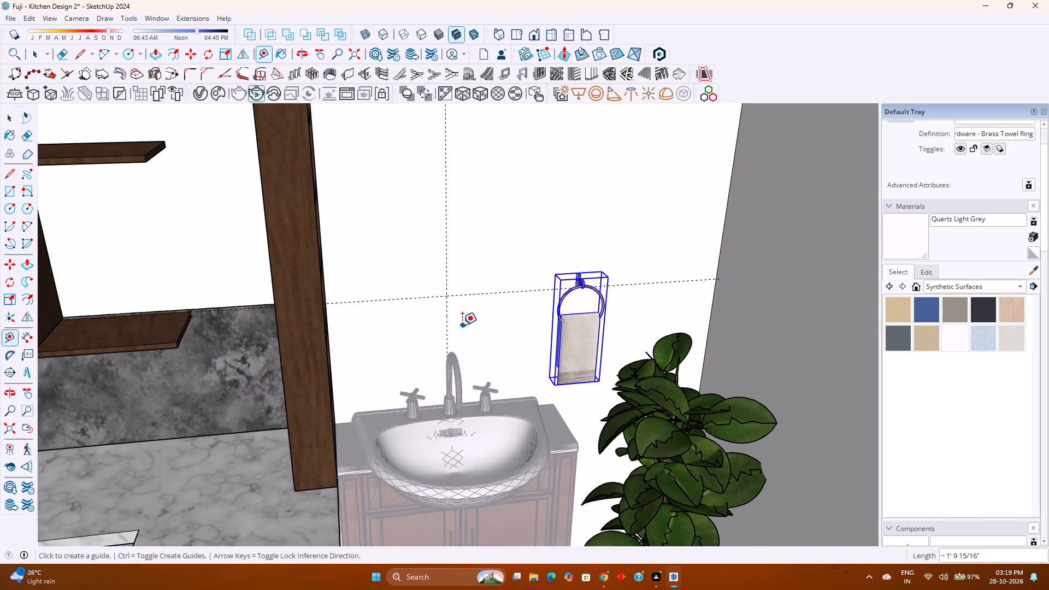
Draw a circle of 1' radius on the wall, centred where the two guides cross above the wash basin.
middle_drag(461, 325, 405, 316)
middle_click(405, 316)
middle_click(405, 316)
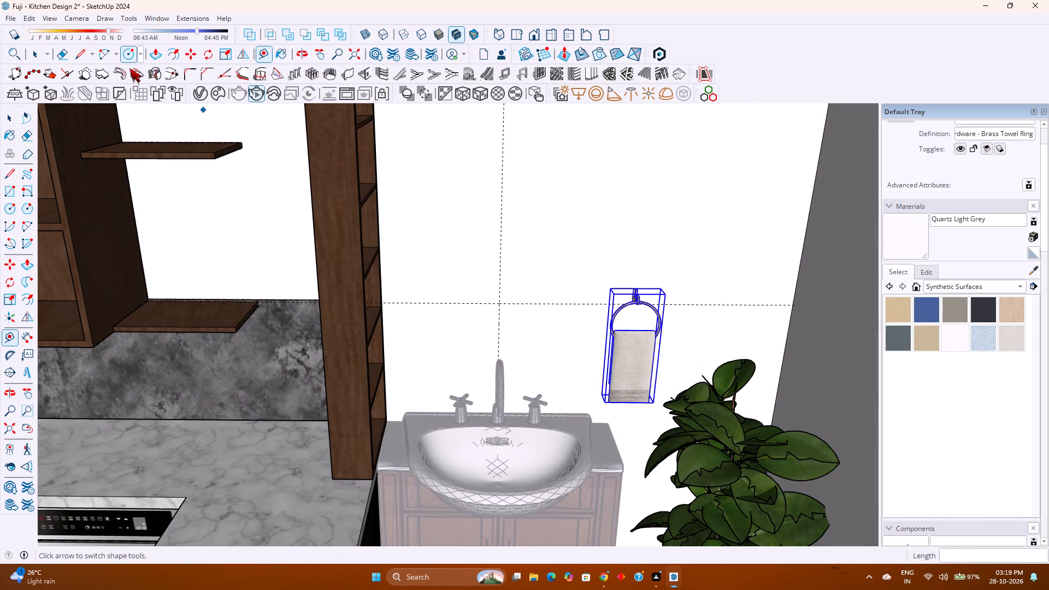
click(125, 59)
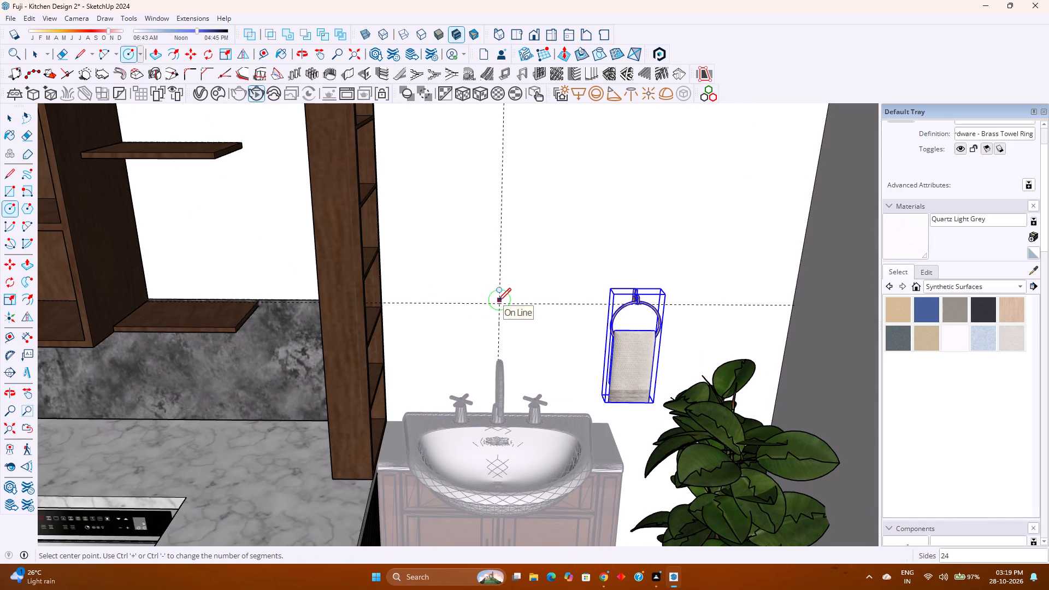
click(499, 302)
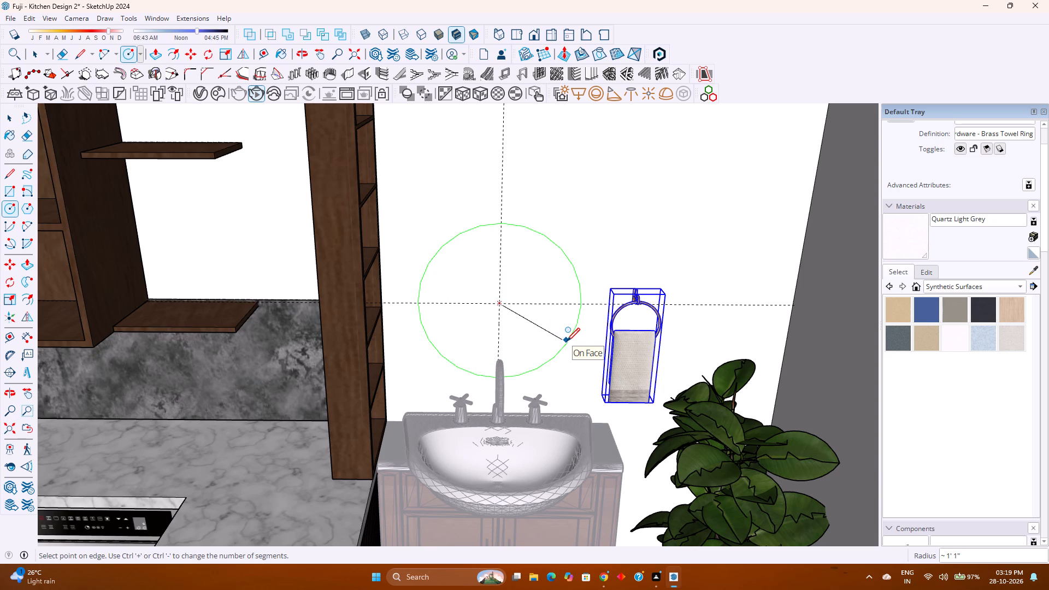
text(1')
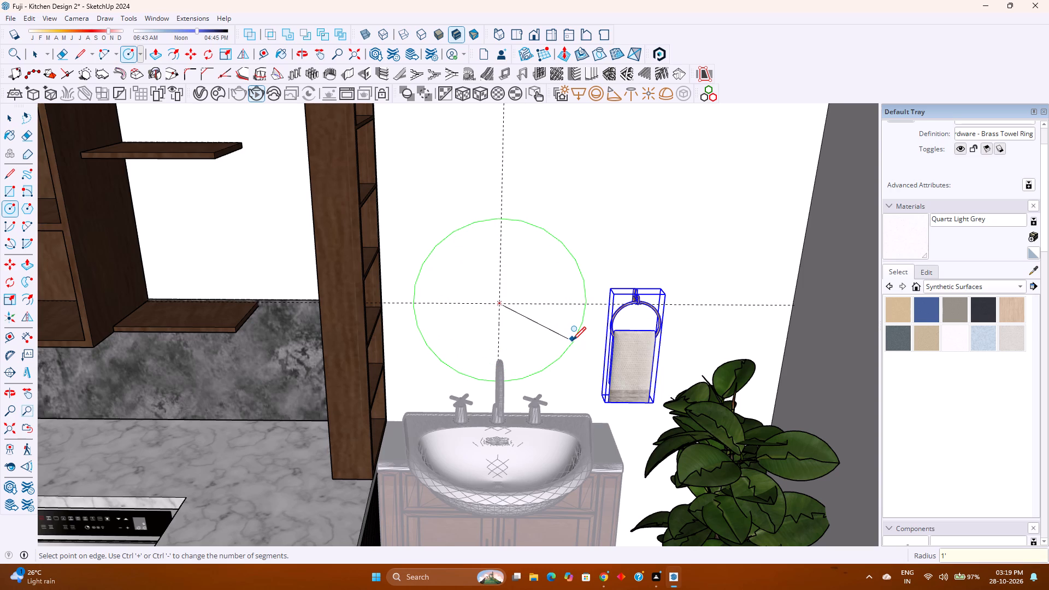
key(Return)
Set the circle edge above the wash basin to 240 segments.
key(space)
click(558, 324)
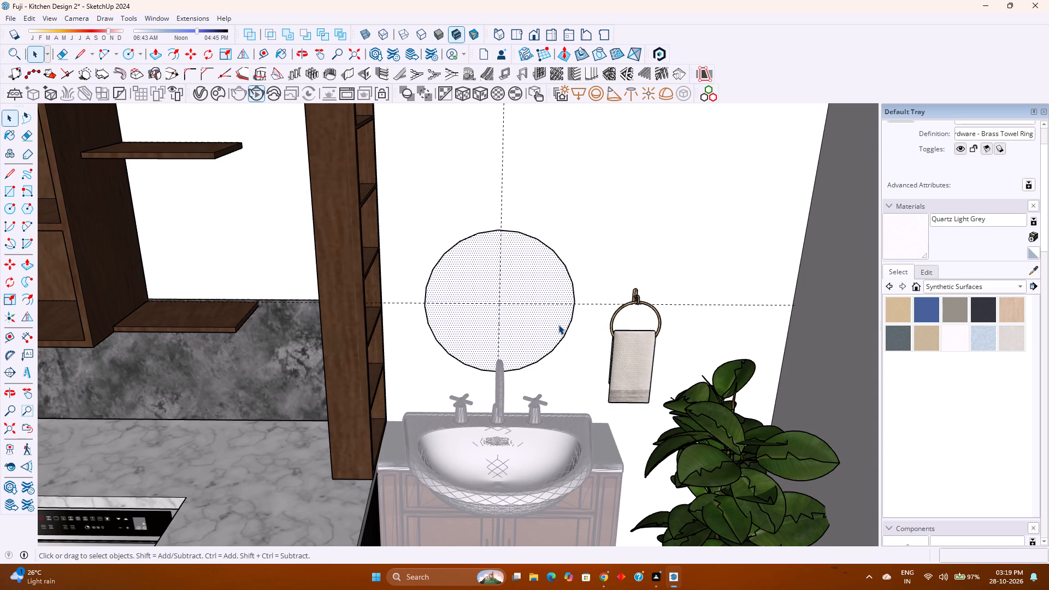
middle_drag(571, 337, 548, 349)
middle_drag(550, 346, 559, 337)
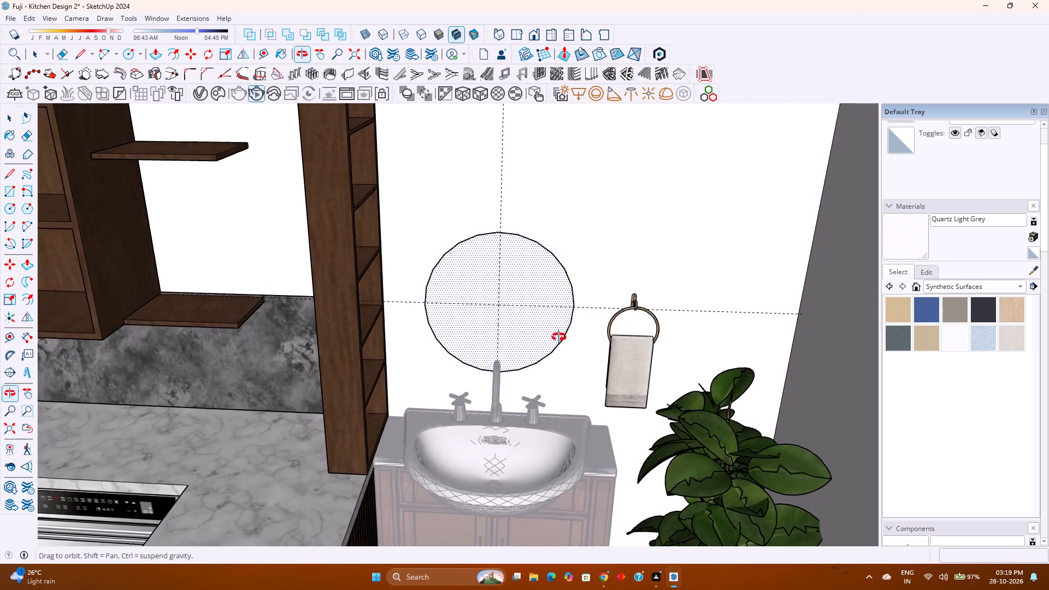
middle_drag(559, 337, 563, 335)
click(570, 322)
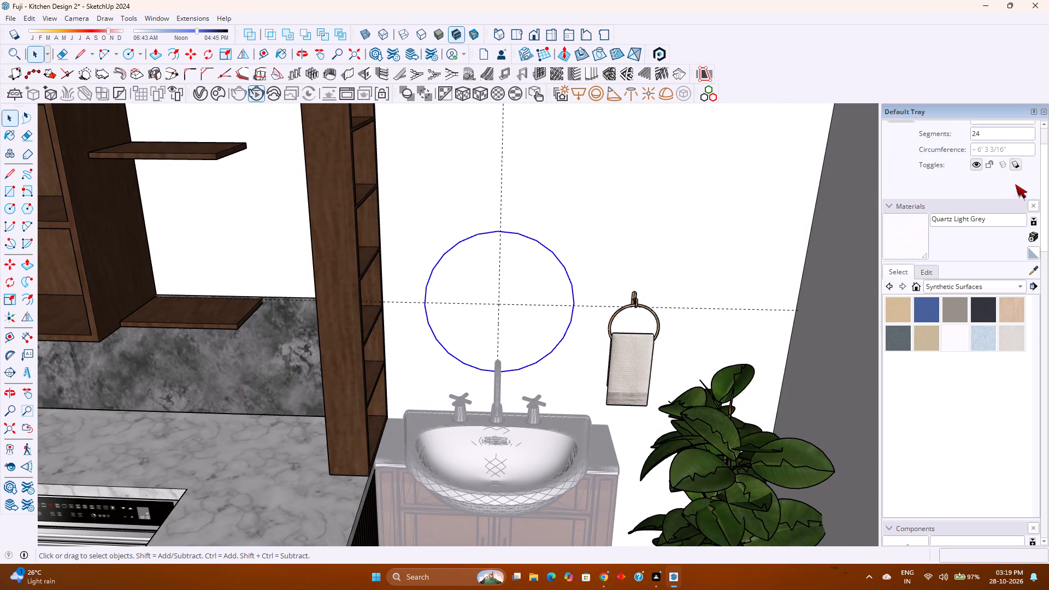
double_click(1006, 136)
text(24)
key(0)
key(Return)
Group the circle's face together with its edge.
double_click(539, 275)
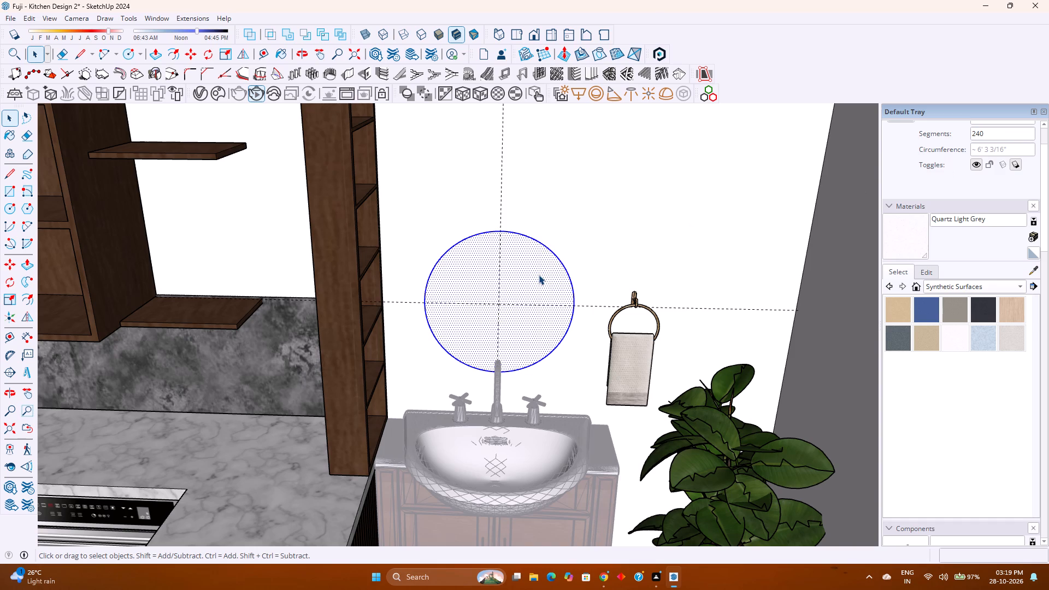
right_click(539, 275)
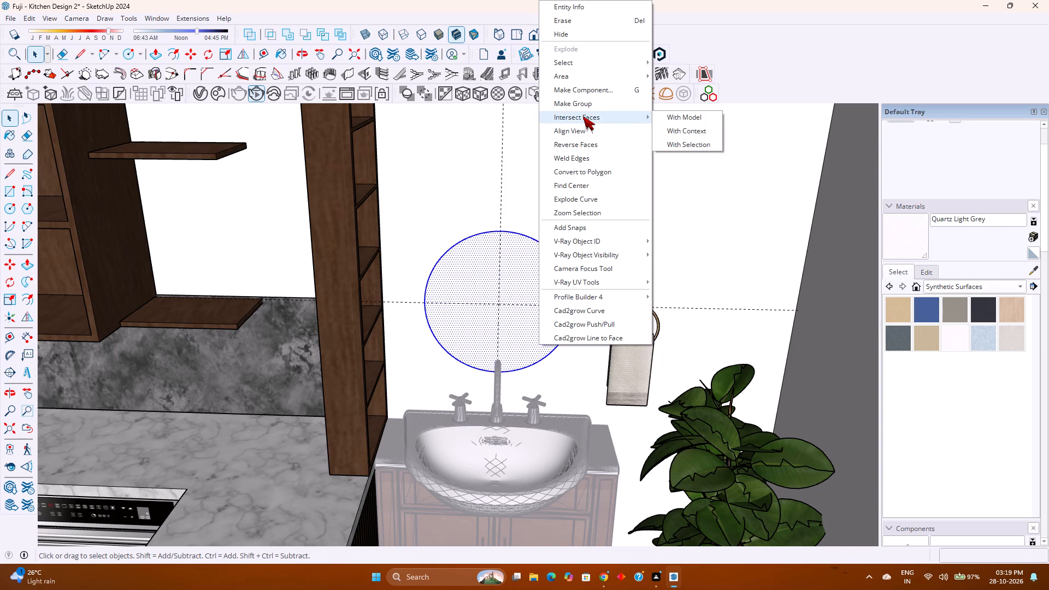
click(592, 108)
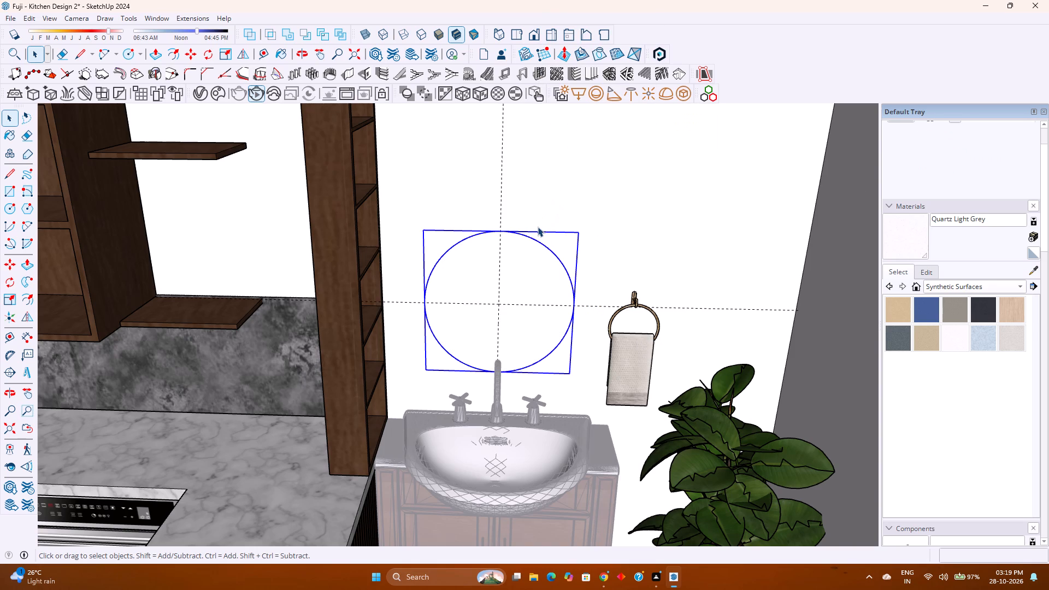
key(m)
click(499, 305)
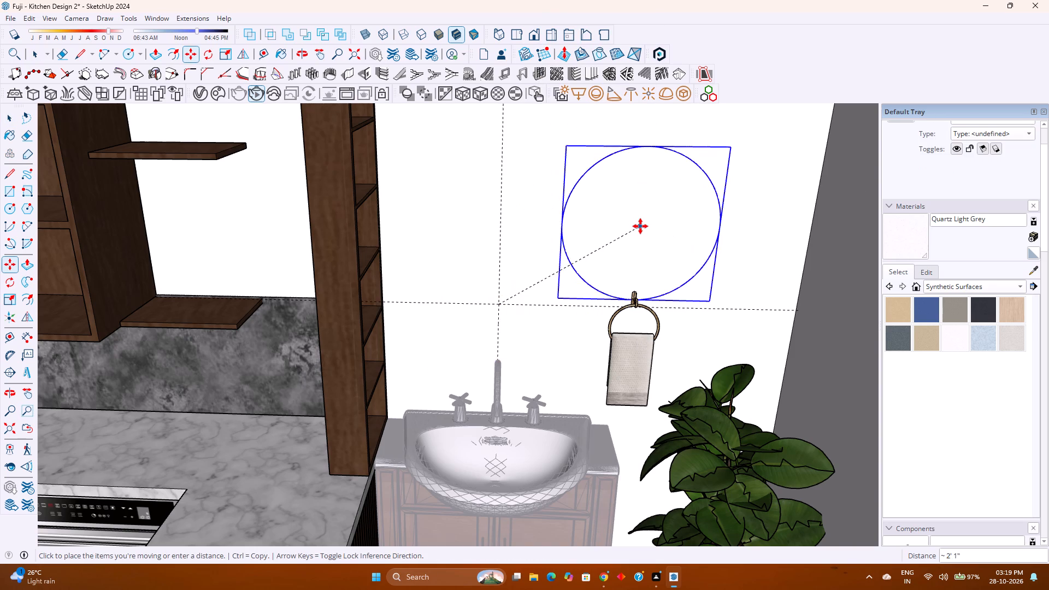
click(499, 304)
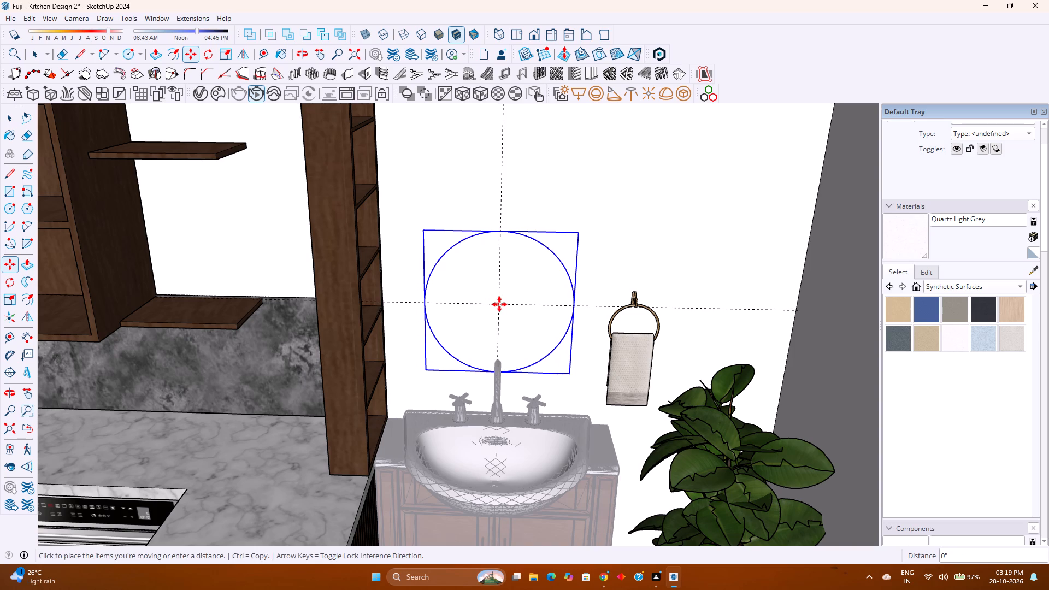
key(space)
Open the circle group above the wash basin for editing.
scroll(513, 341, up, 3)
double_click(515, 339)
scroll(515, 339, up, 2)
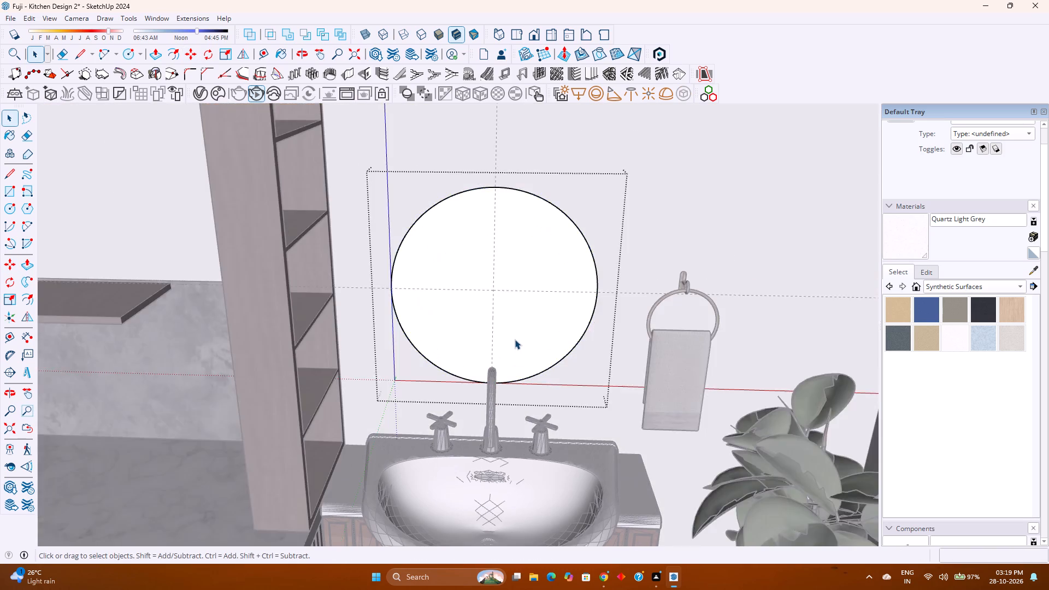
middle_drag(515, 339, 451, 366)
middle_click(451, 366)
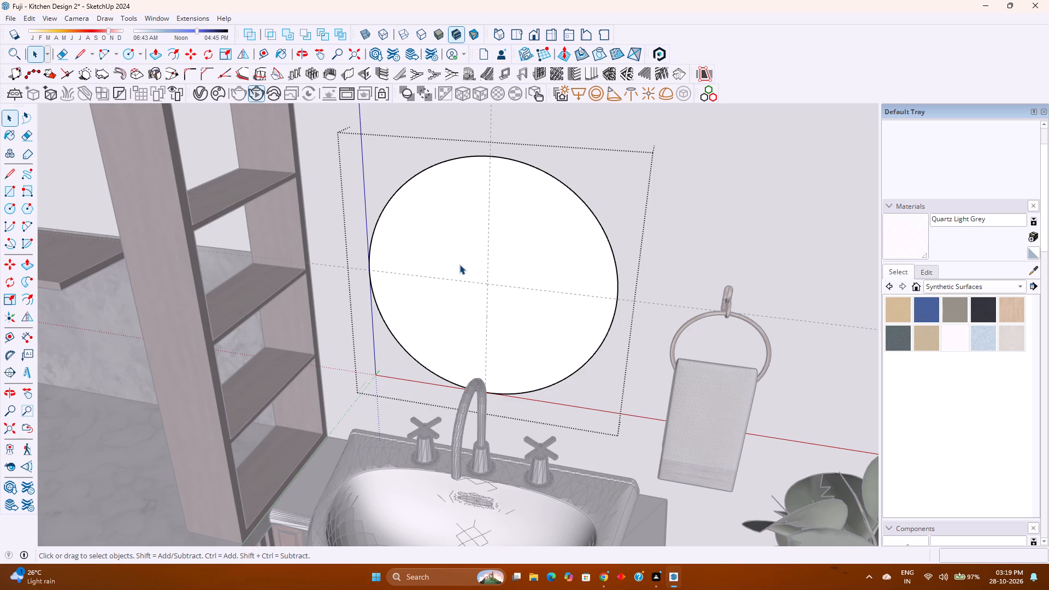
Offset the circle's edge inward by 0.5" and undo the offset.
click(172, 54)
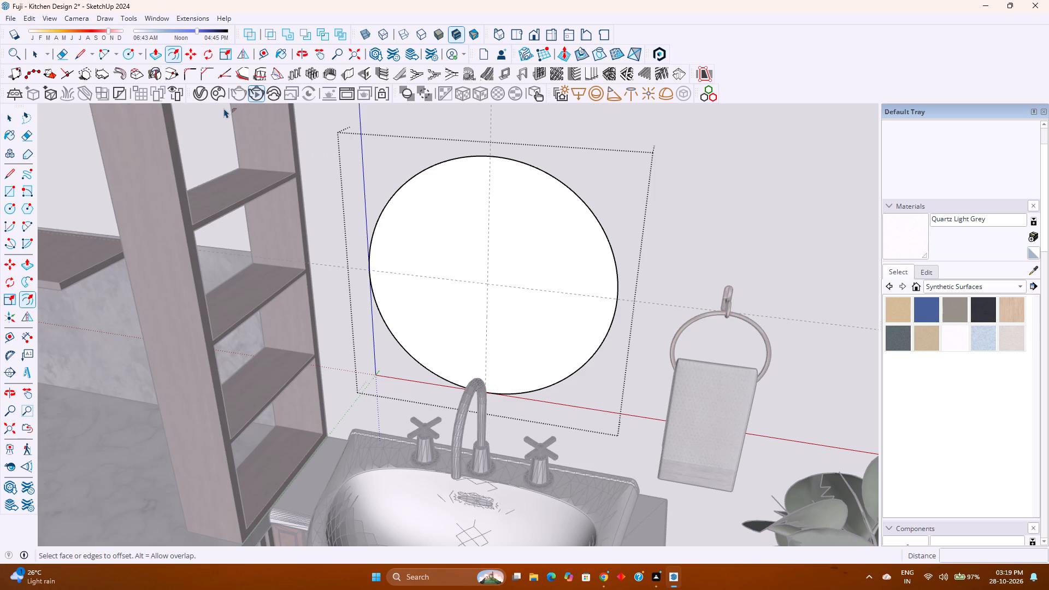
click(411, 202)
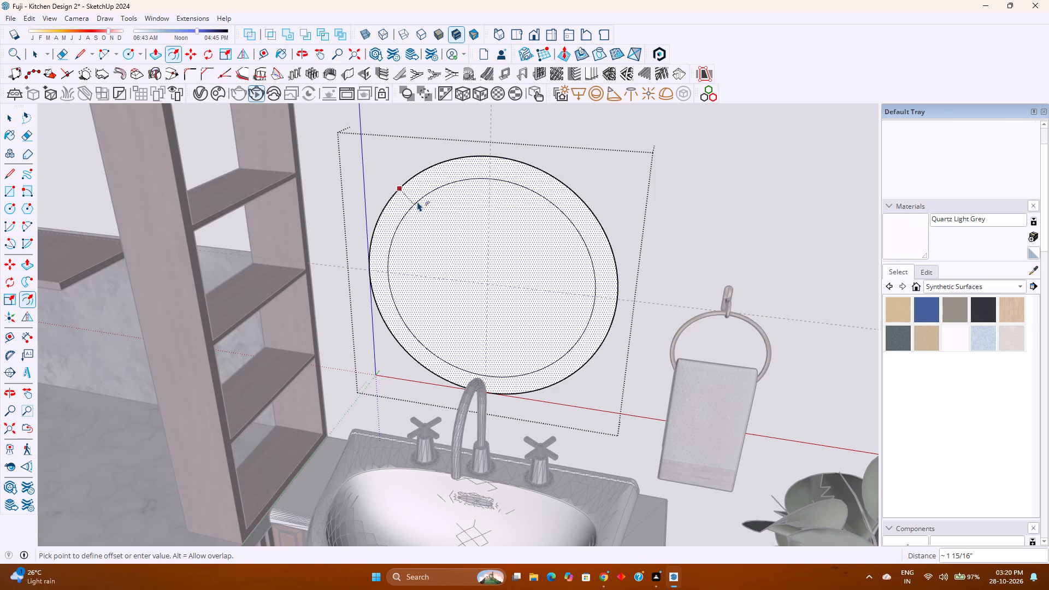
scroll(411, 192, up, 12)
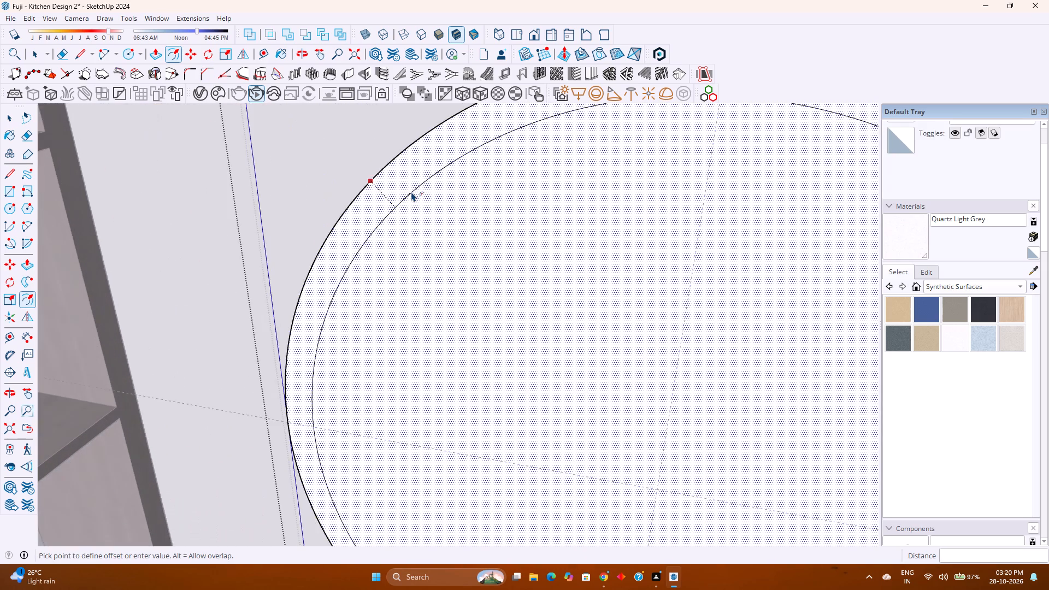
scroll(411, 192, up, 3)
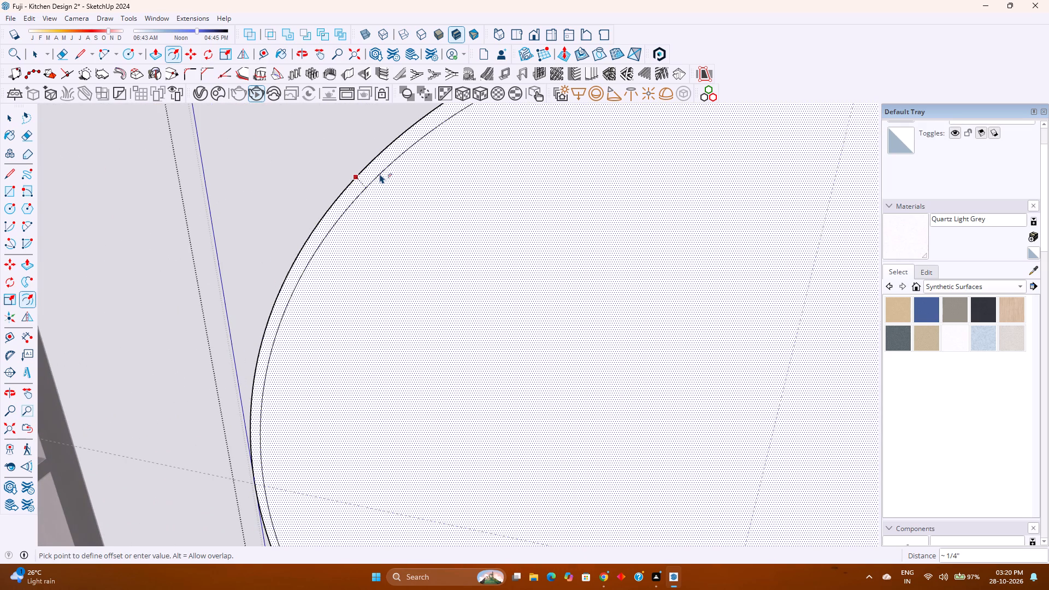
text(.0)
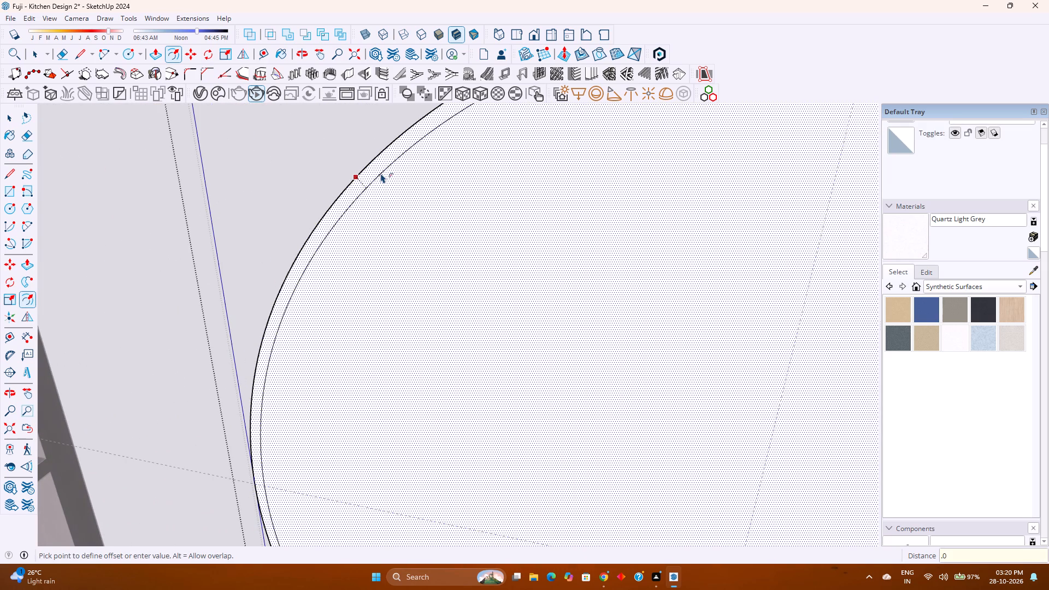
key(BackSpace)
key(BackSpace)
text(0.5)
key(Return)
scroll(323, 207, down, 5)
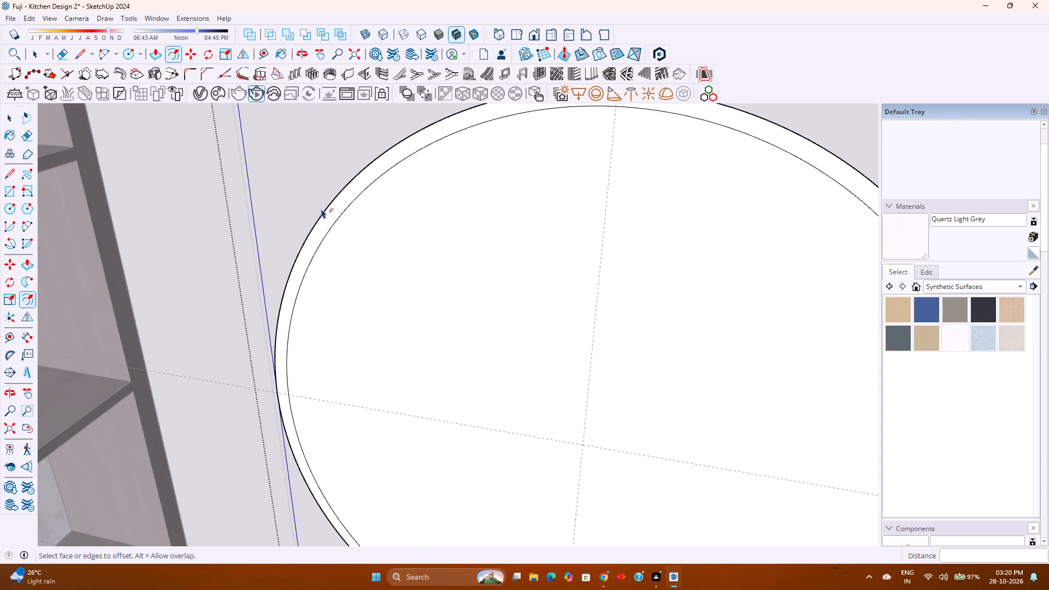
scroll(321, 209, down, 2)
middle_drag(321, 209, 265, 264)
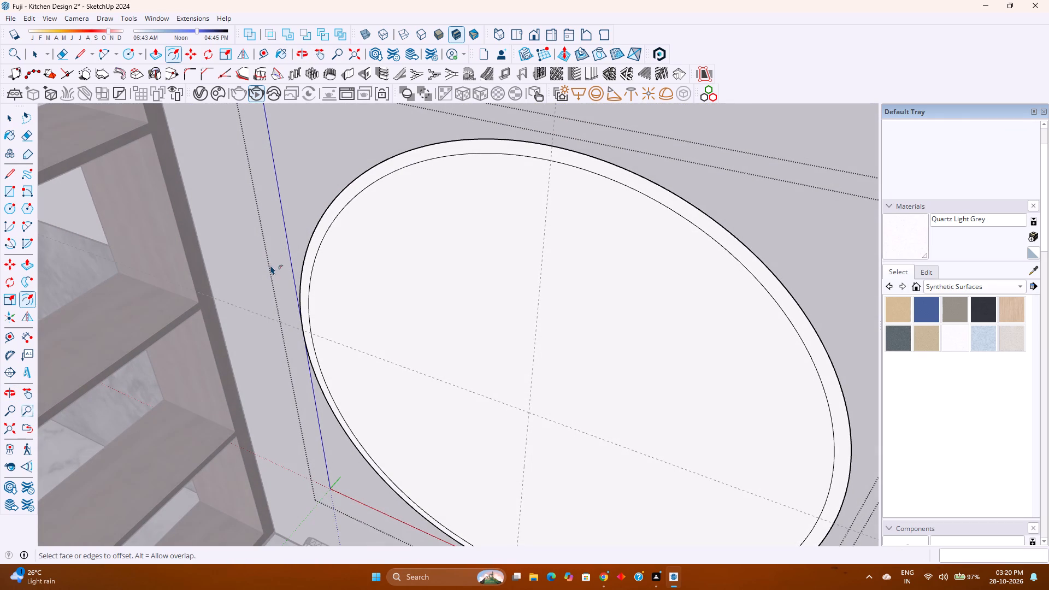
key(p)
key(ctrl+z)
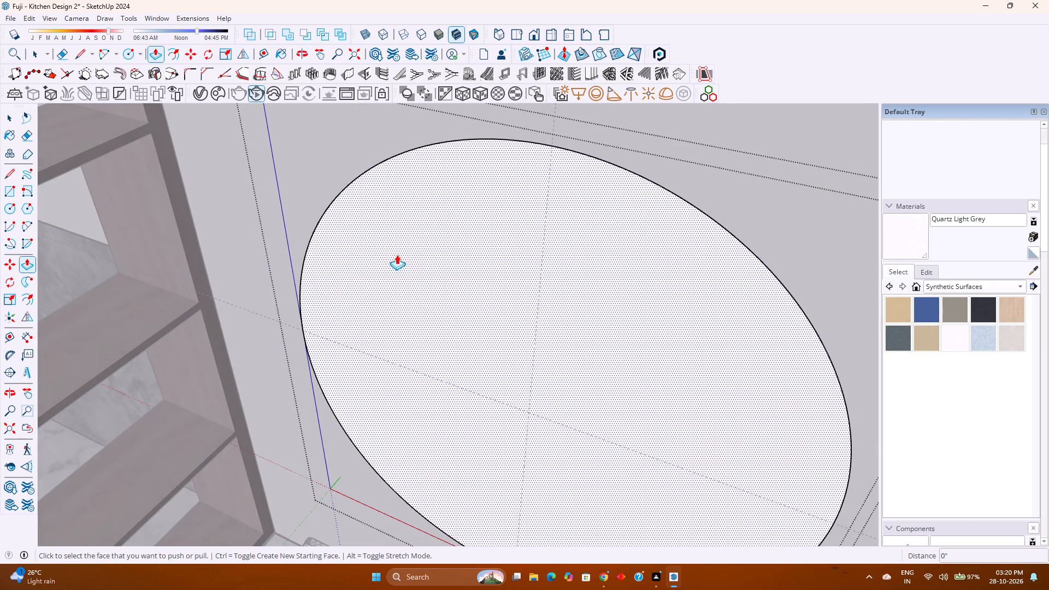
Push/Pull the circular face 1" out from the wall.
click(419, 253)
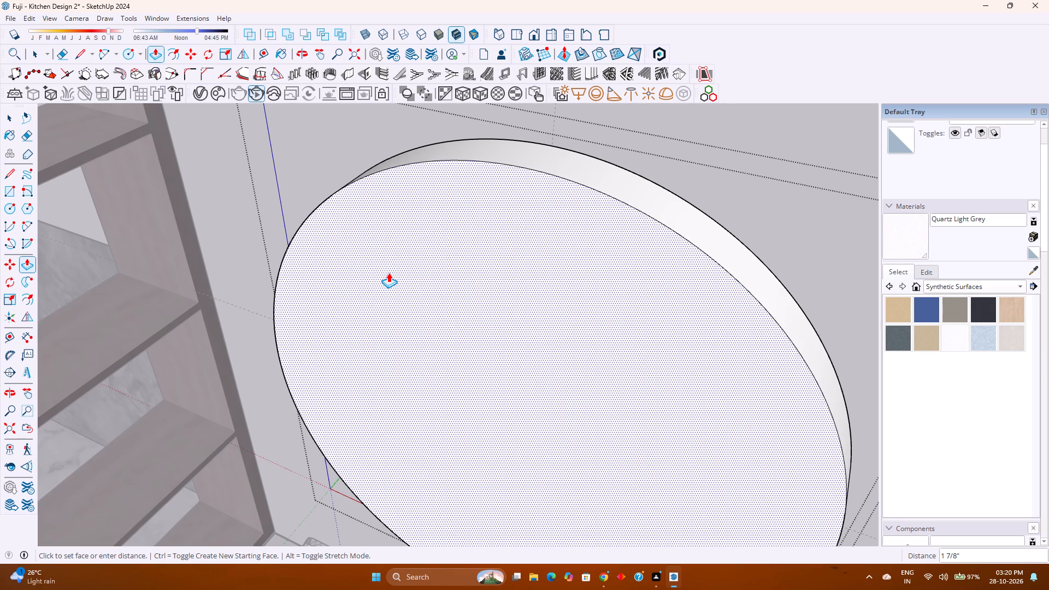
text(0.)
key(BackSpace)
key(BackSpace)
key(1)
key(Return)
Offset the front face's edge of the round panel inward by 0.5".
click(171, 59)
click(385, 189)
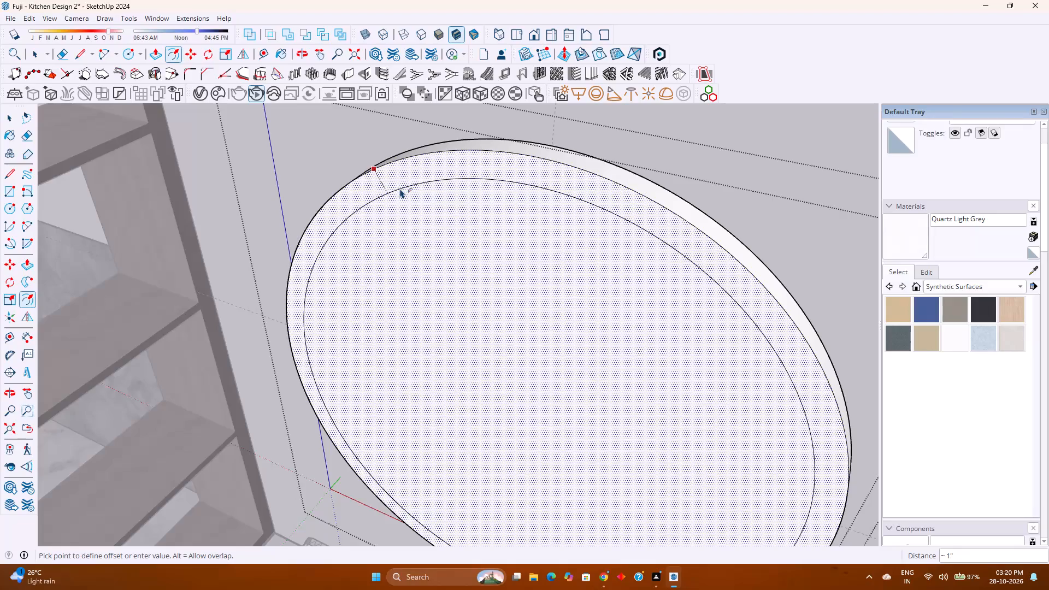
text(0.5)
key(Return)
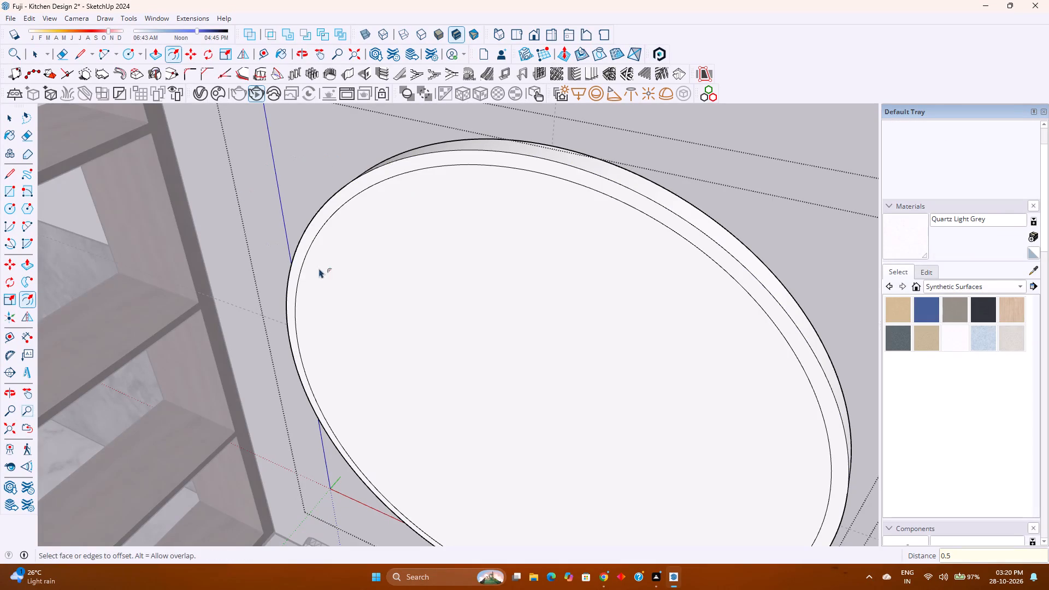
key(Escape)
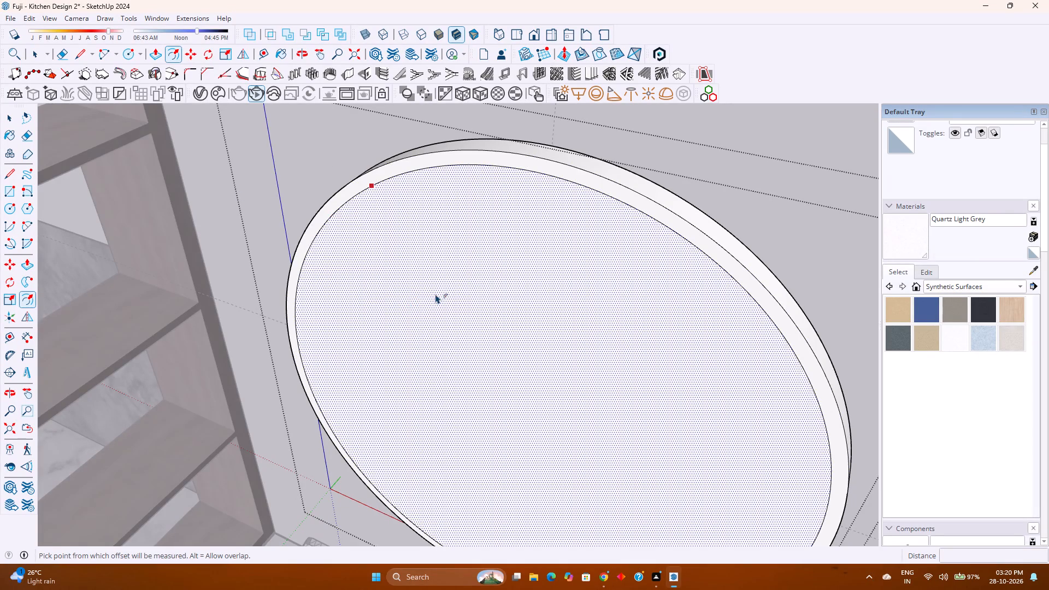
Push/Pull the inner circular face 0.75" inward to leave a raised rim around the panel.
key(p)
click(459, 288)
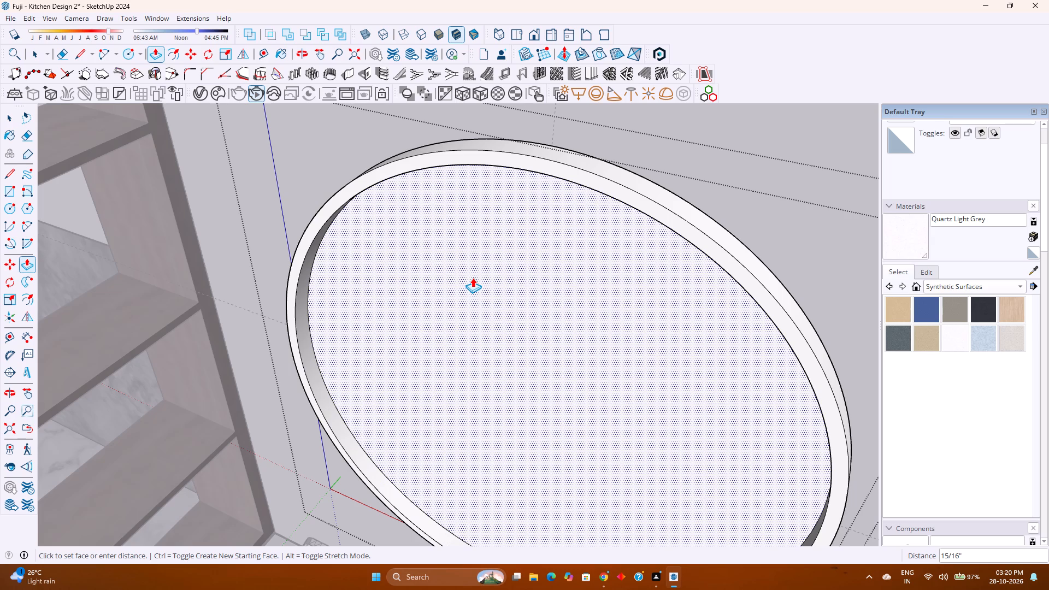
text(0.75)
key(Return)
text(0.5)
key(Return)
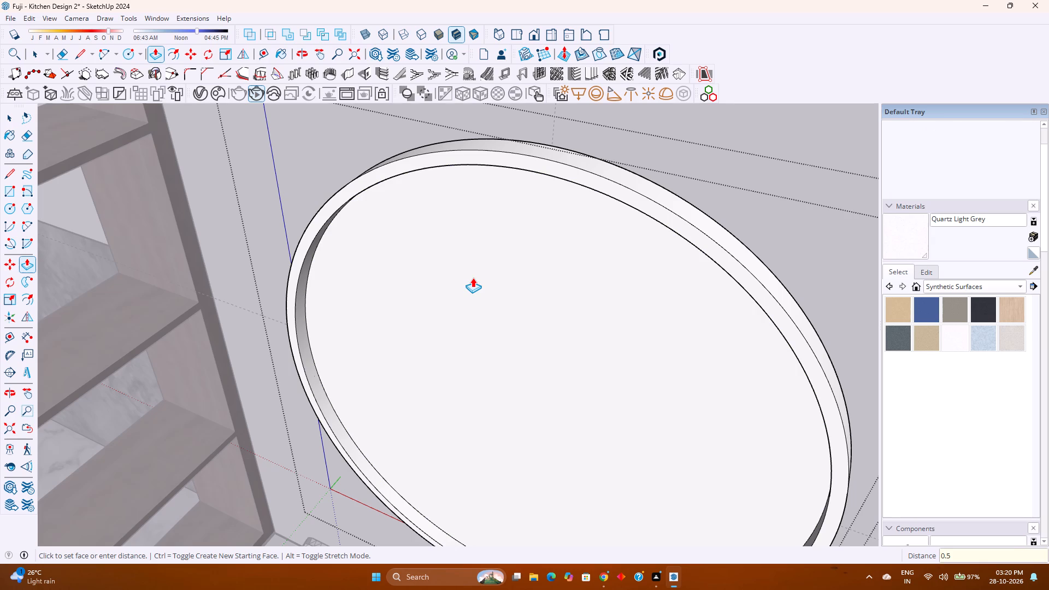
scroll(464, 289, down, 2)
text(0.75)
key(Return)
key(space)
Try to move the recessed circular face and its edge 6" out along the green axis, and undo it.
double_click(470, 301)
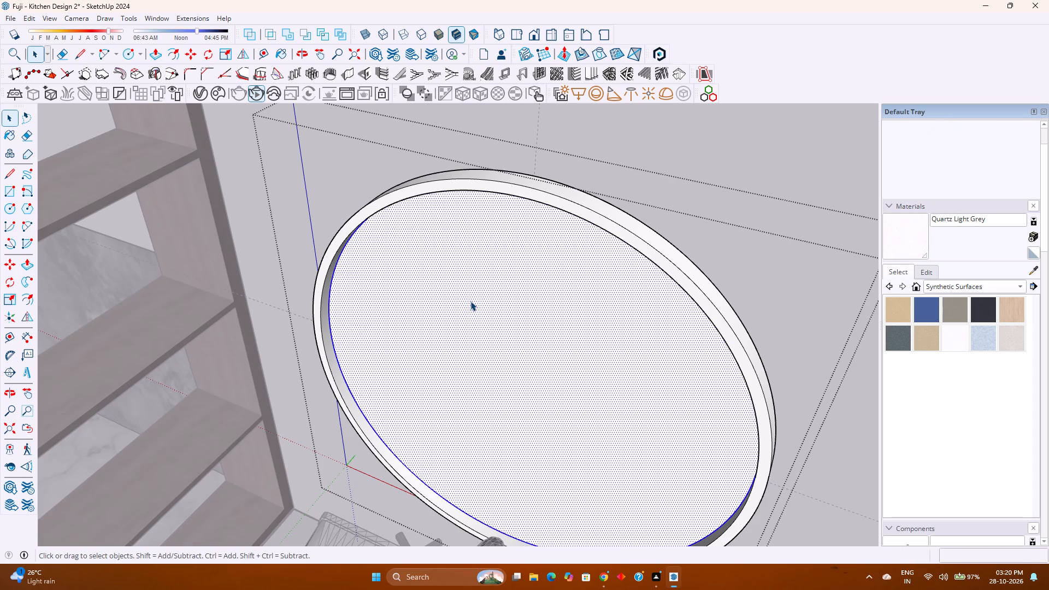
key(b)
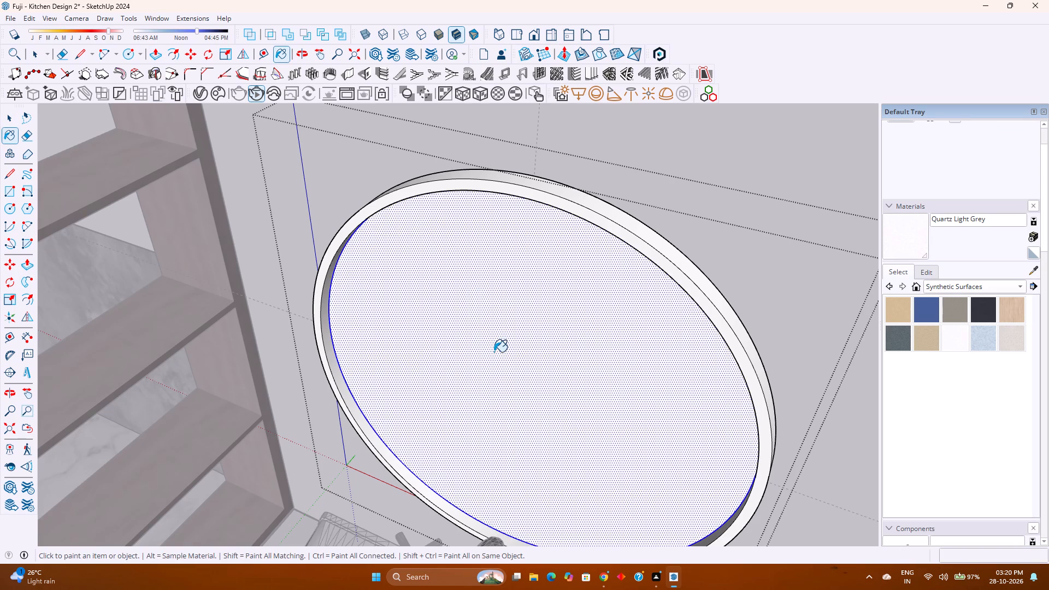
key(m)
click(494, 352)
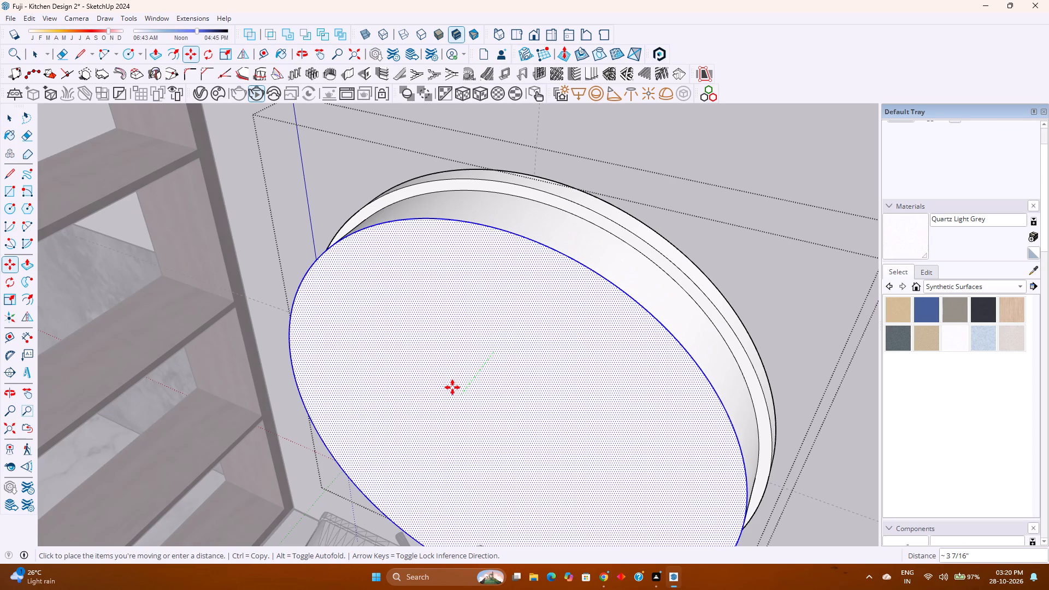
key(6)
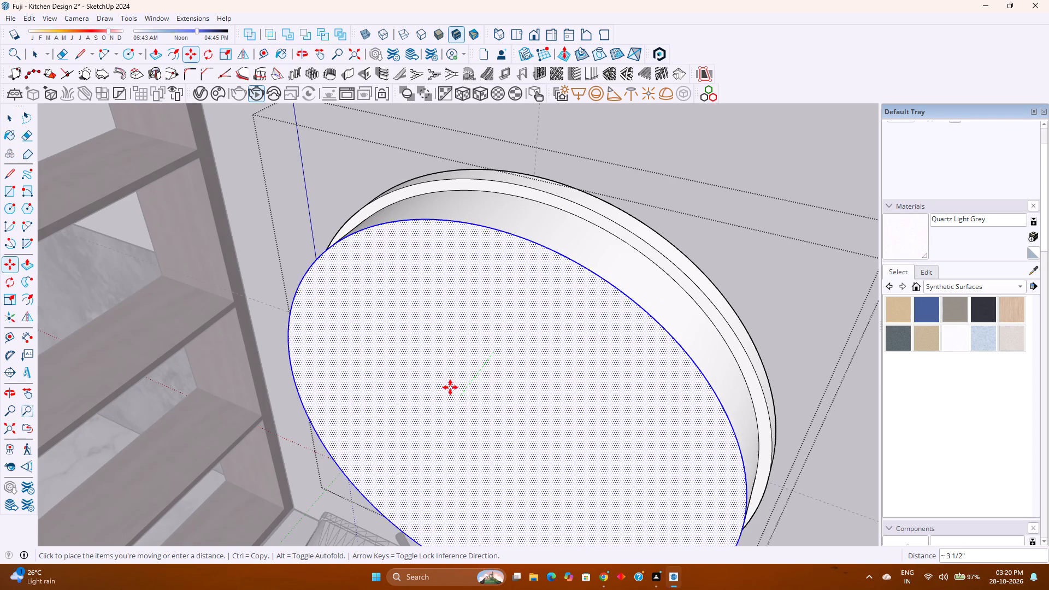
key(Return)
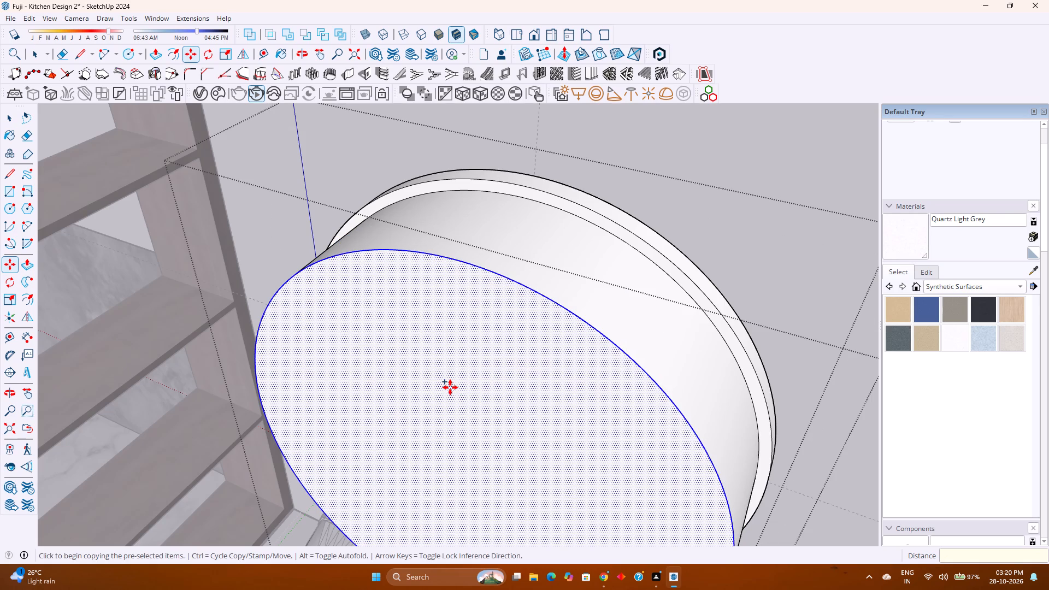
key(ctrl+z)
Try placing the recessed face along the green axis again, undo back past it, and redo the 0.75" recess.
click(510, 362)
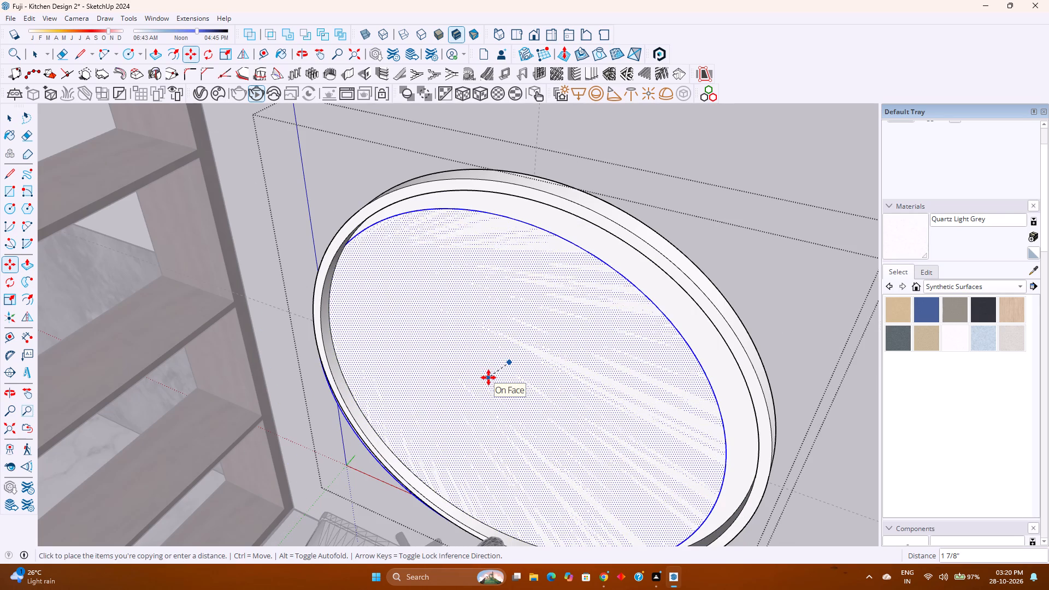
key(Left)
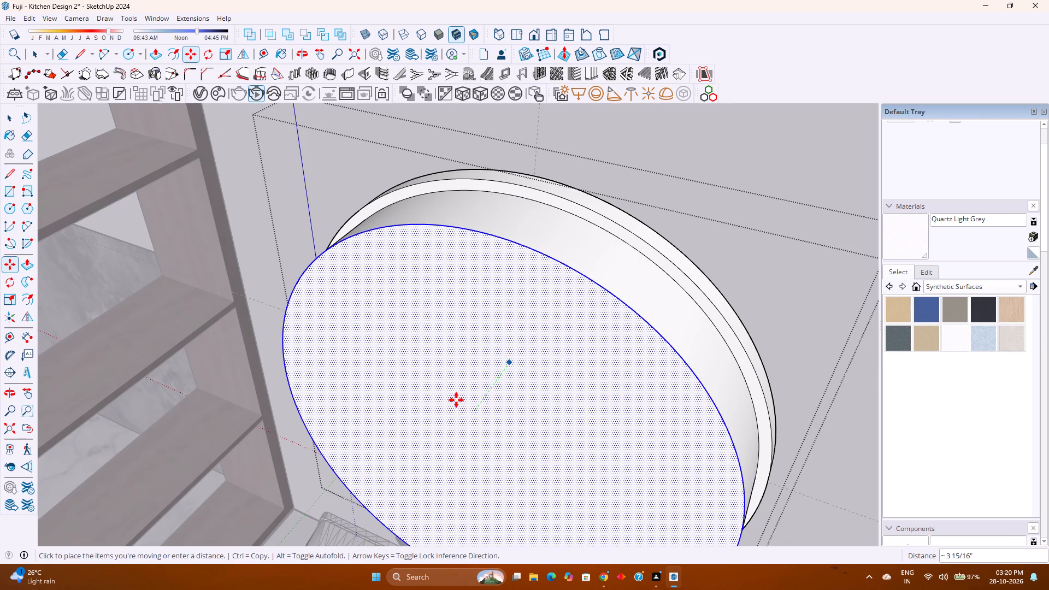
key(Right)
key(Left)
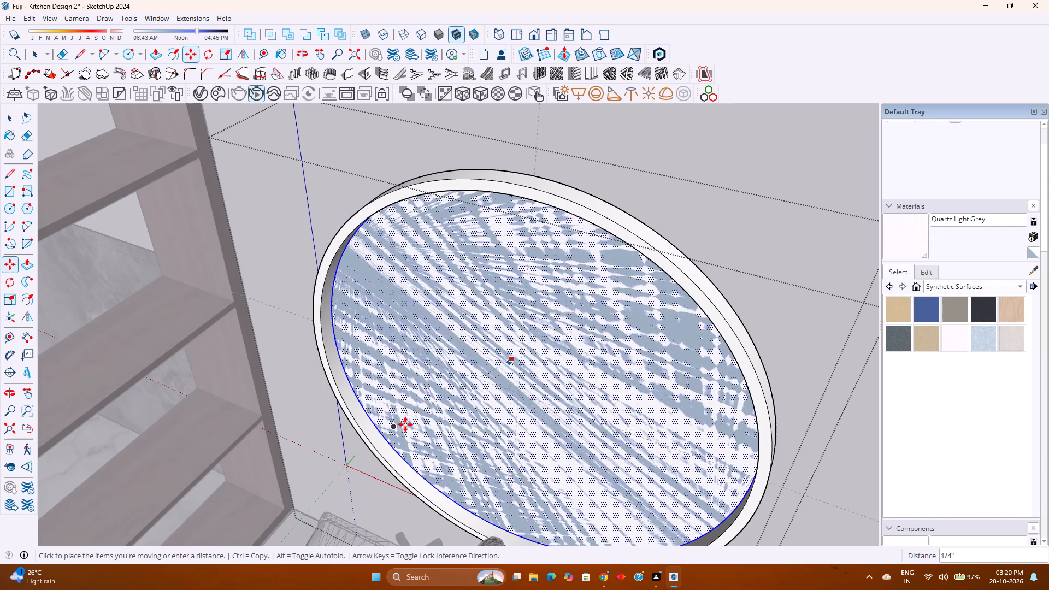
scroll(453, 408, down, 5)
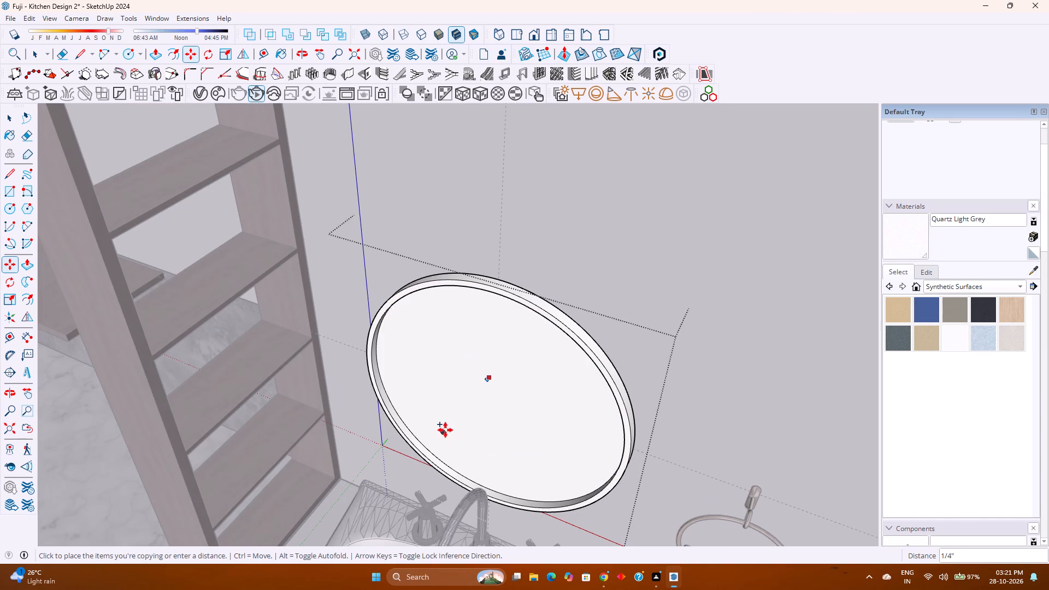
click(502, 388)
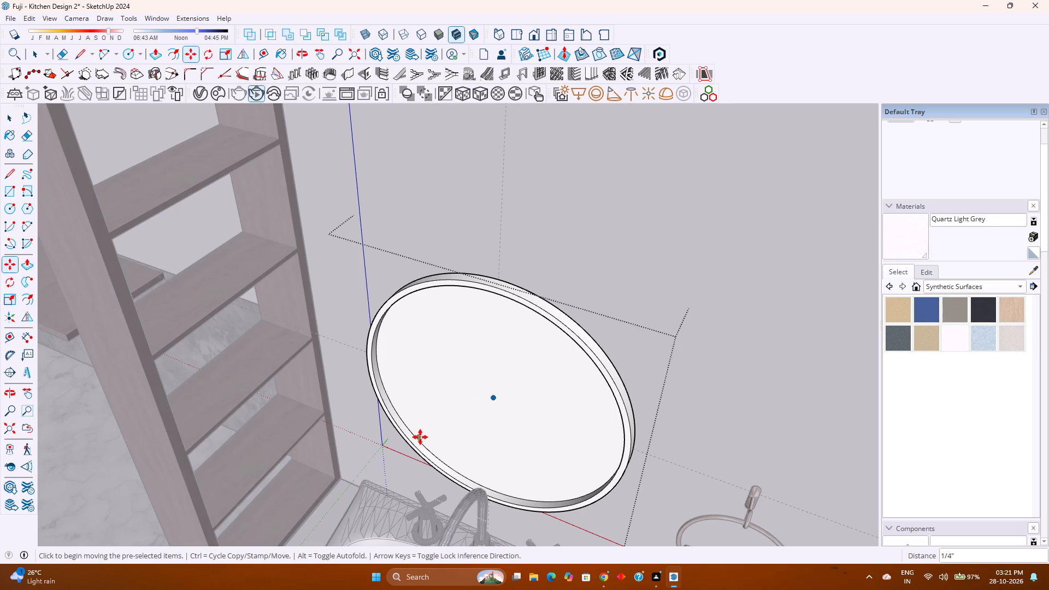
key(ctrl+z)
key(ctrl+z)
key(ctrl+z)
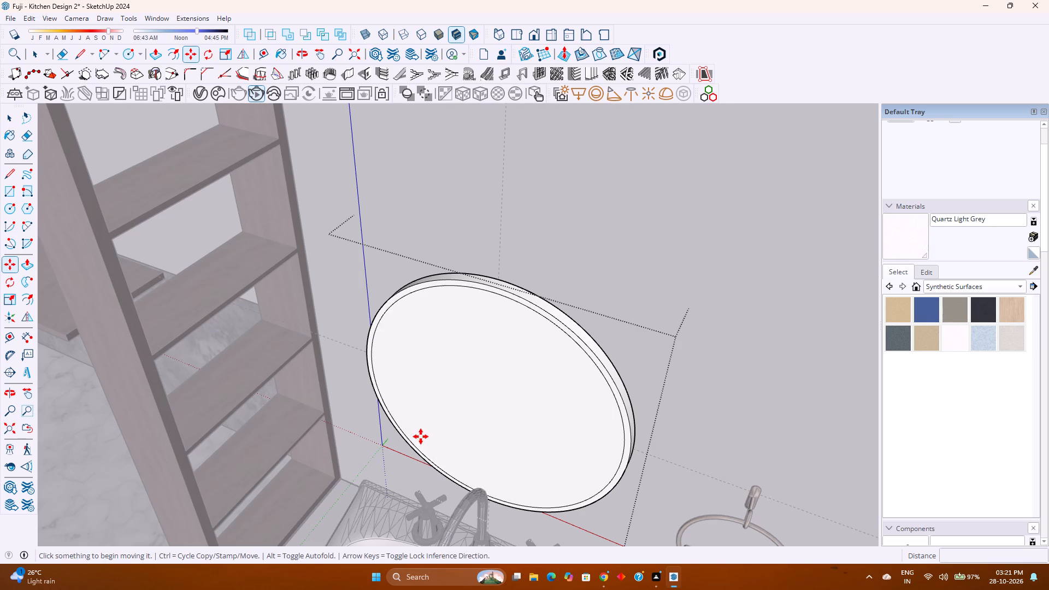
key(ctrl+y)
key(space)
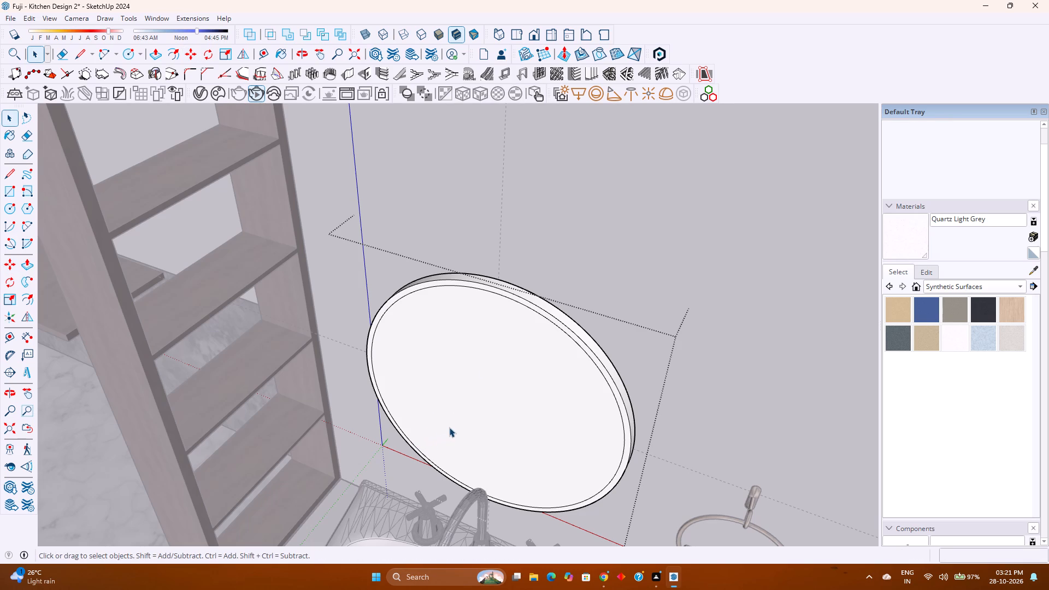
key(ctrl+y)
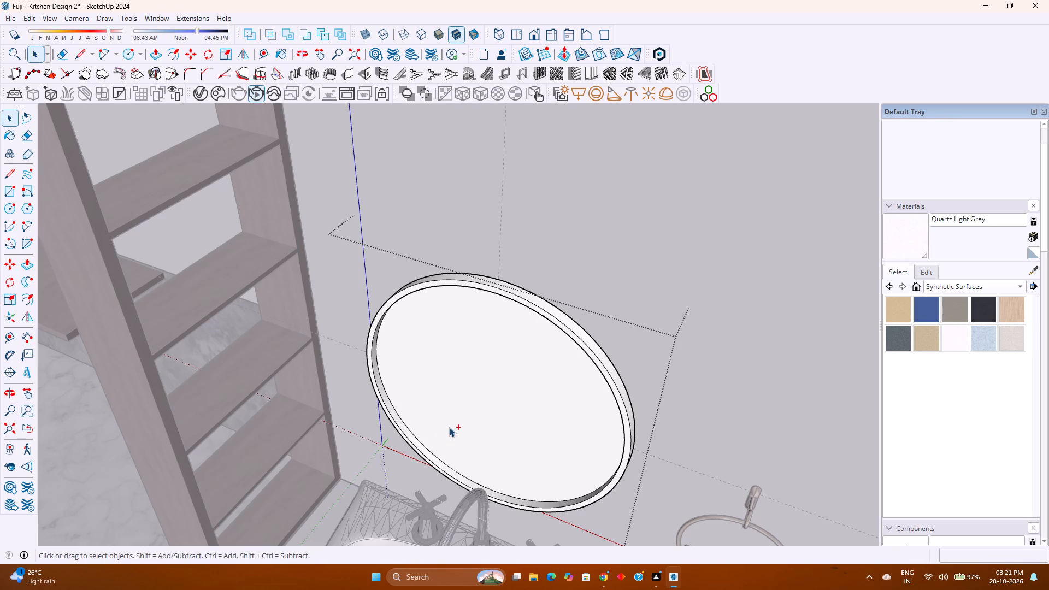
Copy the recessed circular face 6" out from the wall along the green axis.
click(494, 413)
key(m)
click(494, 413)
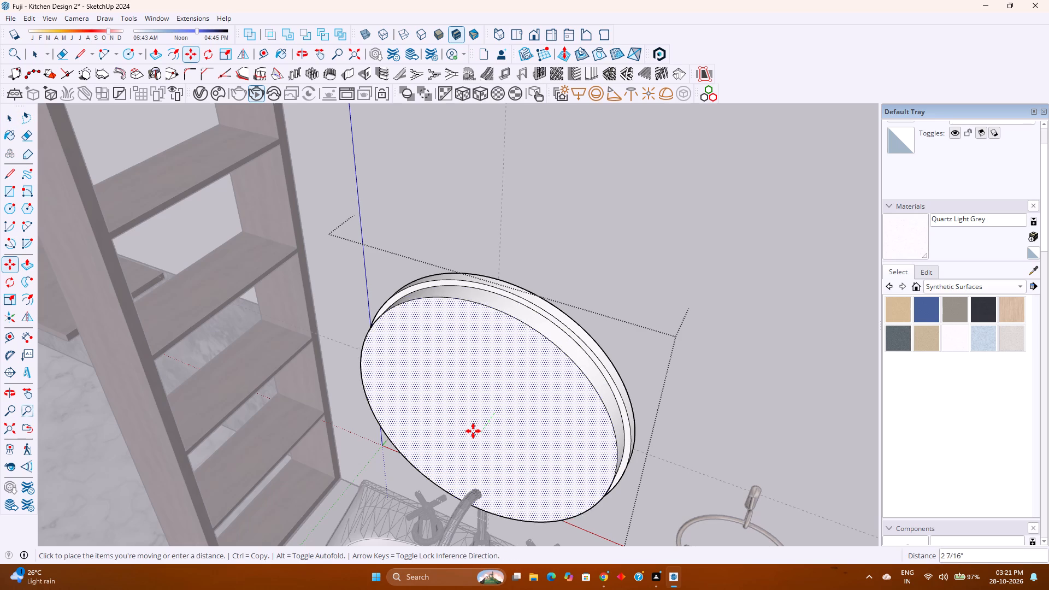
key(Left)
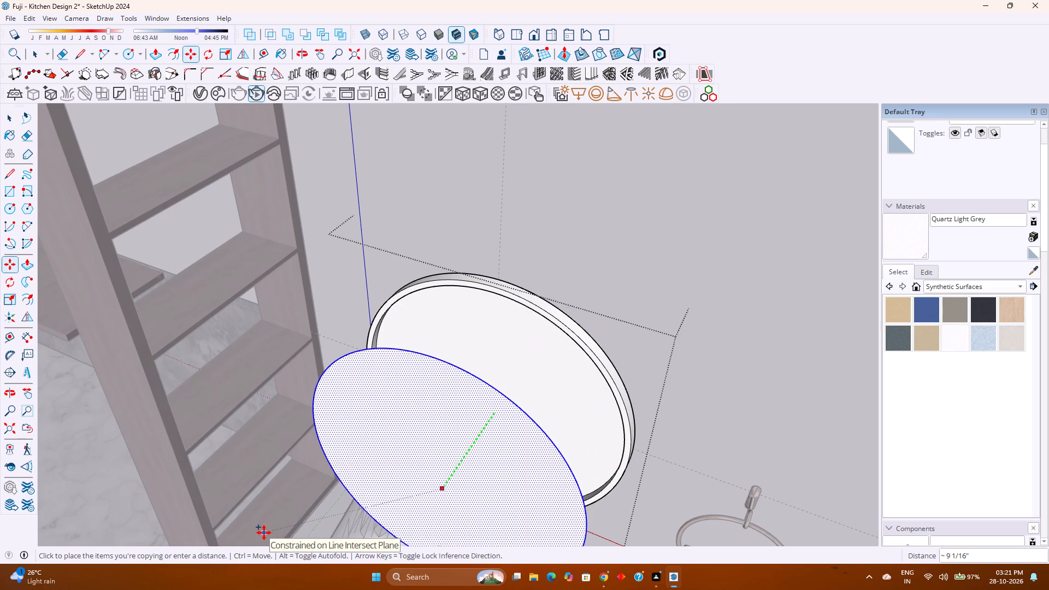
key(6)
key(Return)
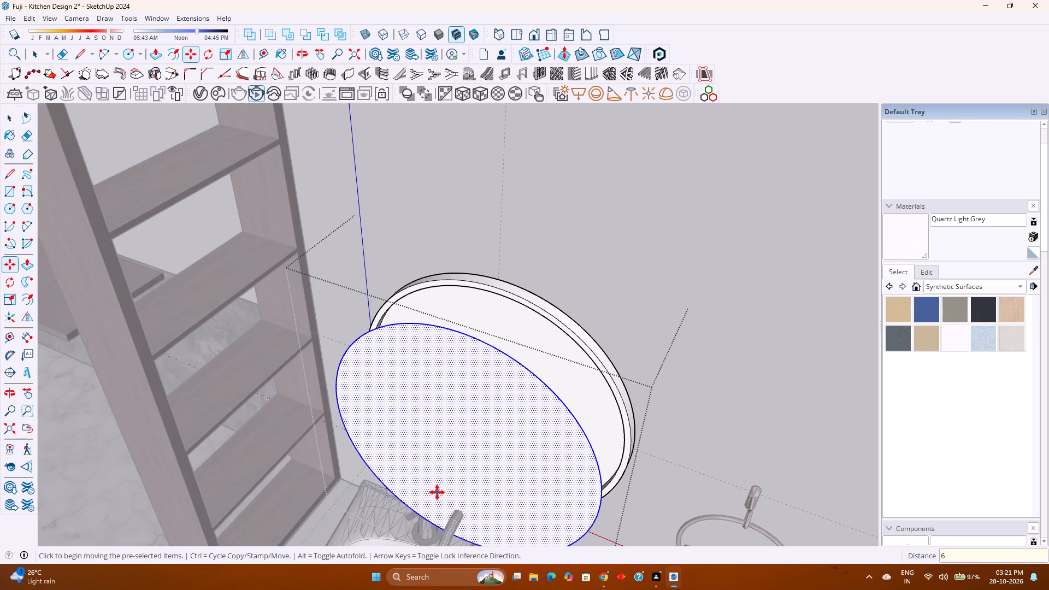
Make the copied circular face in front of the rim into its own group.
key(space)
scroll(450, 485, up, 2)
middle_drag(454, 483, 440, 449)
middle_click(440, 449)
scroll(440, 447, down, 2)
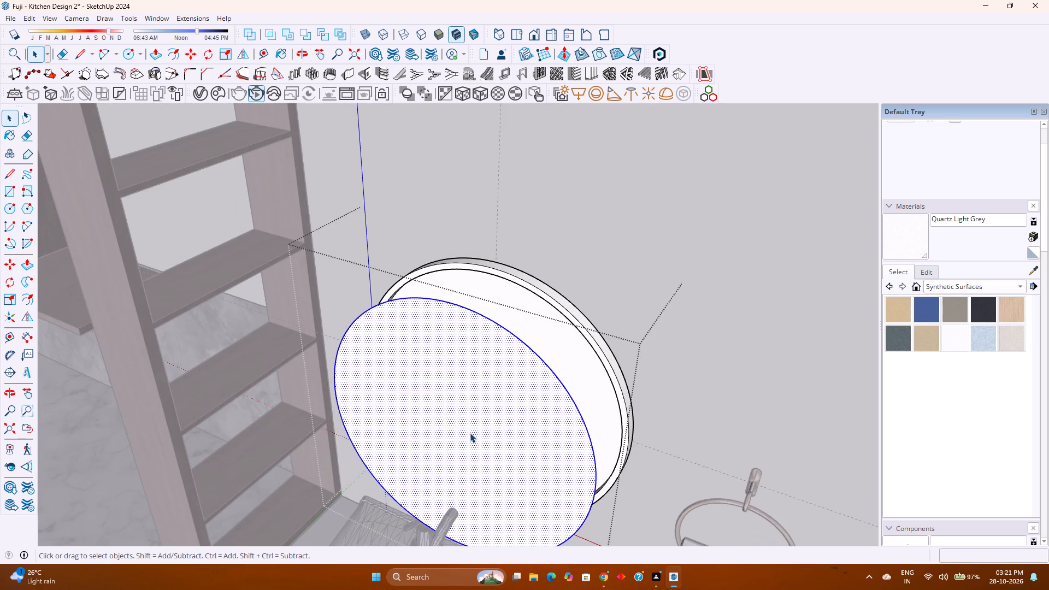
right_click(470, 432)
click(526, 195)
Inside the copied circle's group, try Mirror 01 on the face and settle on Mirror 02 from Glass and Mirrors.
double_click(472, 377)
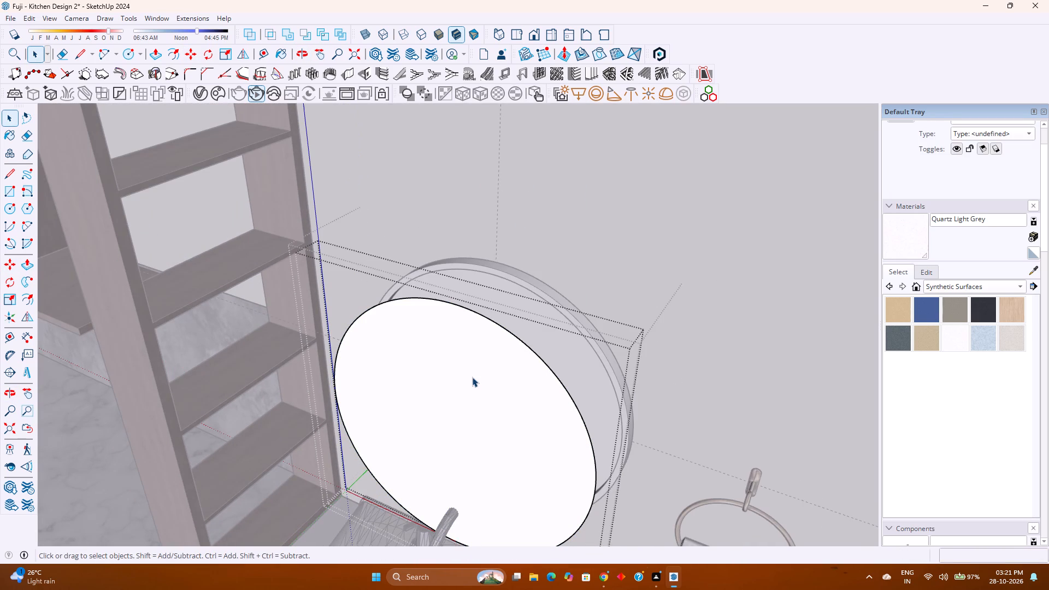
click(939, 290)
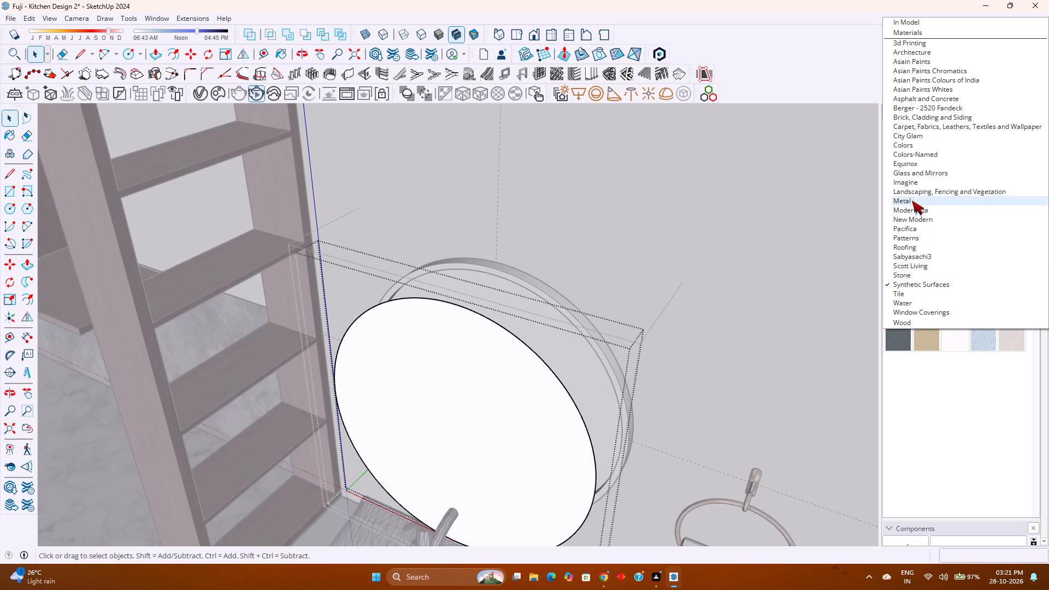
click(913, 171)
click(935, 313)
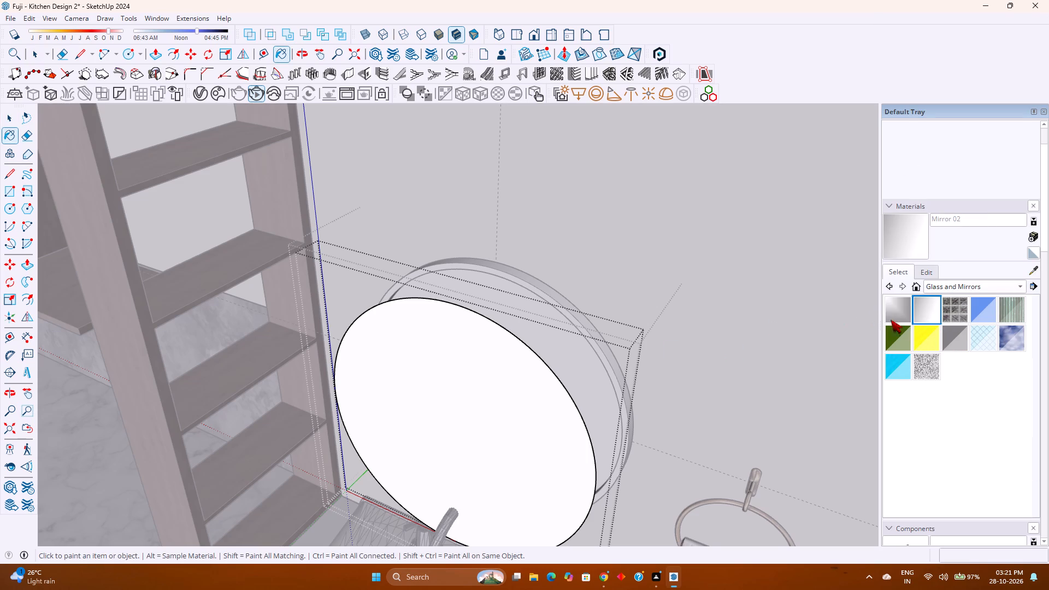
click(906, 317)
click(519, 411)
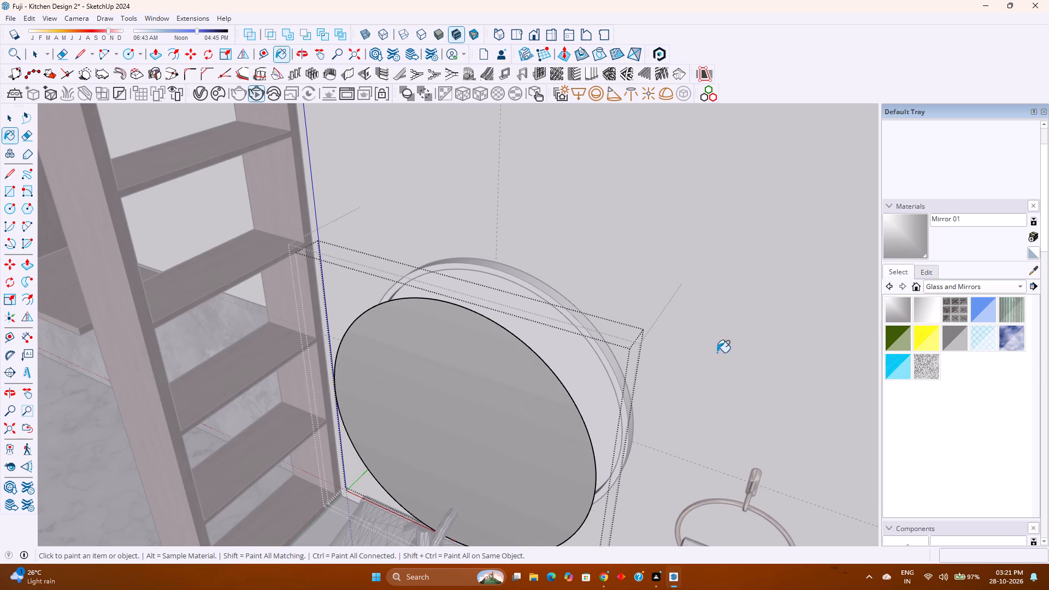
click(916, 314)
click(552, 398)
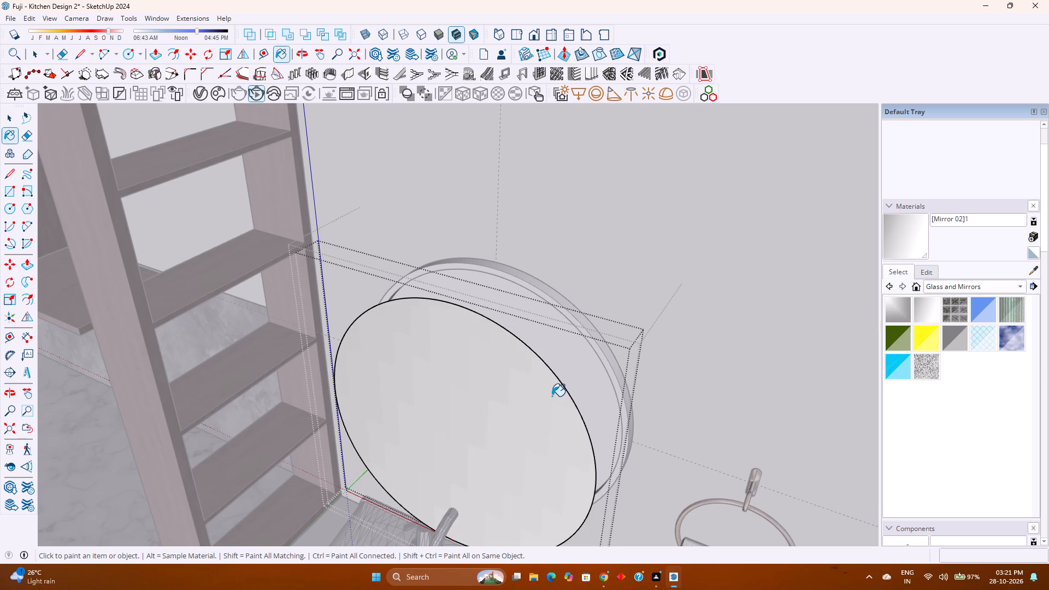
Tint the circle's Mirror 02 material pale blue with hue 190 and saturation 25.
middle_drag(552, 397, 539, 365)
middle_click(539, 365)
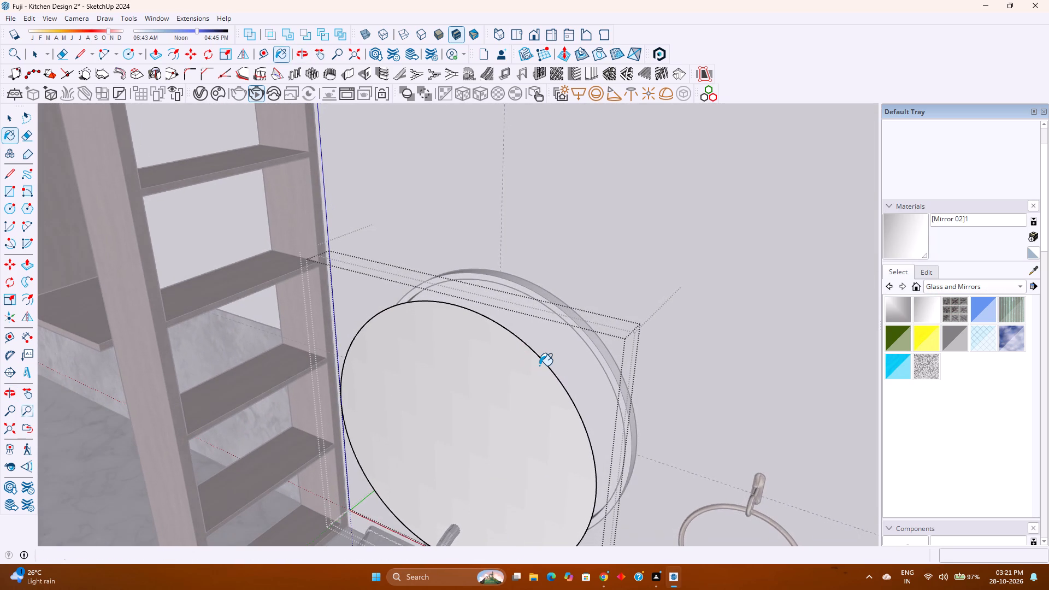
click(931, 271)
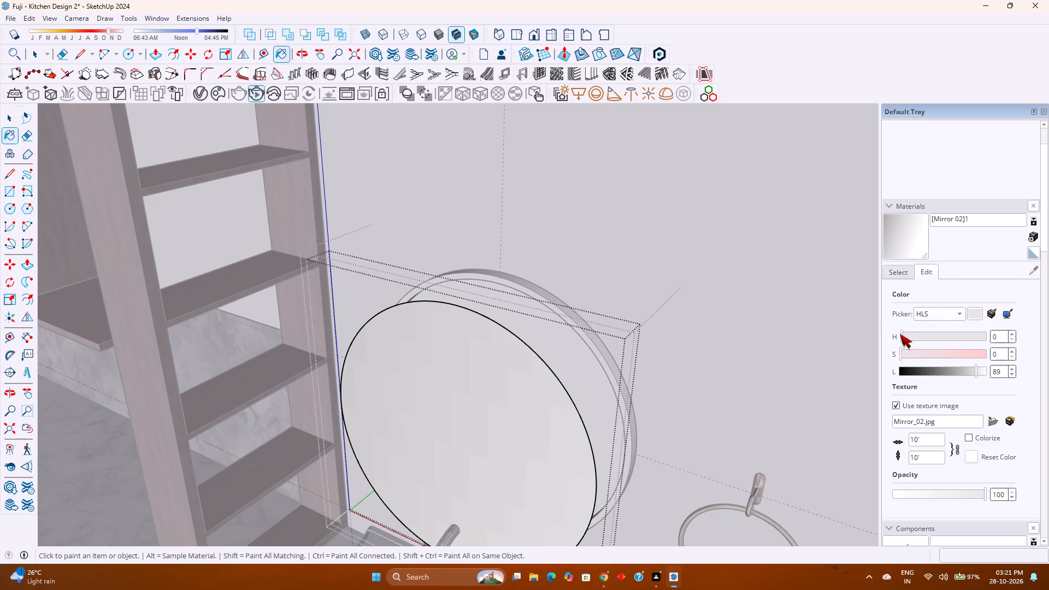
drag(900, 334, 940, 334)
click(926, 337)
drag(926, 337, 944, 335)
drag(944, 335, 946, 335)
drag(910, 355, 921, 354)
click(535, 411)
key(space)
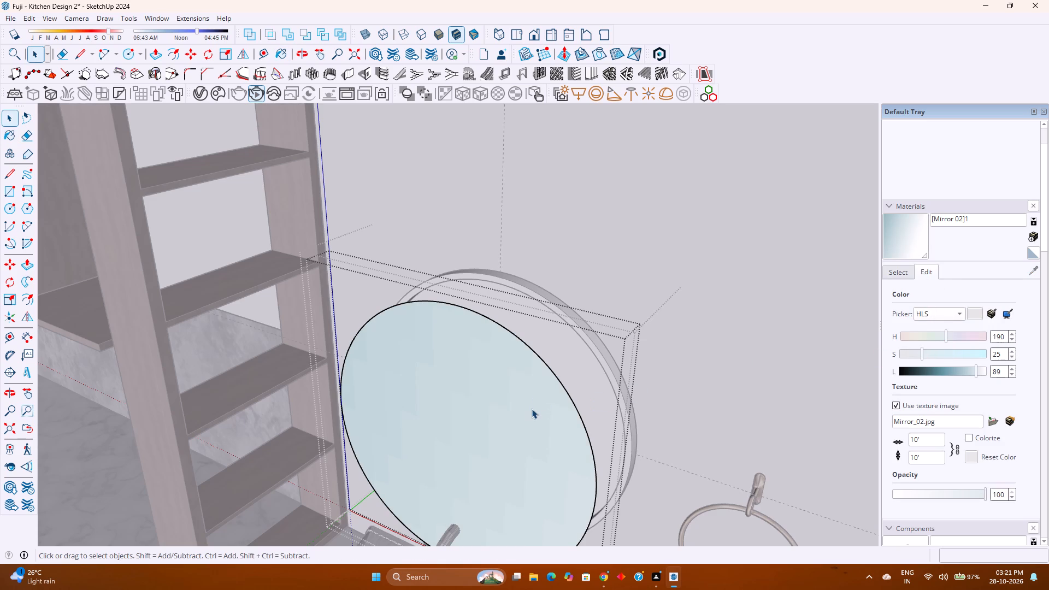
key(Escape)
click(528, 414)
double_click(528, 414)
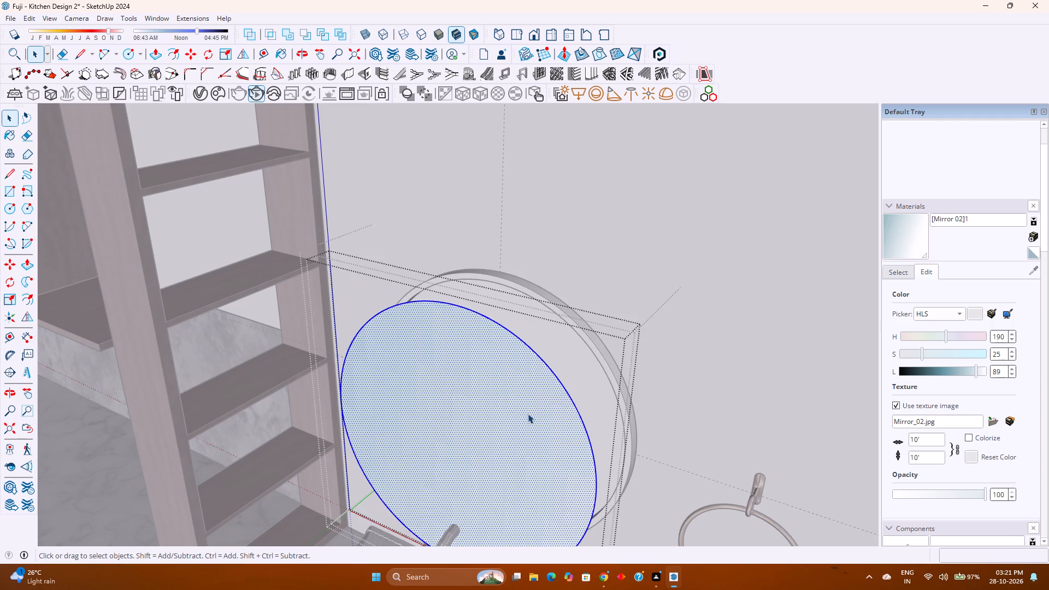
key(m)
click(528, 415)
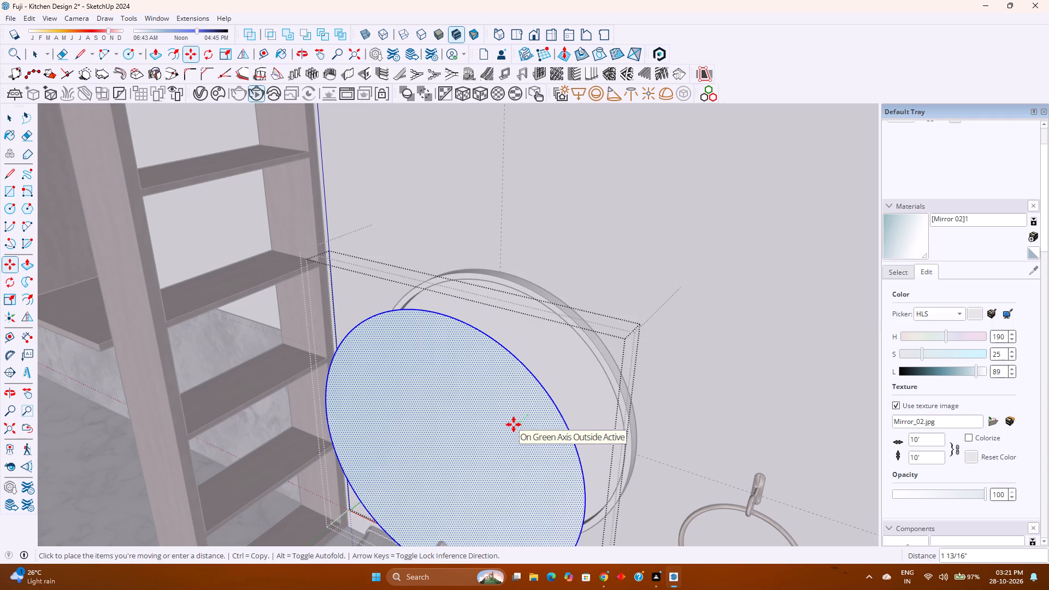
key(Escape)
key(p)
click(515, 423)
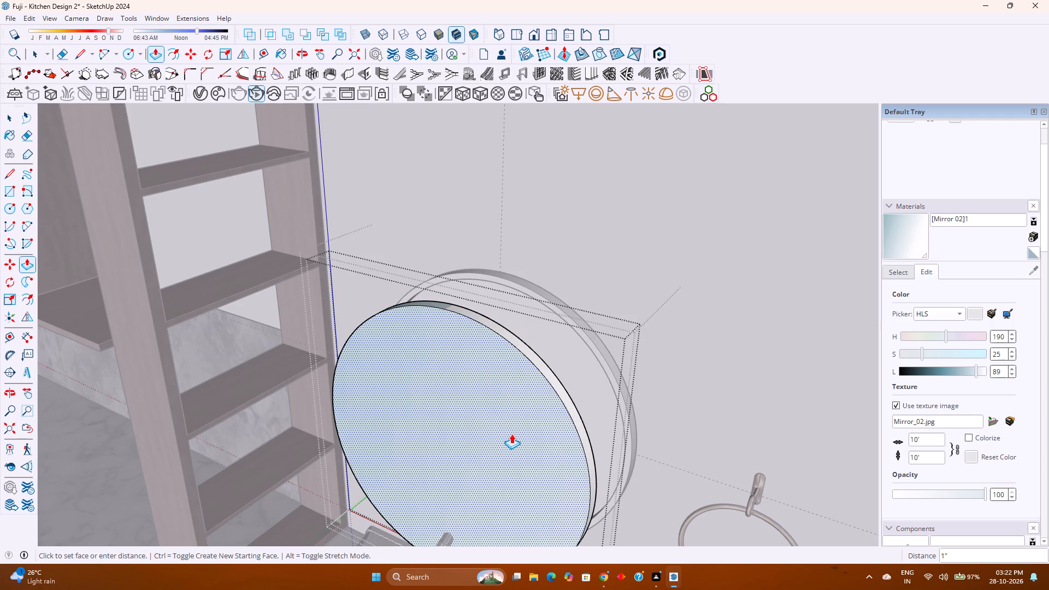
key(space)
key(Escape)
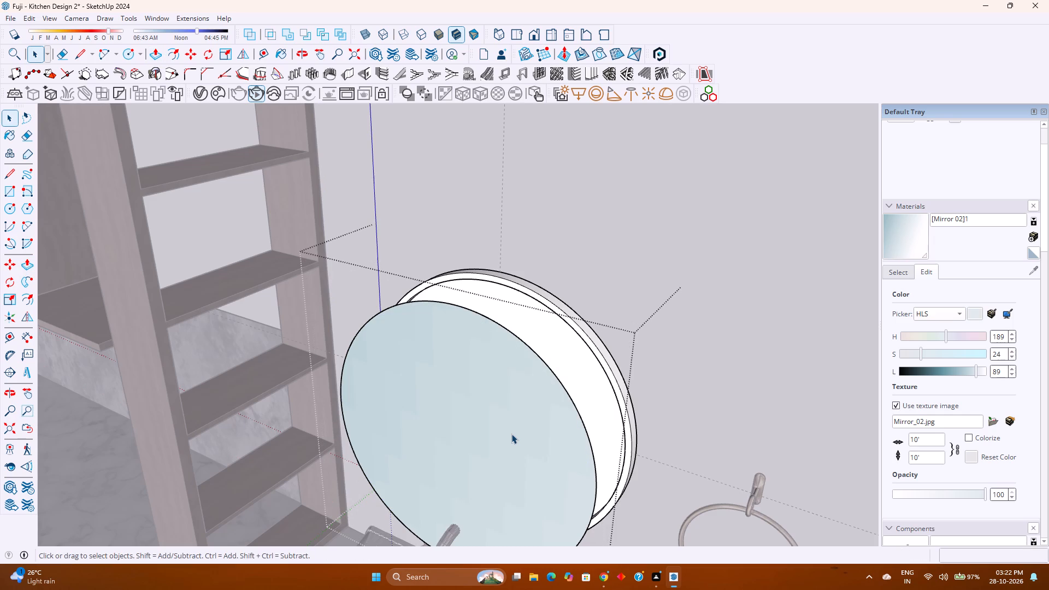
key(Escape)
Paint the circle's group in front of the rim with the tinted Mirror 02 material.
click(518, 420)
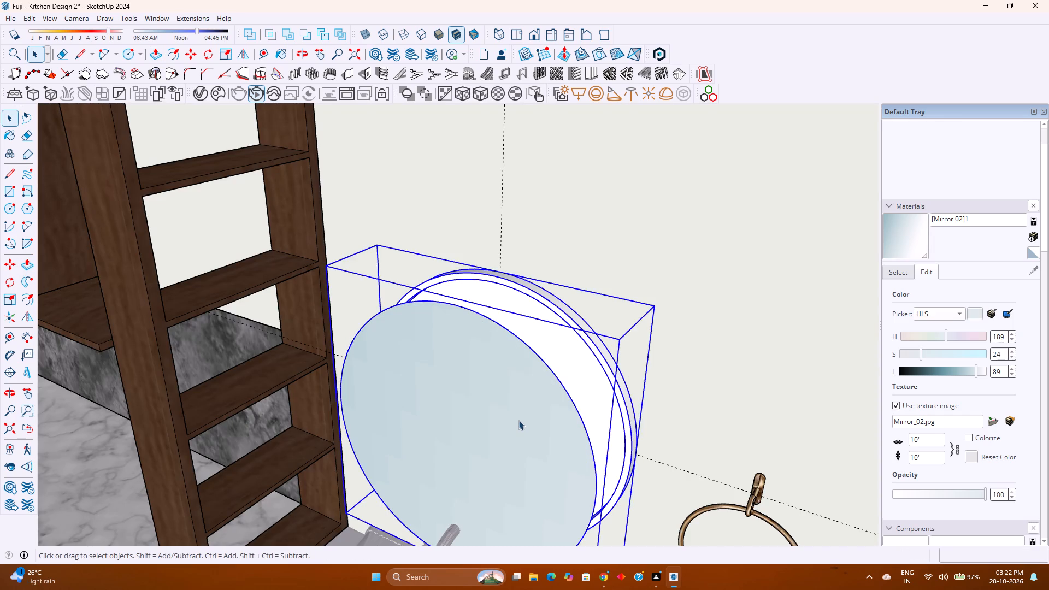
click(518, 420)
click(518, 420)
click(916, 247)
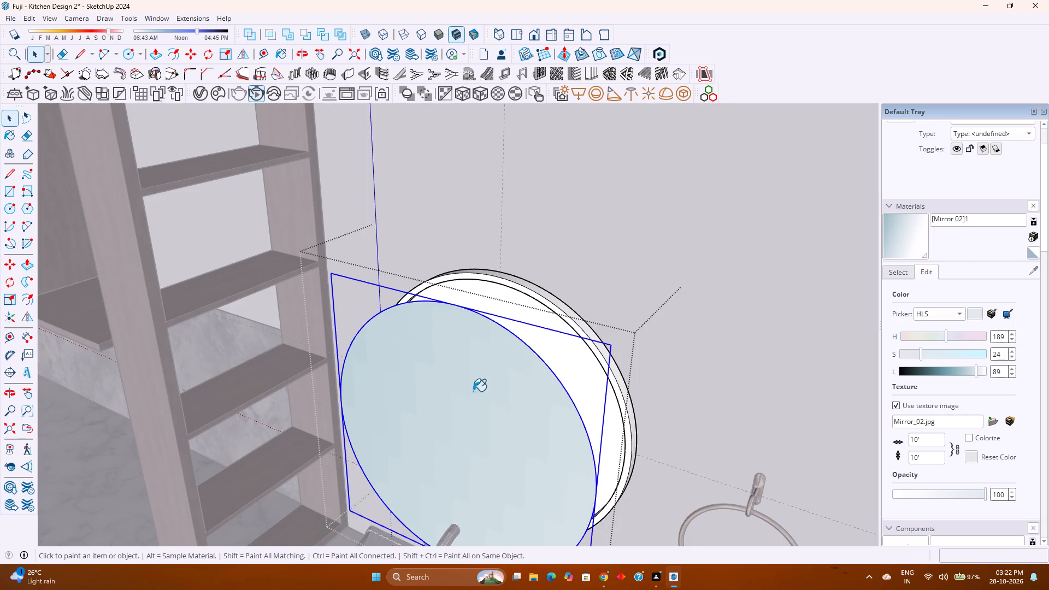
click(475, 382)
key(space)
Inside the mirror circle's group, extrude the circular face by 5 mm with Push/Pull.
double_click(475, 382)
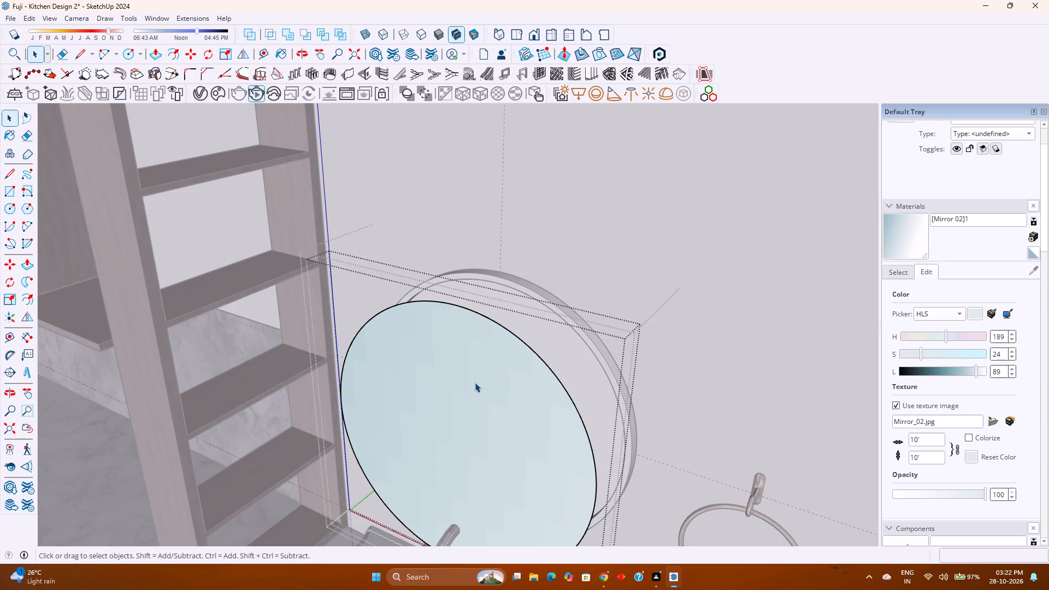
key(p)
click(476, 382)
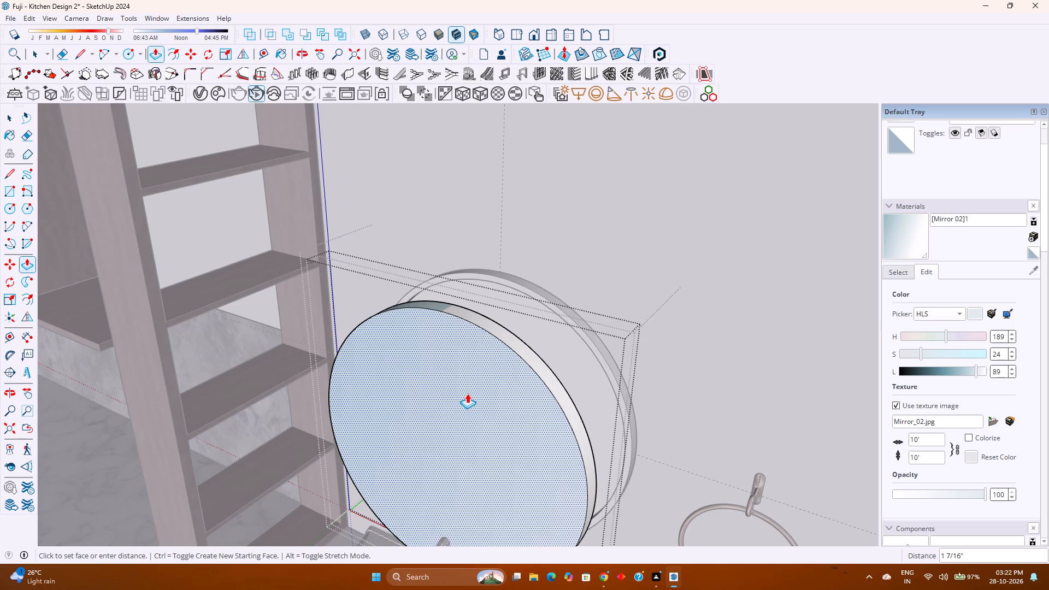
text(5mm)
key(Return)
key(space)
key(Escape)
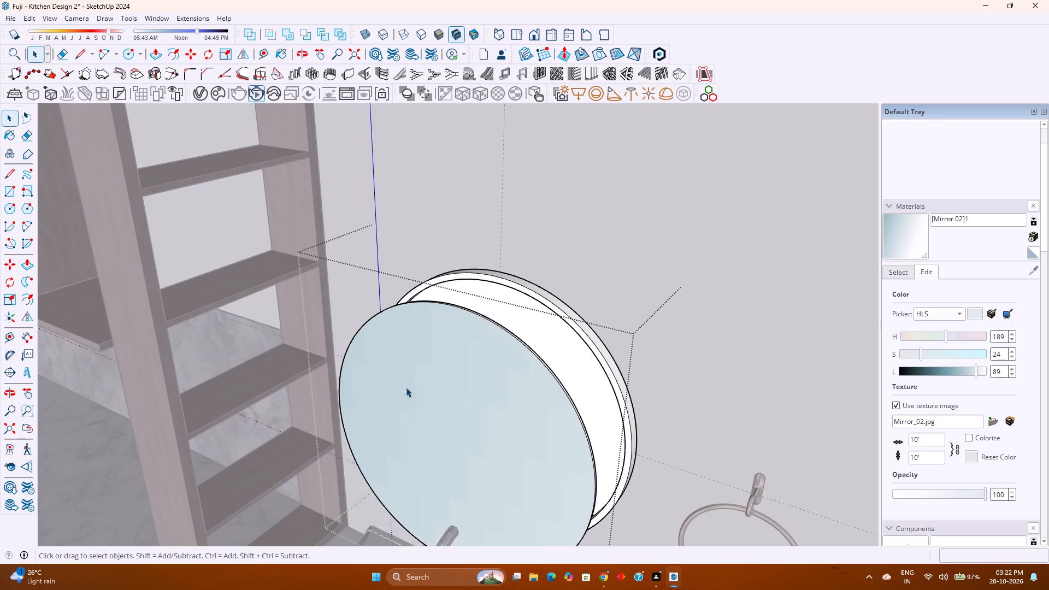
Move the mirror disc 6" back along the green axis so it sits inside the rim.
click(427, 383)
key(m)
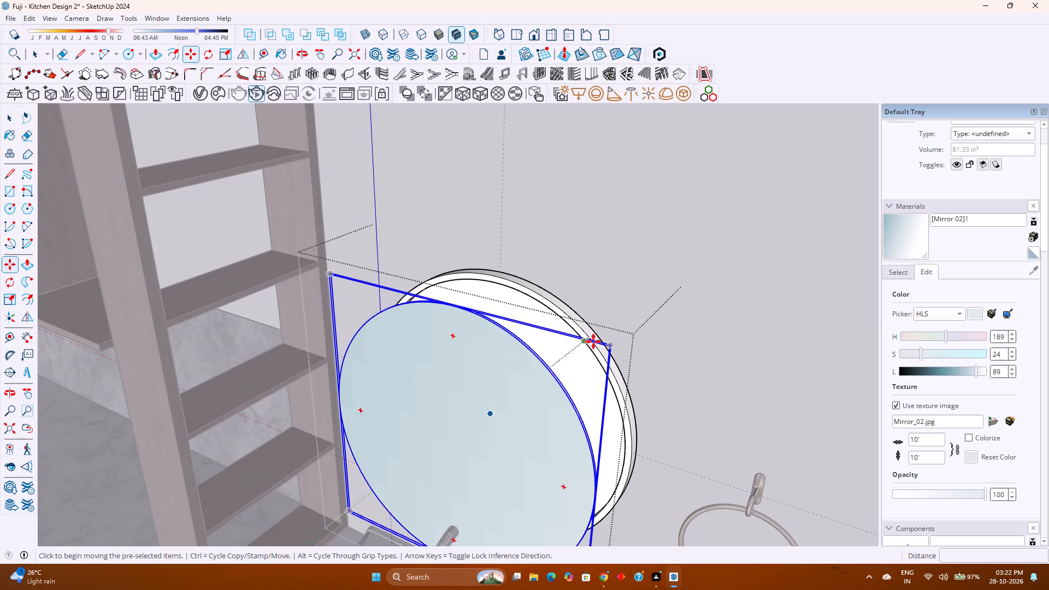
click(440, 405)
key(Left)
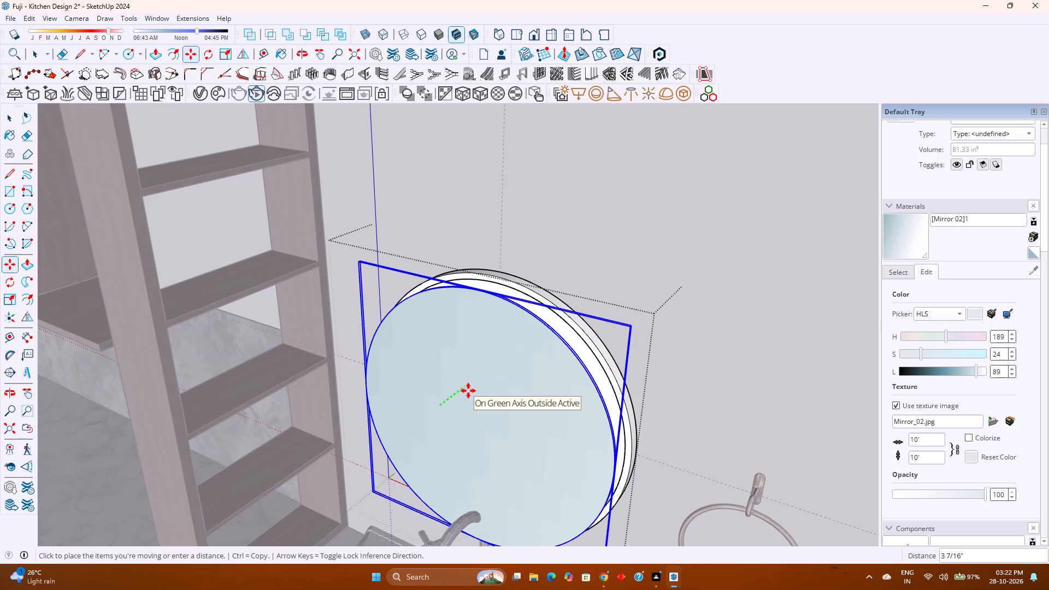
key(6)
key(Return)
key(space)
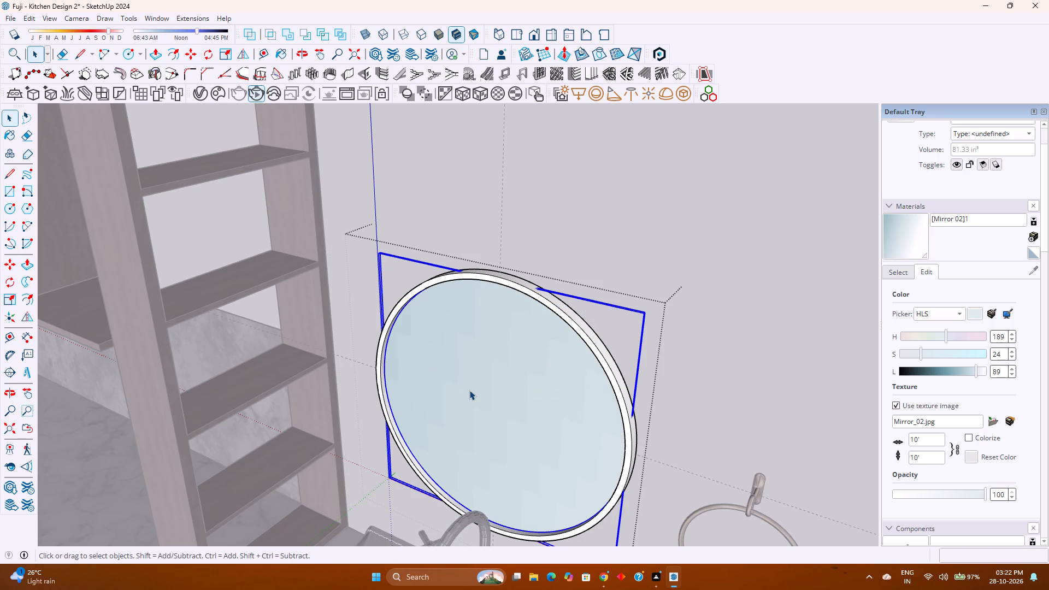
key(Escape)
Stretch the rimmed mirror upward along the blue axis to a scale of about 1.40, making it an oval.
scroll(519, 342, down, 2)
middle_drag(512, 365, 591, 321)
middle_click(591, 321)
click(565, 324)
key(s)
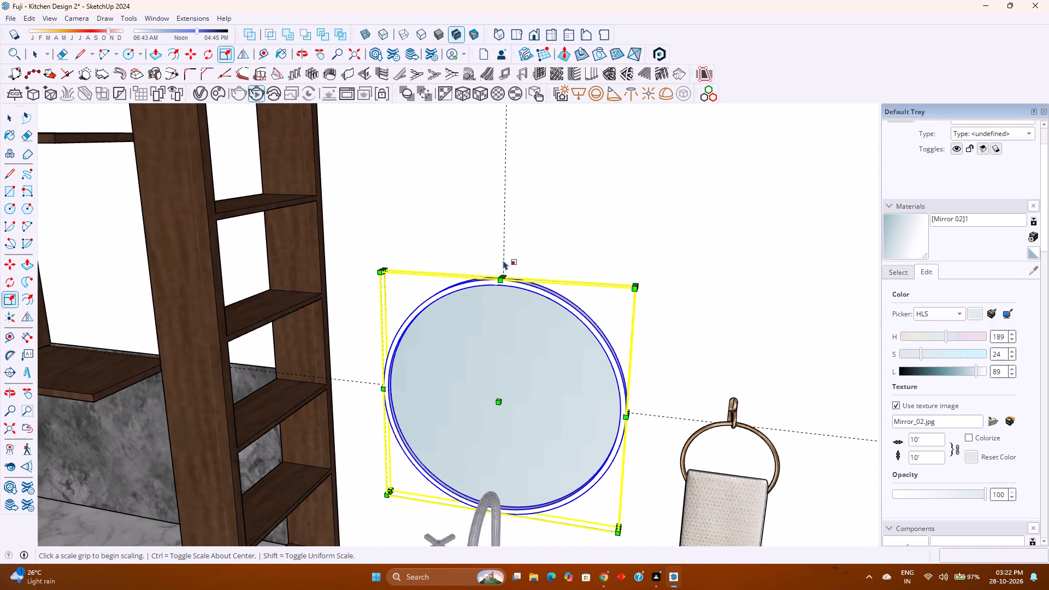
scroll(493, 266, up, 8)
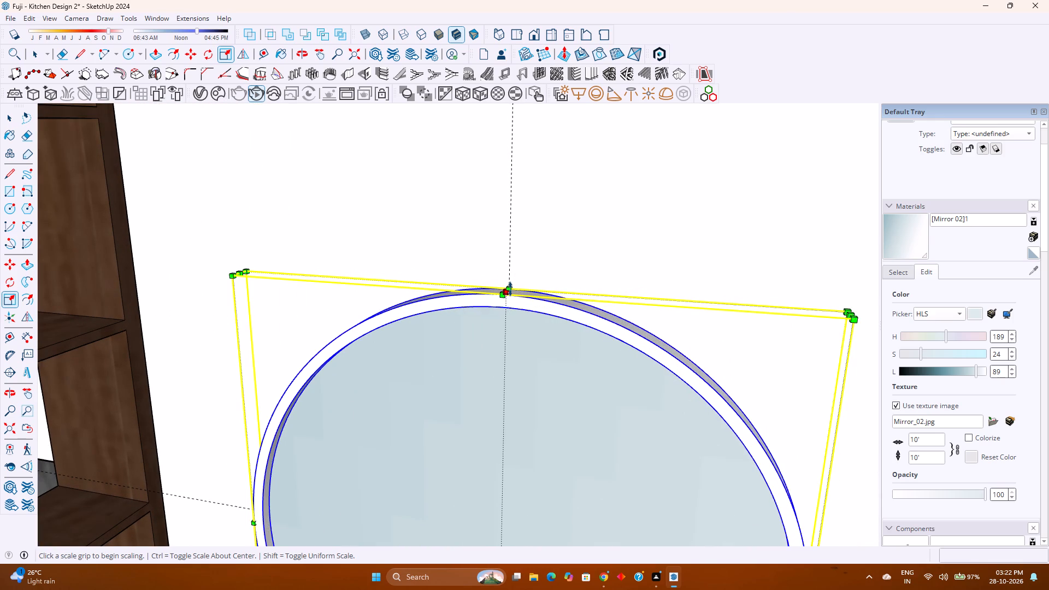
click(510, 289)
scroll(523, 213, down, 11)
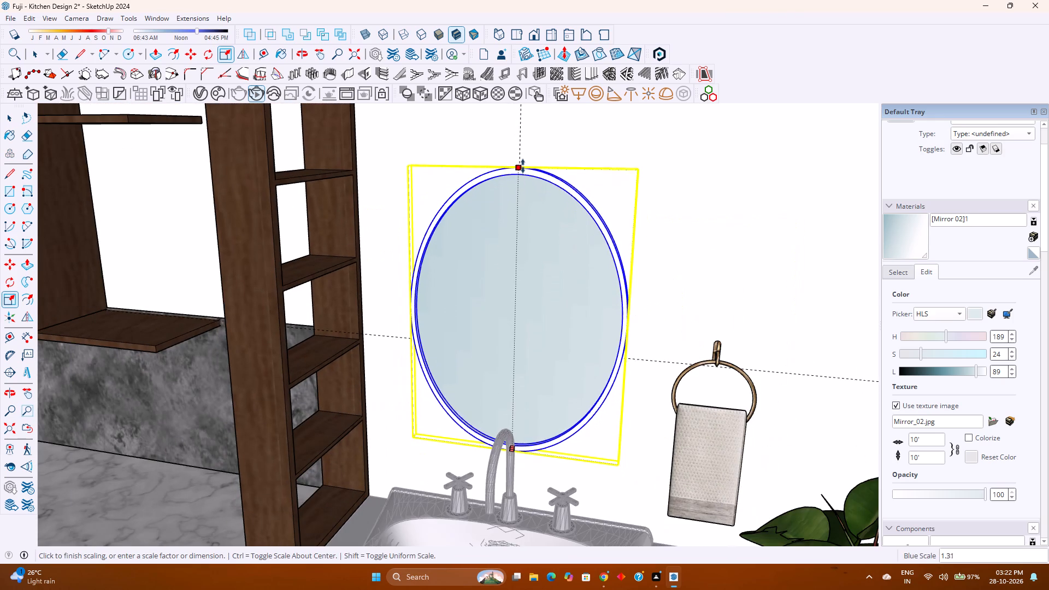
click(523, 148)
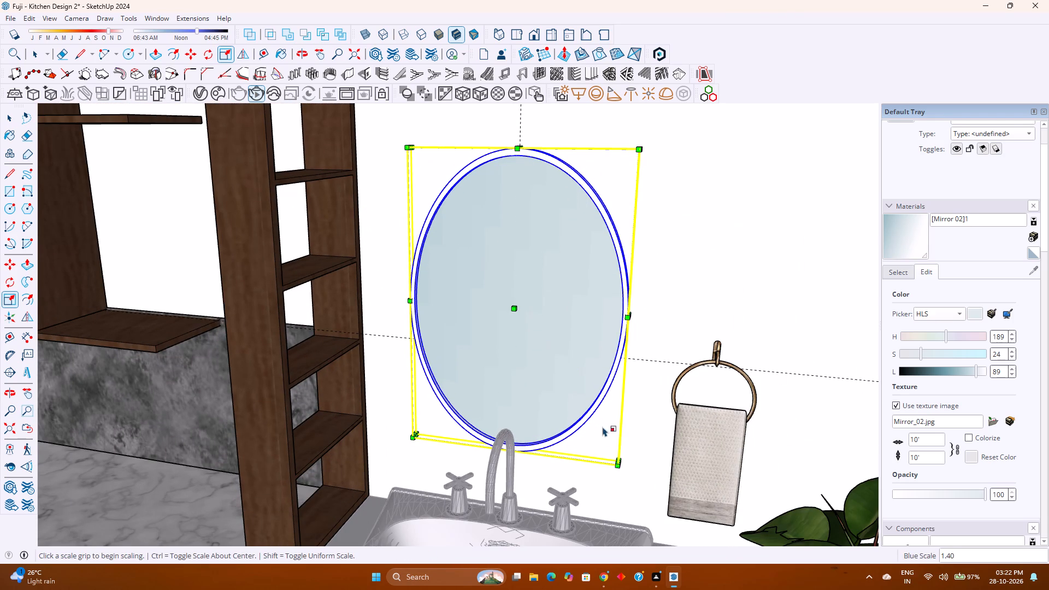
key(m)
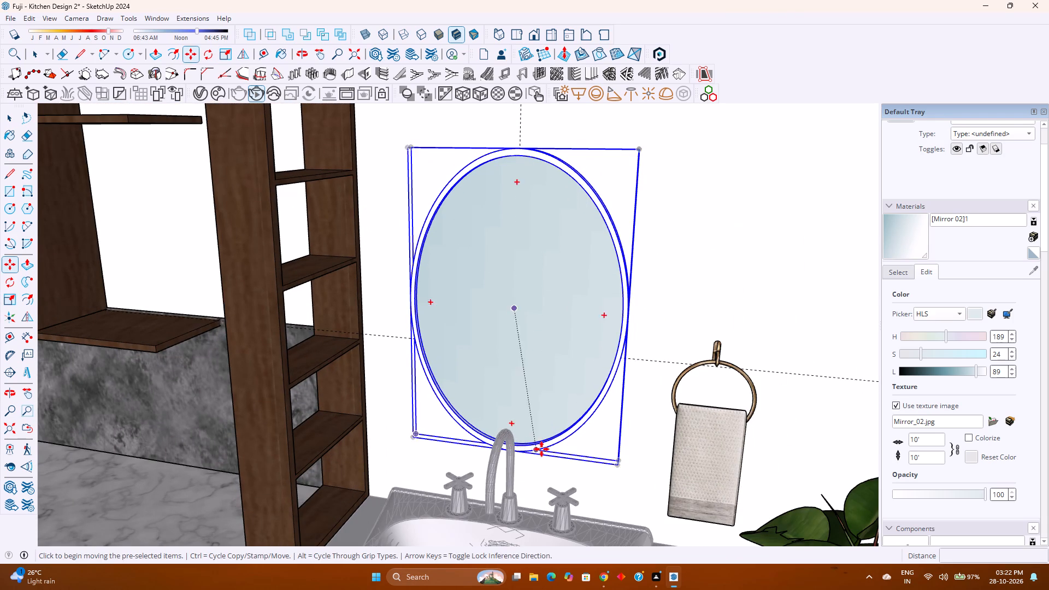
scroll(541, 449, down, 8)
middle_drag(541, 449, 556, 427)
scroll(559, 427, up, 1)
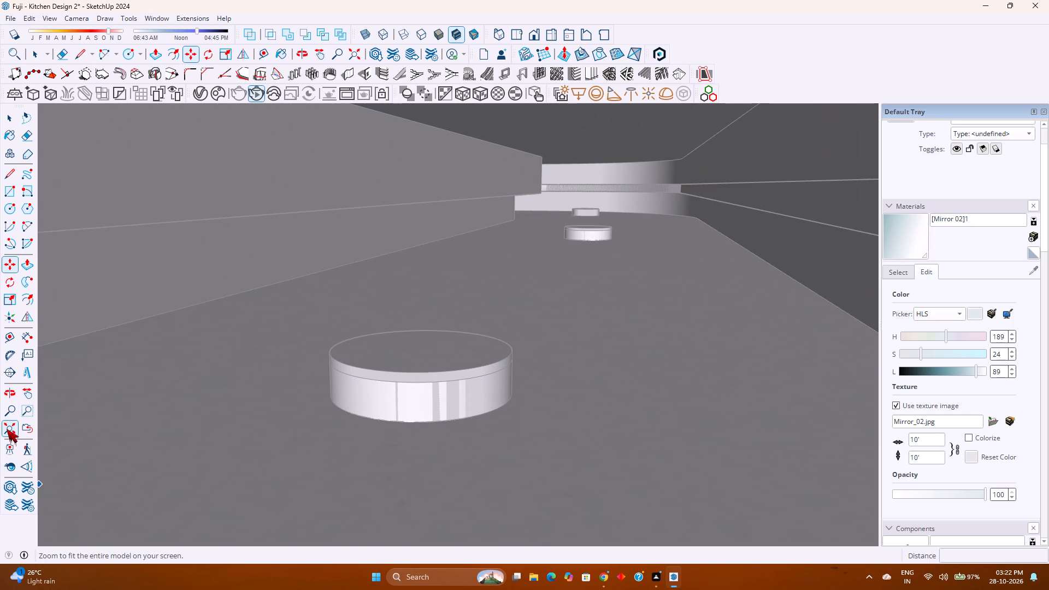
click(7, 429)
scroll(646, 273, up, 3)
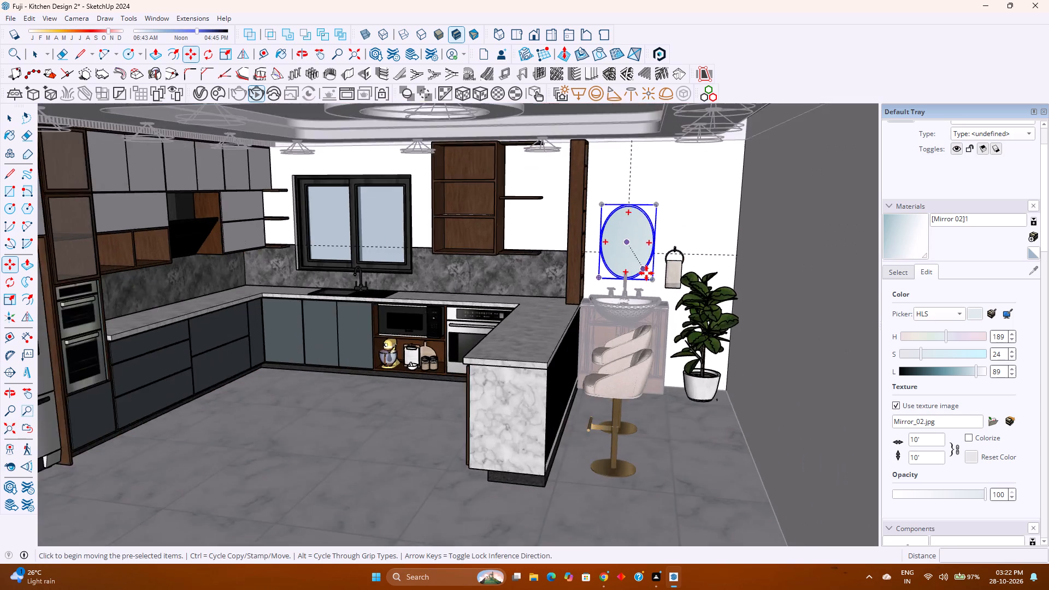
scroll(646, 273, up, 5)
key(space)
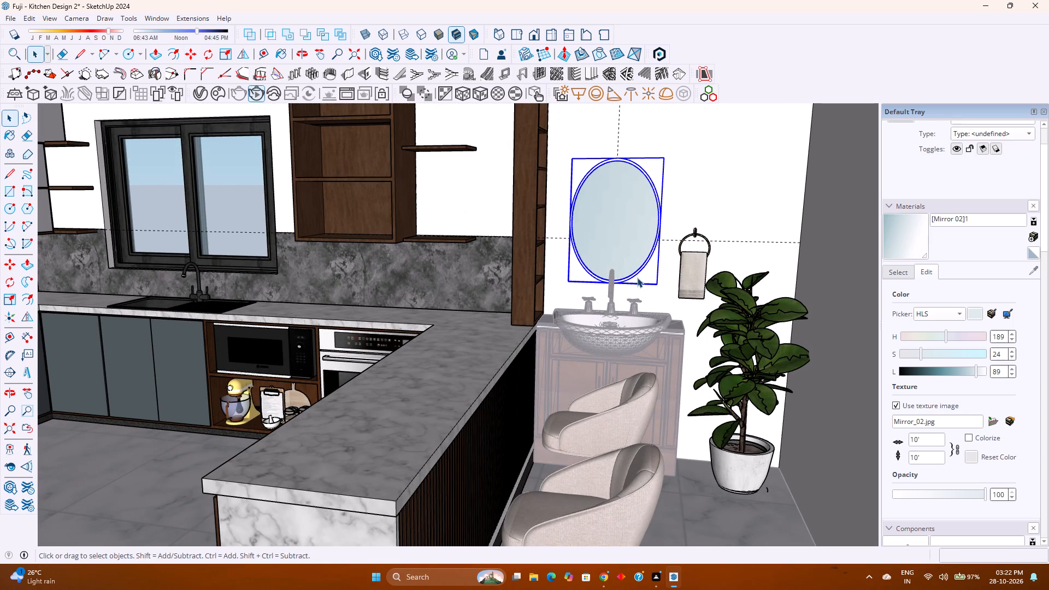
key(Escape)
Delete all the guide lines from the model.
scroll(637, 278, down, 2)
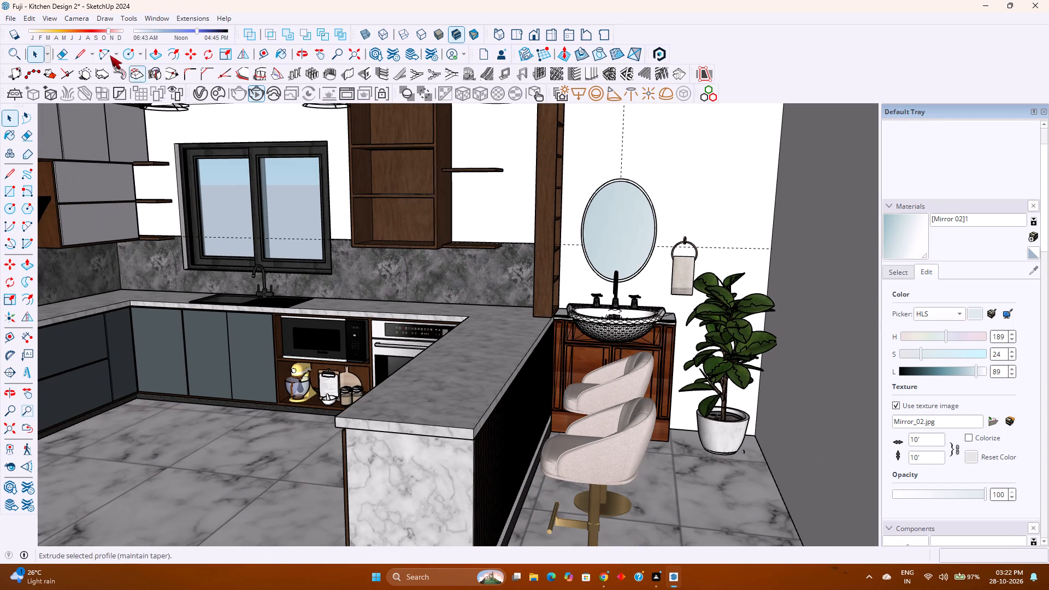
click(32, 16)
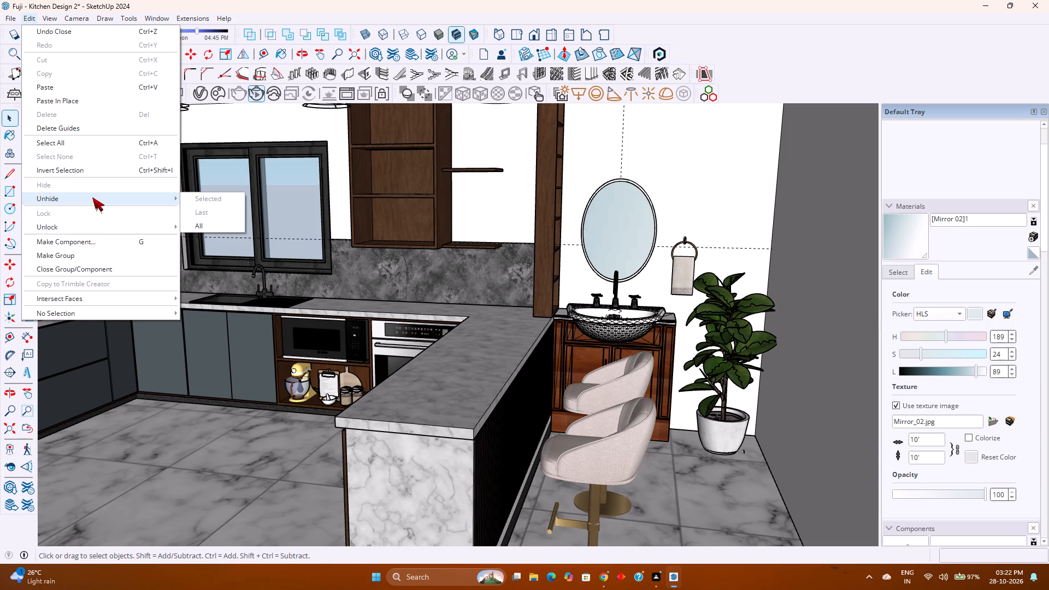
click(96, 125)
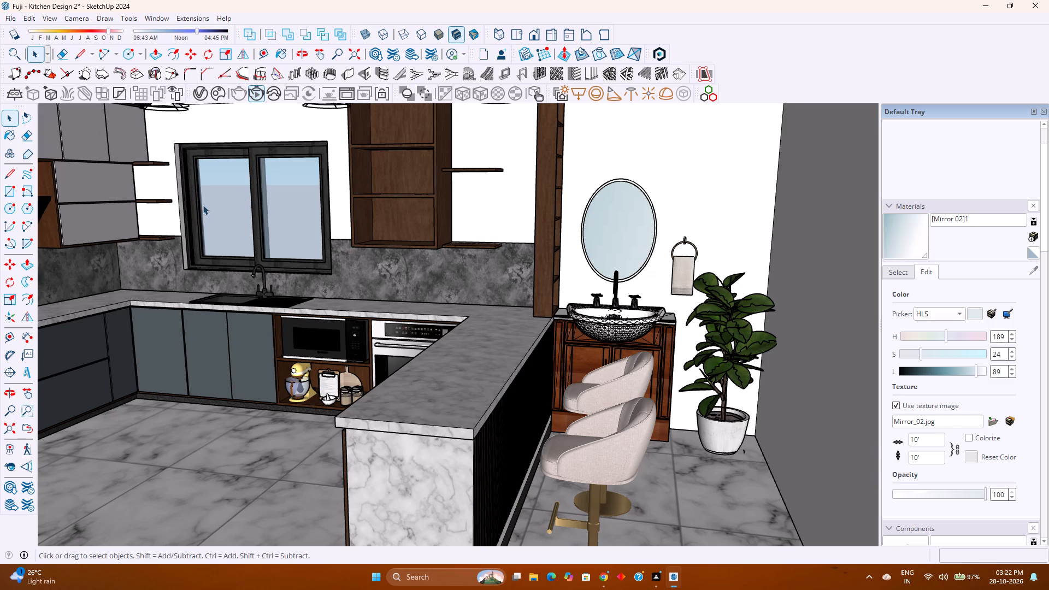
Examine the mirror, towel ring and basin wall close up and as part of the whole kitchen.
scroll(440, 265, down, 3)
middle_drag(437, 269, 516, 277)
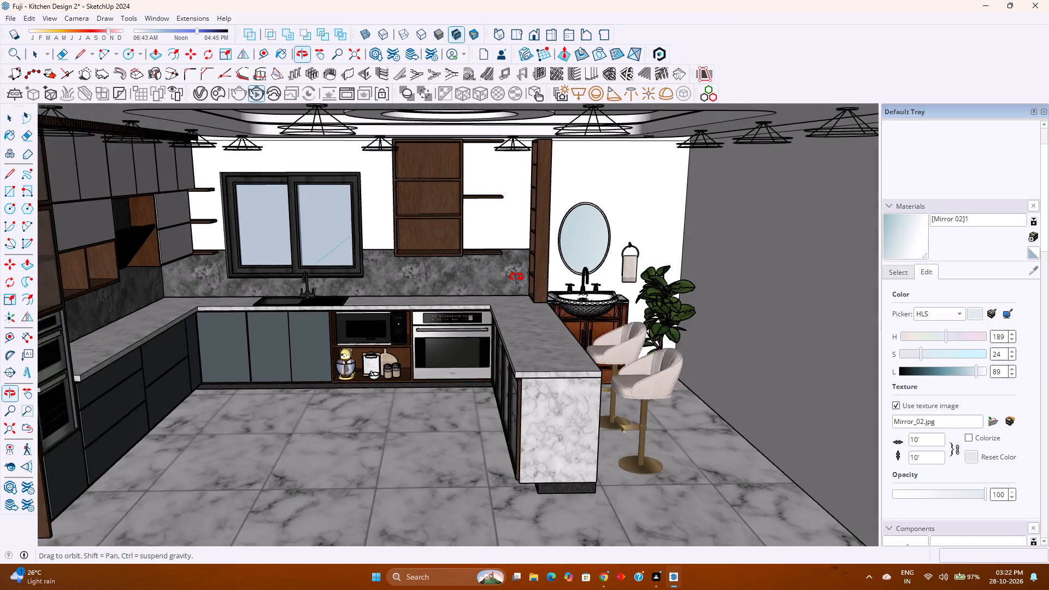
middle_drag(516, 277, 512, 275)
middle_drag(512, 275, 492, 266)
middle_click(492, 266)
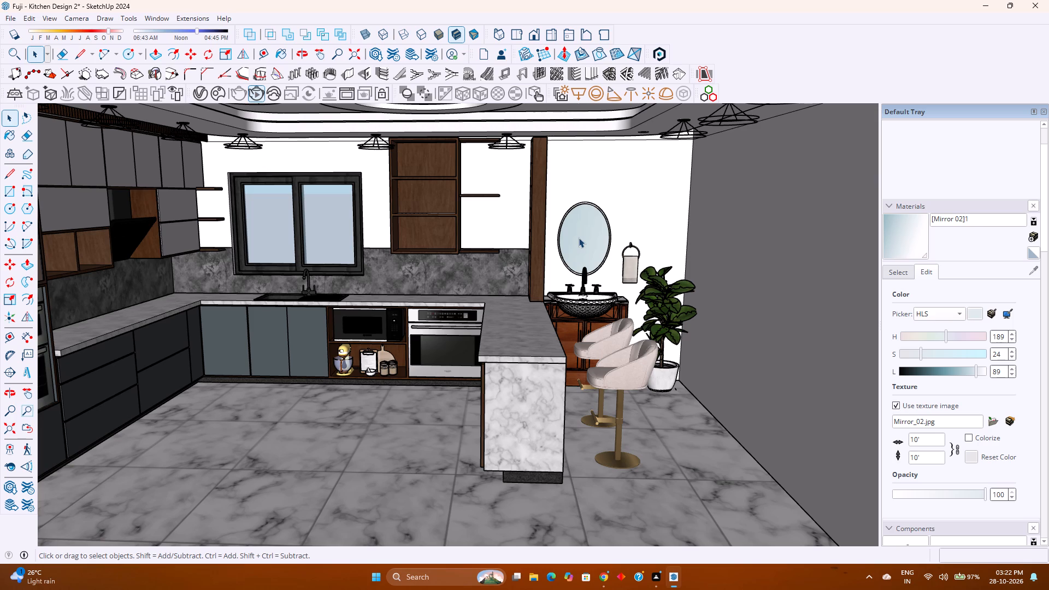
scroll(602, 259, up, 1)
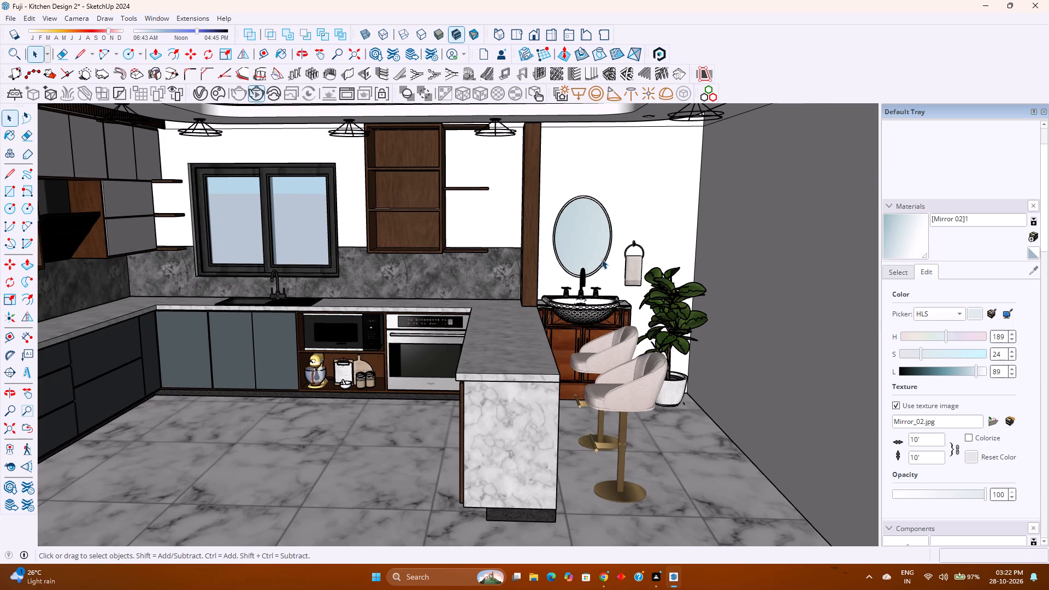
middle_drag(602, 259, 604, 276)
middle_click(604, 276)
scroll(603, 272, up, 3)
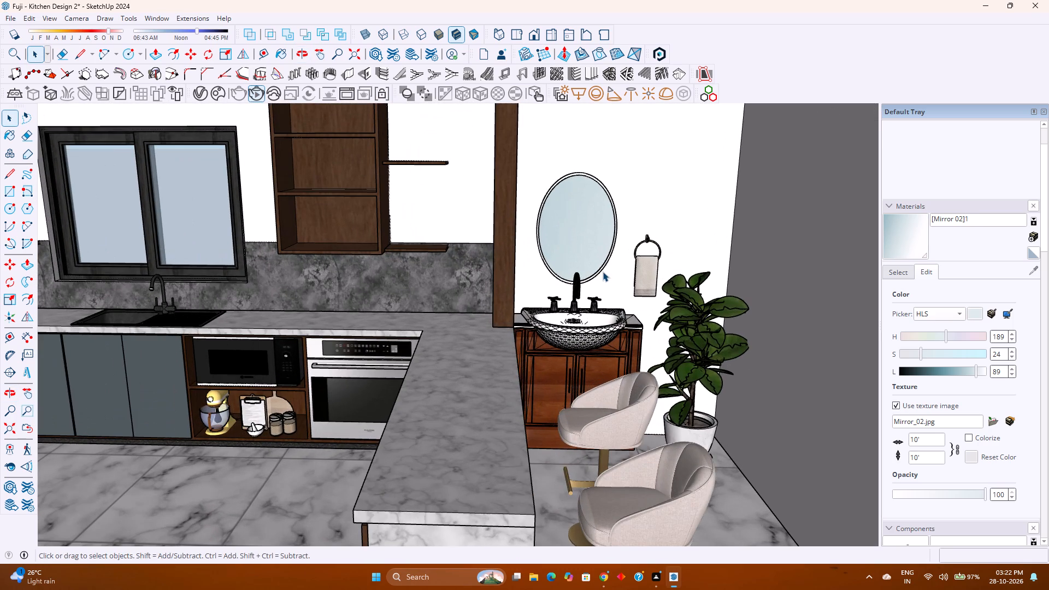
middle_drag(614, 274, 651, 294)
middle_click(651, 294)
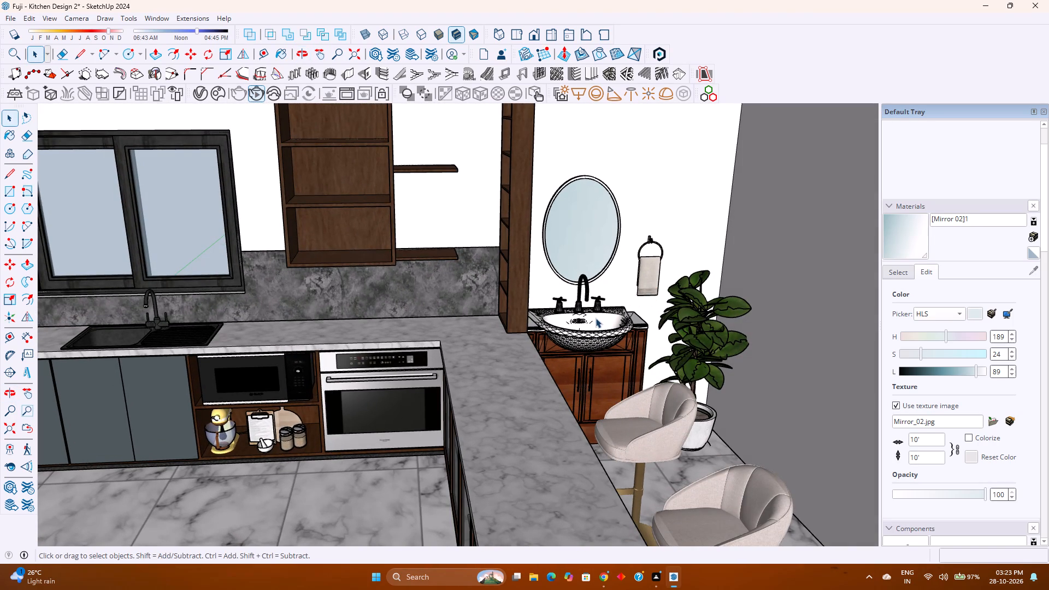
scroll(577, 354, up, 3)
scroll(577, 353, down, 3)
middle_drag(613, 357, 561, 335)
middle_click(561, 335)
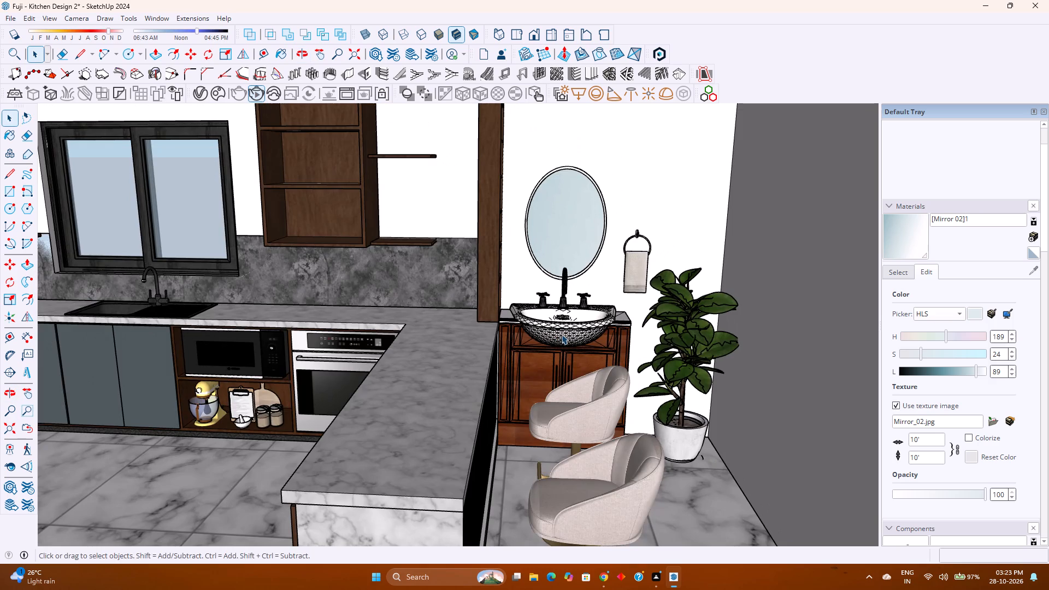
scroll(562, 334, down, 3)
middle_drag(563, 363, 555, 337)
middle_click(555, 337)
scroll(561, 334, down, 4)
scroll(559, 348, up, 2)
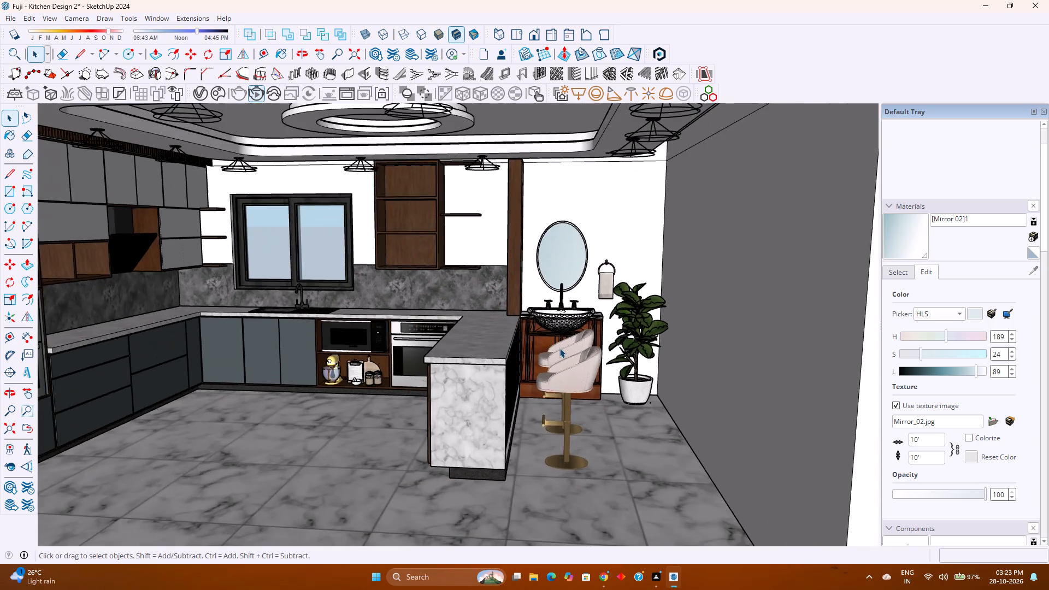
scroll(559, 348, down, 4)
middle_drag(533, 360, 562, 333)
Save the kitchen model.
key(ctrl+s)
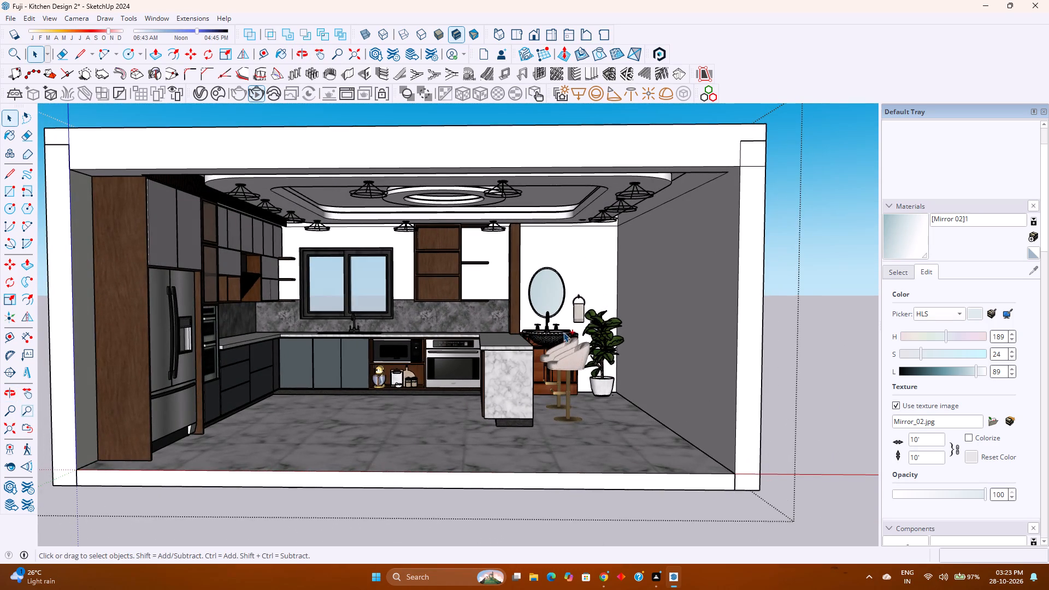
key(ctrl+s)
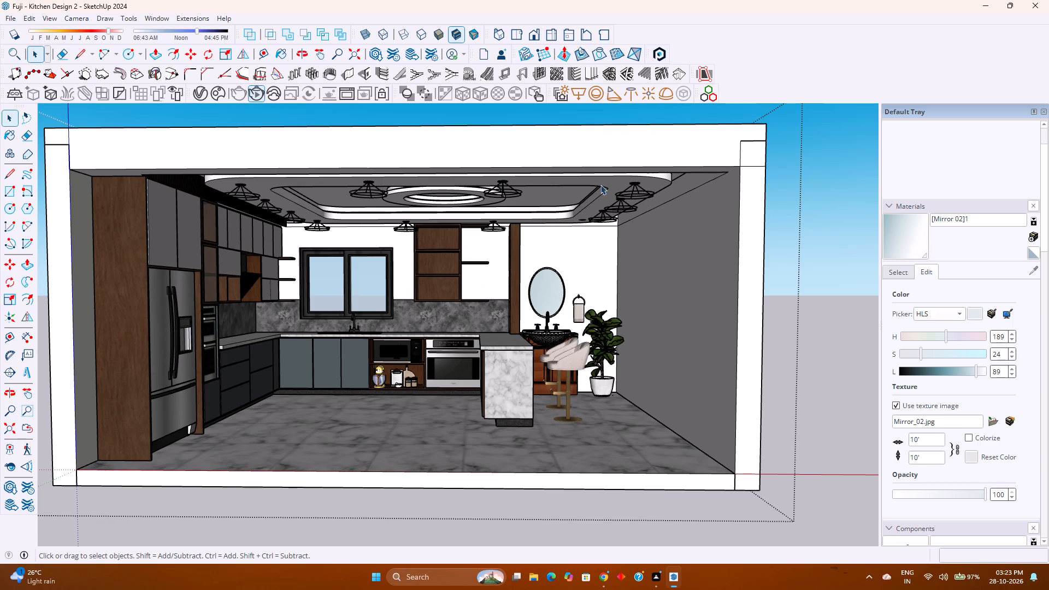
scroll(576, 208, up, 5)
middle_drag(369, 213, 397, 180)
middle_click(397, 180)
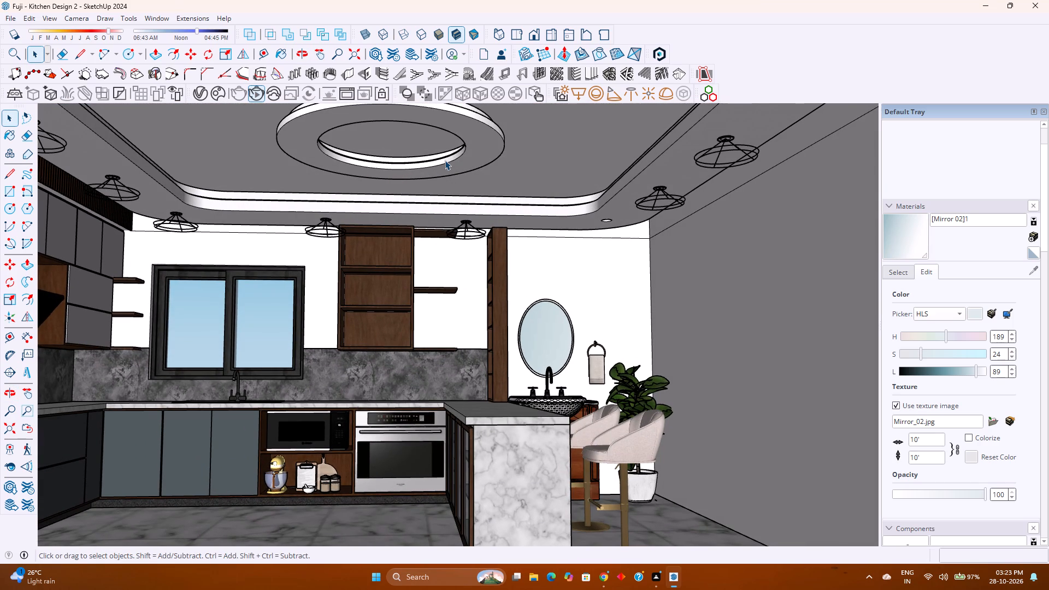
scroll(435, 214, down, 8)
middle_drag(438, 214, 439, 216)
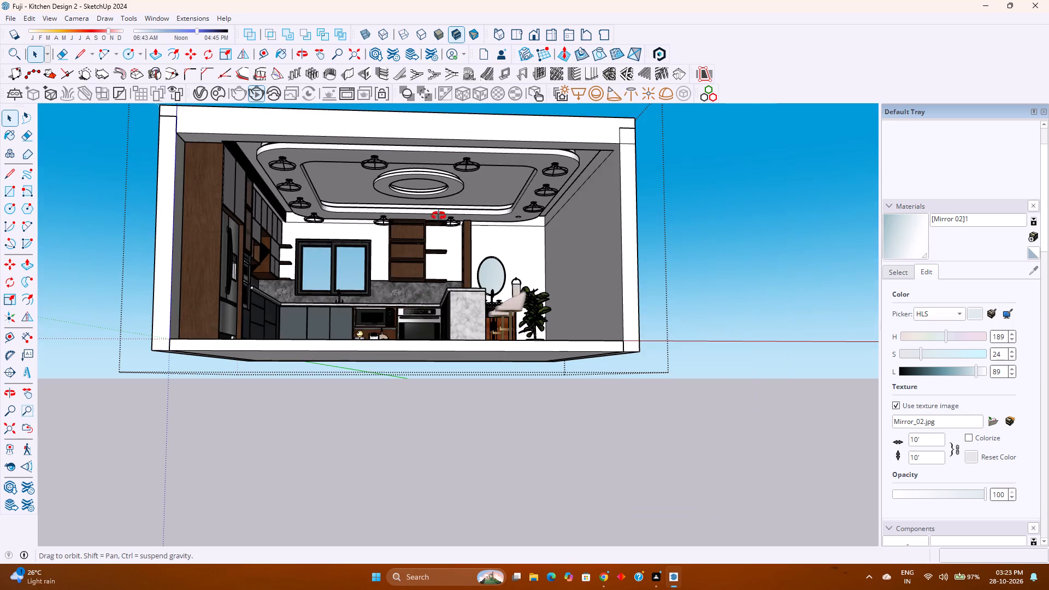
Examine the kitchen from the whole room down to the refrigerator wall, the tall oven cabinet and the sink corner.
middle_drag(439, 216, 301, 300)
middle_click(300, 300)
scroll(250, 248, up, 7)
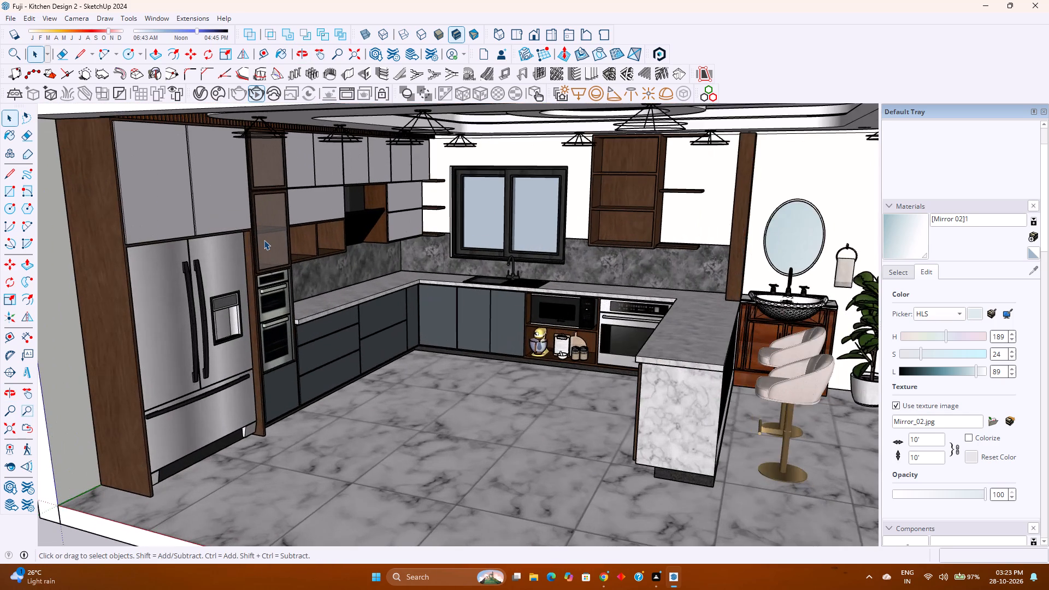
scroll(264, 240, up, 4)
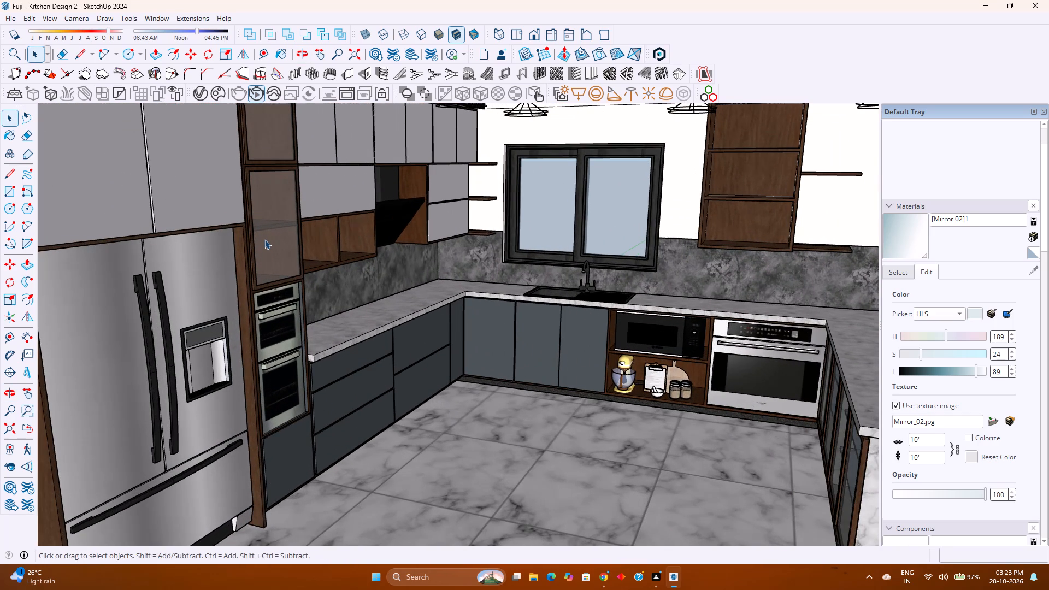
scroll(264, 239, up, 4)
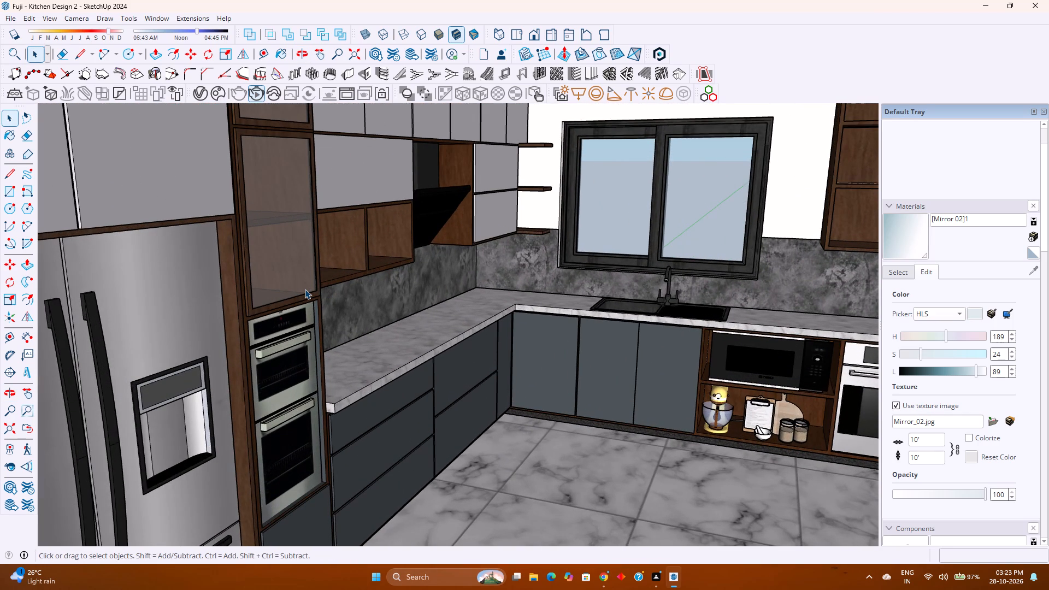
scroll(305, 289, up, 2)
scroll(305, 289, down, 2)
shift+middle_drag(320, 270, 295, 361)
scroll(297, 338, down, 1)
shift+middle_drag(300, 332, 298, 394)
middle_drag(292, 386, 291, 330)
shift+middle_drag(325, 284, 297, 332)
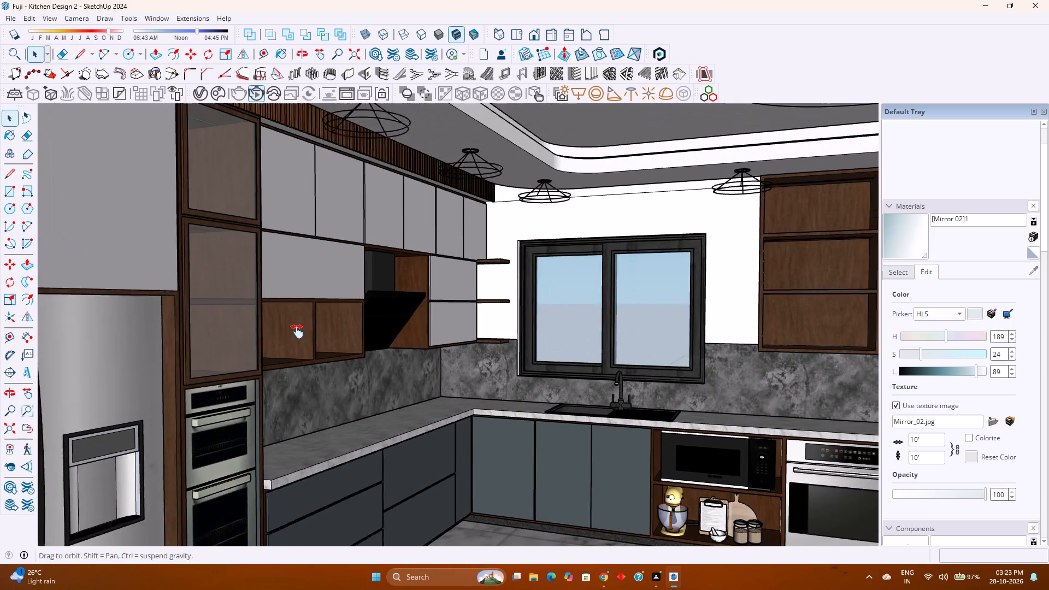
shift+middle_drag(297, 332, 296, 333)
scroll(298, 332, down, 2)
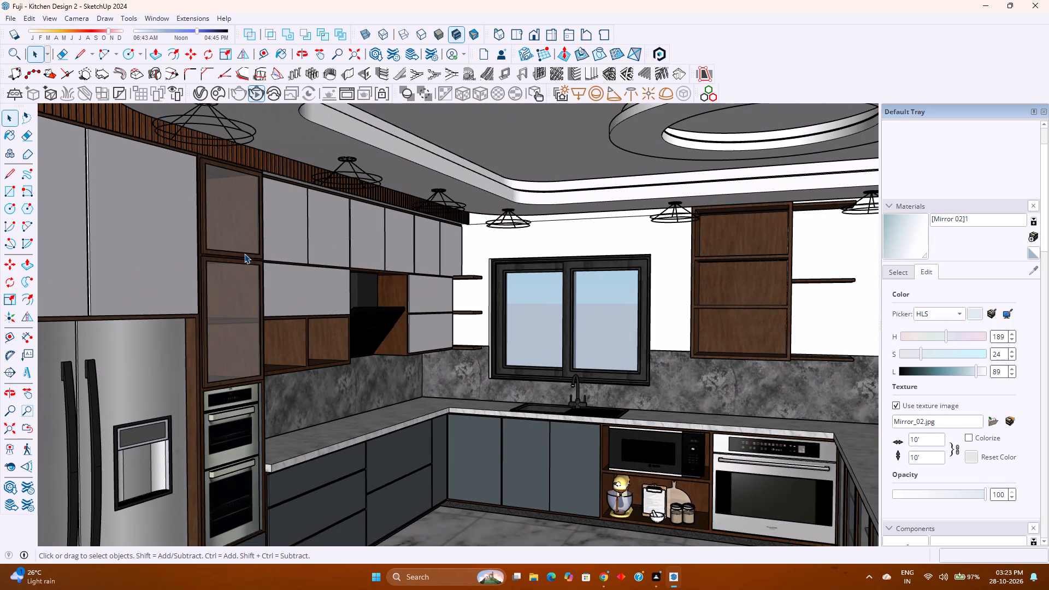
Inside the nested cabinet groups, hide both glass doors above the ovens in the tall wooden oven cabinet.
double_click(244, 253)
click(241, 260)
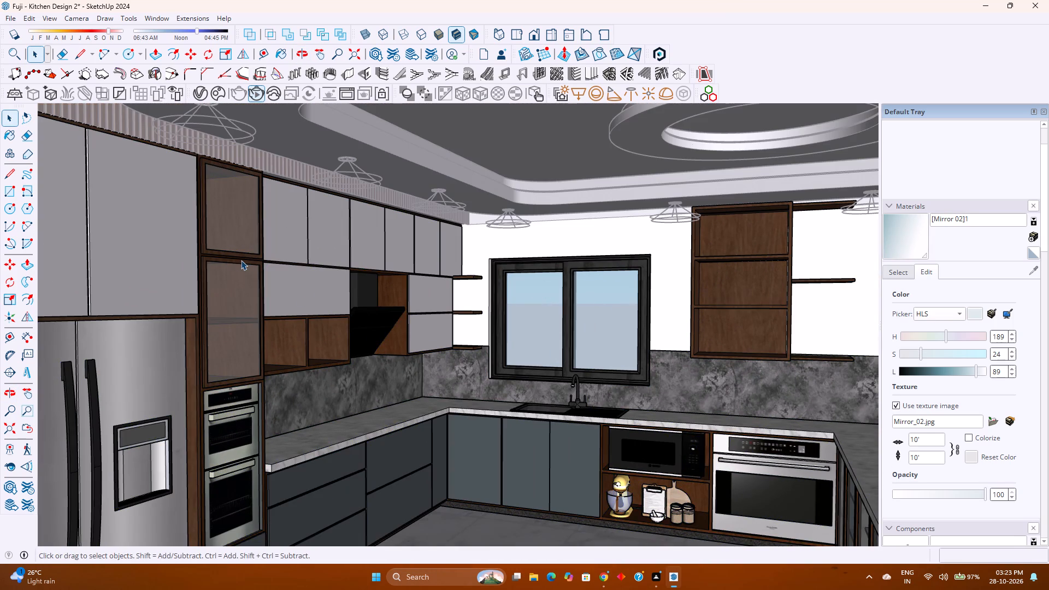
click(241, 260)
click(241, 260)
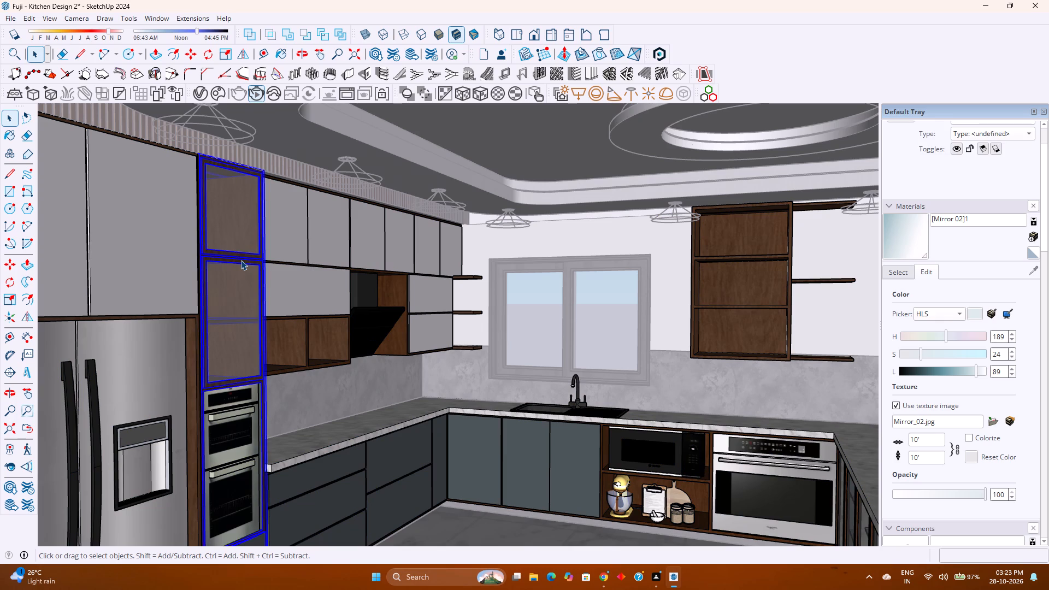
click(241, 260)
click(241, 260)
click(241, 260)
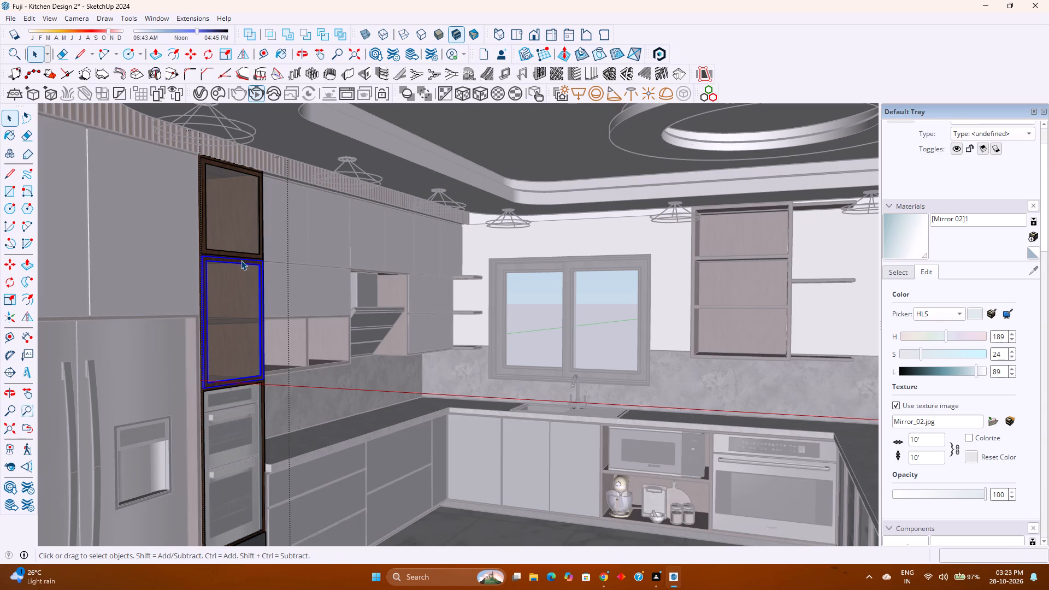
ctrl+click(254, 256)
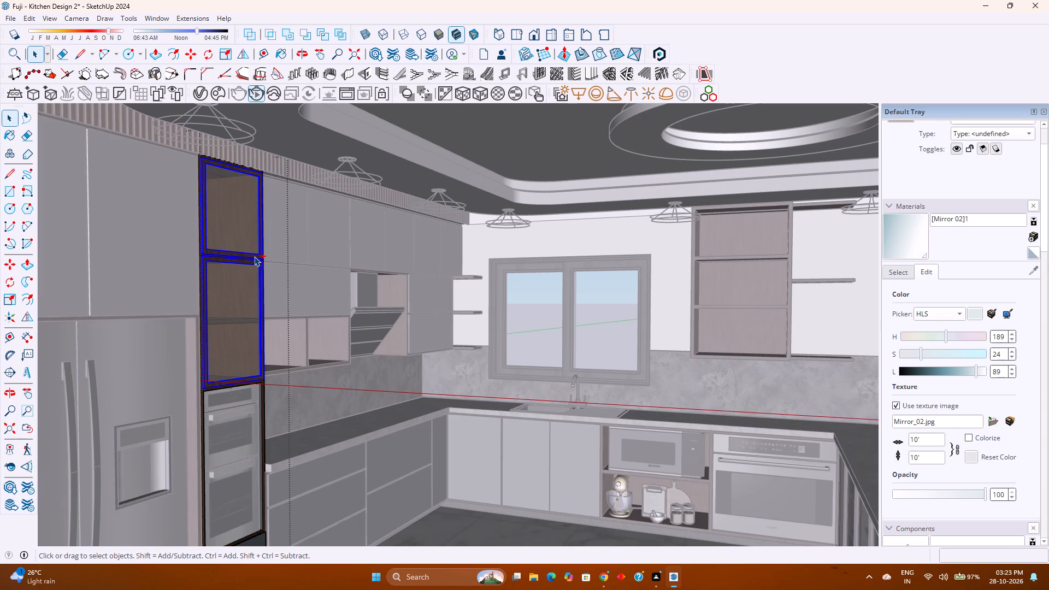
right_click(254, 256)
click(305, 288)
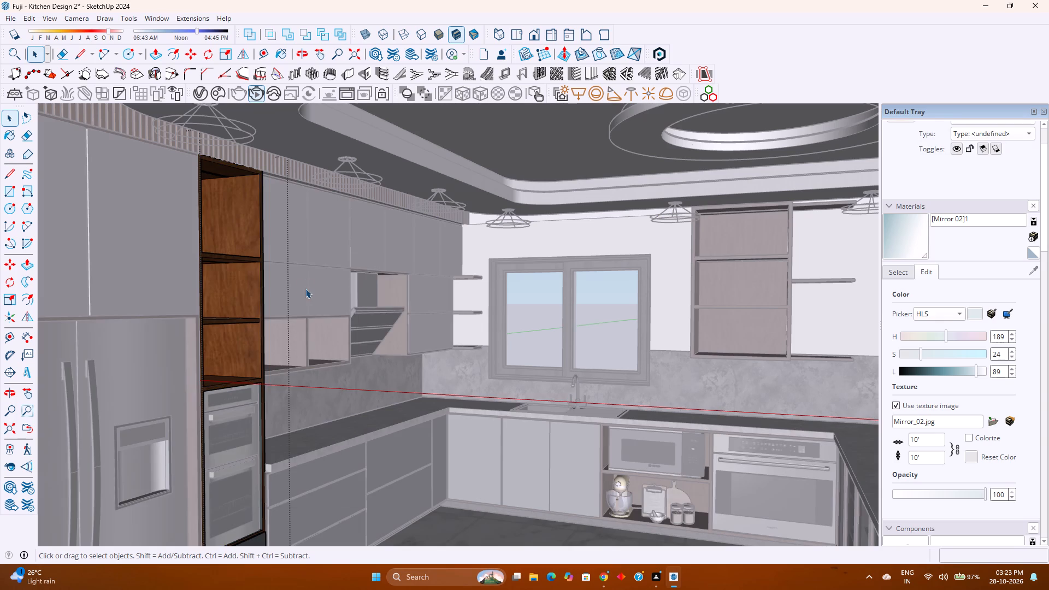
Open 3D Warehouse to look for models.
middle_drag(305, 288, 285, 294)
click(149, 13)
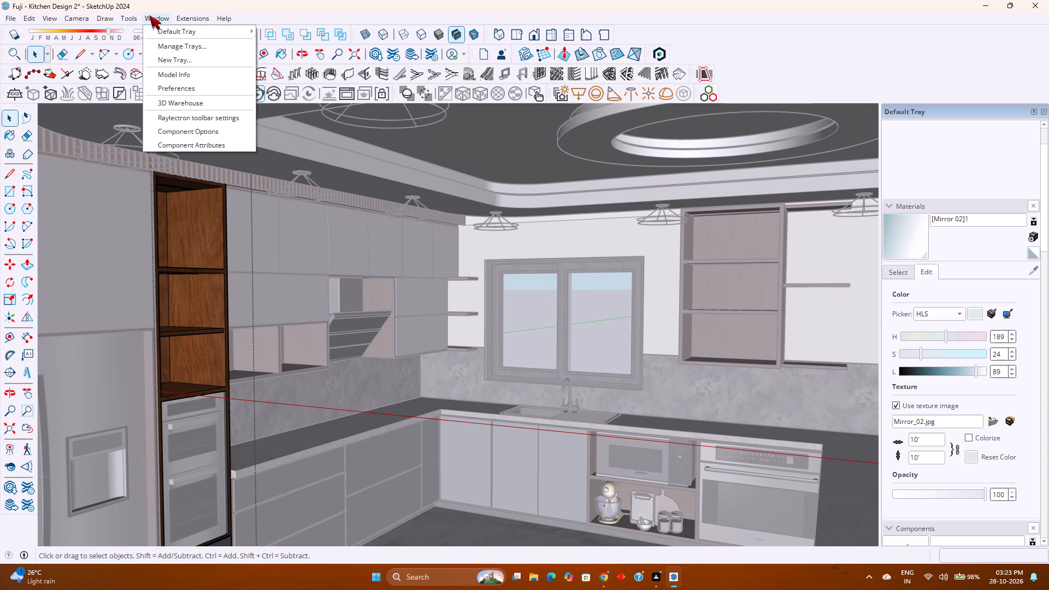
click(199, 103)
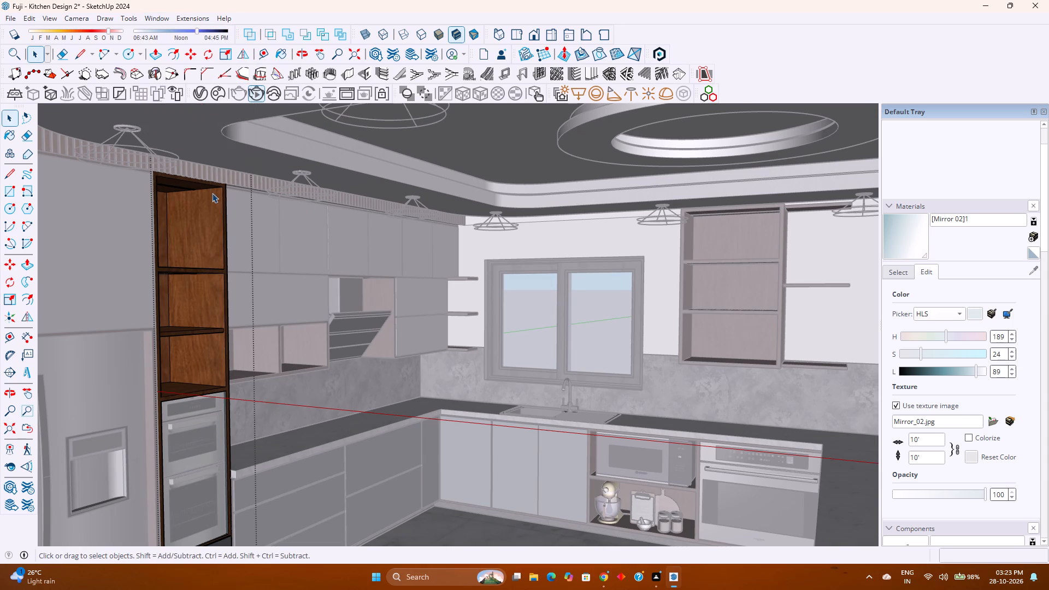
Save the kitchen model while 3D Warehouse is open.
key(ctrl+s)
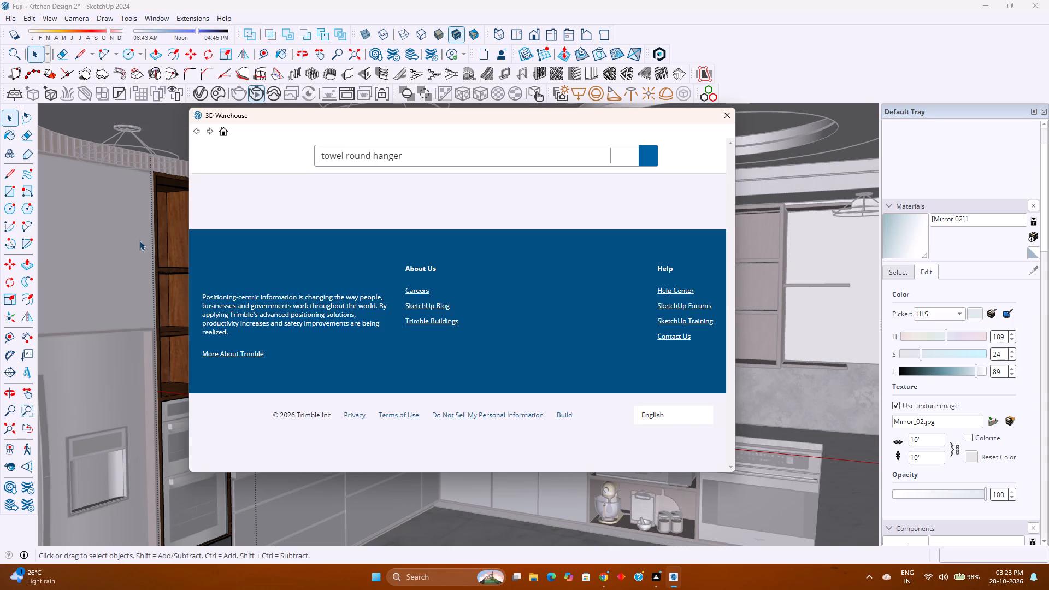
click(139, 240)
key(ctrl+s)
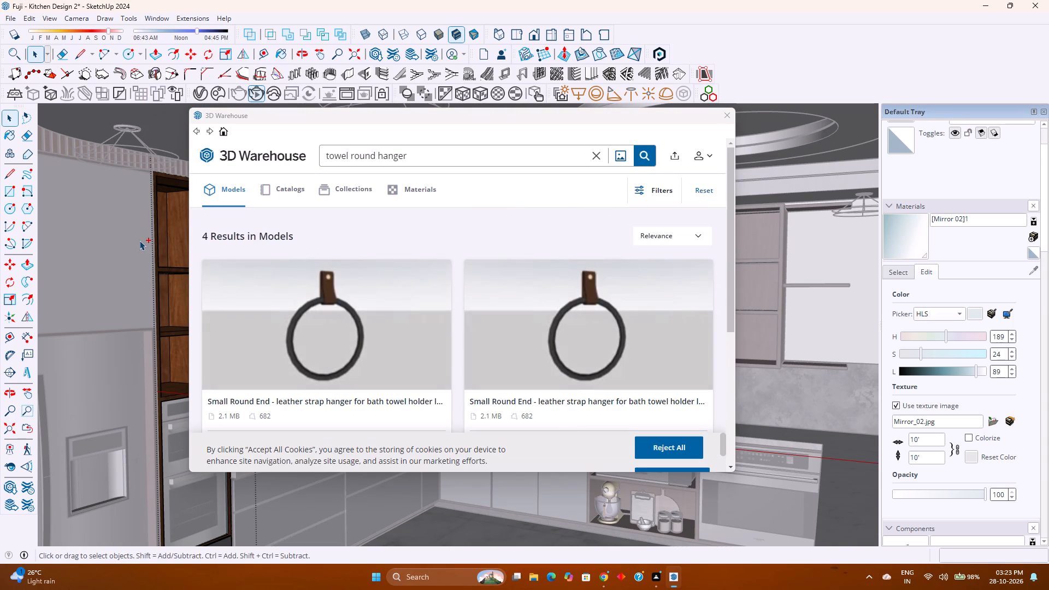
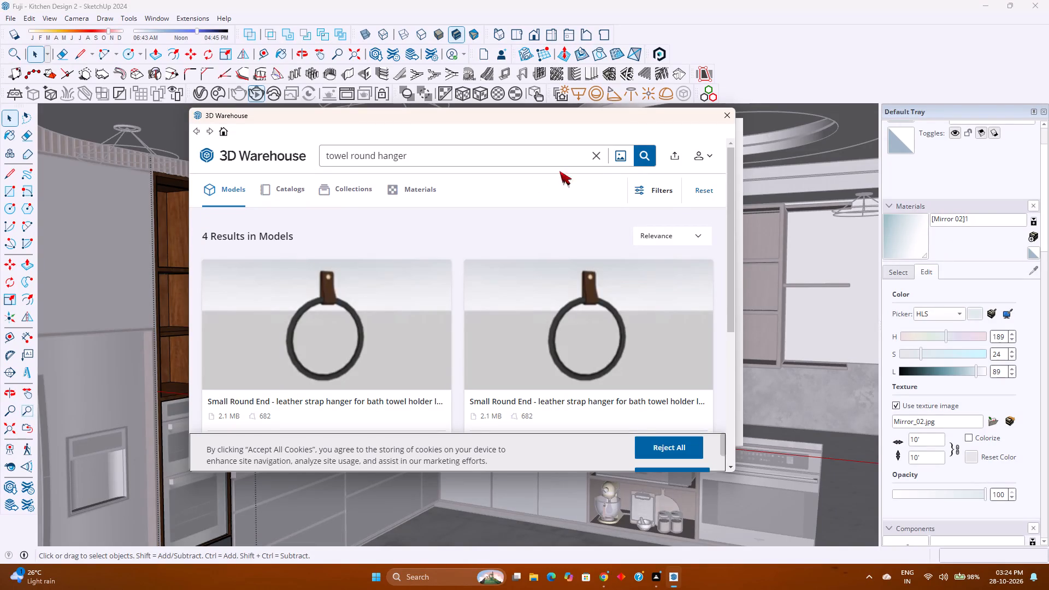
Replace the previous 3D Warehouse search with a model search for "kitchen accessories".
click(594, 152)
click(562, 152)
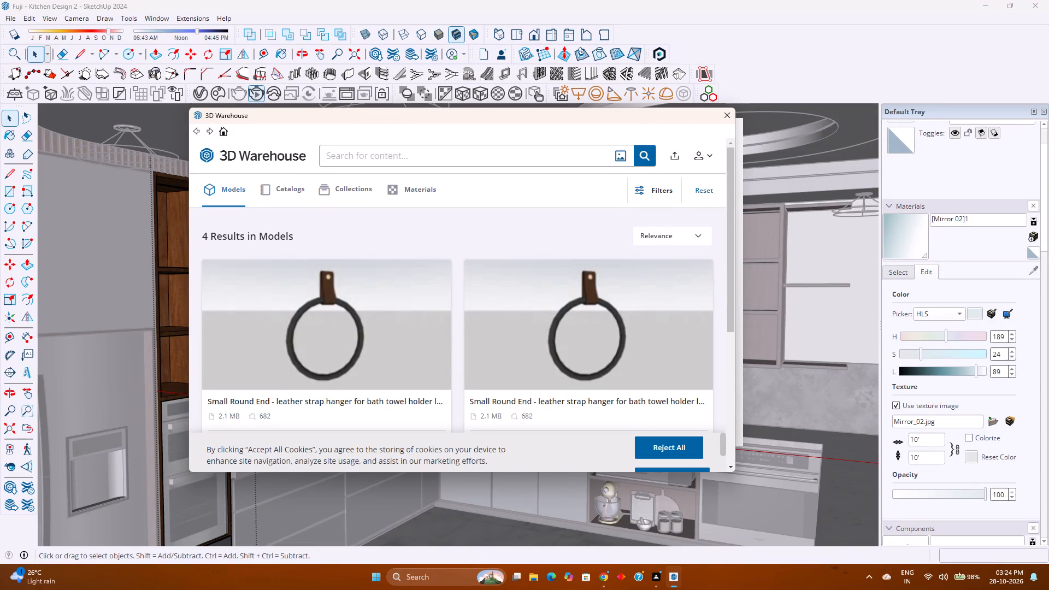
text(kitchen accessories)
key(Return)
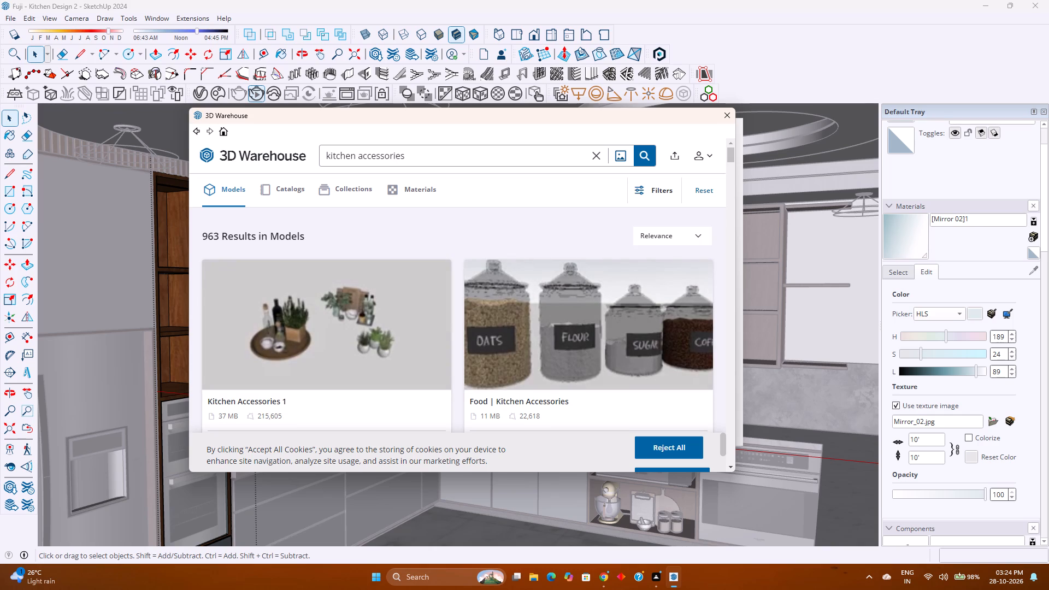
Browse the kitchen accessories models for storage jars suited to the oven cabinet's open shelves.
scroll(388, 337, down, 6)
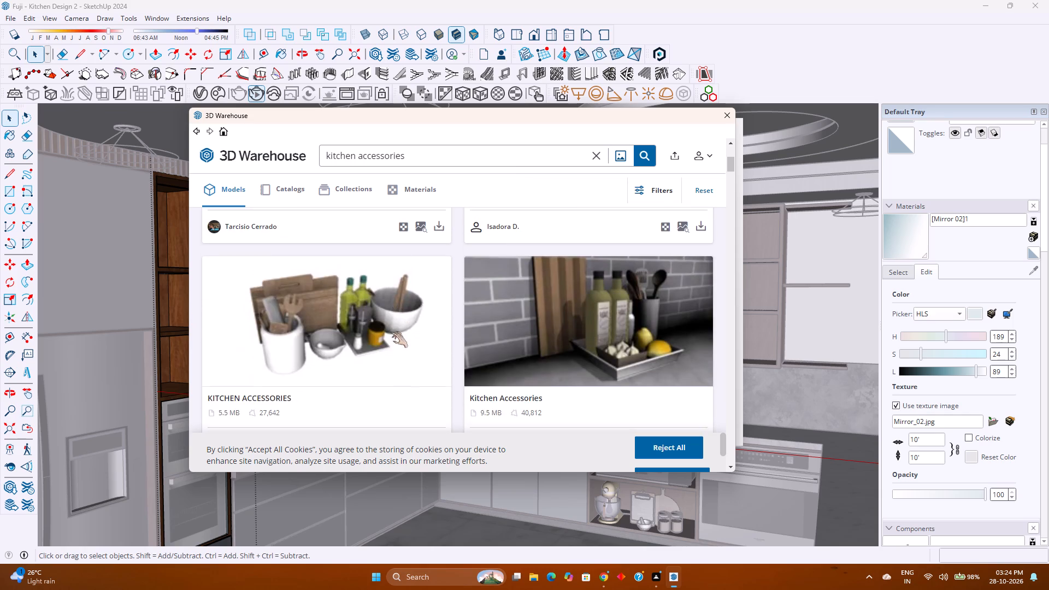
scroll(391, 332, down, 2)
scroll(391, 332, up, 10)
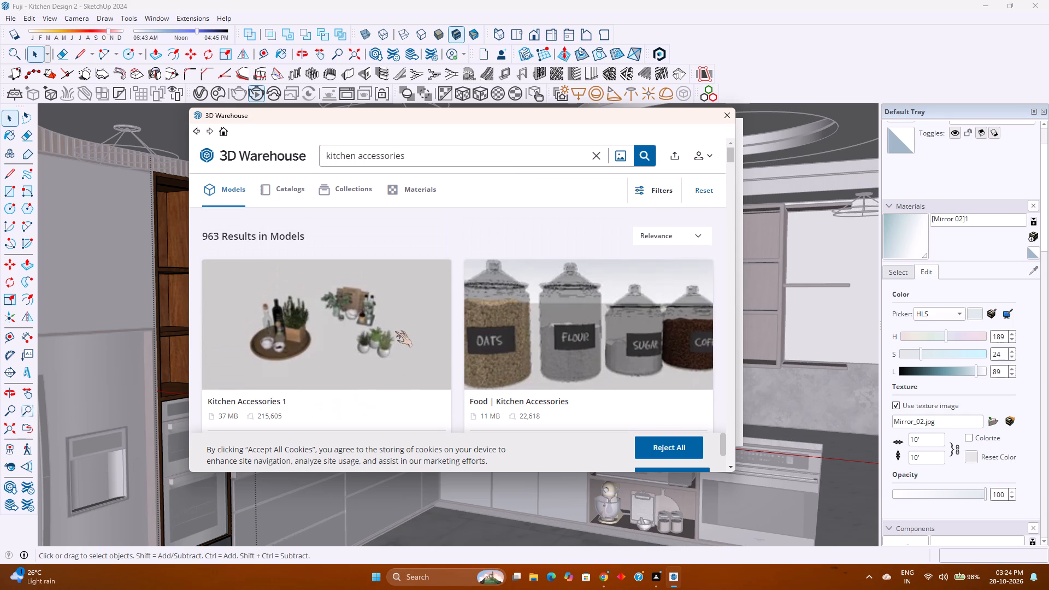
scroll(395, 331, down, 3)
scroll(399, 330, up, 13)
scroll(412, 330, down, 10)
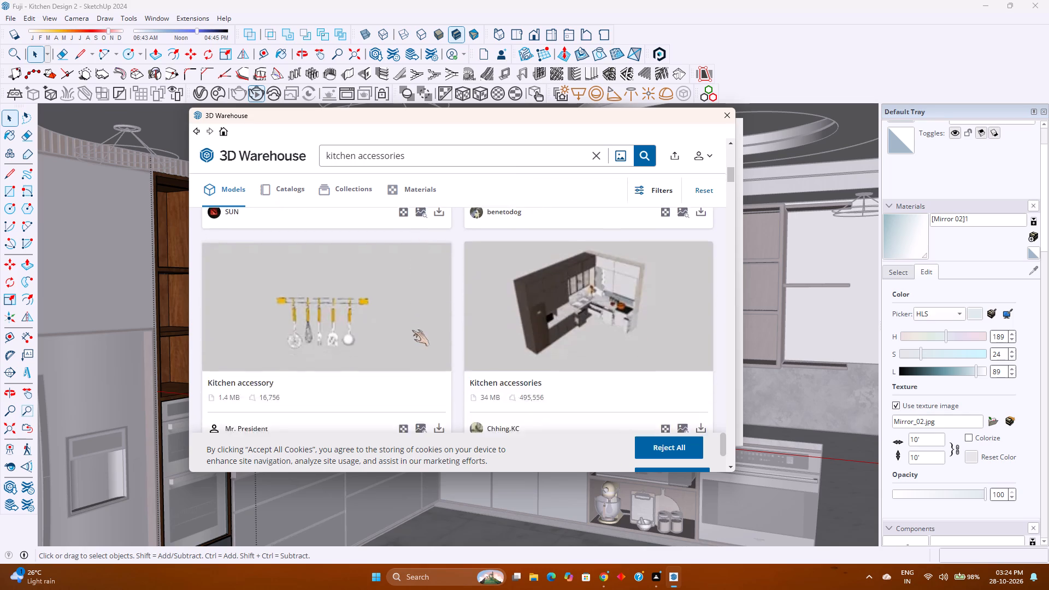
scroll(412, 330, down, 8)
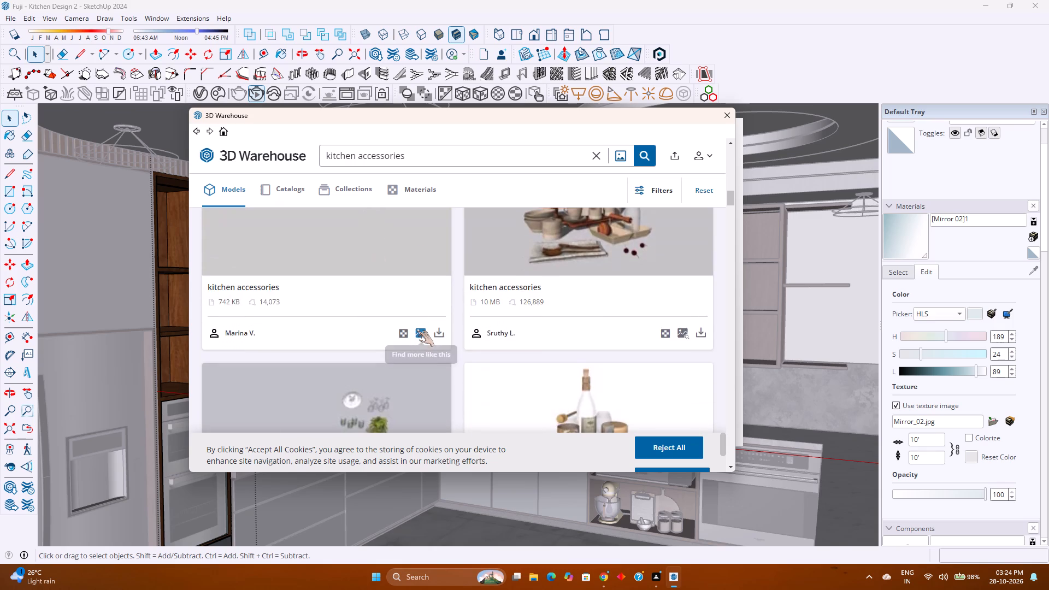
scroll(417, 331, down, 8)
scroll(418, 331, up, 4)
scroll(418, 331, down, 11)
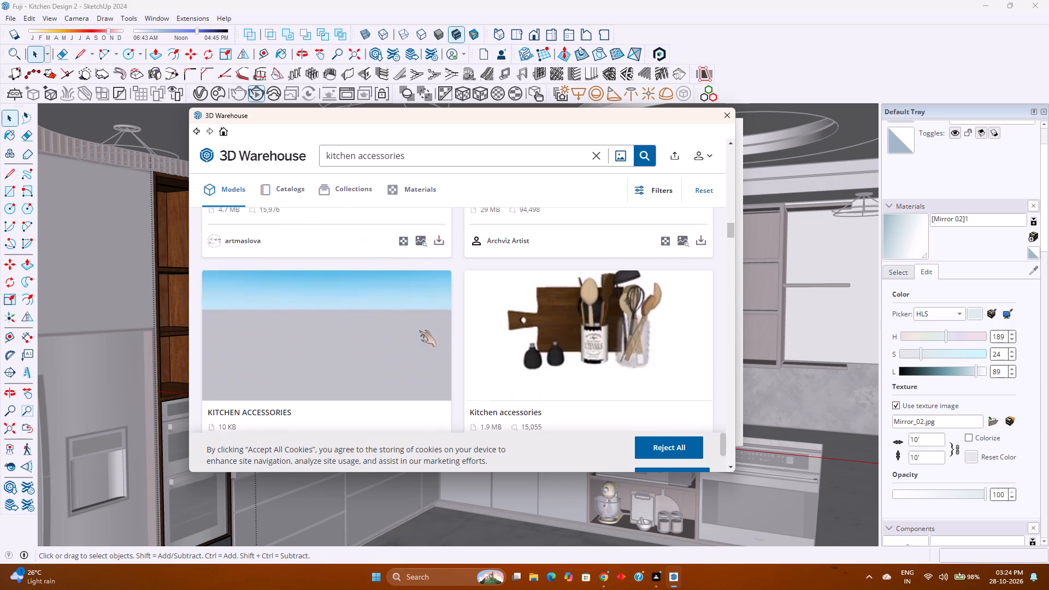
scroll(422, 331, down, 5)
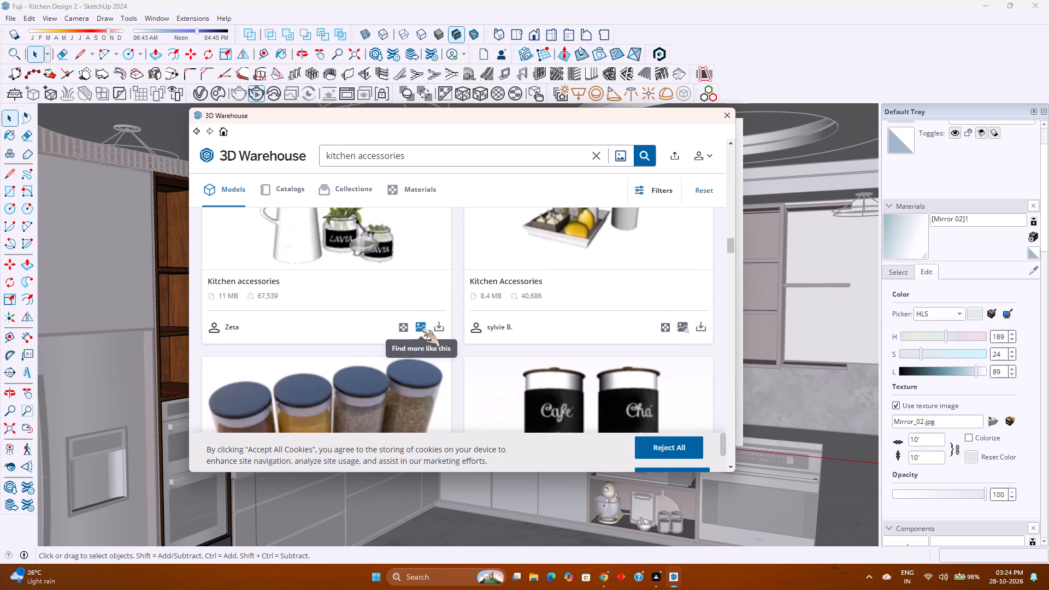
scroll(422, 331, up, 3)
scroll(422, 331, down, 6)
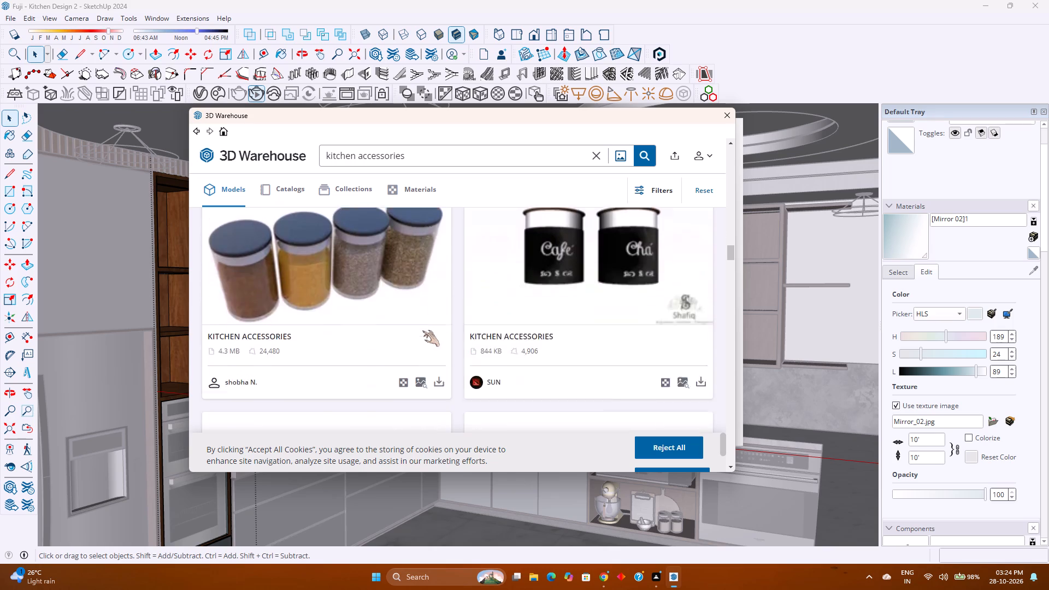
scroll(422, 331, down, 2)
scroll(422, 331, up, 5)
scroll(423, 330, down, 1)
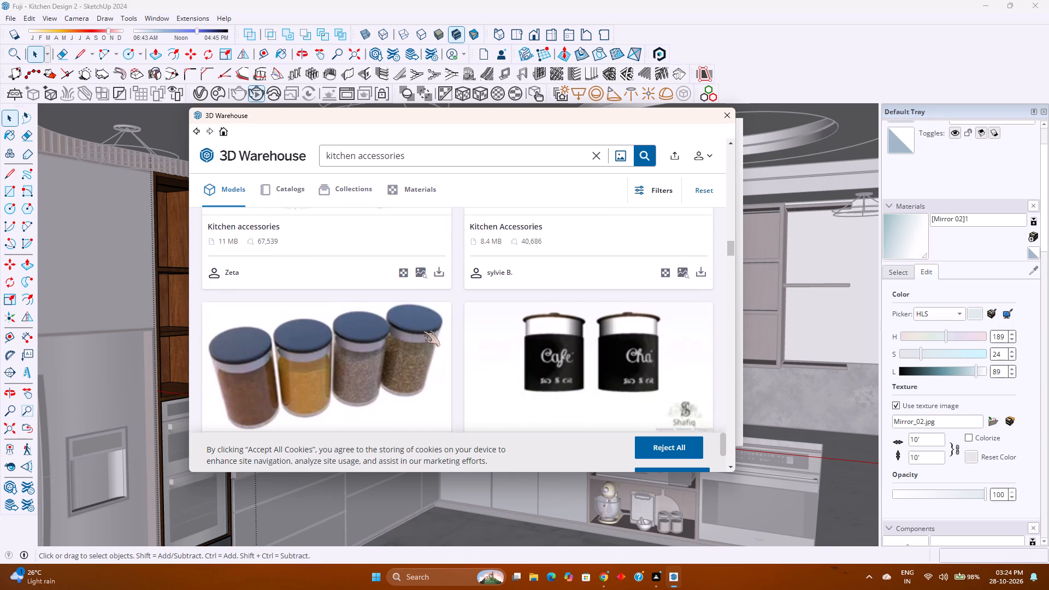
scroll(423, 331, down, 6)
scroll(427, 345, up, 4)
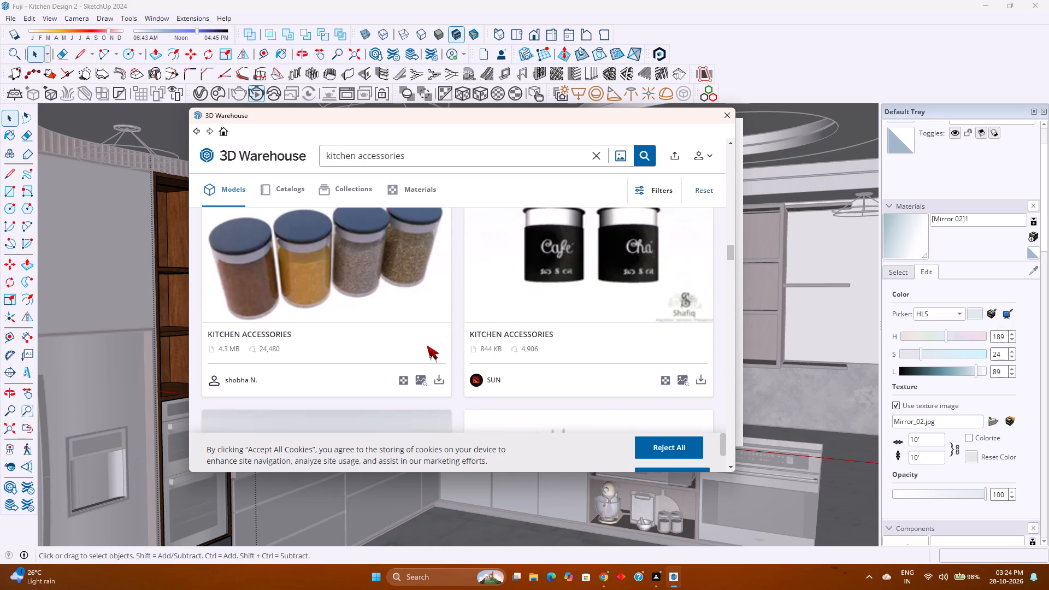
Download the KITCHEN ACCESSORIES set of four spice jars with blue lids directly into the kitchen model.
click(438, 374)
click(426, 308)
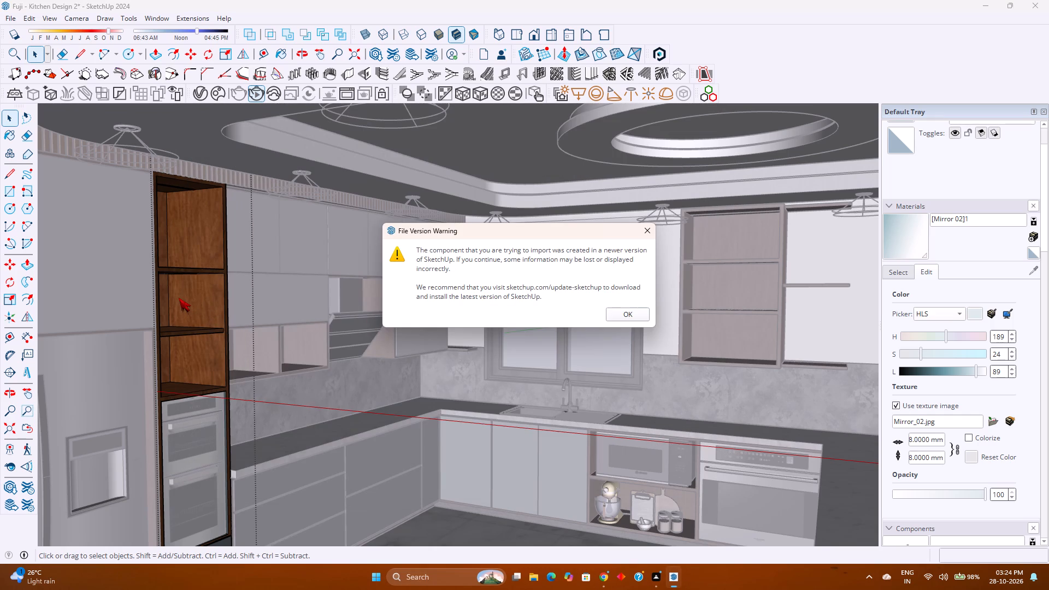
click(625, 317)
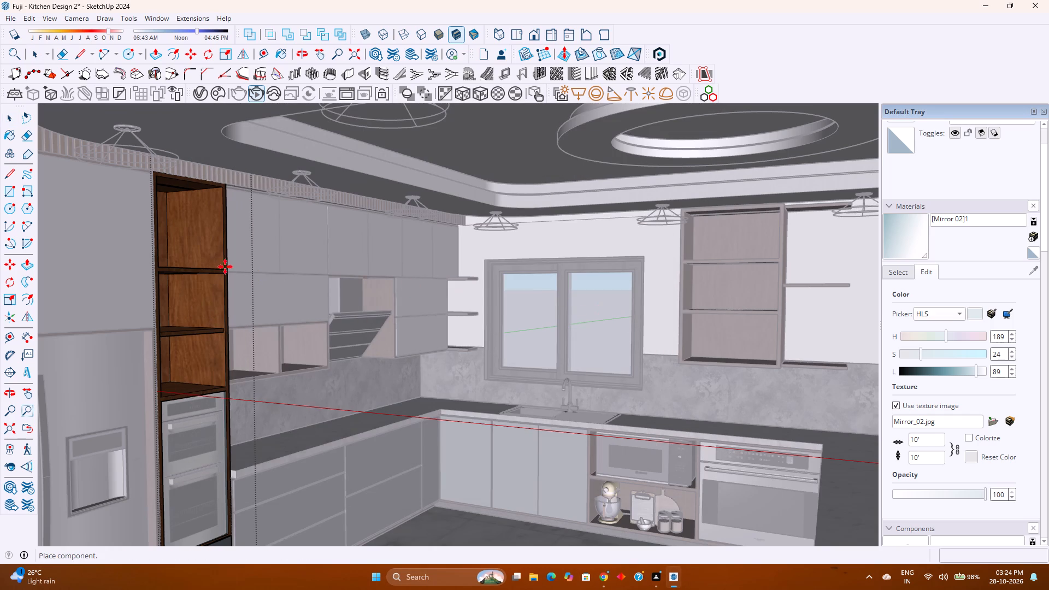
Place the spice jar set at the front edge of the upper shelf in the tall wooden oven cabinet.
scroll(196, 258, up, 6)
scroll(197, 259, down, 8)
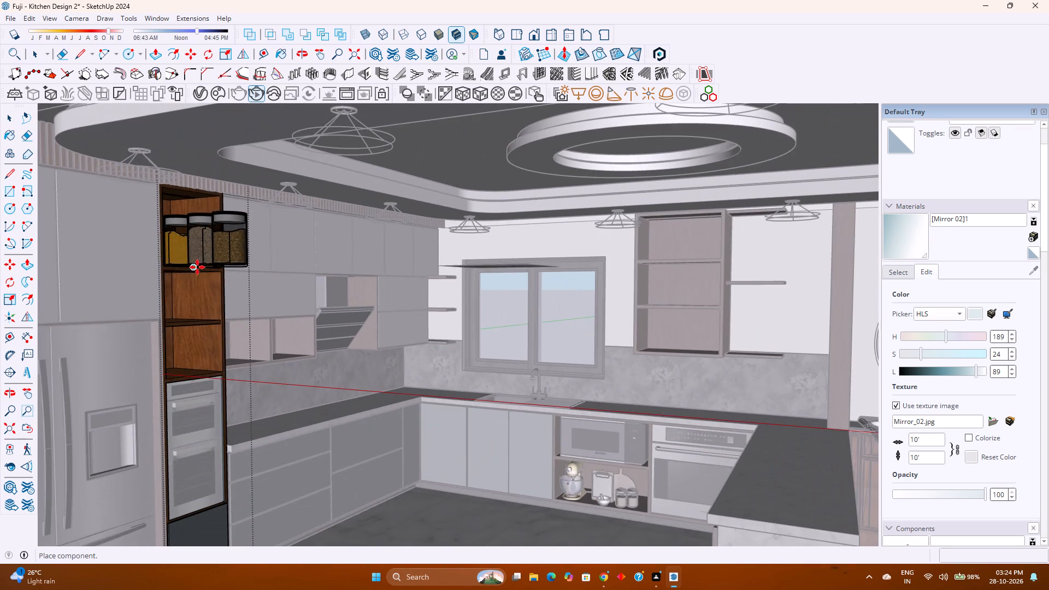
scroll(197, 269, up, 8)
middle_drag(198, 268, 123, 350)
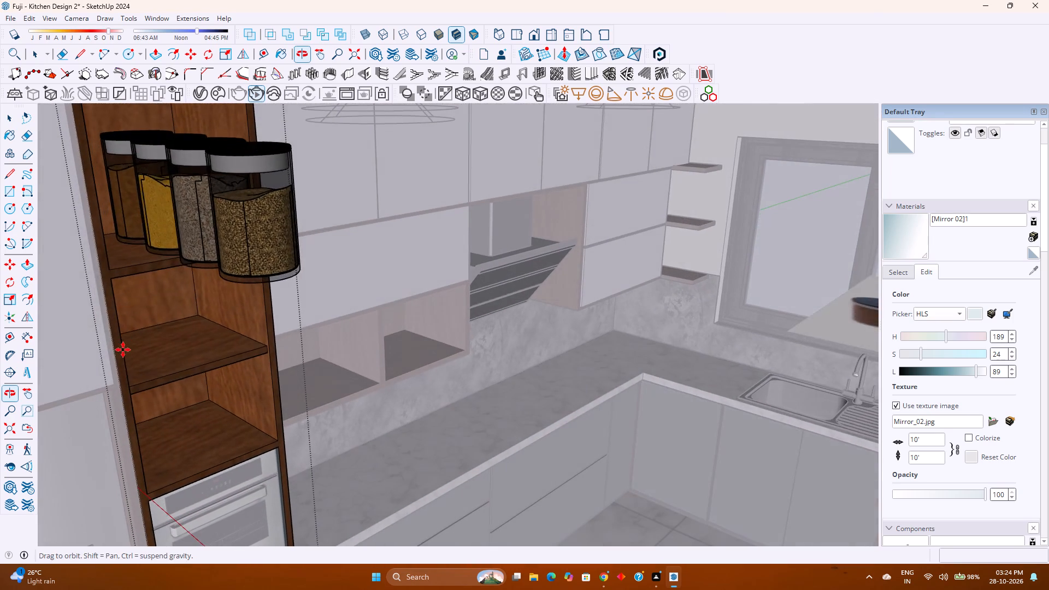
middle_click(123, 350)
scroll(139, 324, down, 3)
middle_drag(140, 324, 291, 219)
middle_click(291, 219)
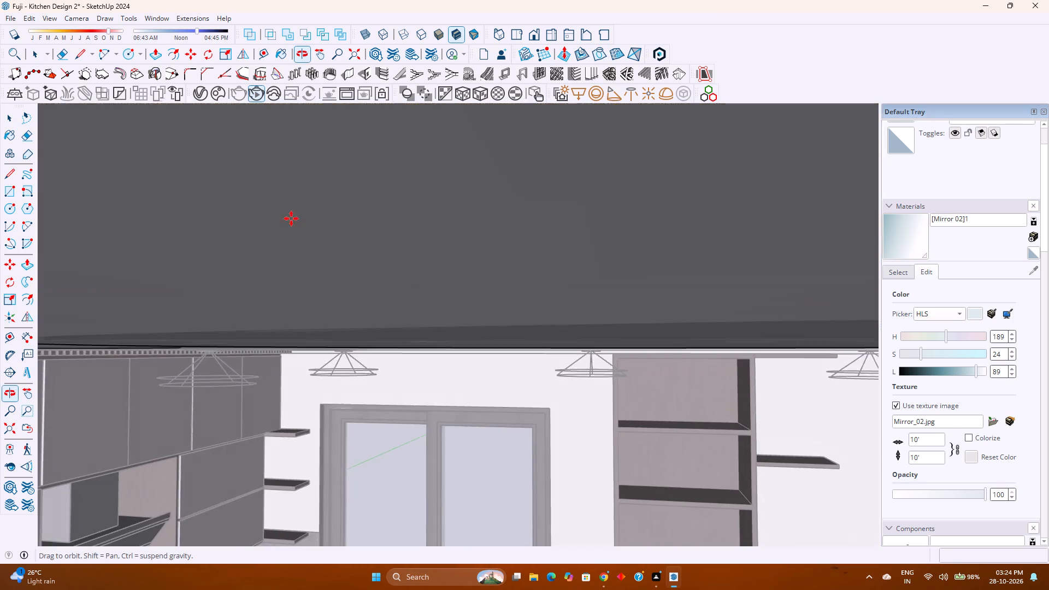
middle_click(291, 219)
scroll(293, 219, down, 9)
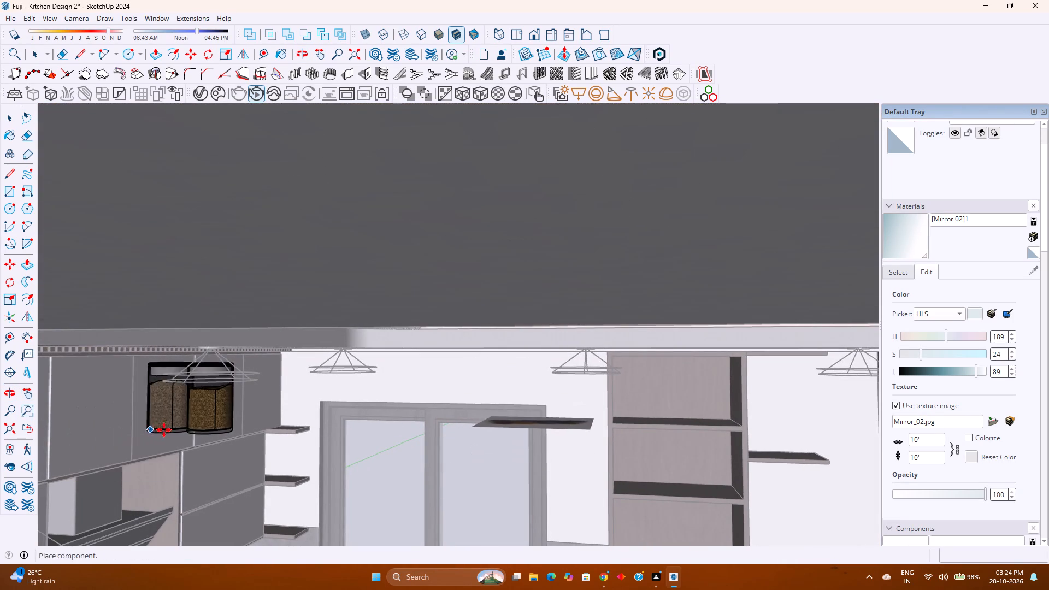
middle_drag(166, 430, 179, 322)
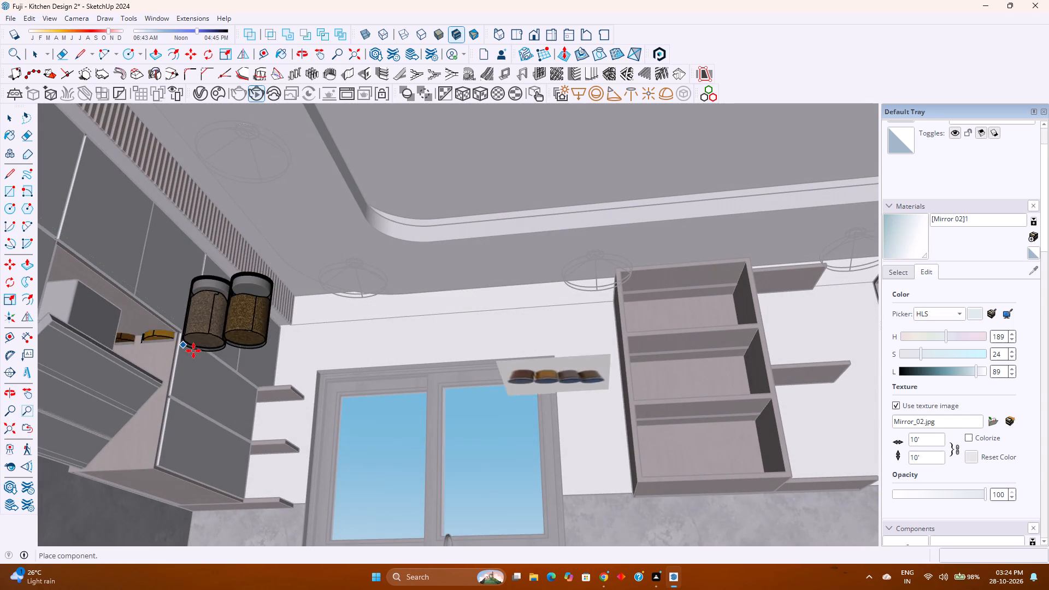
shift+middle_drag(214, 361, 236, 340)
shift+middle_click(237, 340)
middle_drag(239, 339, 204, 394)
middle_click(204, 394)
shift+middle_drag(201, 394, 274, 346)
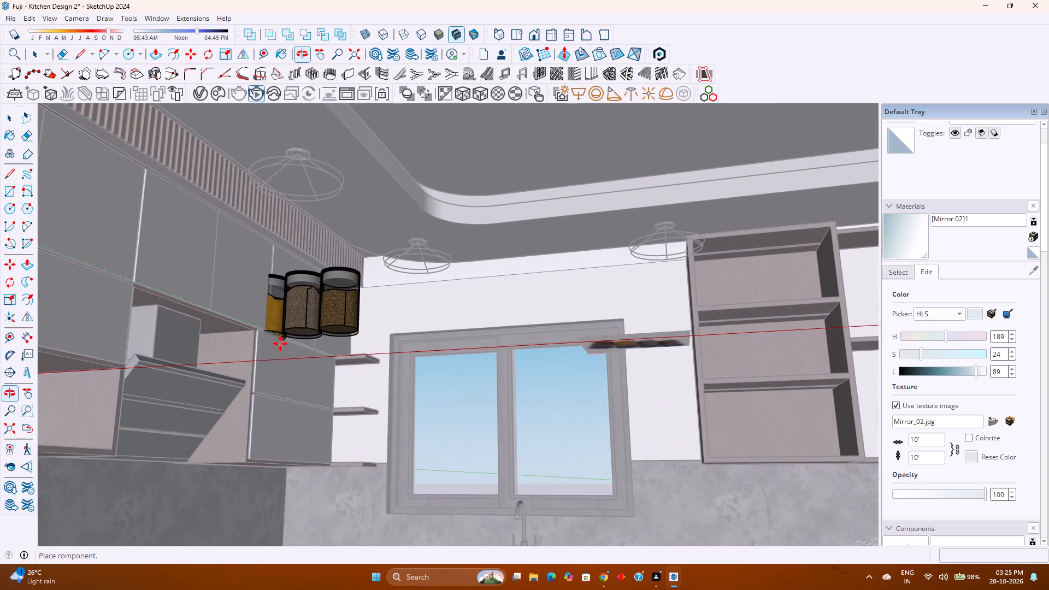
shift+middle_drag(277, 352, 351, 316)
middle_drag(351, 316, 296, 365)
shift+middle_drag(288, 365, 375, 322)
scroll(351, 327, down, 5)
shift+middle_drag(270, 338, 389, 352)
middle_click(389, 352)
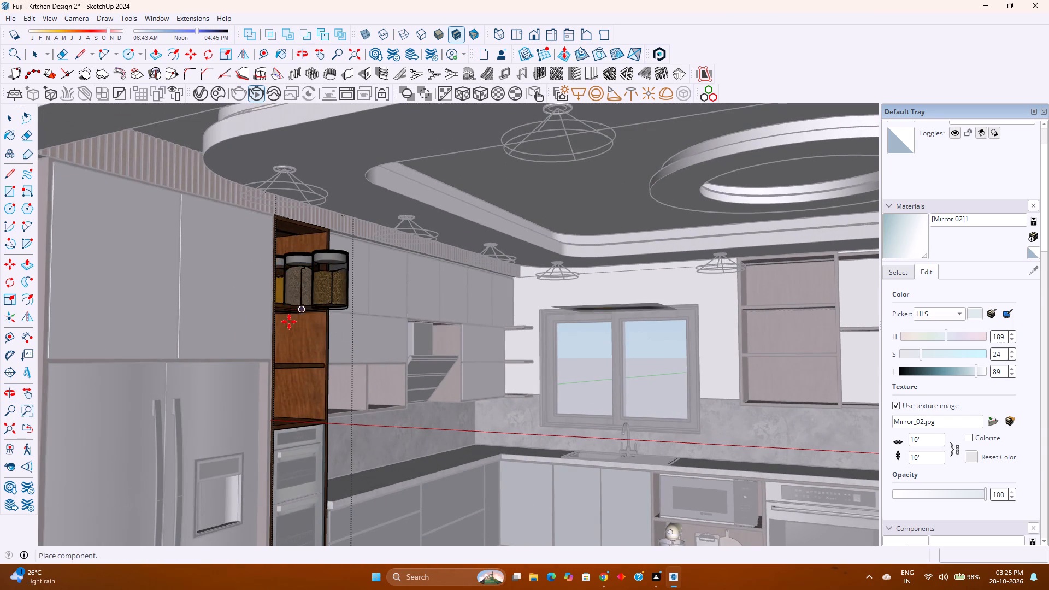
scroll(300, 305, up, 7)
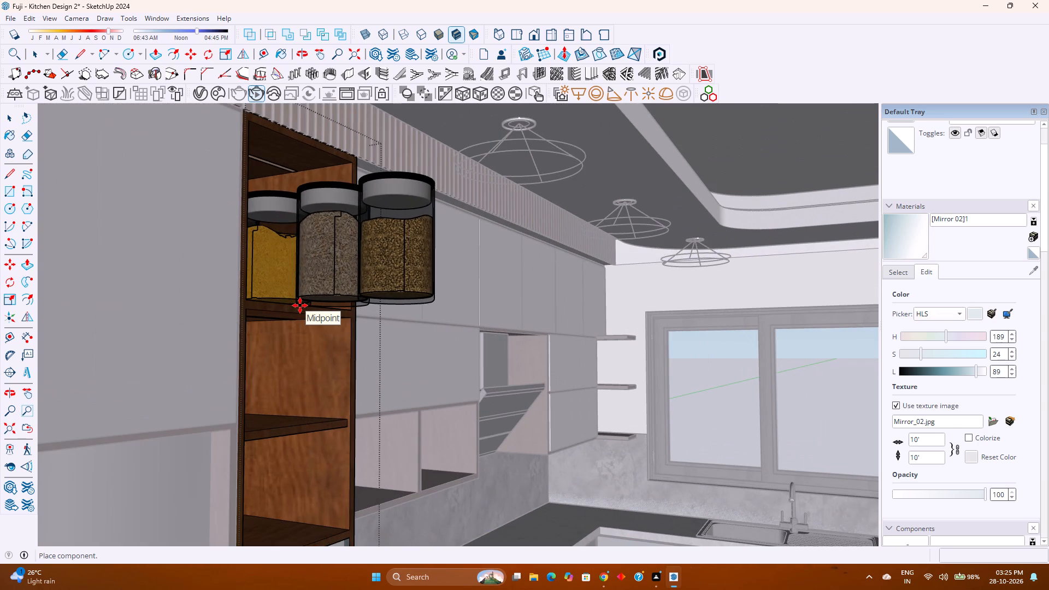
click(299, 310)
middle_drag(313, 306, 318, 310)
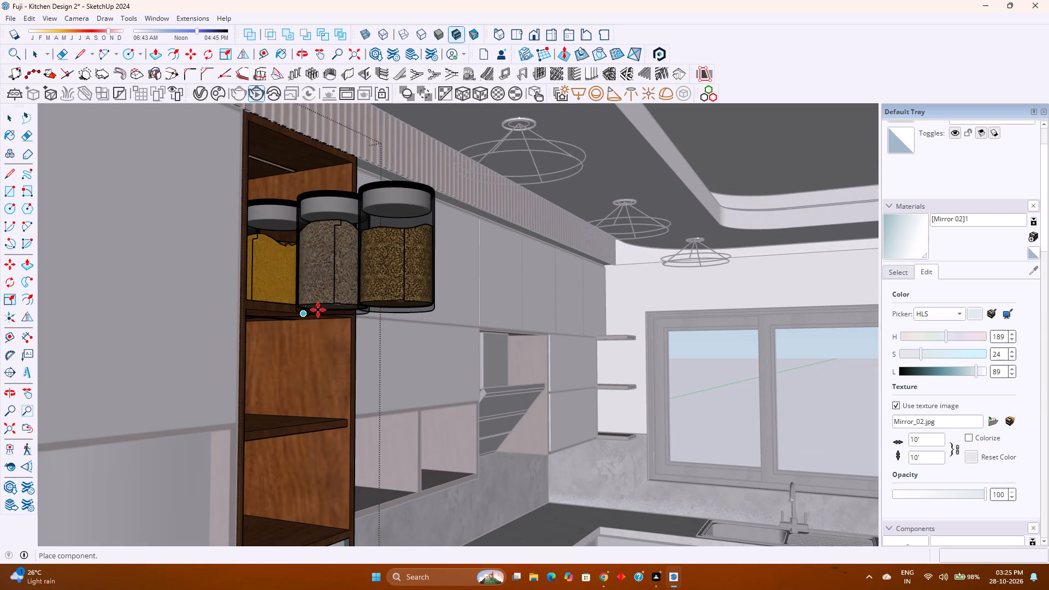
middle_drag(318, 310, 309, 359)
middle_click(309, 359)
scroll(306, 314, up, 4)
click(300, 308)
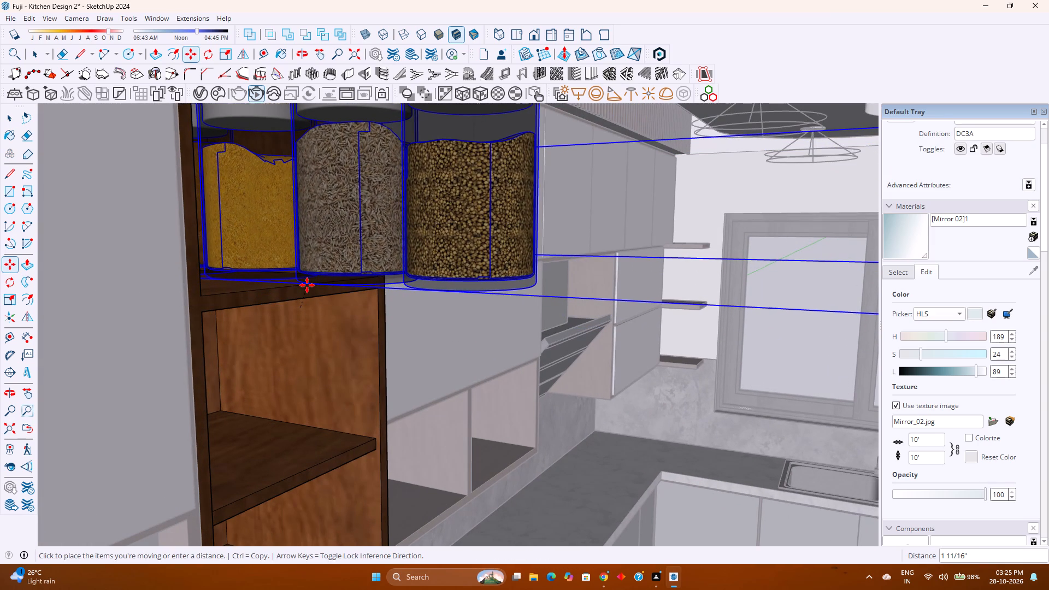
click(300, 287)
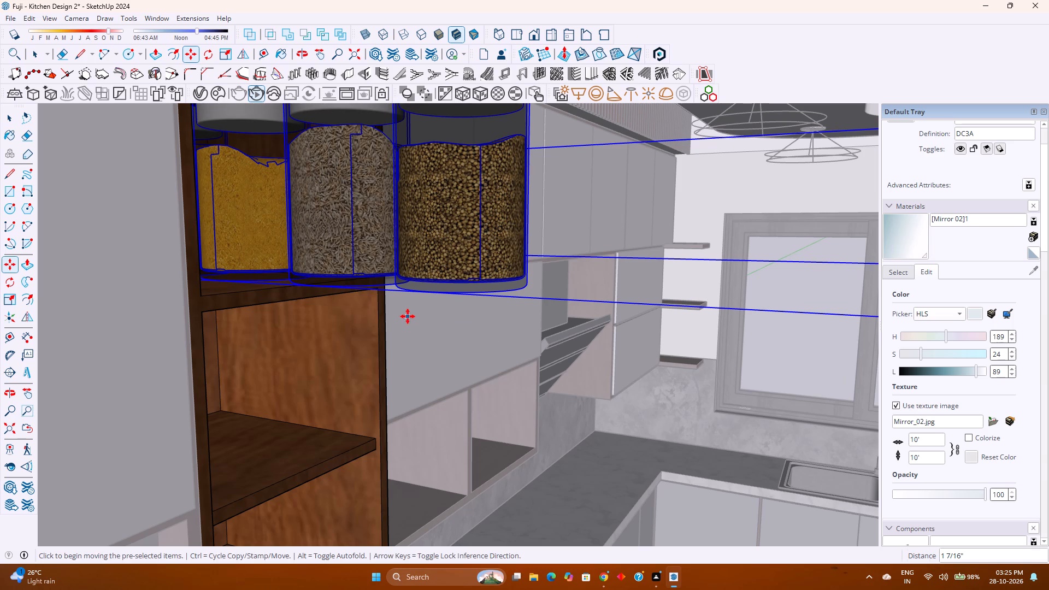
key(space)
Inside the jar component, delete the stray flat picture panel floating in front of the window.
scroll(408, 316, down, 4)
shift+middle_drag(452, 314, 280, 332)
scroll(280, 332, down, 2)
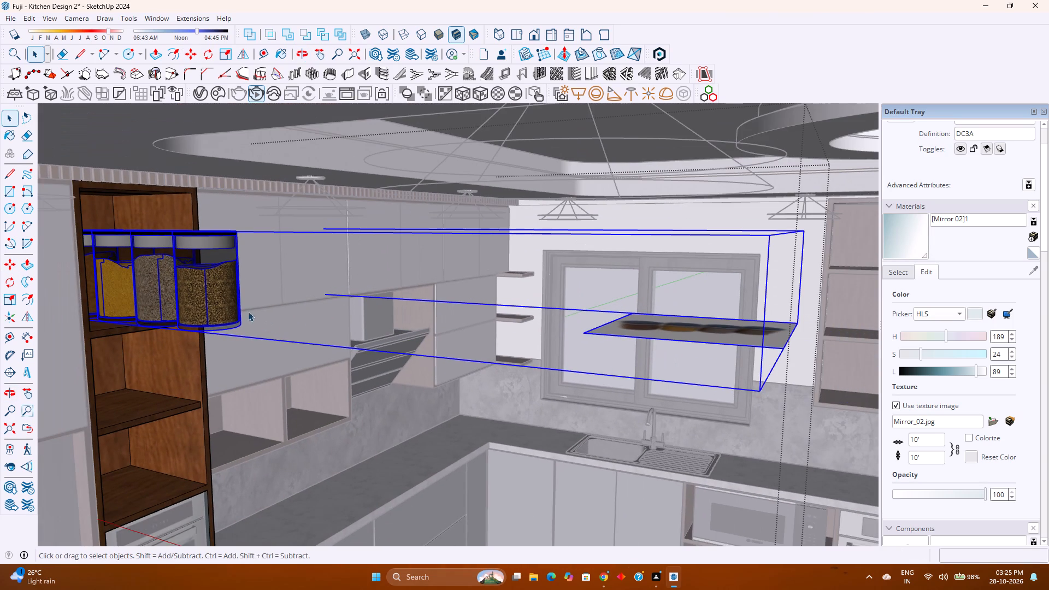
double_click(227, 307)
click(674, 334)
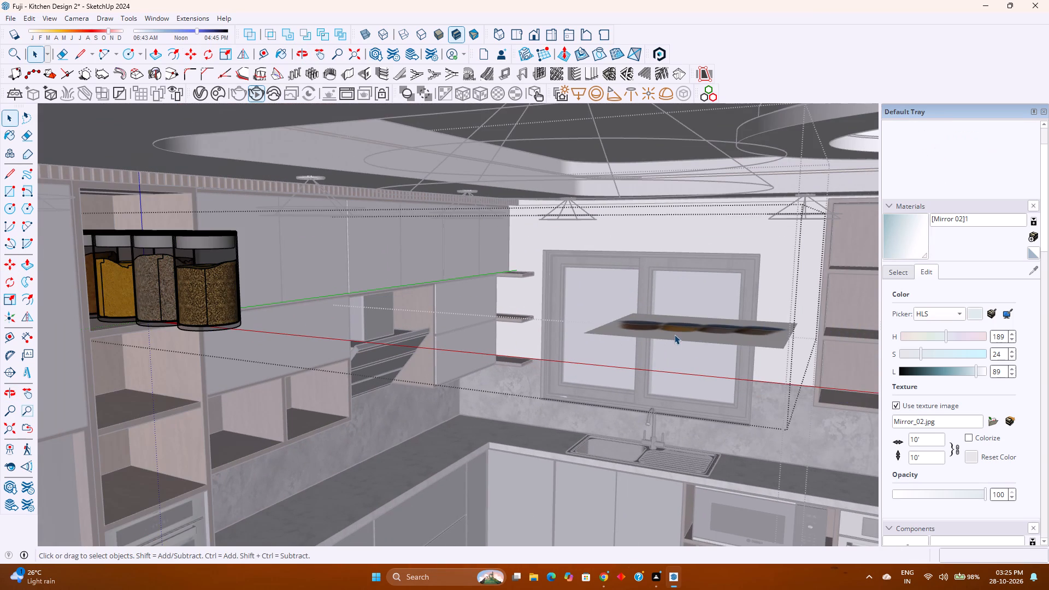
key(Delete)
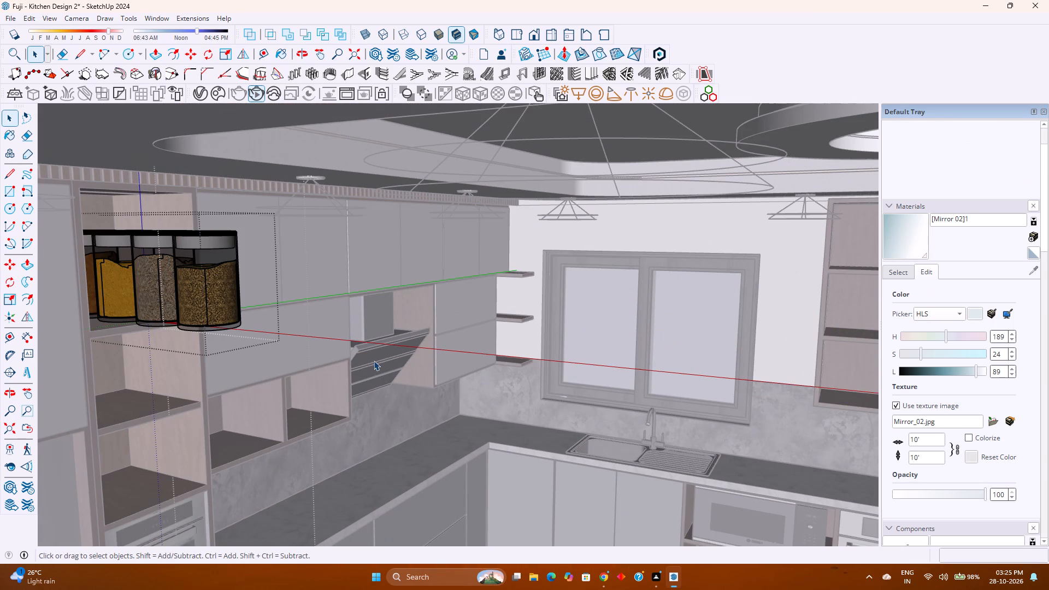
key(Escape)
Rotate the spice jar set 90 degrees about the vertical axis, pivoting at its lower front corner.
middle_drag(286, 335, 298, 335)
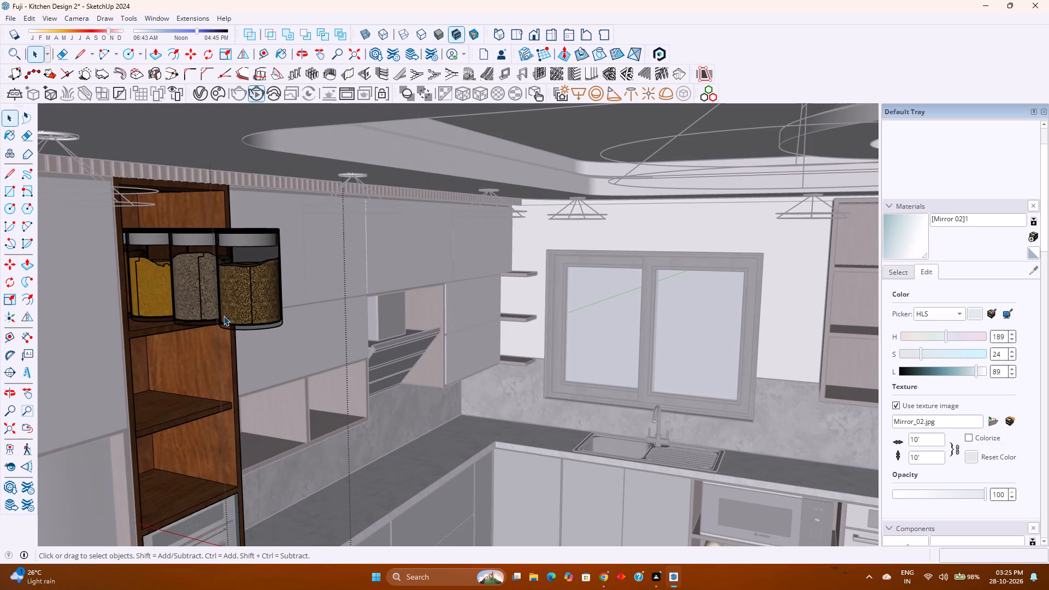
click(225, 314)
click(213, 56)
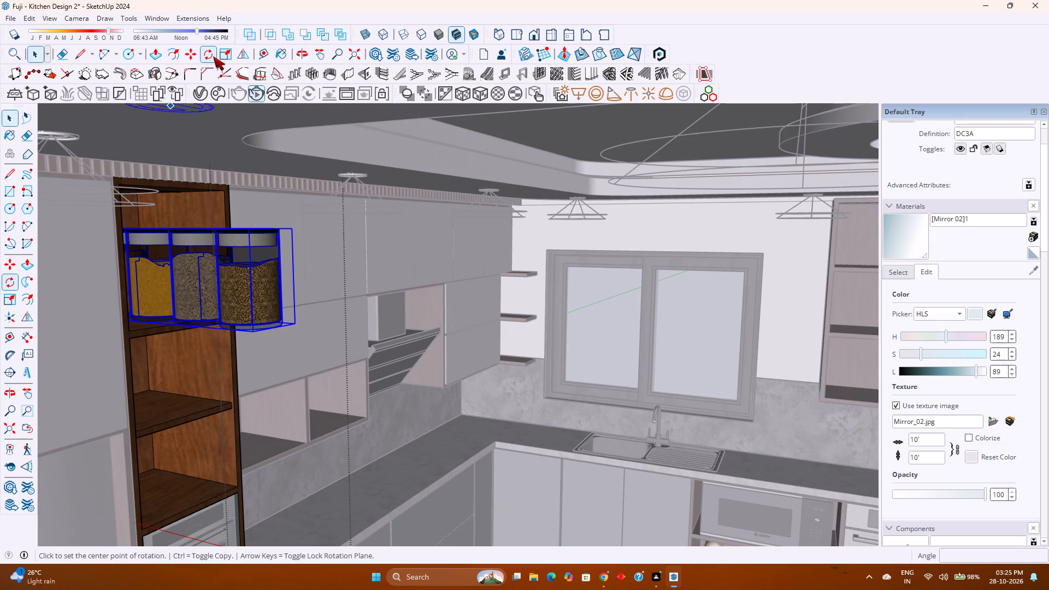
key(Up)
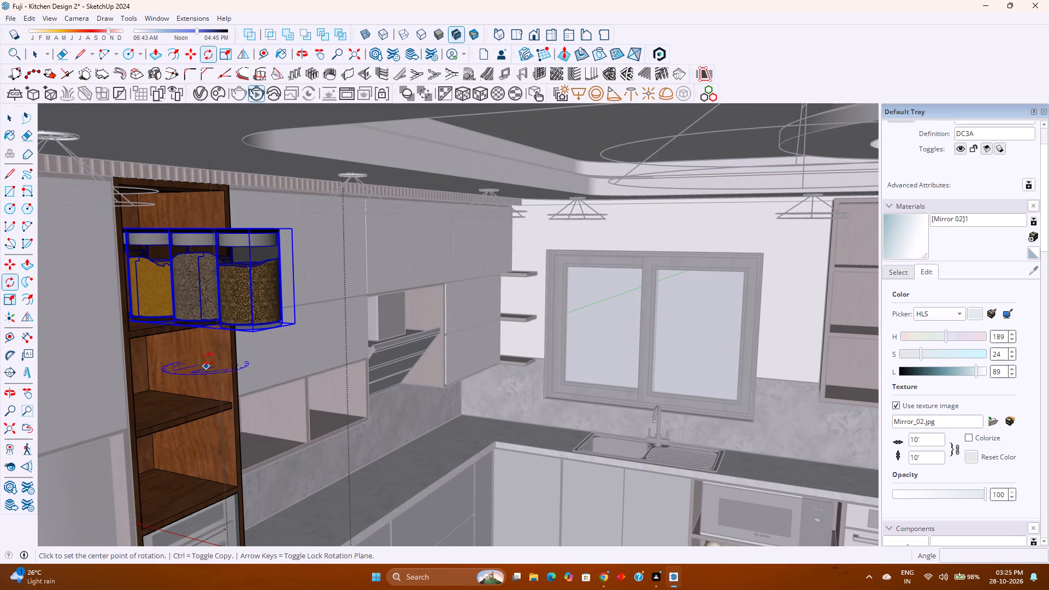
scroll(226, 328, up, 2)
click(262, 338)
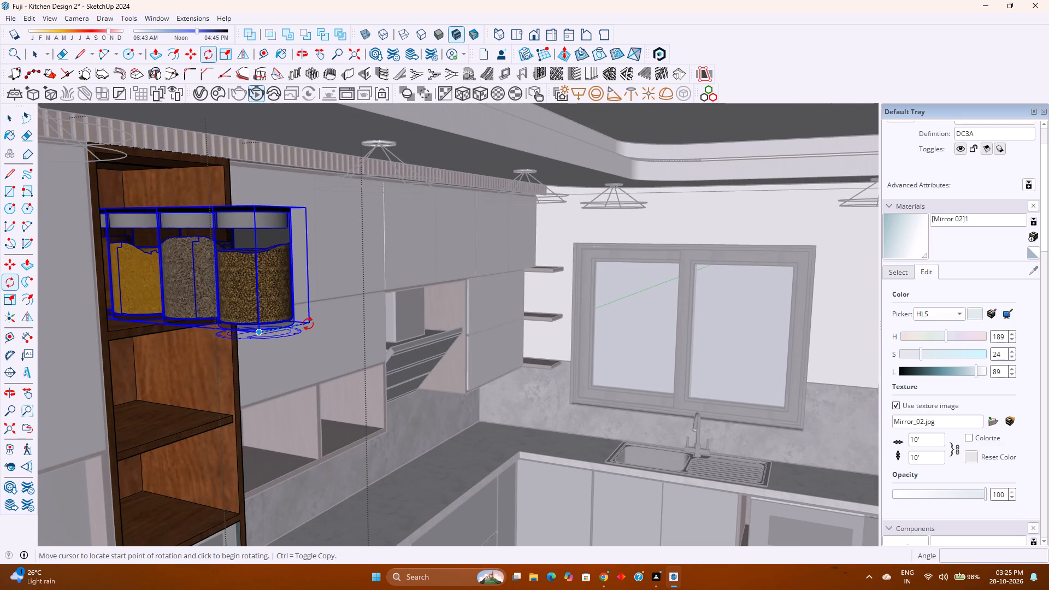
click(311, 323)
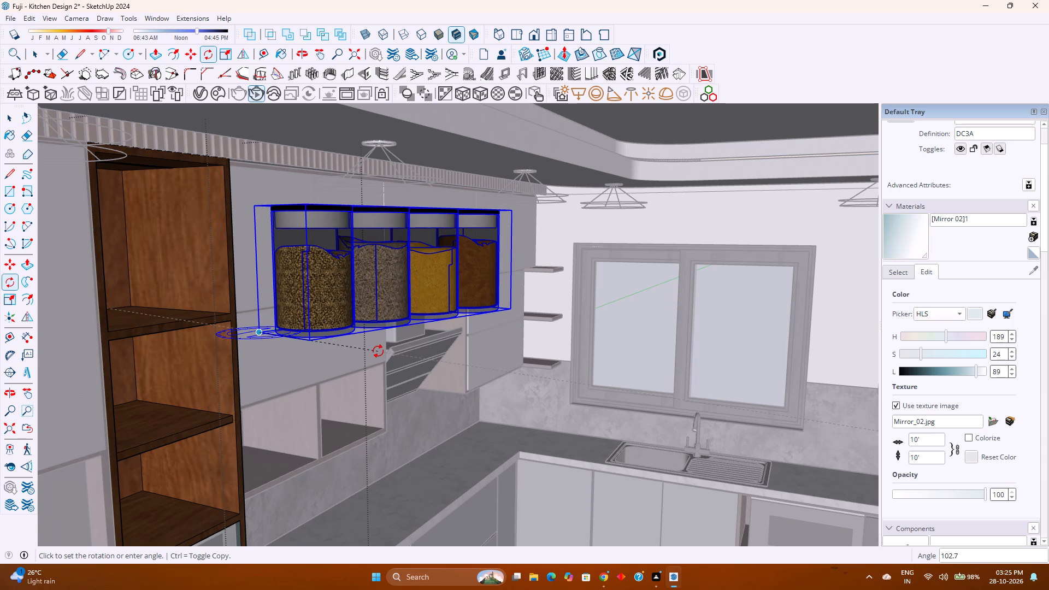
text(90)
key(Return)
Move the spice jar set by its lower front corner onto the upper shelf's front corner in the tall wooden oven cabinet.
key(m)
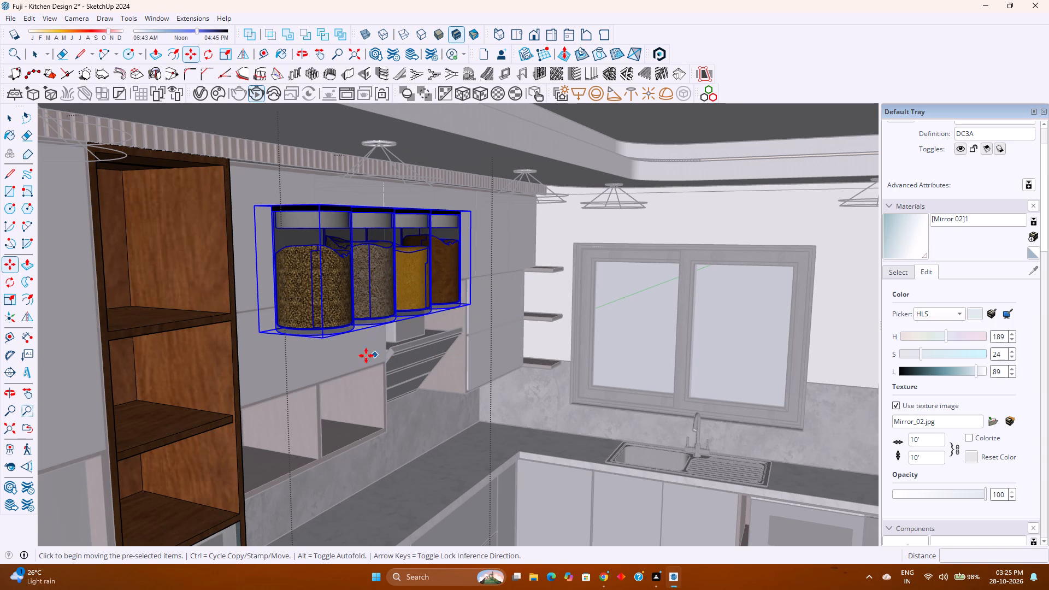
click(323, 340)
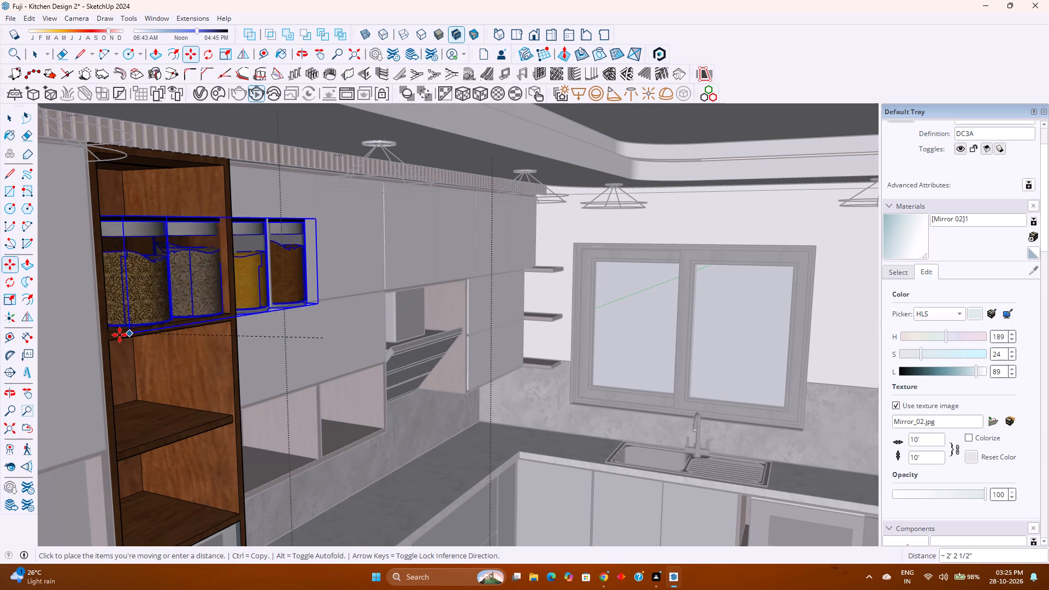
click(114, 334)
Scale the spice jar set down uniformly to about 0.52 so it fits inside the cabinet's upper compartment.
middle_drag(138, 325, 5, 350)
key(s)
middle_drag(368, 157, 385, 186)
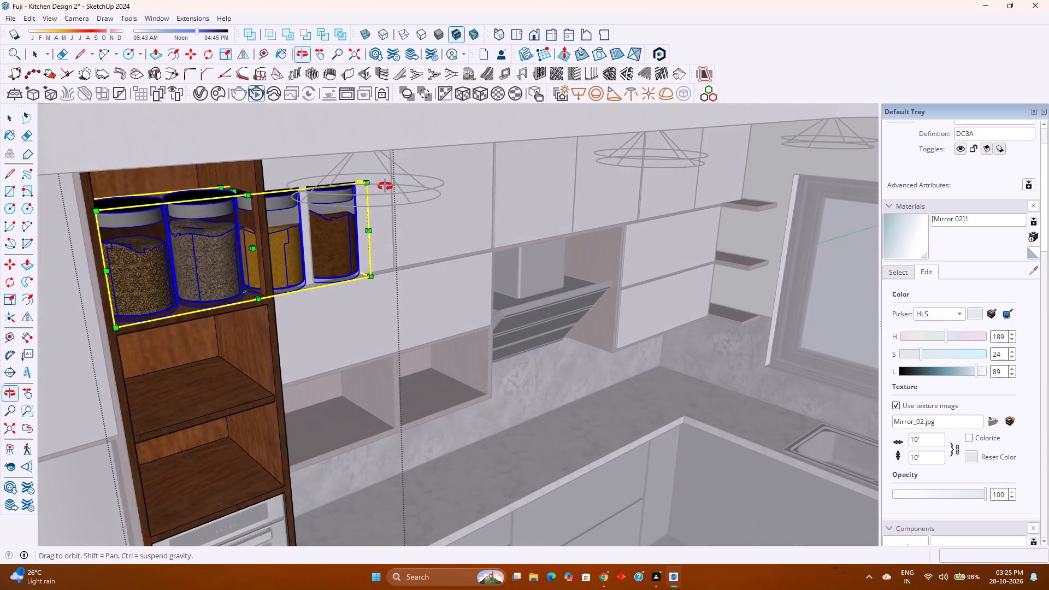
middle_drag(385, 186, 390, 179)
middle_click(390, 179)
scroll(337, 188, up, 5)
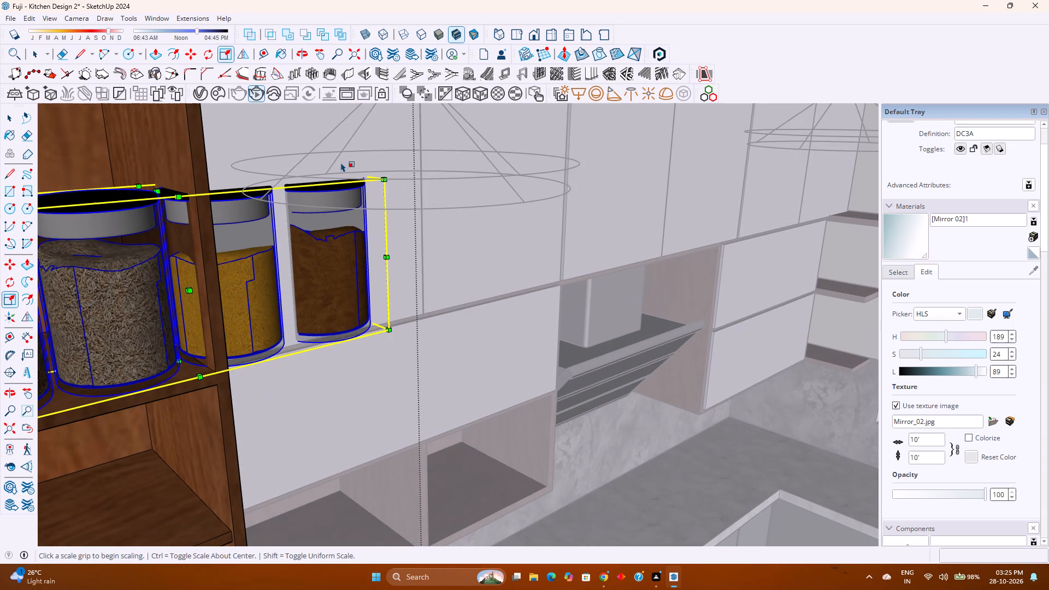
key(k)
click(328, 169)
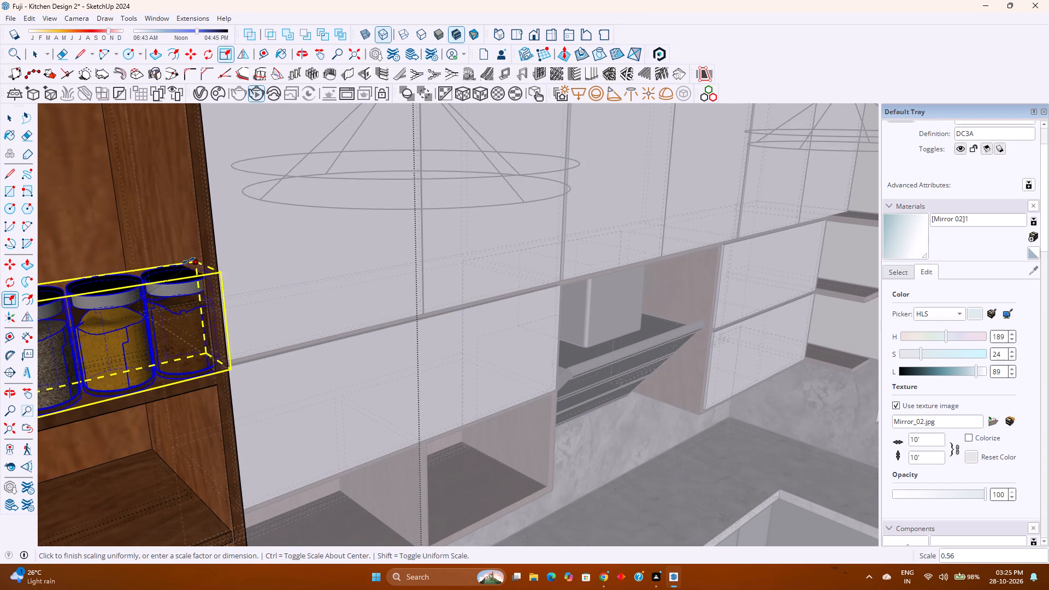
key(k)
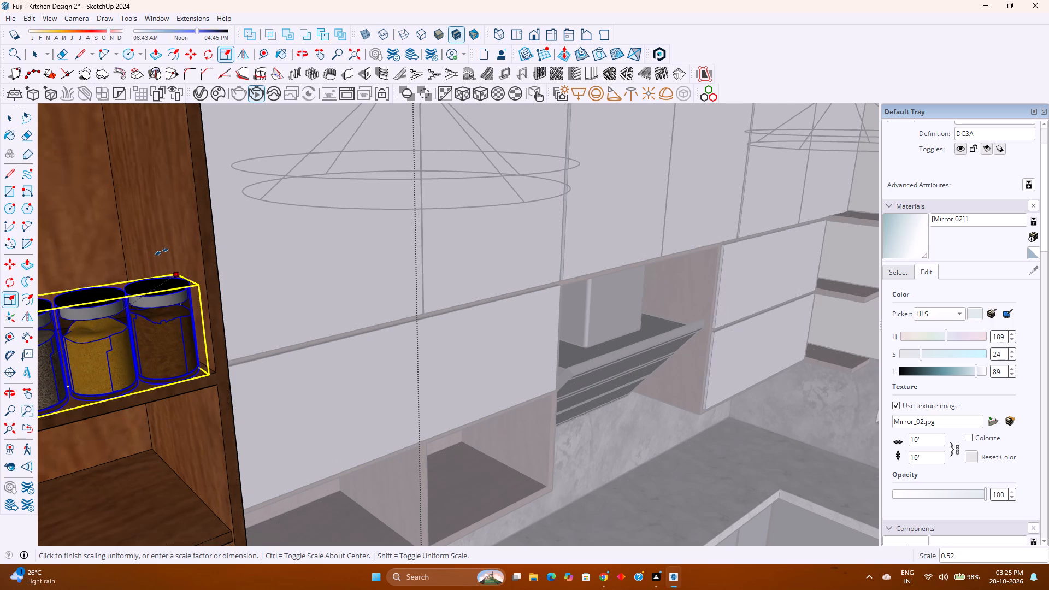
click(163, 250)
Move the scaled spice jar set slightly deeper into the cabinet, back from the upper shelf's front edge.
scroll(200, 287, down, 4)
middle_drag(165, 306, 165, 247)
scroll(175, 248, down, 3)
key(m)
middle_drag(189, 285, 240, 309)
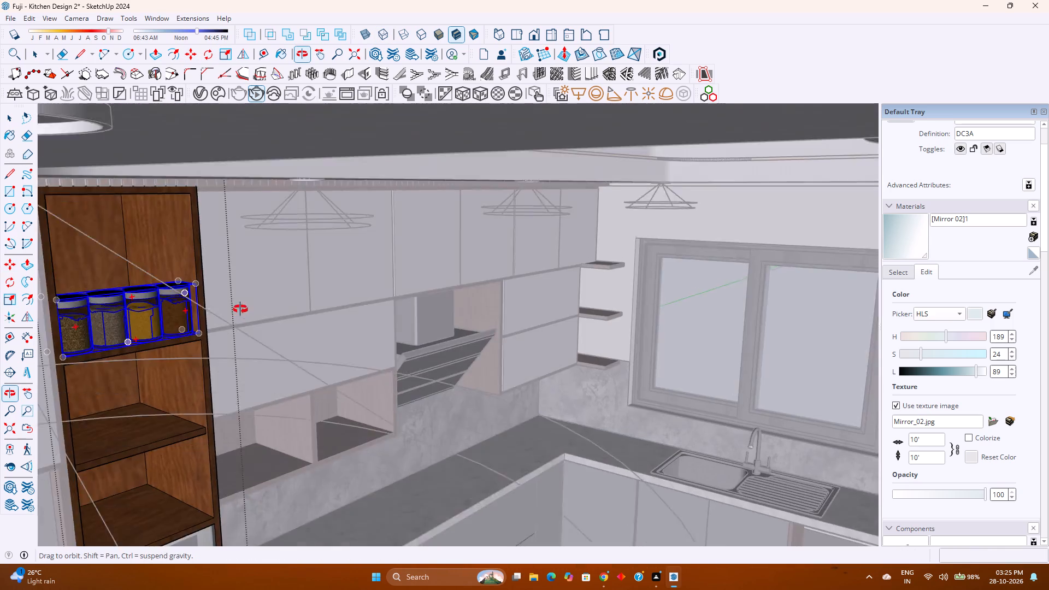
middle_drag(240, 309, 235, 274)
scroll(205, 311, up, 6)
click(194, 343)
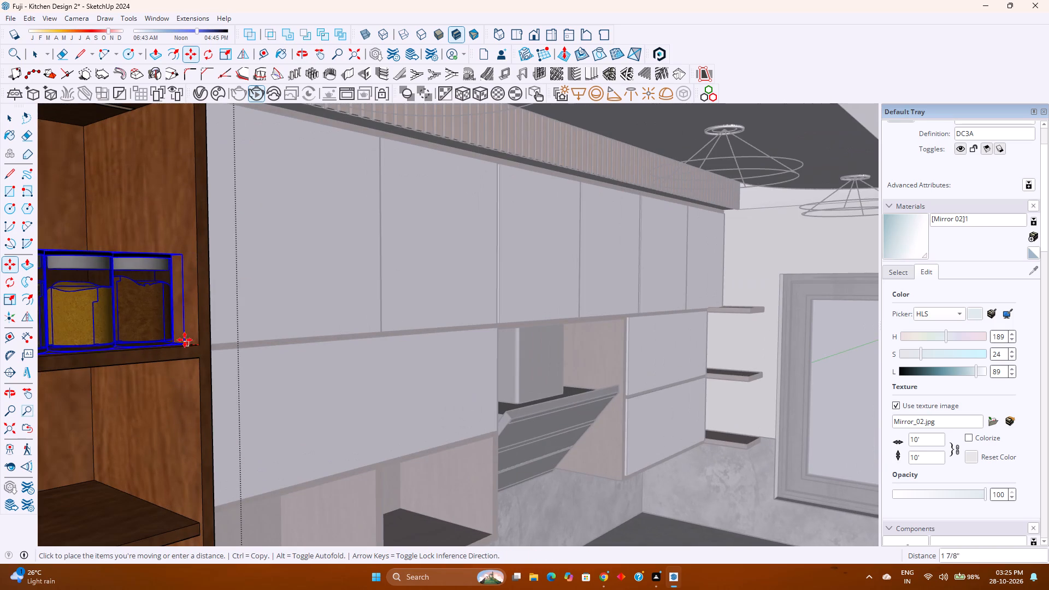
click(171, 339)
scroll(230, 320, down, 4)
key(space)
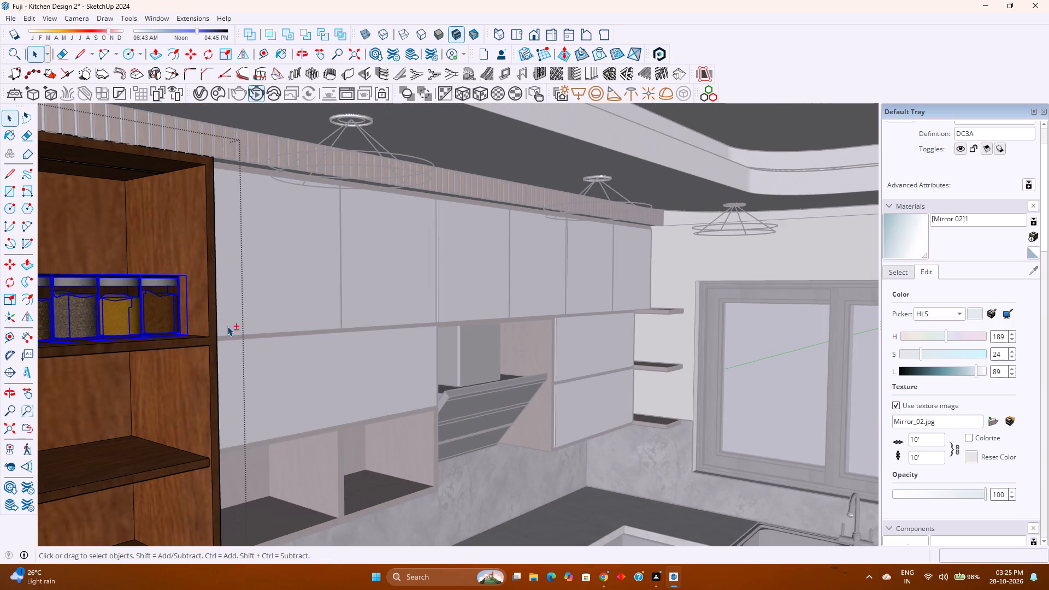
Run a V-Ray render of the whole kitchen seen from its open side and check the result.
shift+middle_drag(235, 321, 328, 249)
scroll(333, 247, down, 7)
middle_drag(391, 293, 316, 290)
middle_click(316, 290)
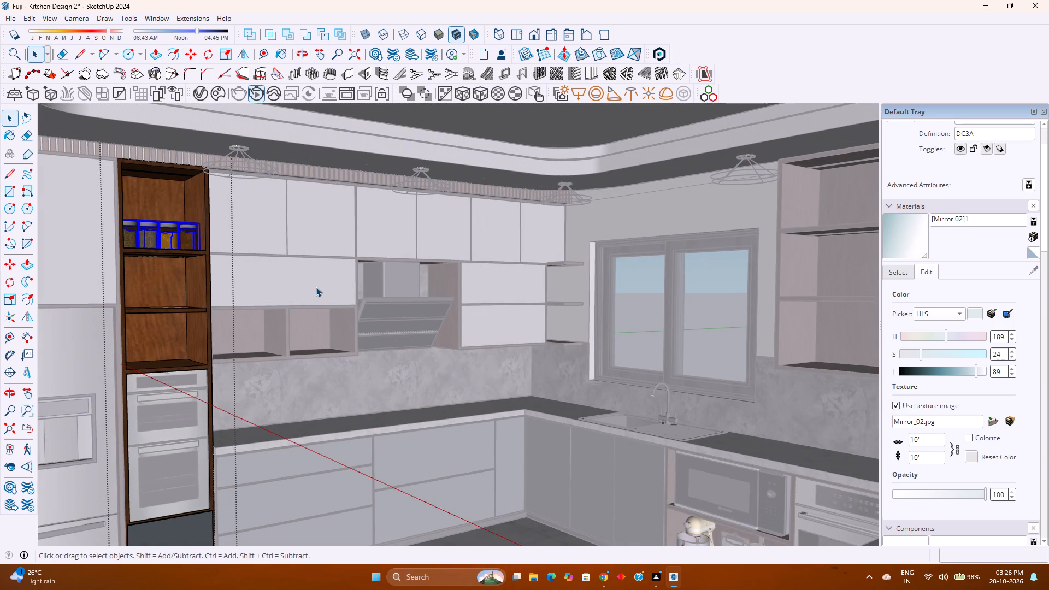
scroll(300, 235, down, 4)
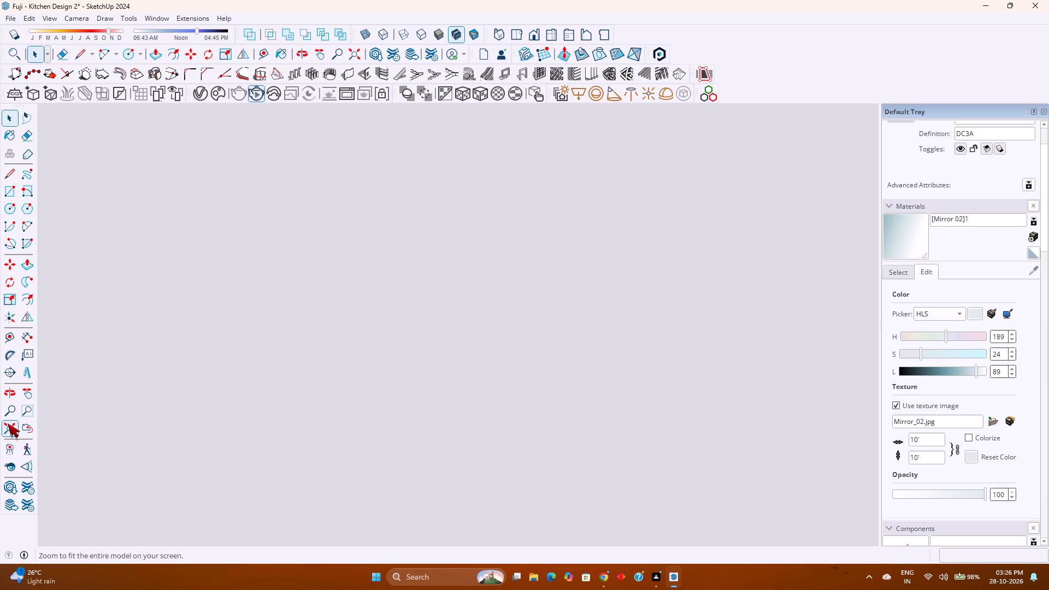
click(13, 431)
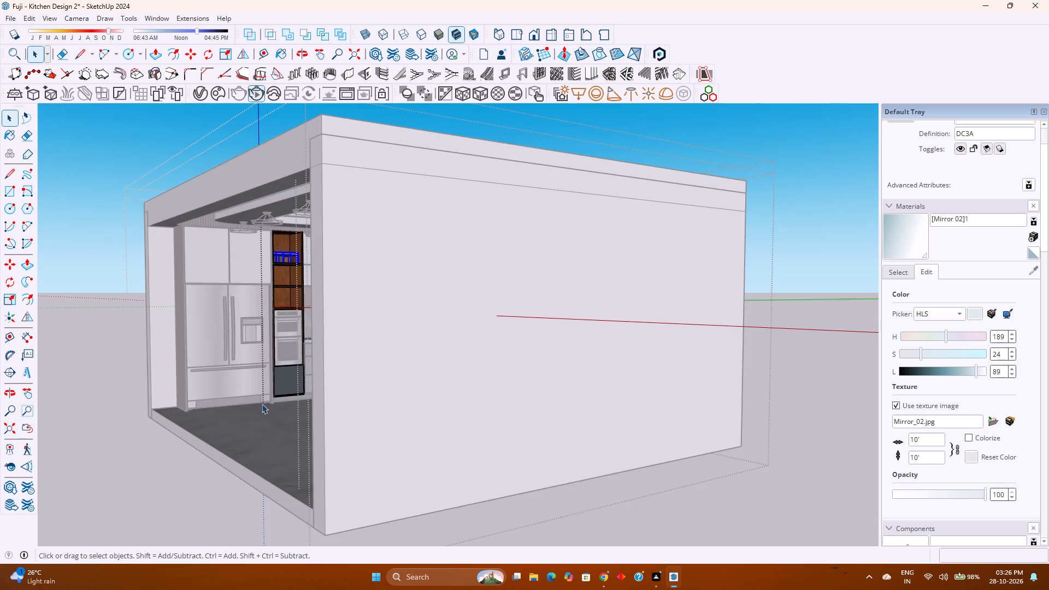
middle_drag(262, 404, 434, 406)
middle_drag(435, 407, 440, 407)
middle_drag(441, 407, 455, 408)
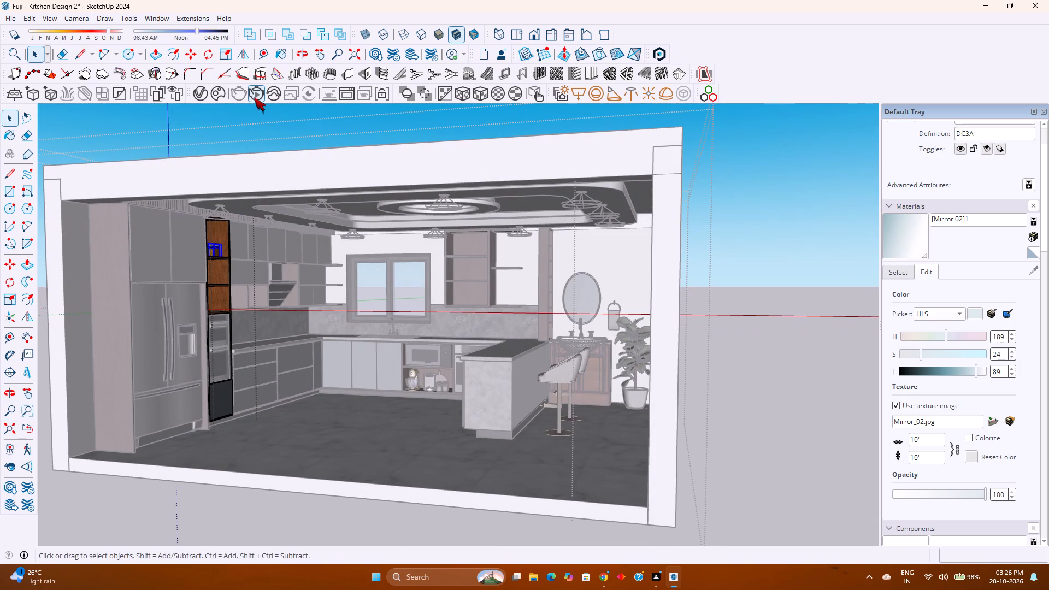
click(254, 97)
click(254, 95)
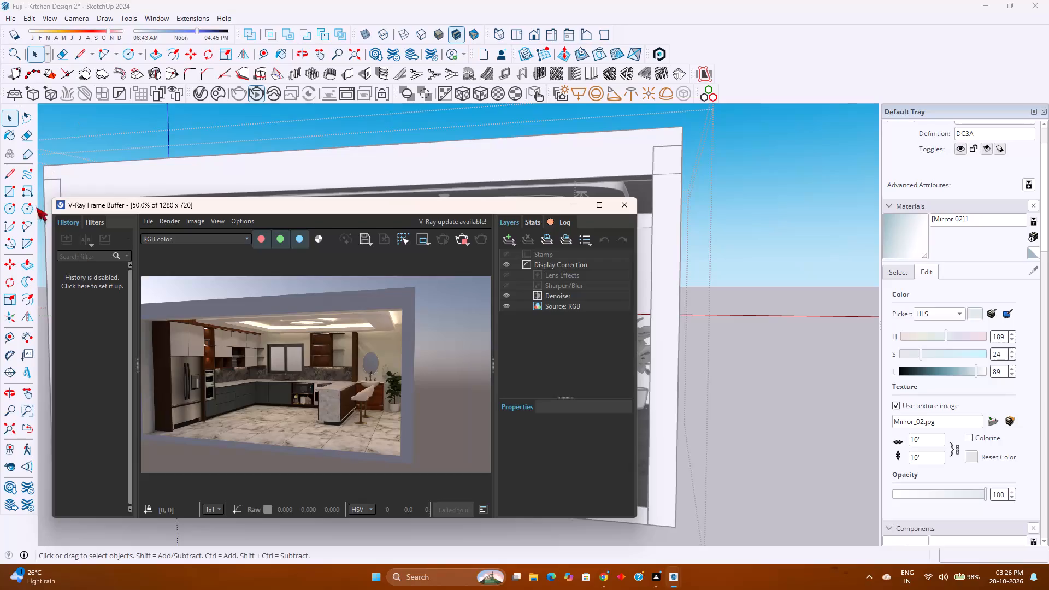
click(615, 205)
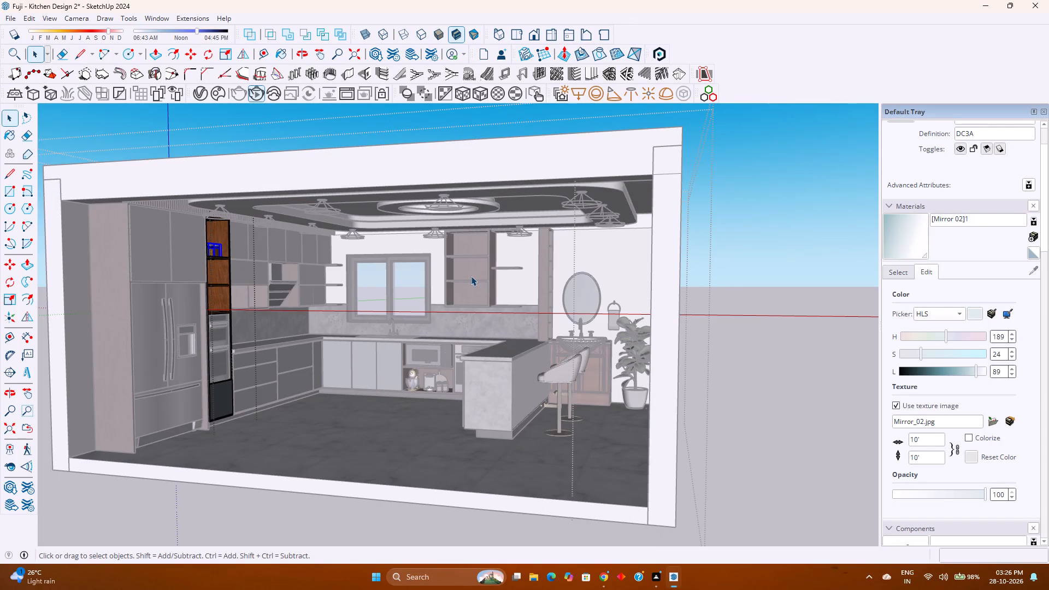
Look through the 3D Warehouse kitchen accessories models for more items to fill the oven cabinet's open shelves.
scroll(208, 284, up, 7)
middle_drag(231, 280, 211, 292)
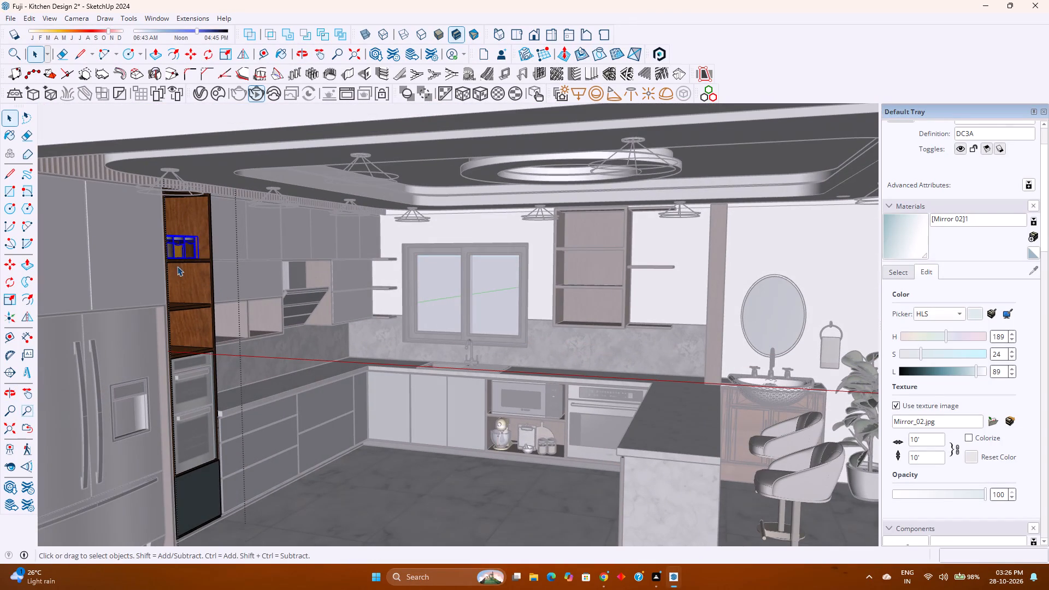
click(147, 17)
click(199, 106)
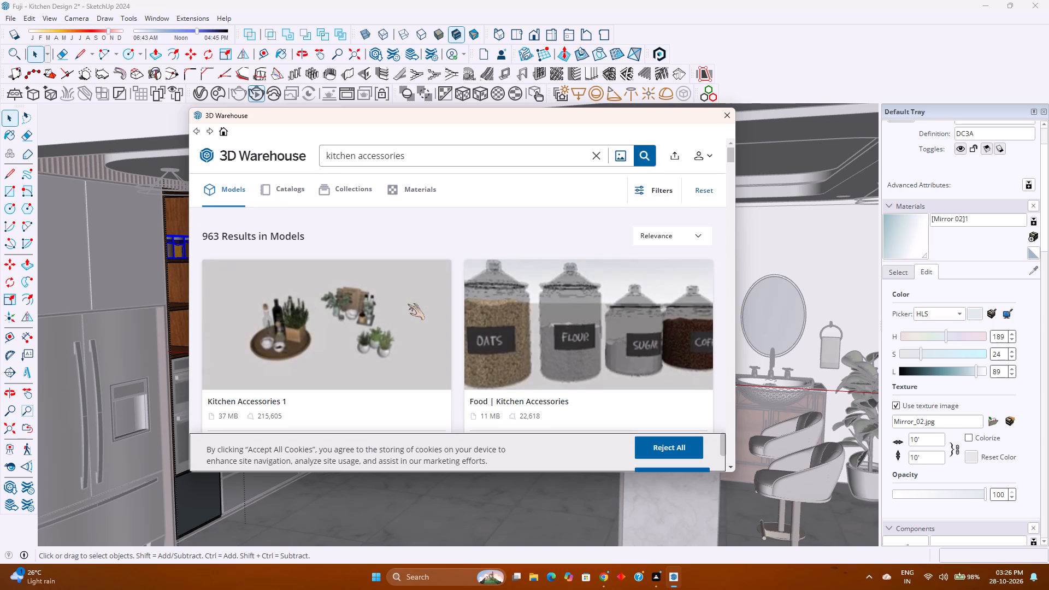
scroll(386, 343, down, 2)
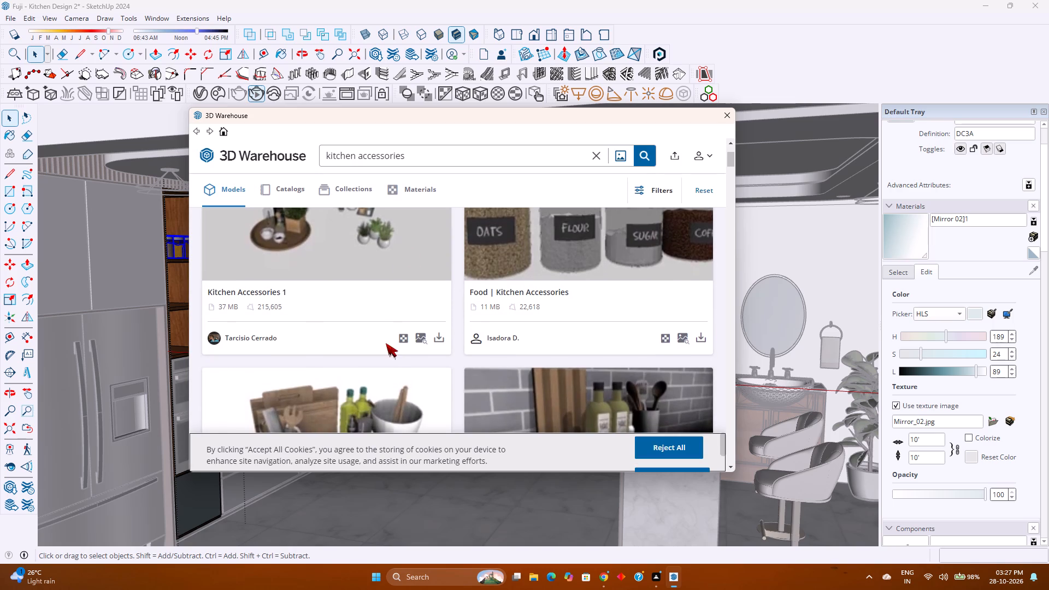
scroll(386, 343, down, 4)
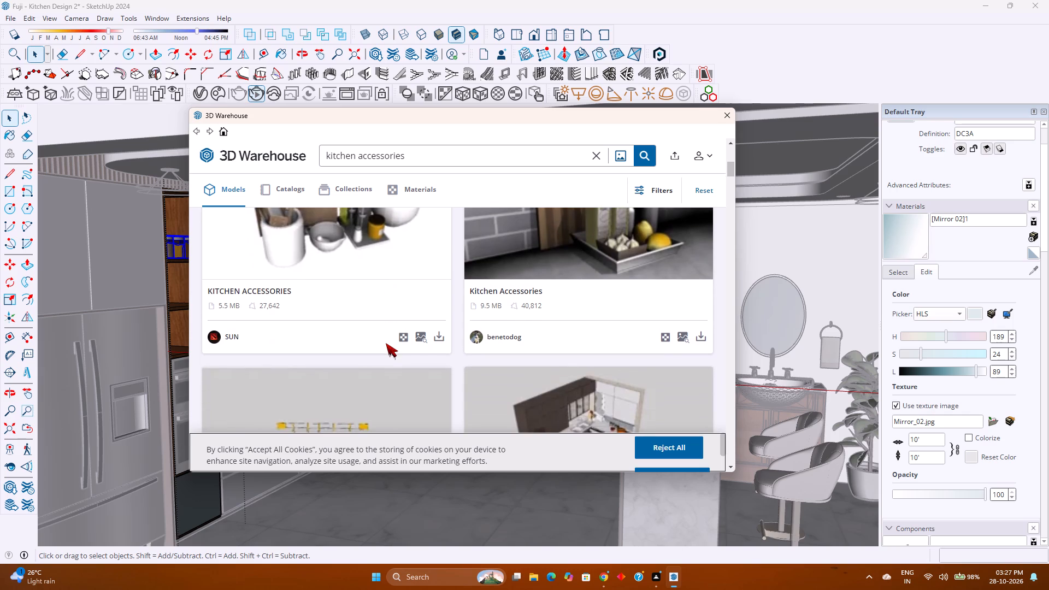
scroll(386, 343, down, 11)
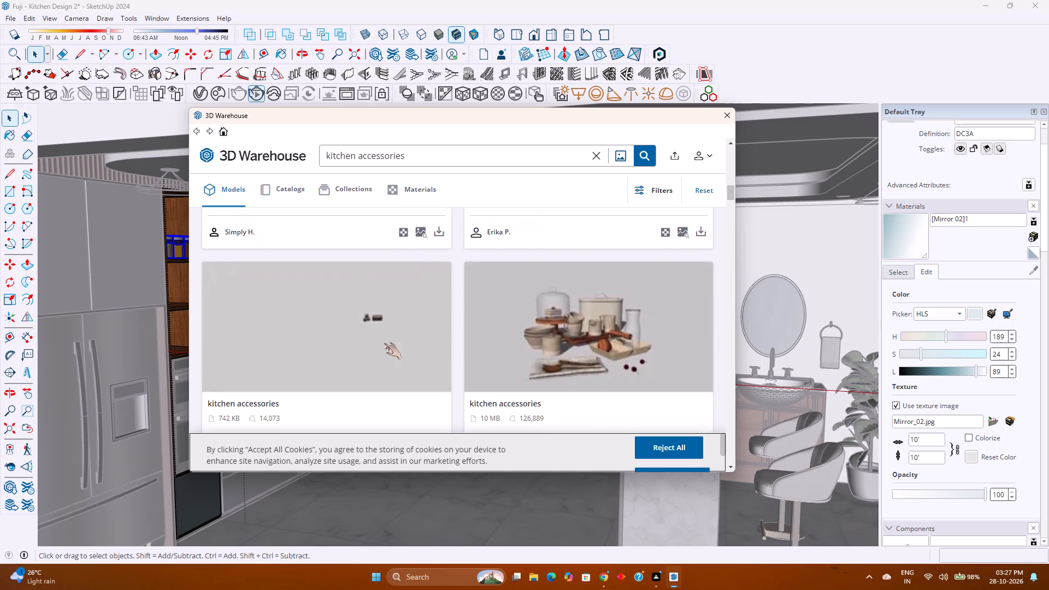
scroll(384, 343, down, 11)
scroll(388, 342, up, 3)
scroll(388, 342, down, 4)
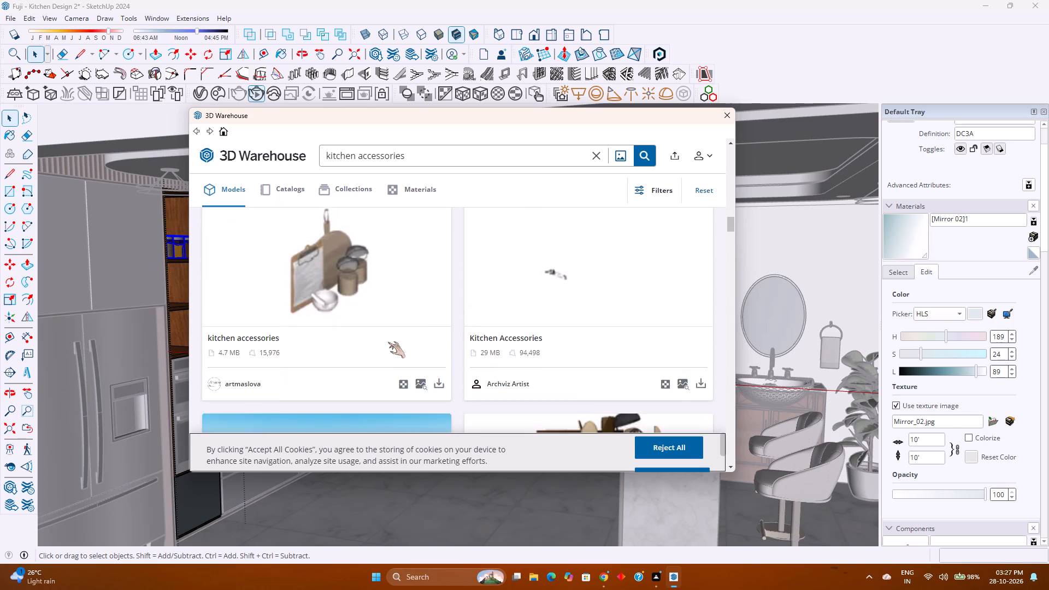
scroll(388, 342, down, 6)
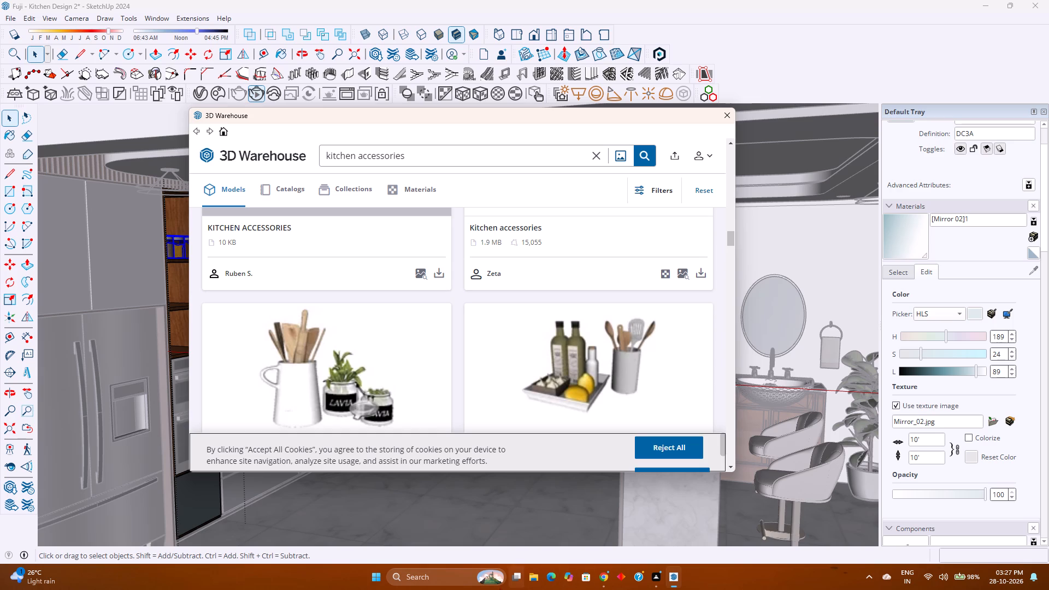
scroll(585, 312, down, 4)
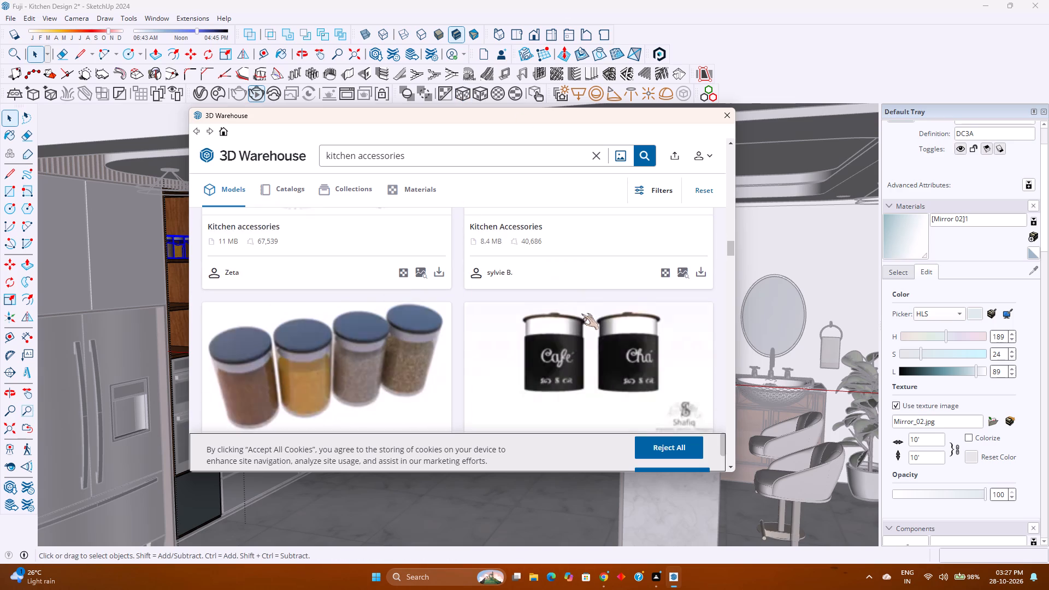
scroll(581, 314, down, 9)
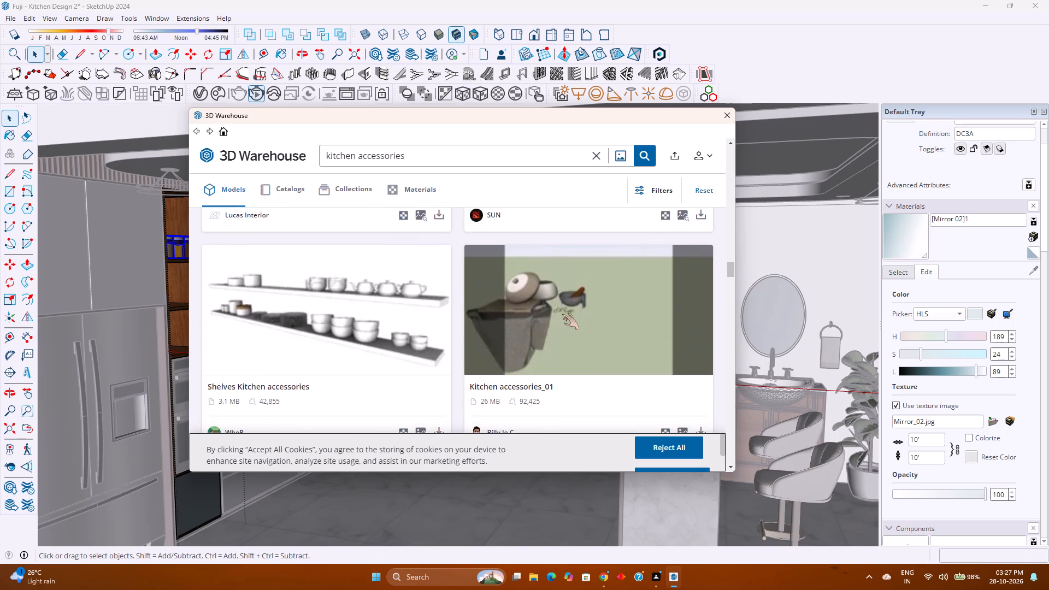
scroll(562, 314, down, 5)
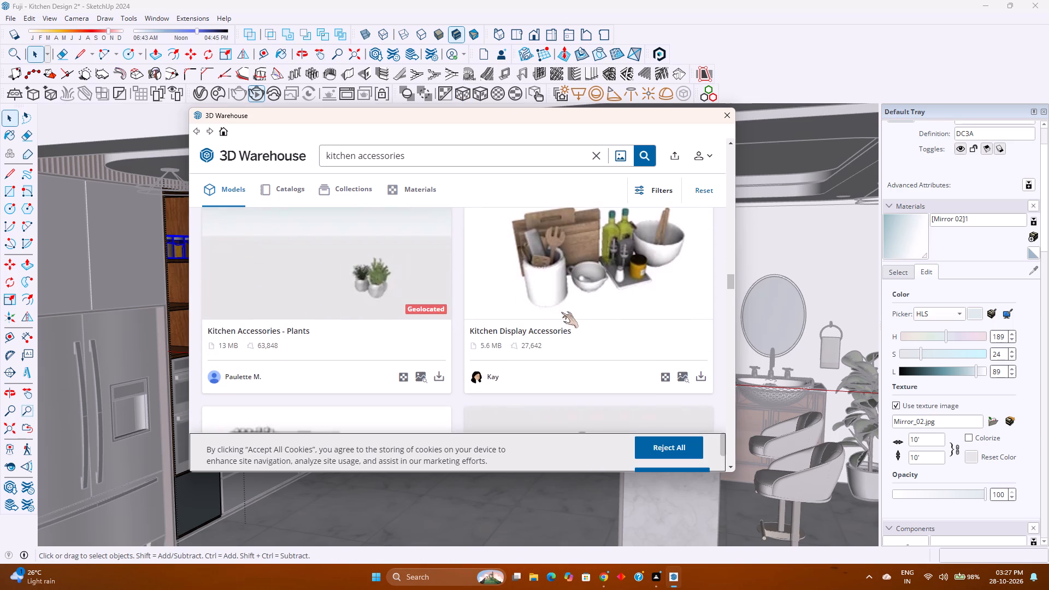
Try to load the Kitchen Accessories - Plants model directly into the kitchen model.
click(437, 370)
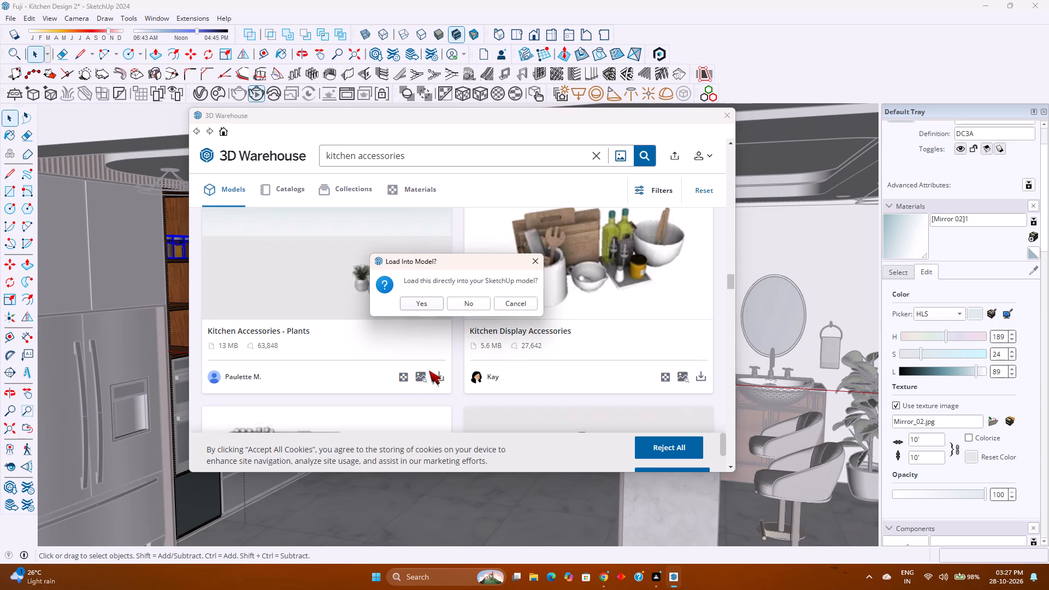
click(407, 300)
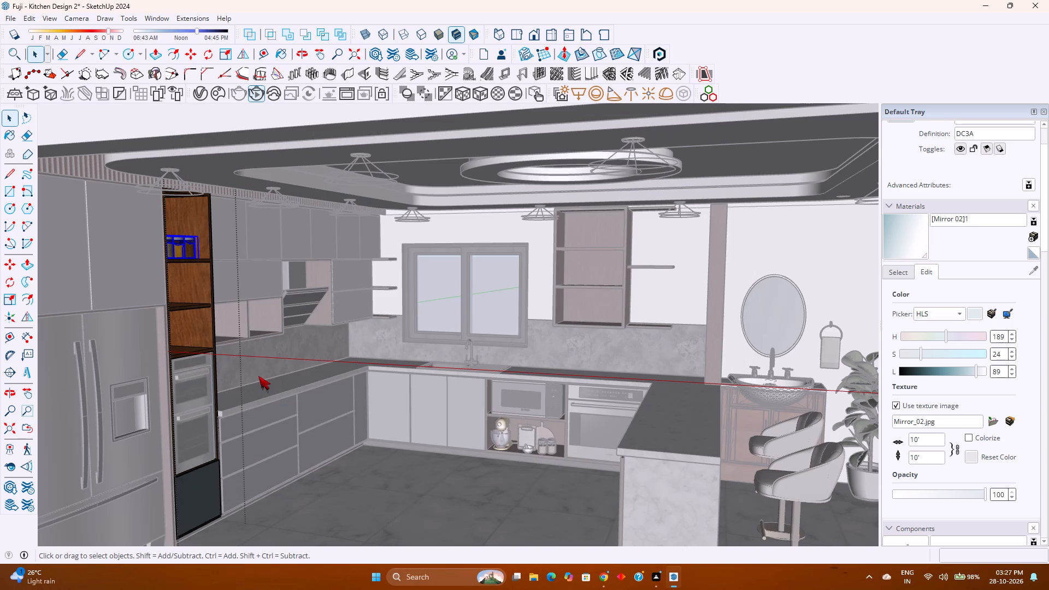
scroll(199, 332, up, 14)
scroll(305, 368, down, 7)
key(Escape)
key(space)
Look through the 3D Warehouse kitchen accessories models for jars that suit the oven cabinet's empty shelves.
click(157, 21)
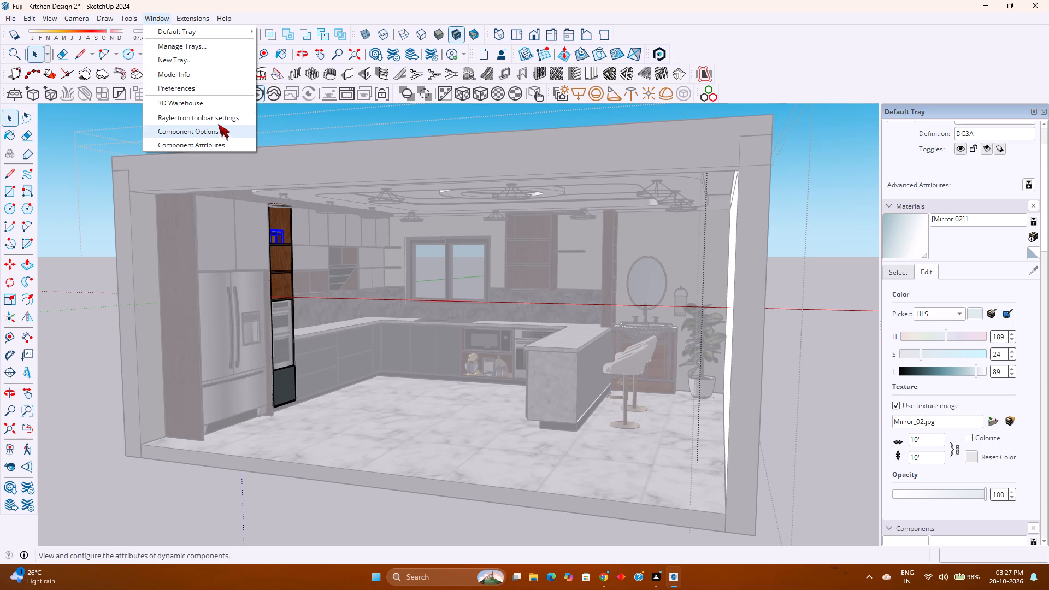
click(208, 107)
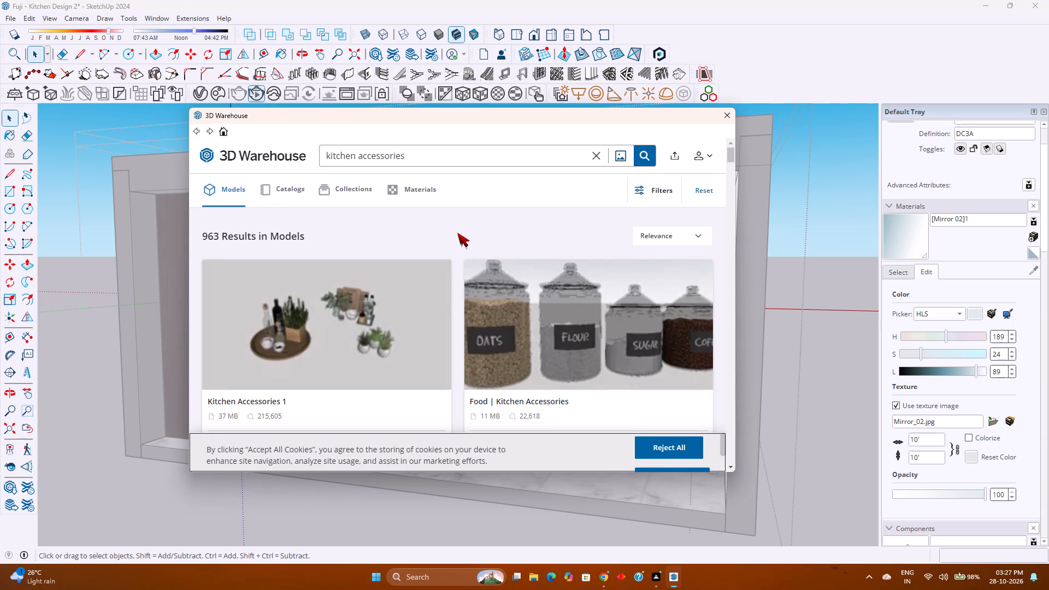
scroll(543, 389, down, 3)
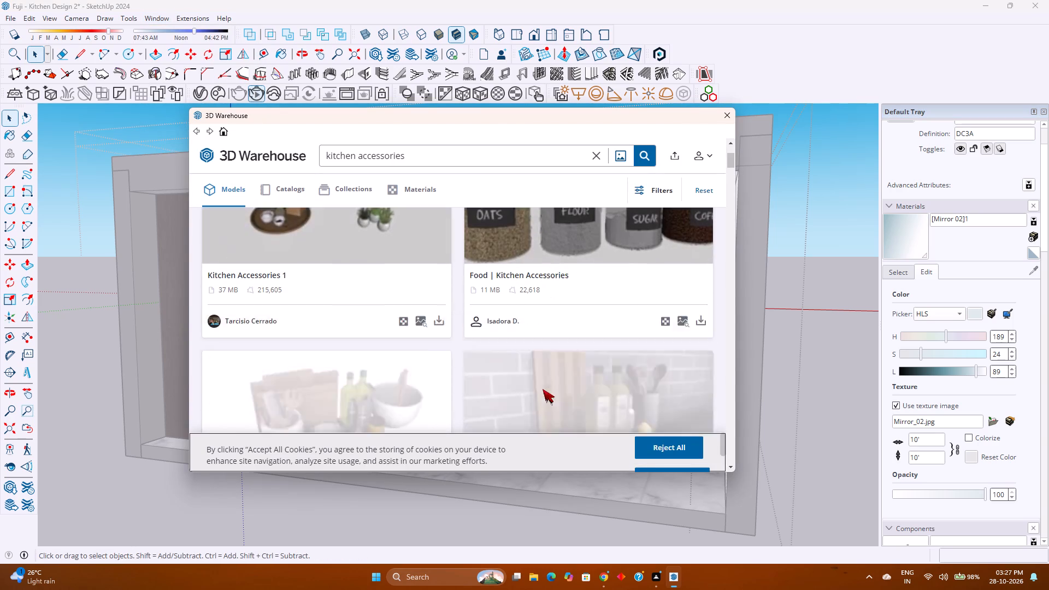
scroll(543, 389, down, 19)
scroll(545, 386, down, 2)
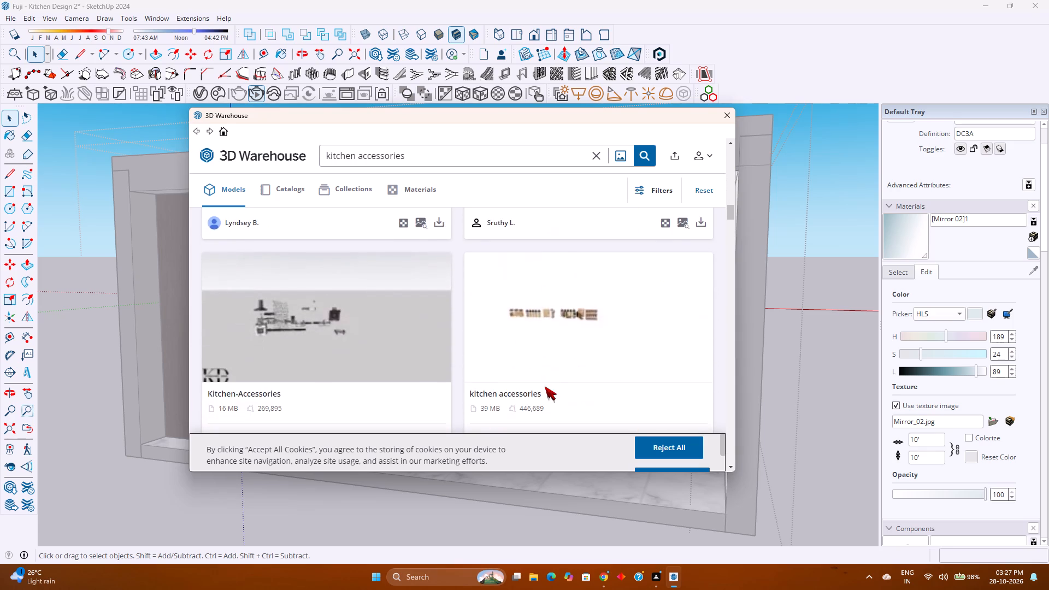
scroll(545, 386, down, 7)
scroll(410, 346, down, 8)
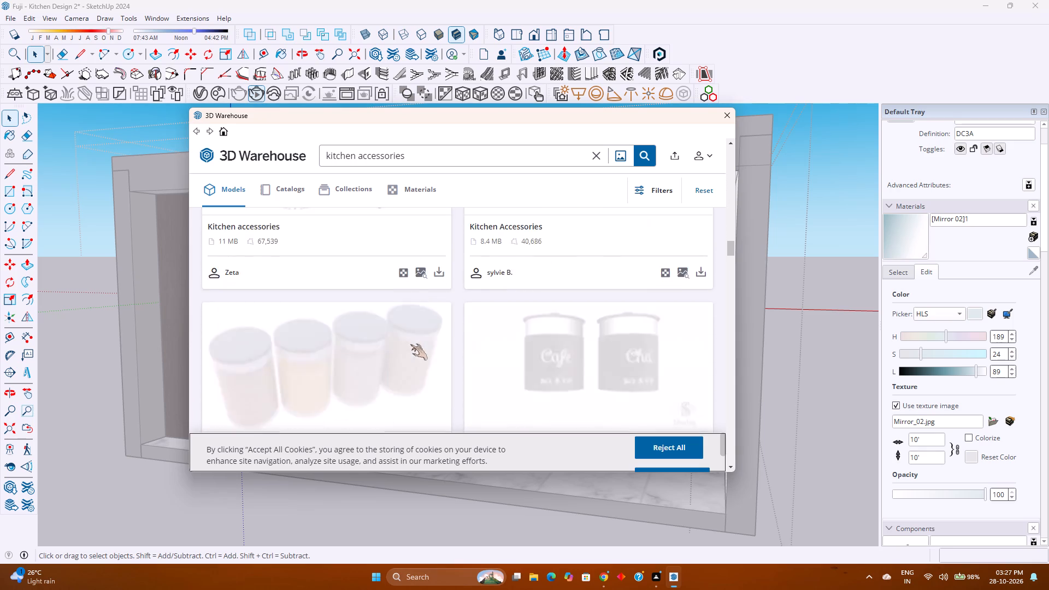
scroll(410, 344, down, 17)
scroll(410, 344, up, 1)
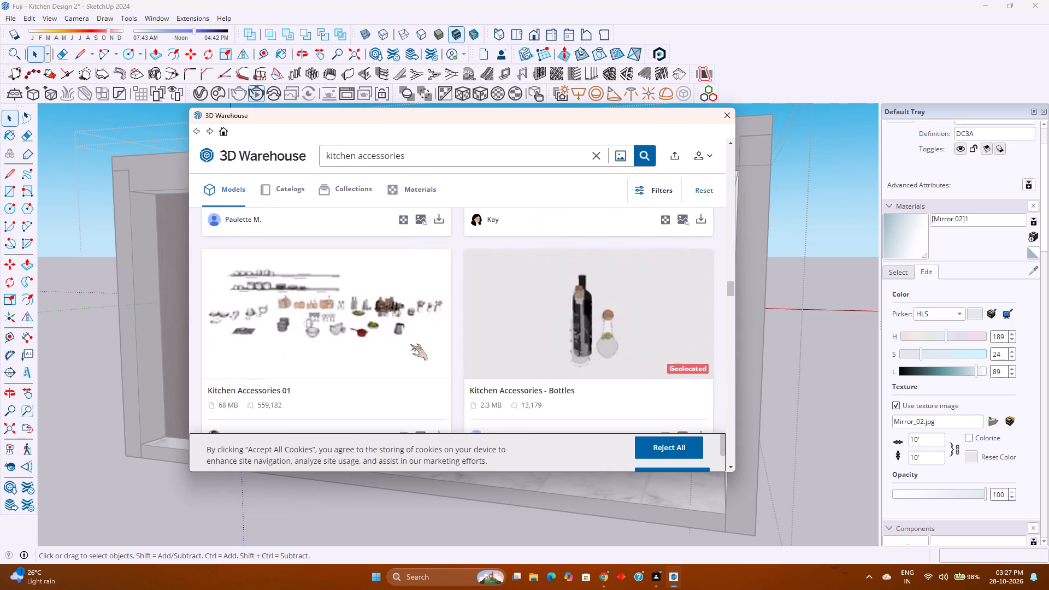
scroll(410, 344, up, 3)
scroll(410, 344, down, 11)
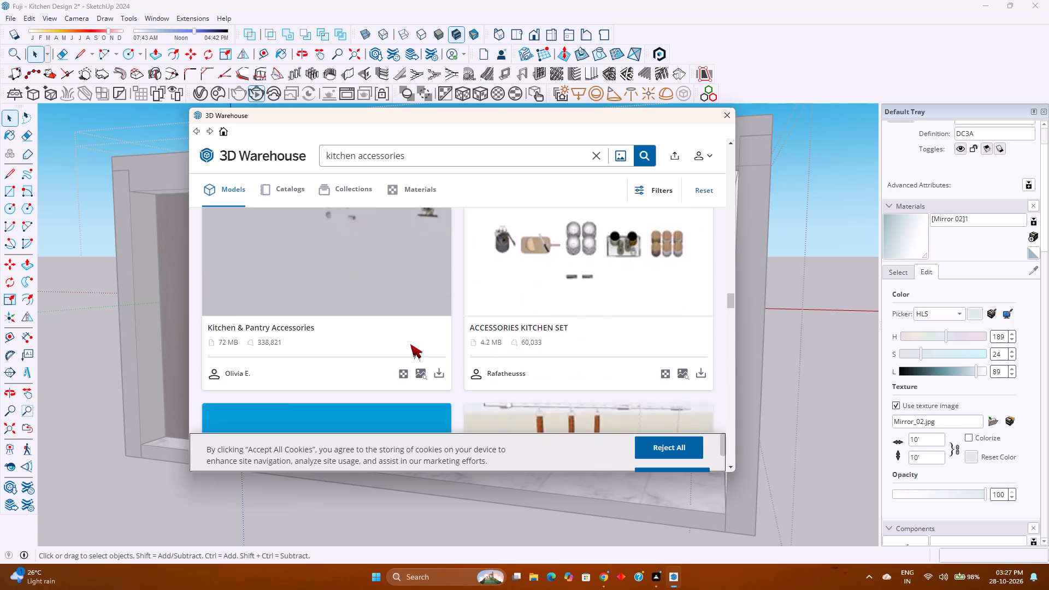
scroll(410, 344, down, 8)
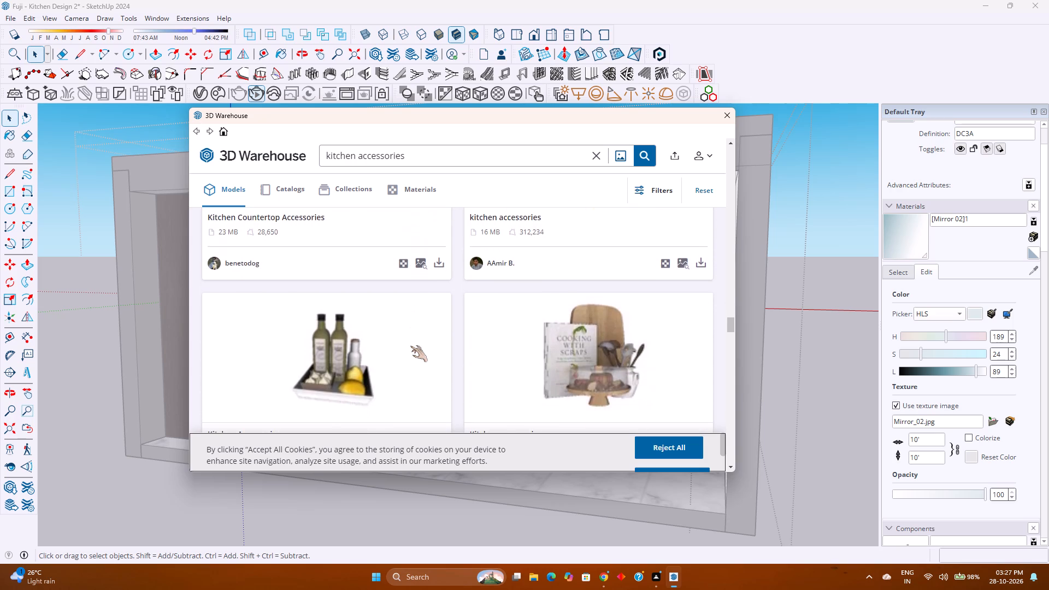
scroll(410, 346, down, 2)
scroll(410, 346, up, 1)
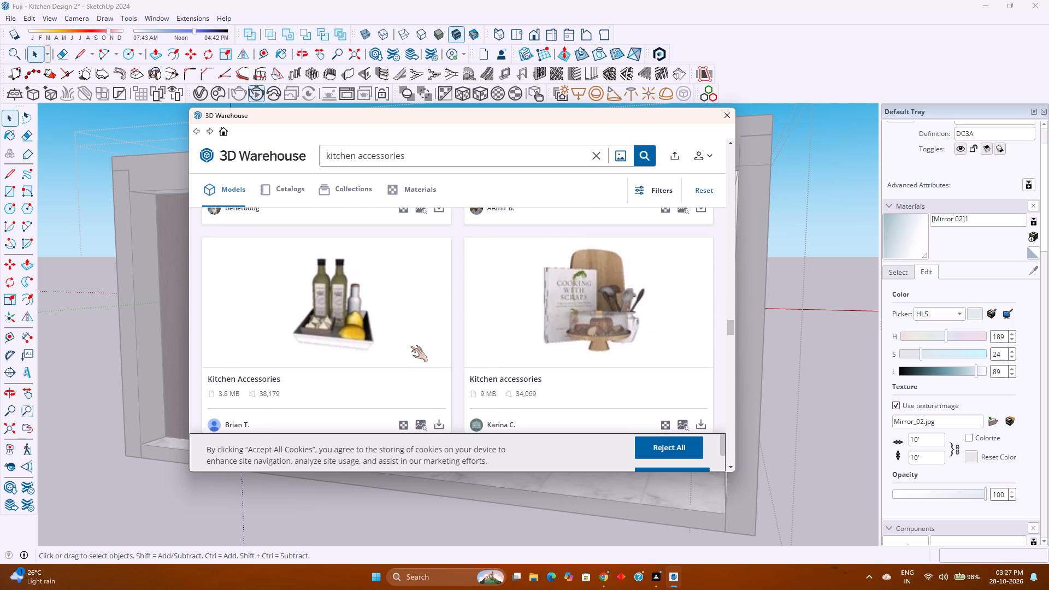
scroll(410, 346, down, 4)
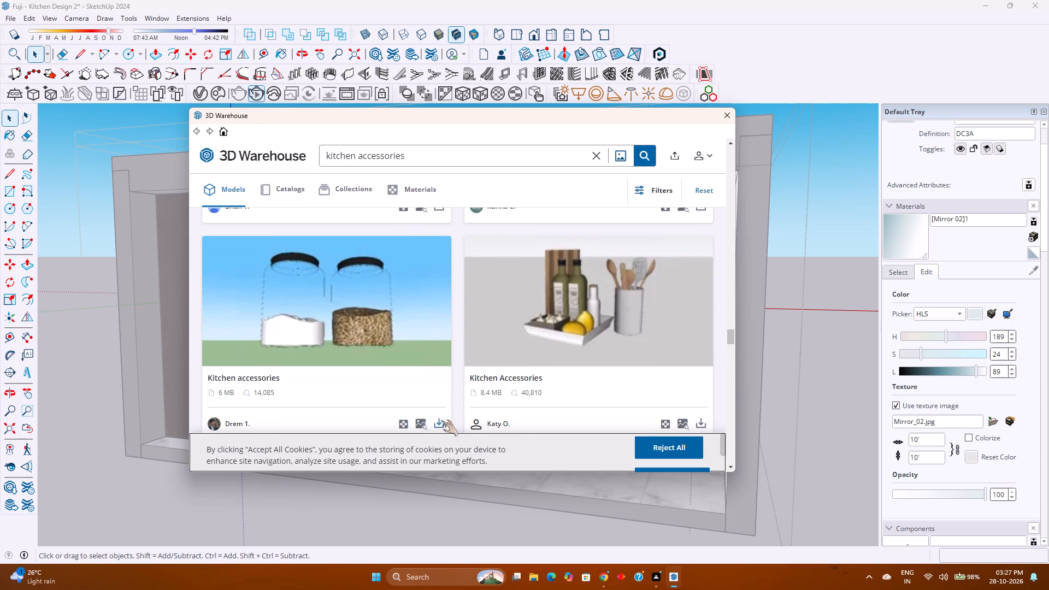
Load the Kitchen accessories model with two black-lidded jars directly into the model and place it on the oven cabinet's middle shelf.
click(438, 423)
click(435, 308)
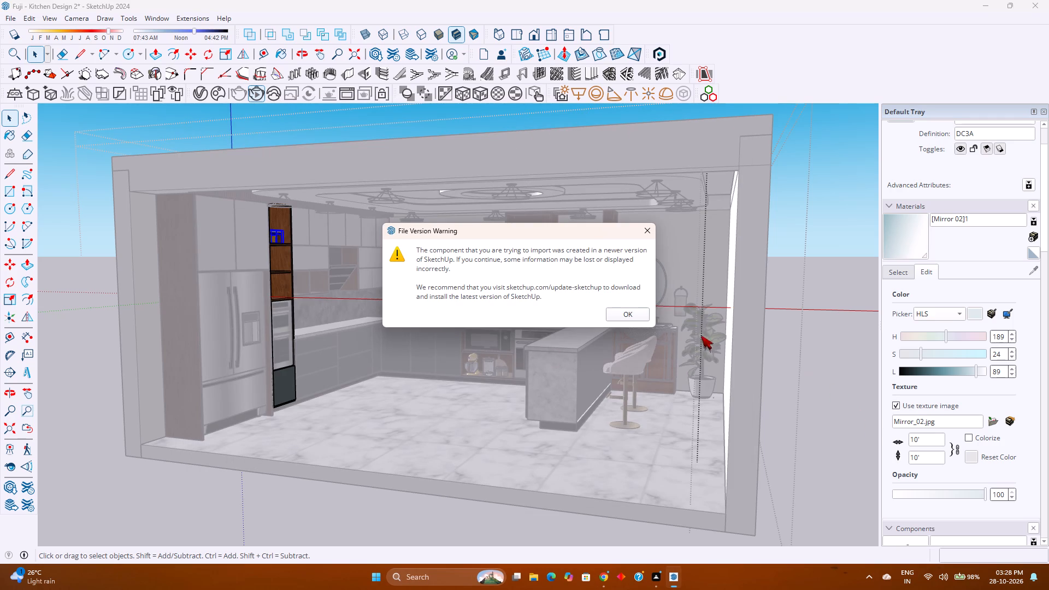
click(640, 317)
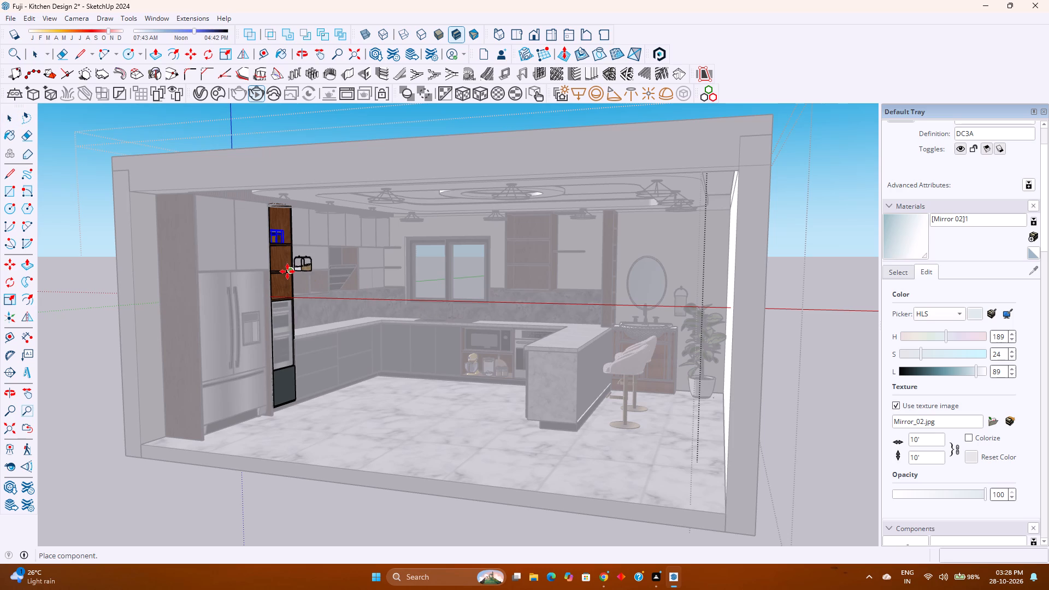
scroll(287, 272, up, 15)
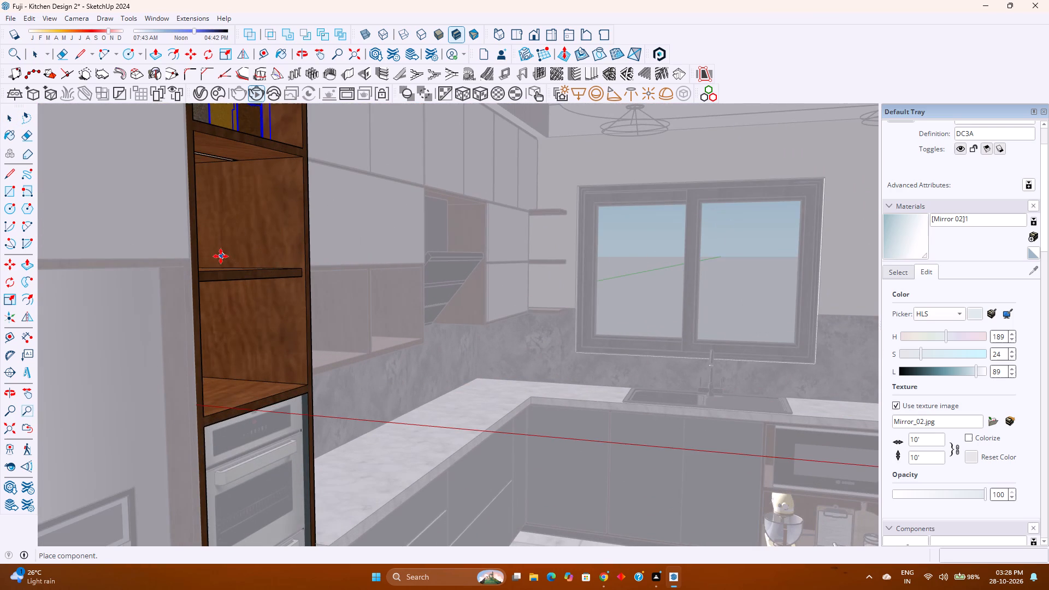
click(211, 270)
Rotate the two-jar set 90 degrees horizontally about its front bottom corner so the jars stand side by side facing the room.
scroll(269, 263, up, 3)
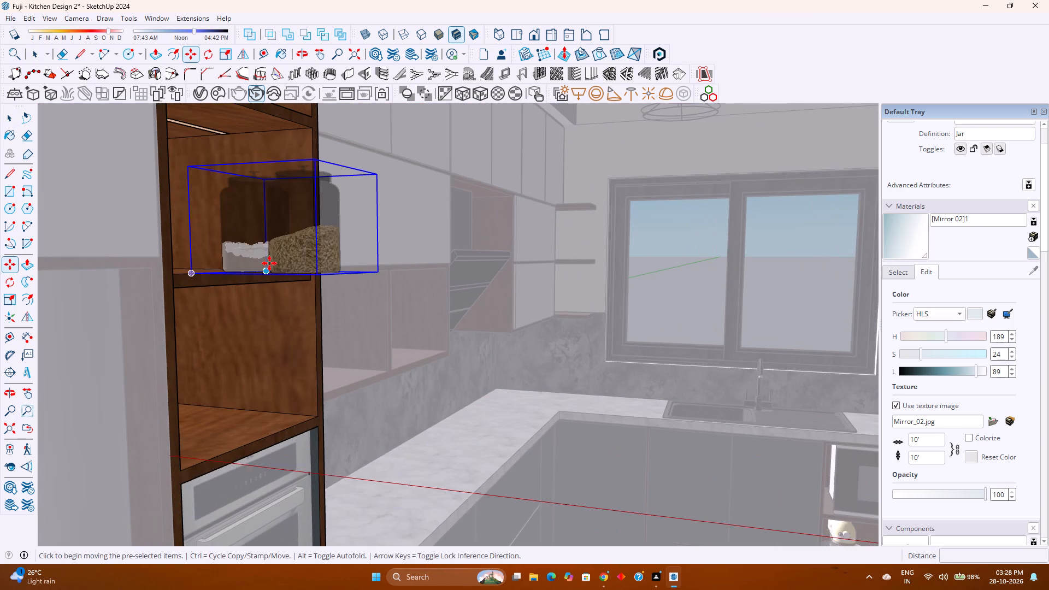
middle_drag(257, 279, 184, 300)
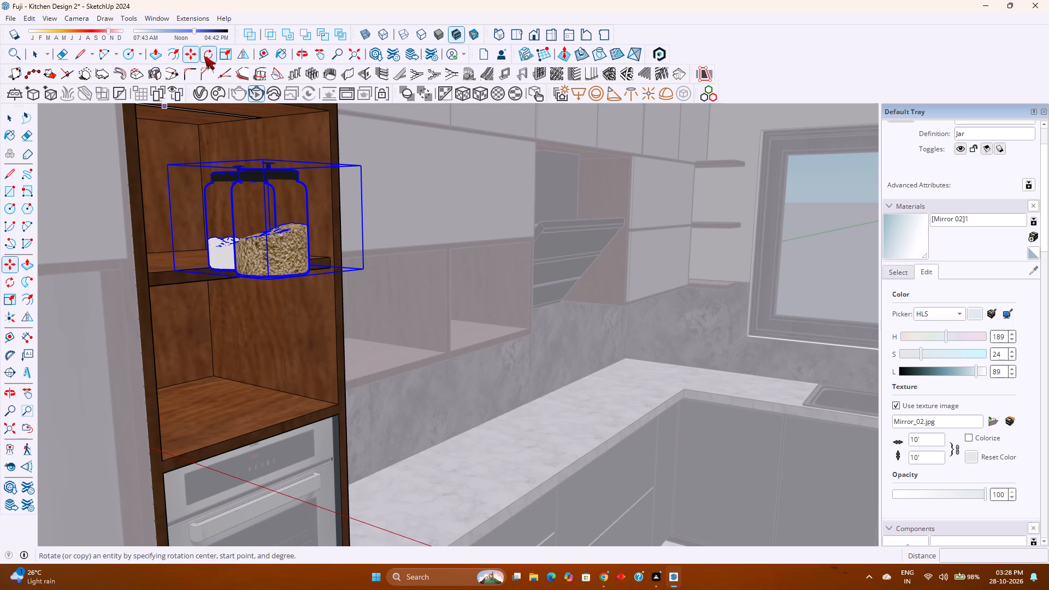
click(204, 56)
click(268, 276)
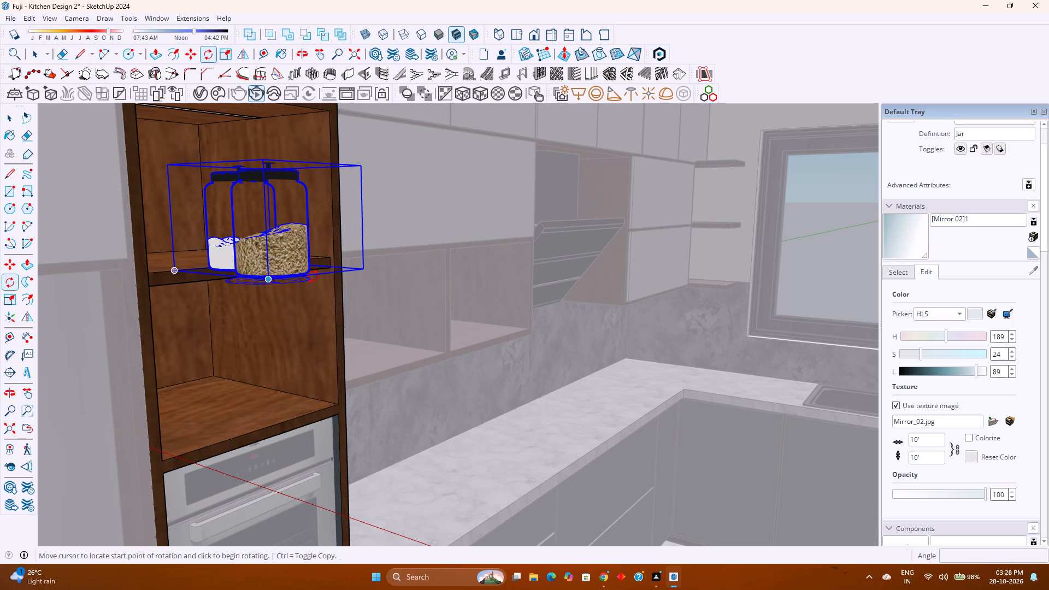
click(363, 271)
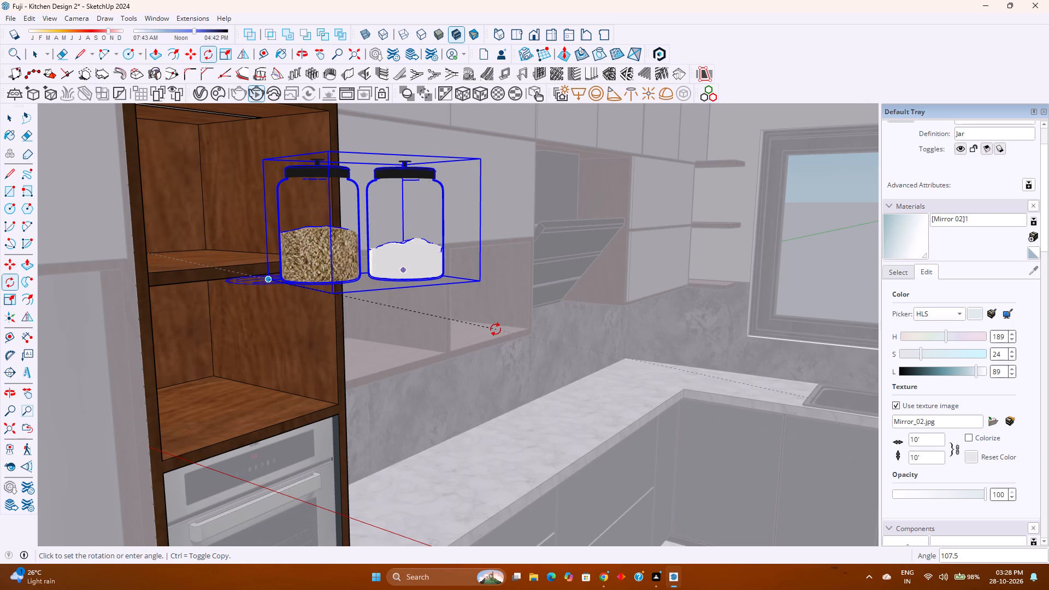
text(90)
key(Return)
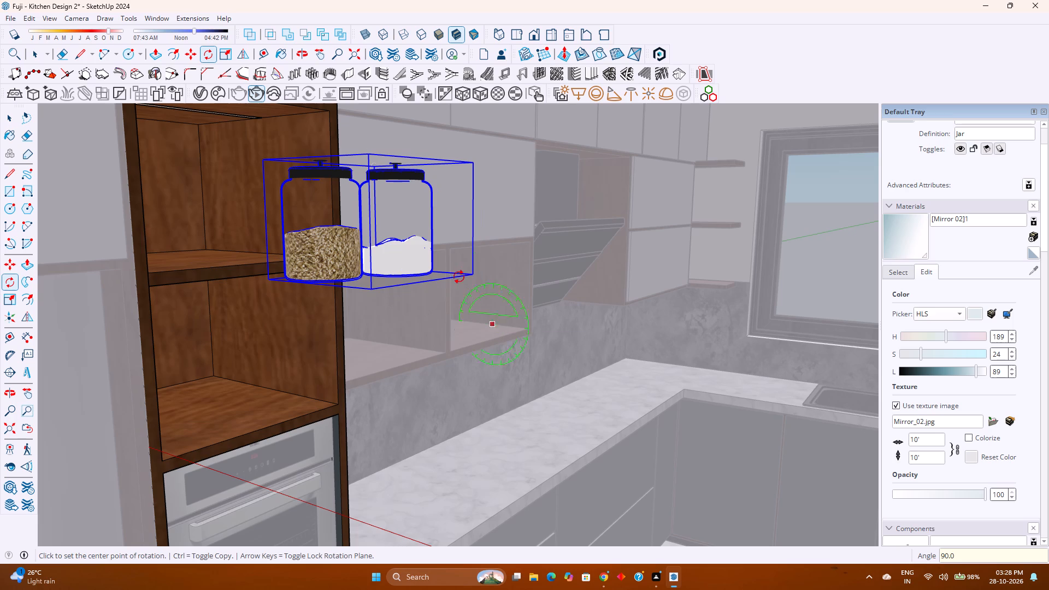
Move the rotated jar set back into the cabinet, onto the middle shelf near its front edge.
key(m)
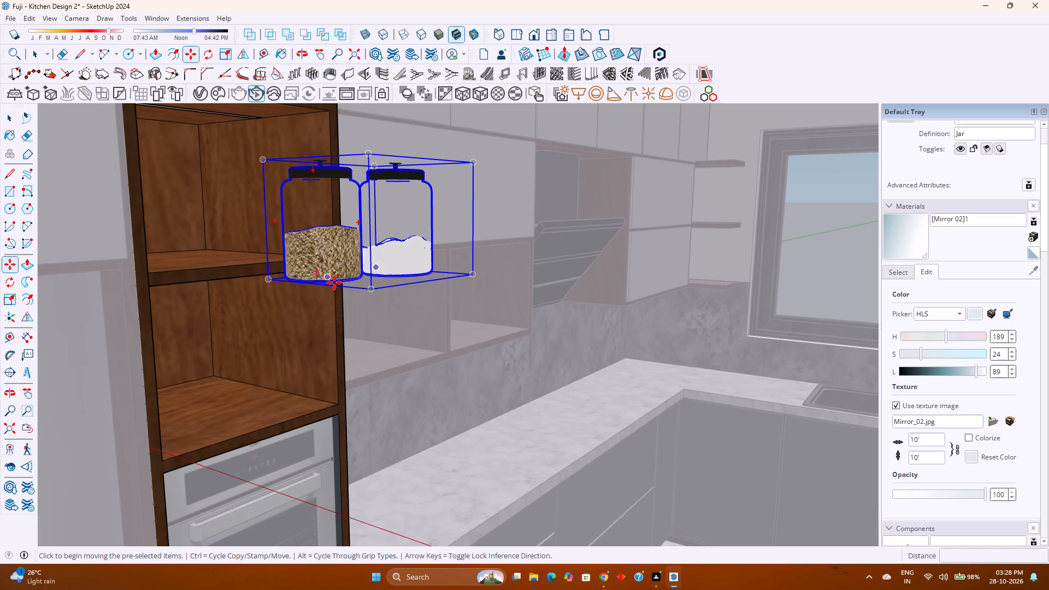
click(368, 288)
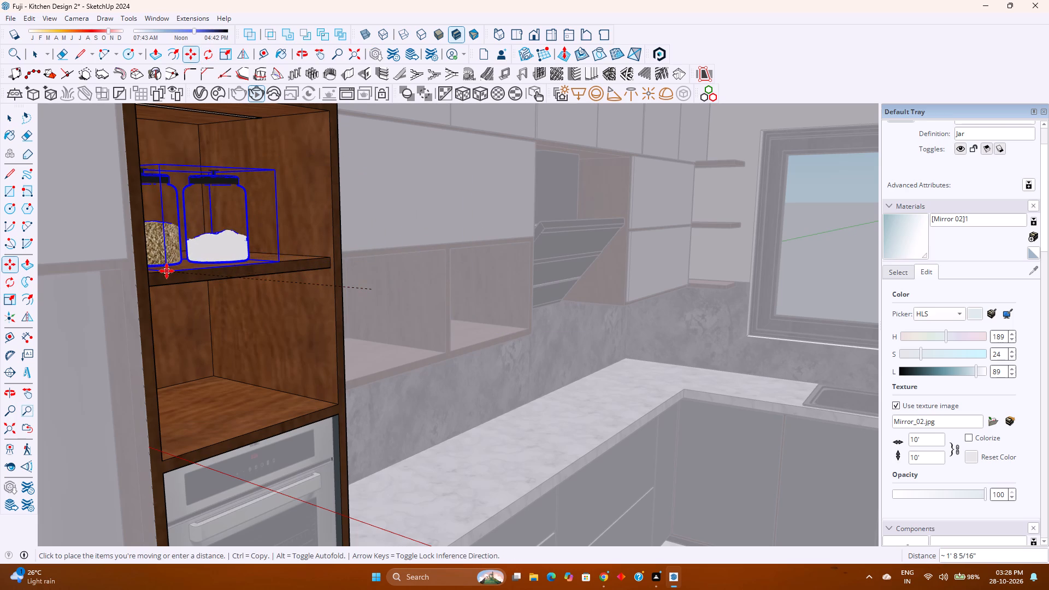
click(175, 267)
Copy the two-jar set straight down 1' 2 1/2" onto the open shelf just above the oven.
scroll(194, 267, up, 2)
middle_click(194, 267)
middle_drag(195, 270, 160, 287)
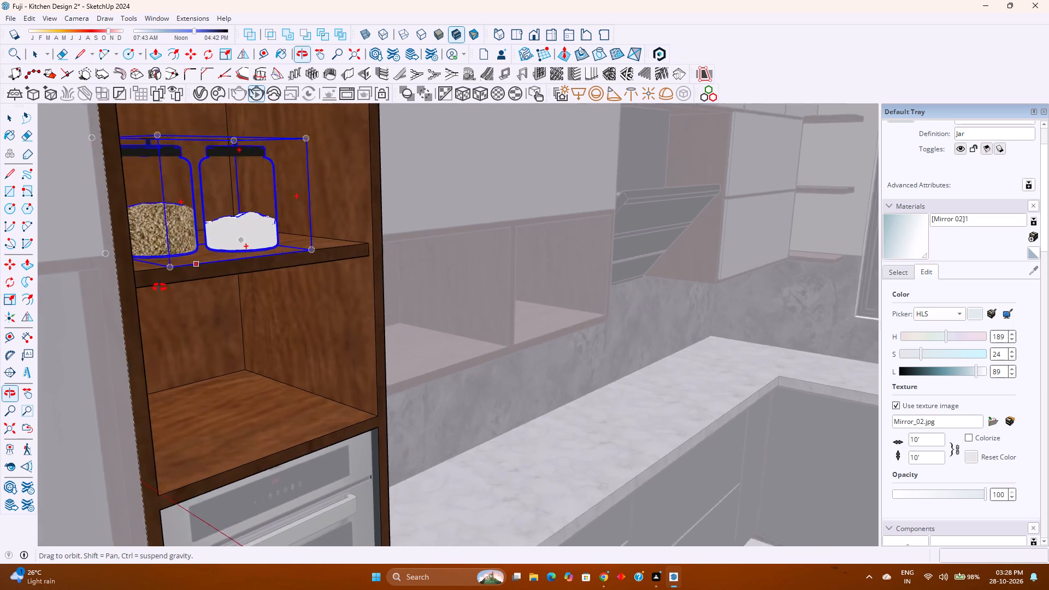
middle_drag(160, 287, 100, 309)
middle_drag(100, 309, 197, 293)
scroll(198, 291, down, 2)
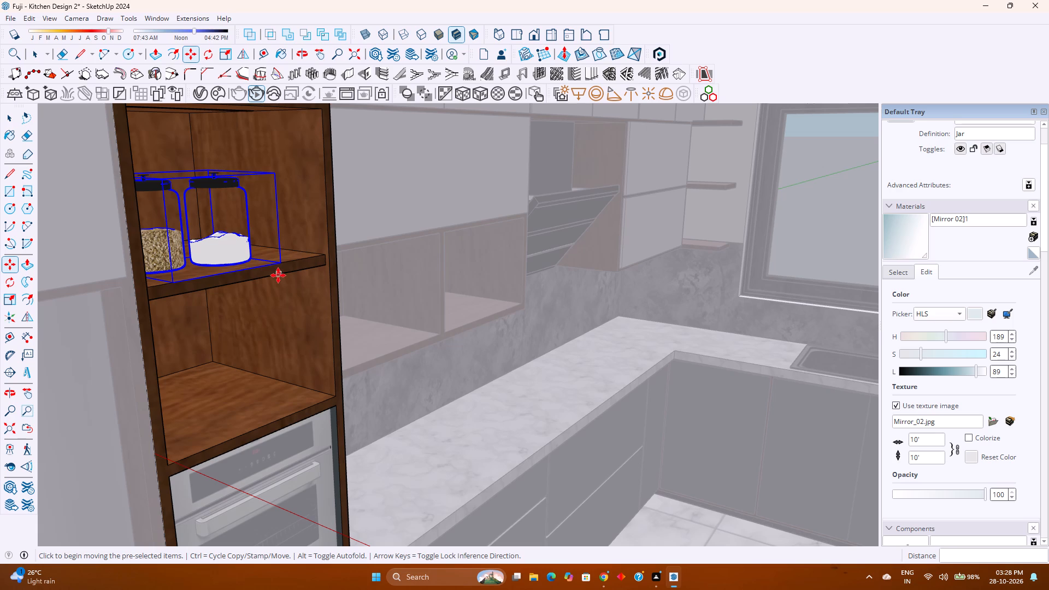
scroll(276, 272, down, 1)
scroll(364, 289, down, 3)
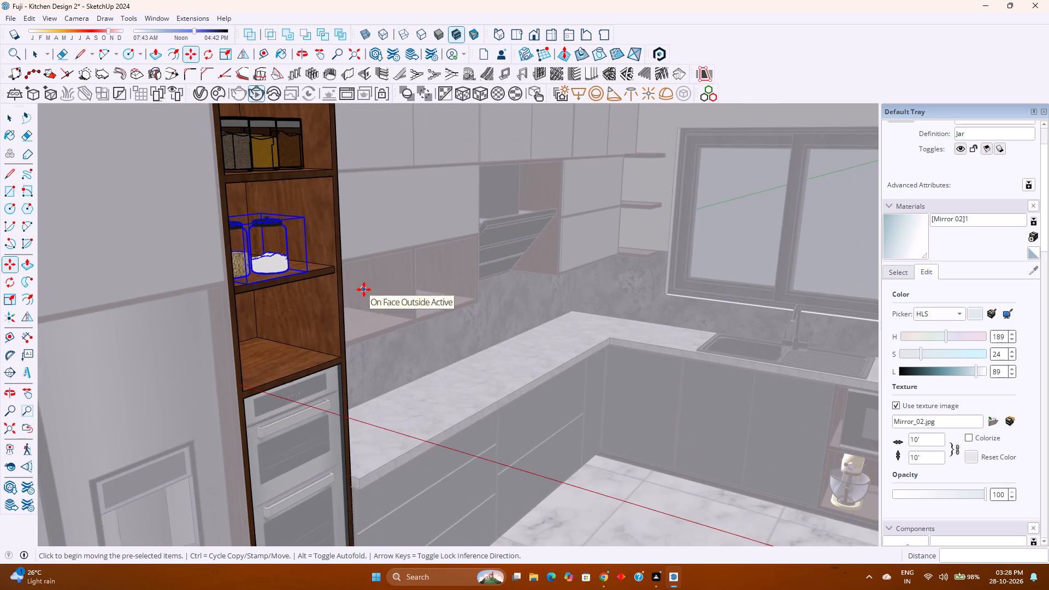
shift+middle_drag(384, 291, 469, 317)
shift+middle_click(475, 320)
shift+middle_click(476, 320)
shift+middle_click(476, 320)
middle_drag(420, 324, 352, 318)
middle_click(344, 317)
middle_drag(335, 316, 256, 303)
middle_click(255, 303)
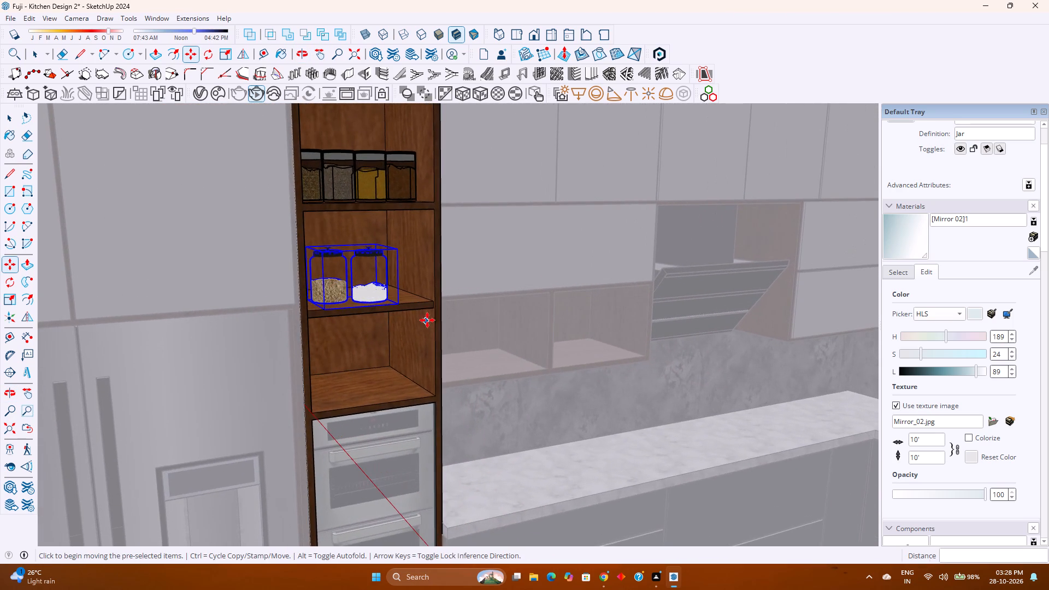
scroll(431, 317, up, 3)
click(387, 302)
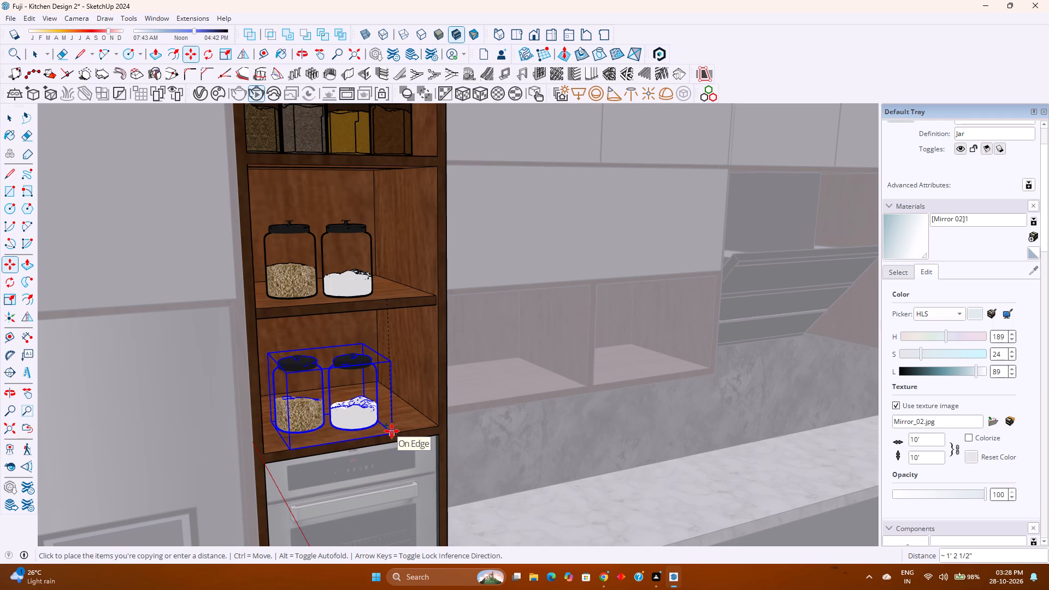
key(Up)
click(391, 431)
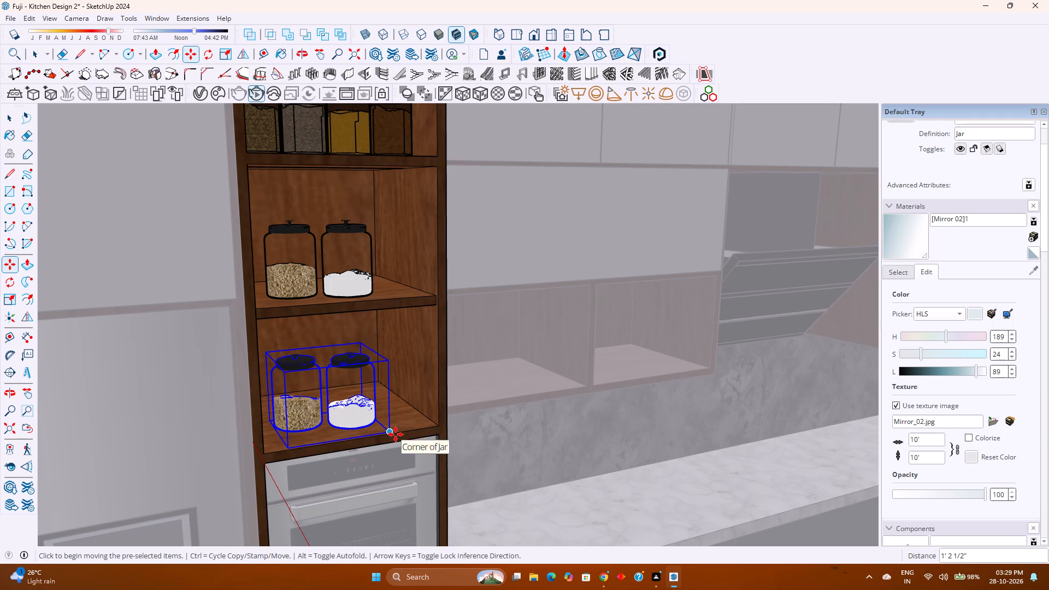
Flip the copied jar set across its red plane so the white-filled and grain-filled jars swap sides.
click(244, 52)
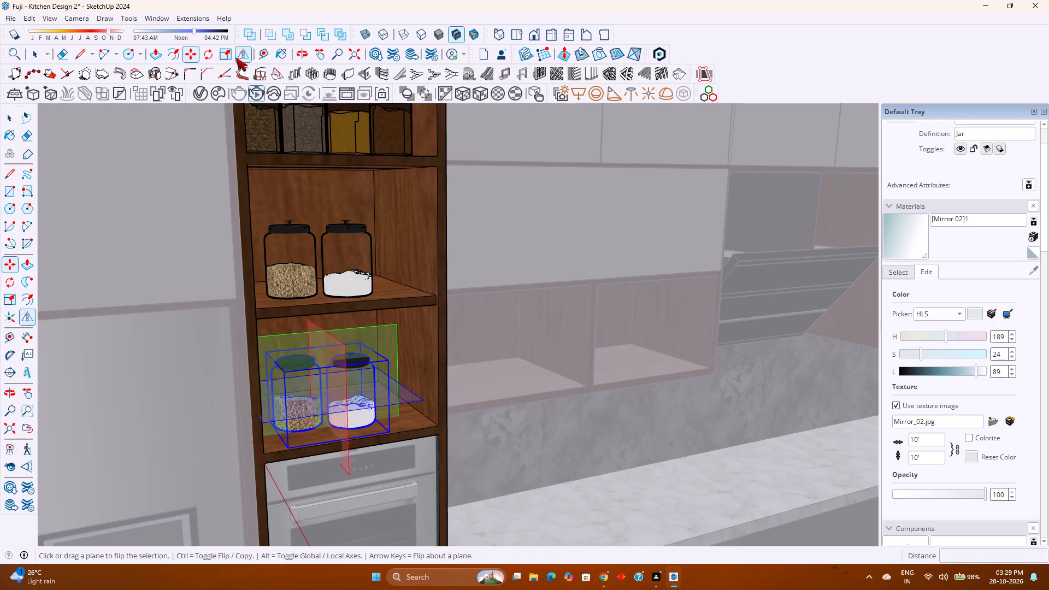
click(350, 424)
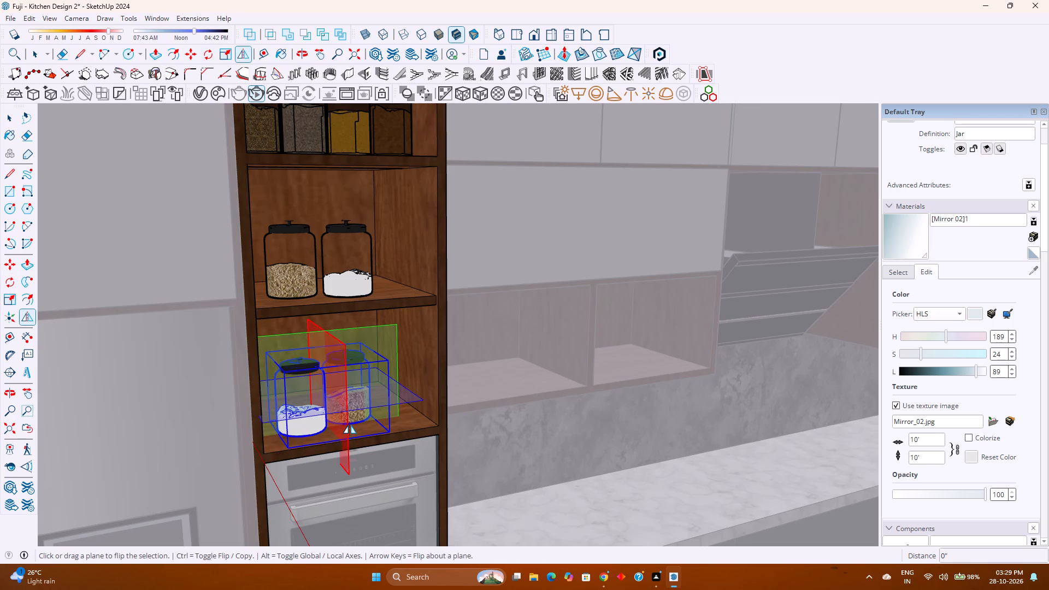
key(space)
key(Escape)
Unhide the glass doors inside the tall oven cabinet group so they cover the filled shelves.
scroll(353, 422, down, 4)
middle_drag(353, 422, 384, 382)
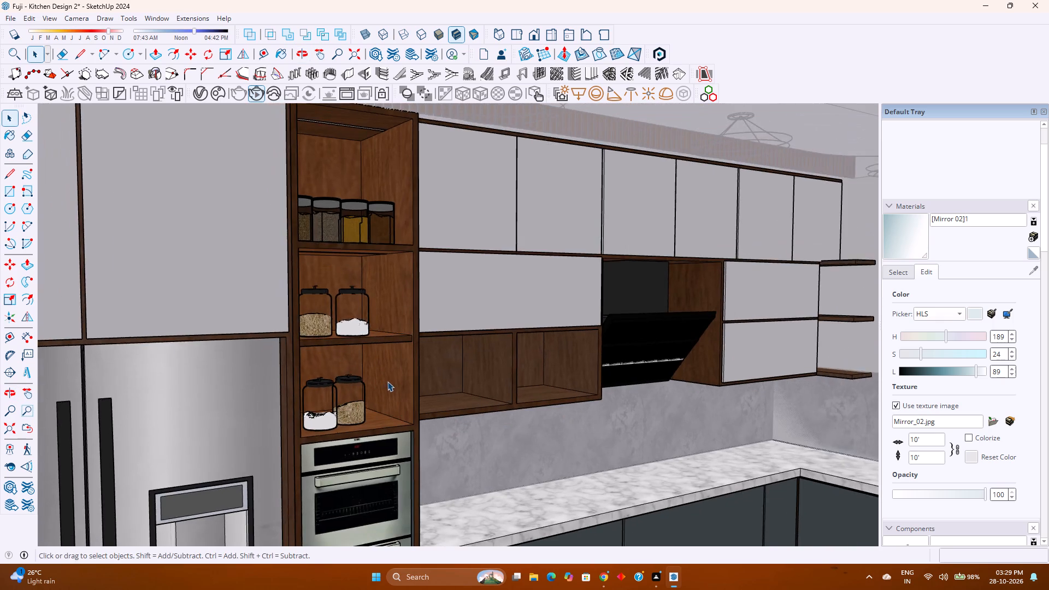
scroll(387, 381, down, 2)
double_click(399, 251)
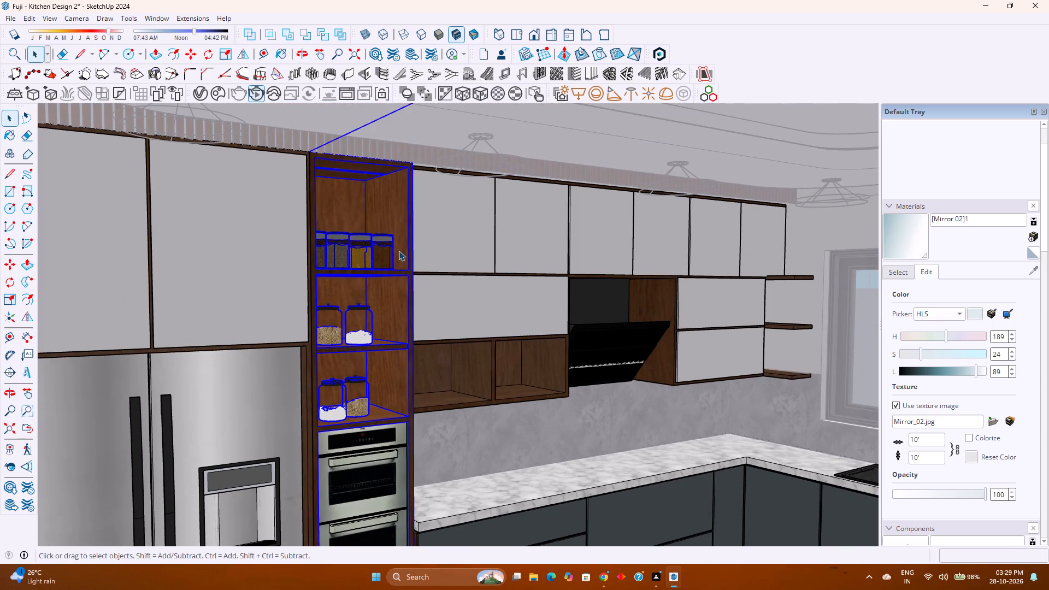
scroll(399, 251, up, 3)
click(34, 17)
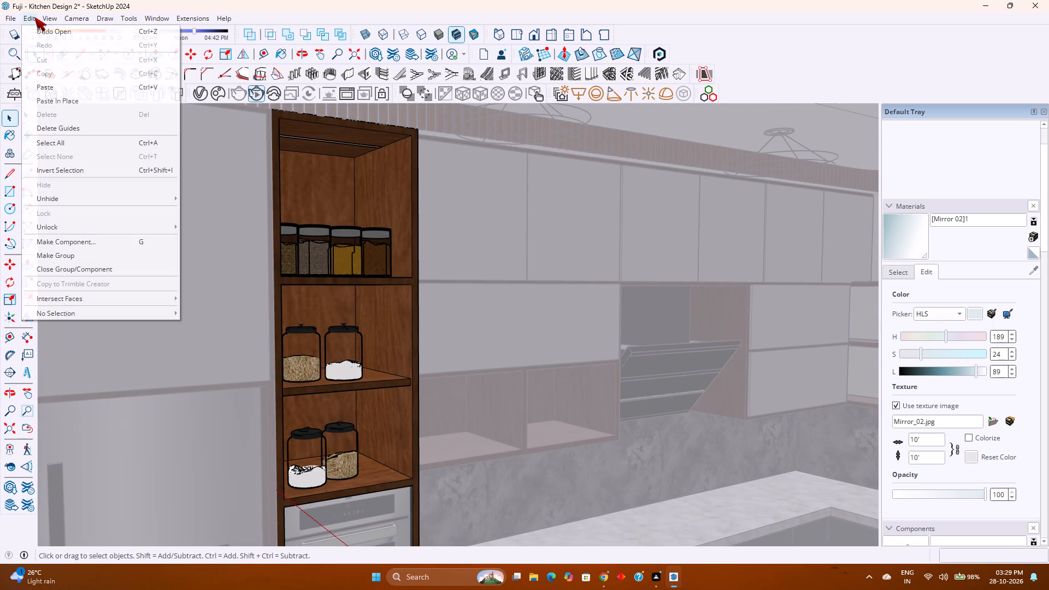
click(115, 193)
click(210, 210)
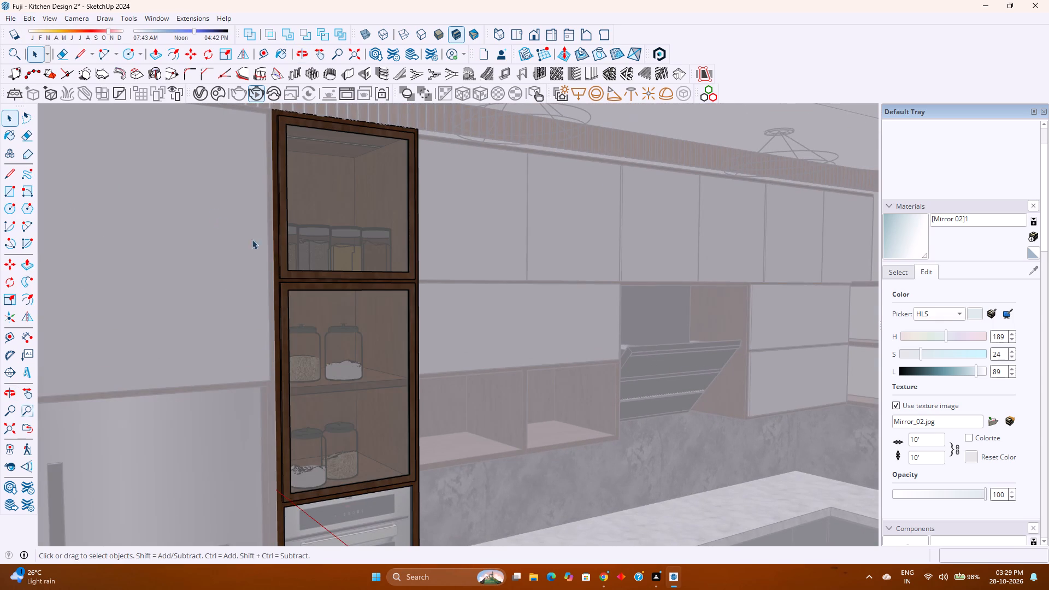
key(Escape)
Load the Food | Kitchen Accessories labelled jar set from 3D Warehouse directly into the kitchen model.
scroll(389, 326, down, 8)
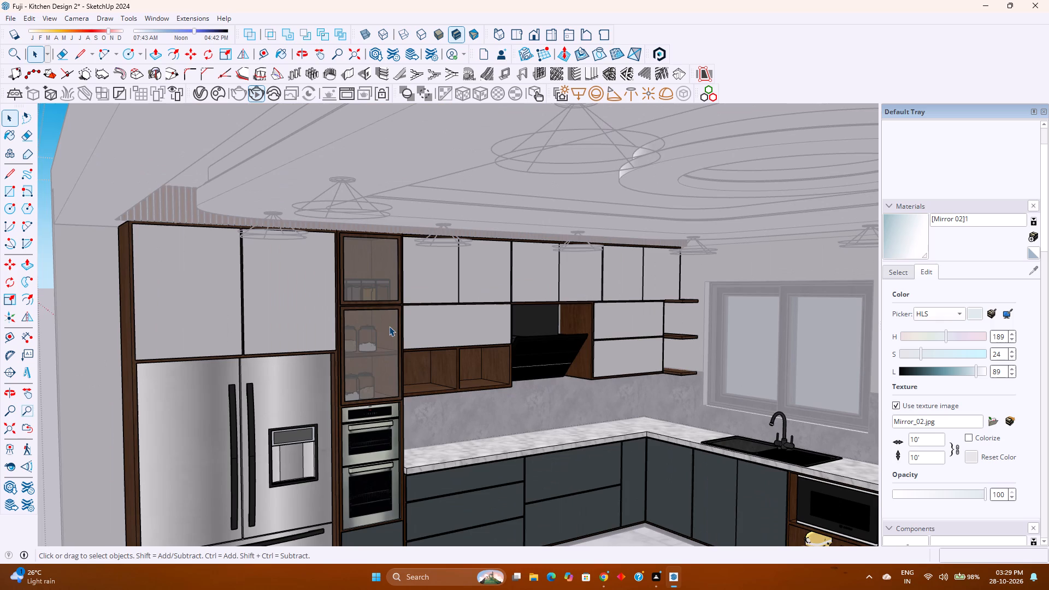
shift+middle_drag(473, 336, 445, 326)
middle_drag(434, 324, 502, 329)
middle_click(502, 329)
shift+middle_drag(517, 339, 354, 301)
middle_click(354, 301)
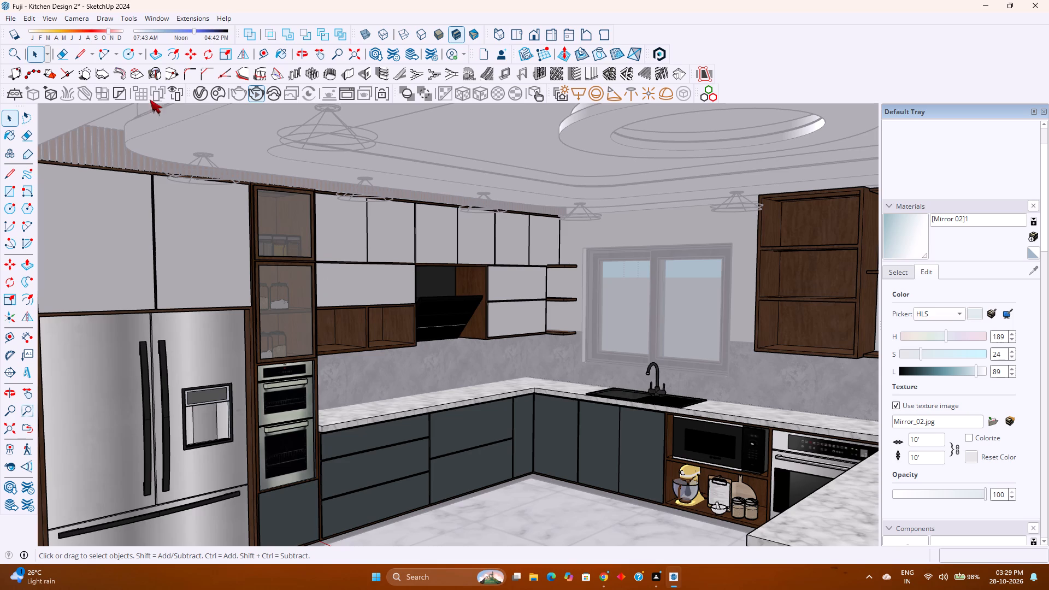
click(161, 15)
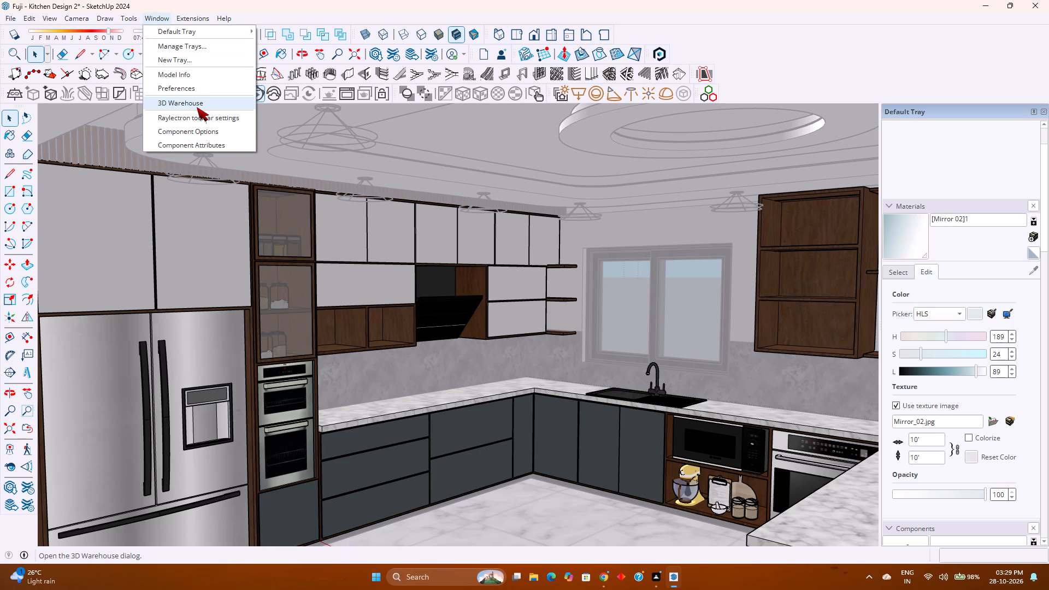
click(197, 107)
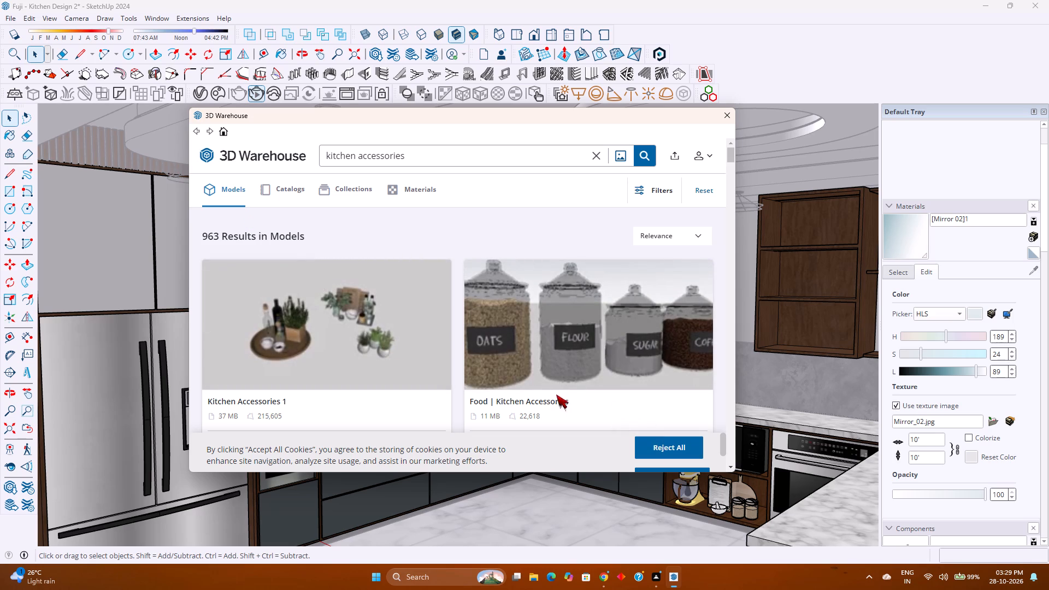
scroll(557, 392, down, 2)
click(697, 338)
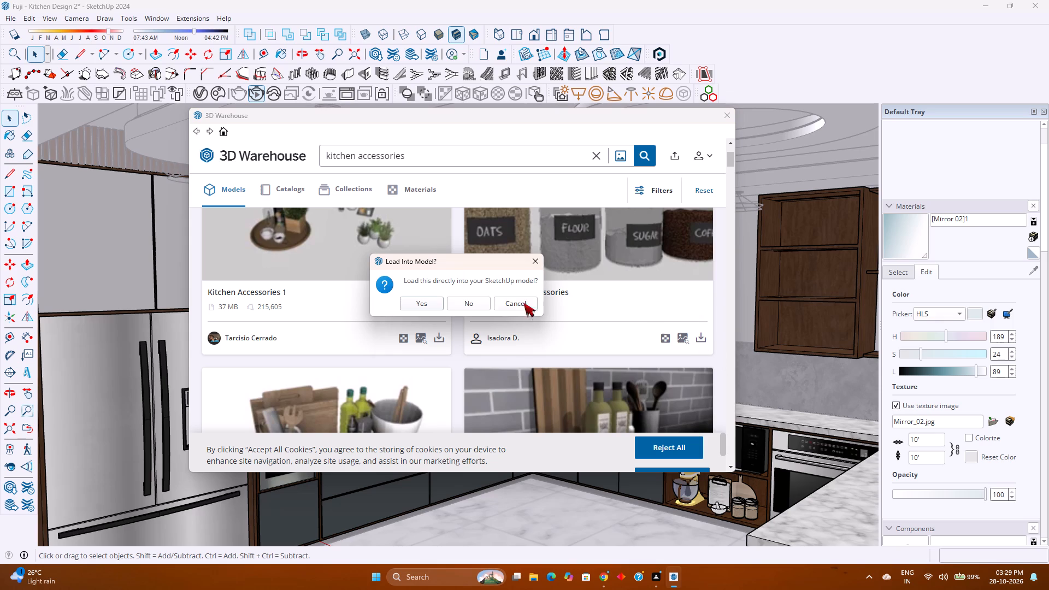
click(429, 301)
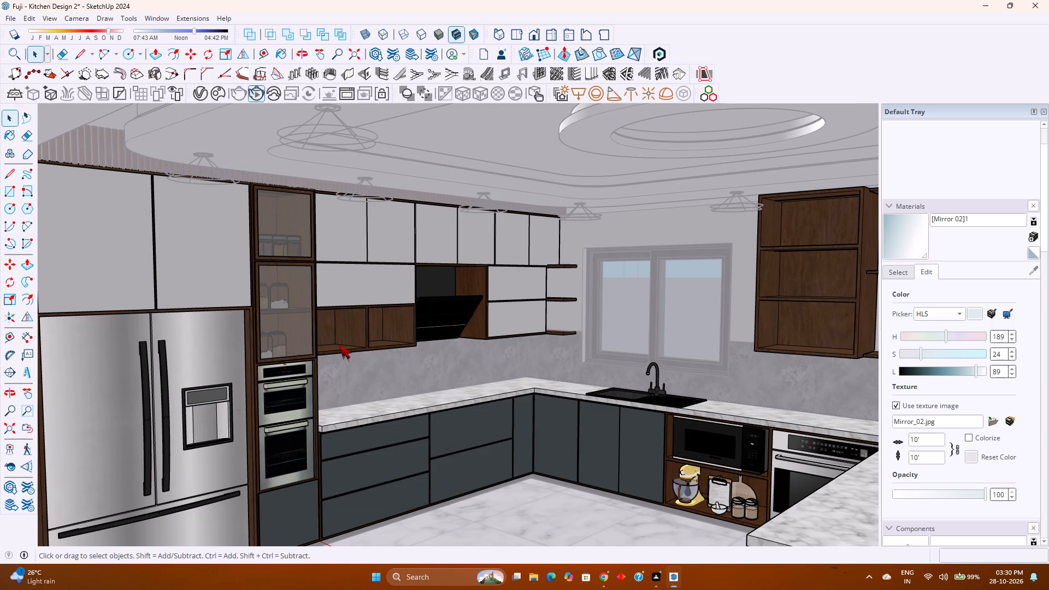
scroll(341, 345, down, 1)
scroll(357, 343, up, 12)
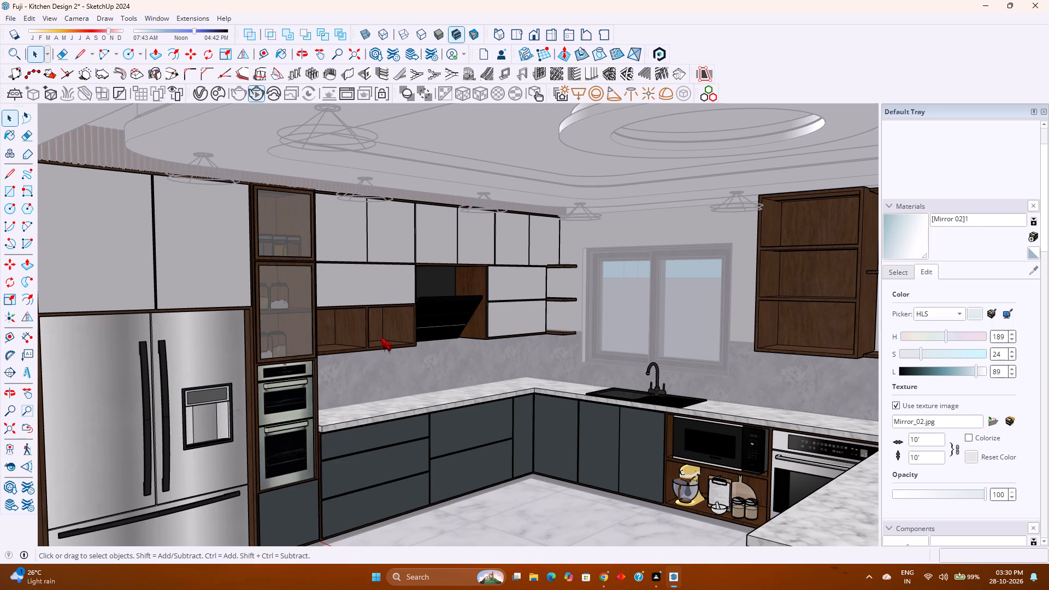
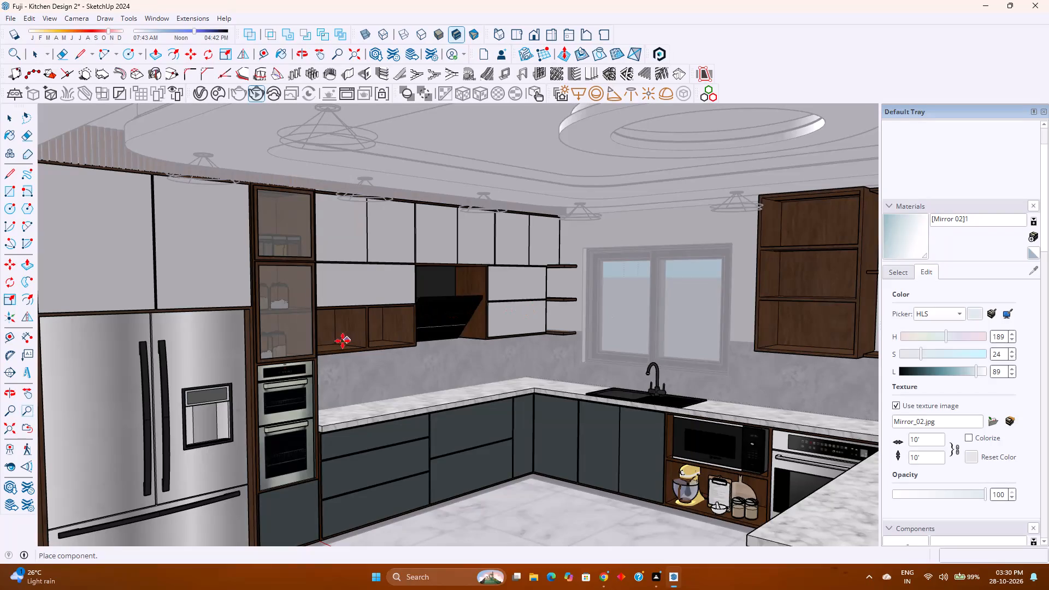
Place the labelled jar set in the open shelf between the tall oven cabinet and the range hood.
scroll(387, 351, down, 1)
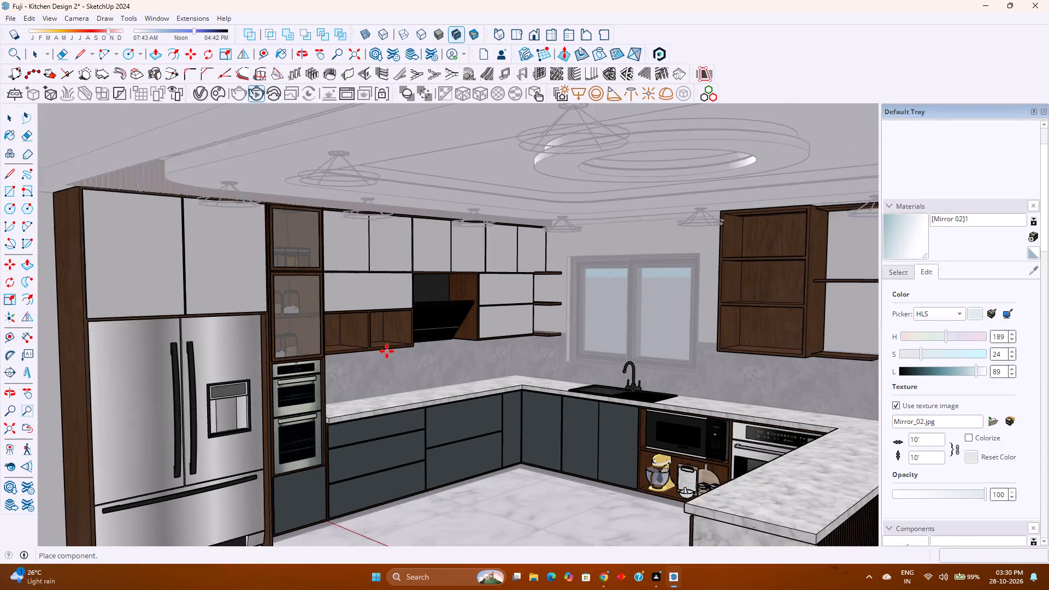
scroll(387, 351, down, 1)
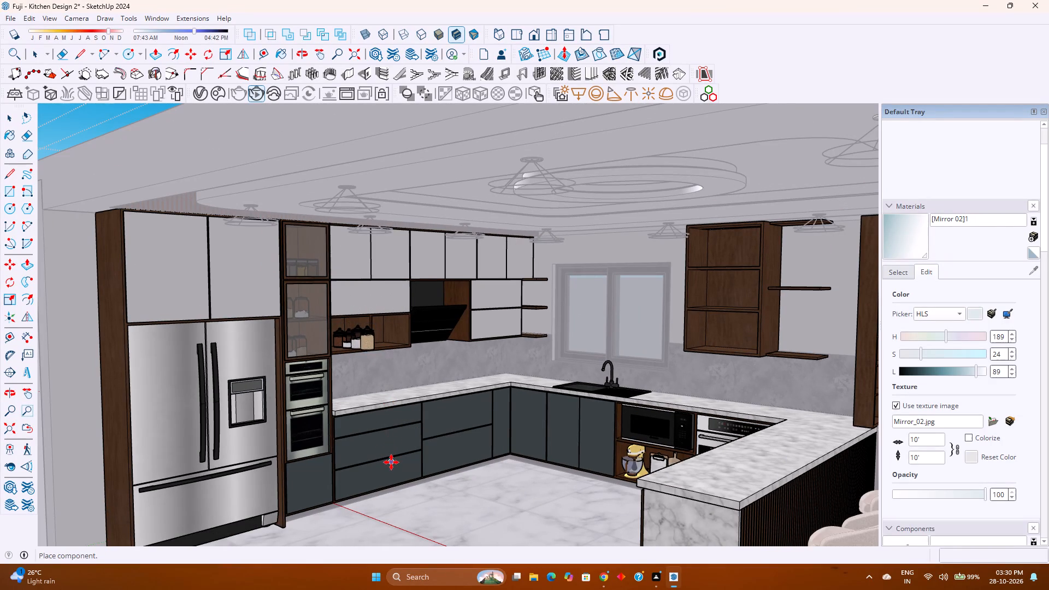
click(391, 462)
Rotate the labelled jar set 90 degrees horizontally about its bottom corner so the labels face the room.
scroll(364, 358, up, 10)
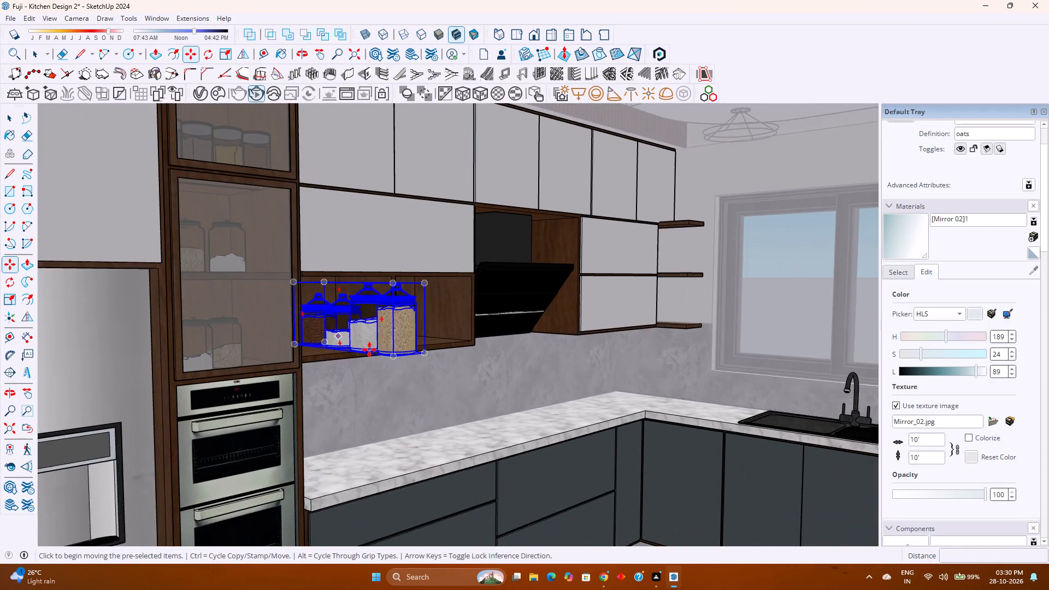
scroll(415, 358, up, 2)
middle_drag(415, 358, 373, 363)
middle_click(373, 363)
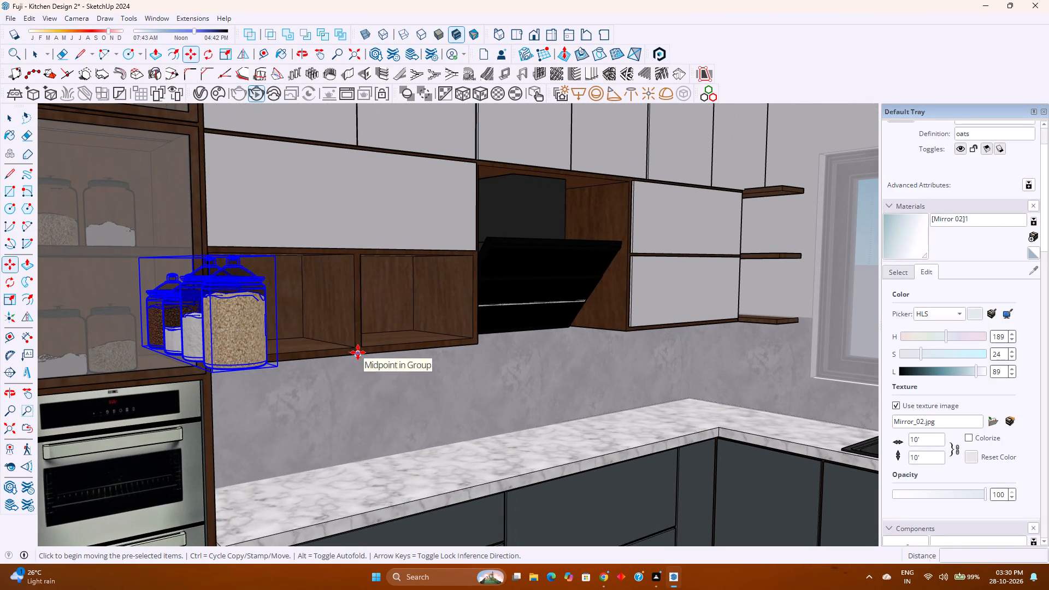
click(211, 56)
key(Up)
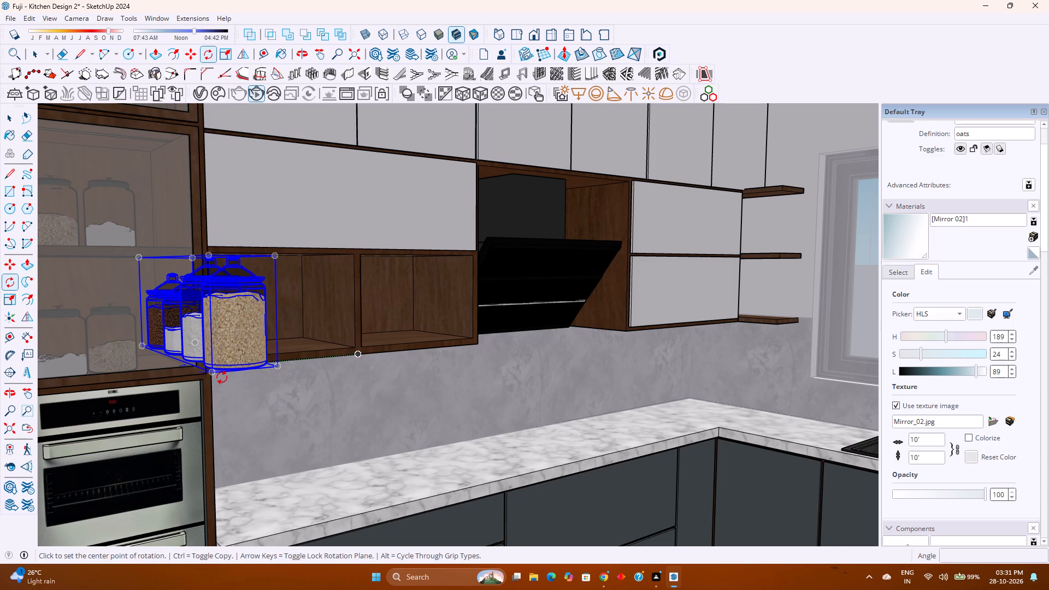
click(214, 374)
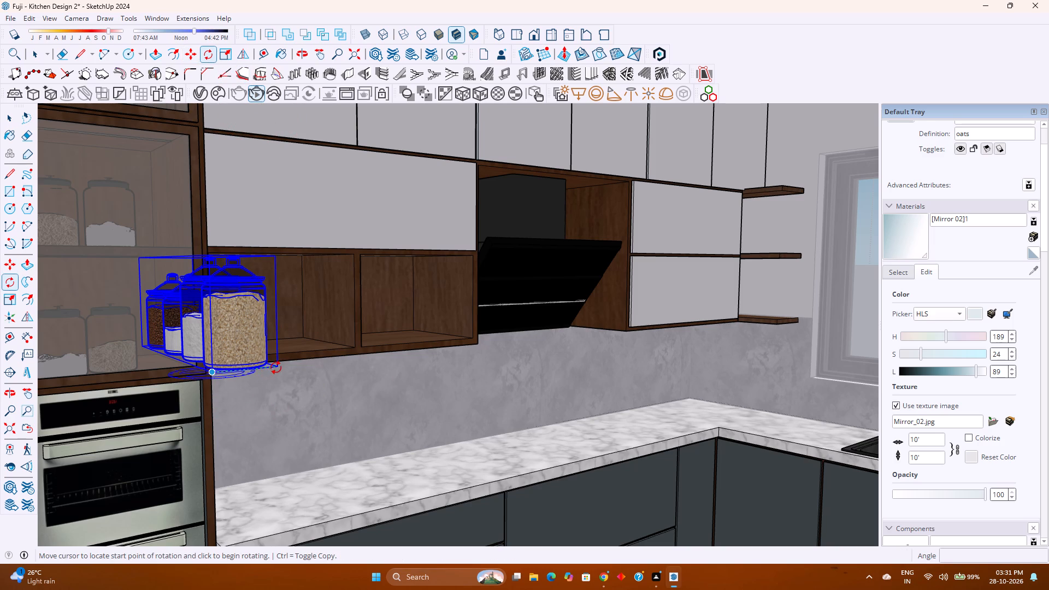
click(279, 366)
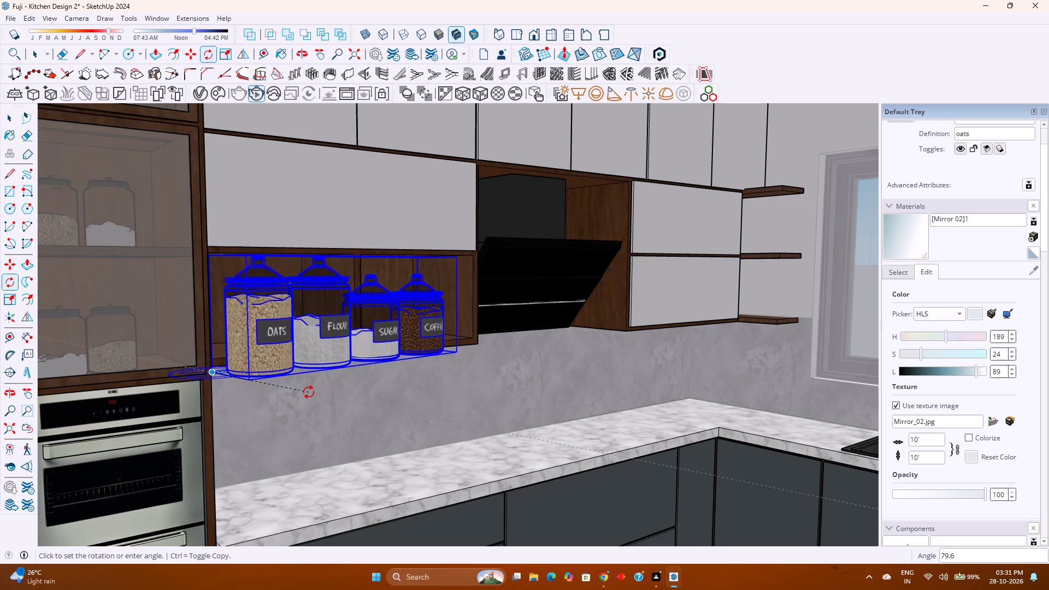
text(90)
key(Return)
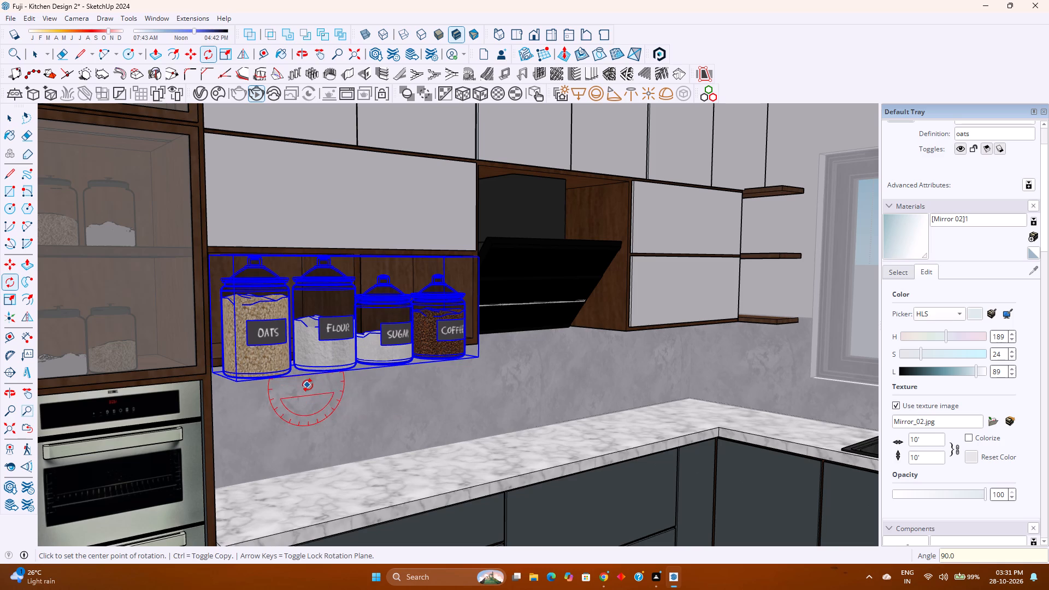
Move the labelled jar set by its bottom corner onto the open shelf's front corner beside the oven cabinet.
key(m)
click(238, 385)
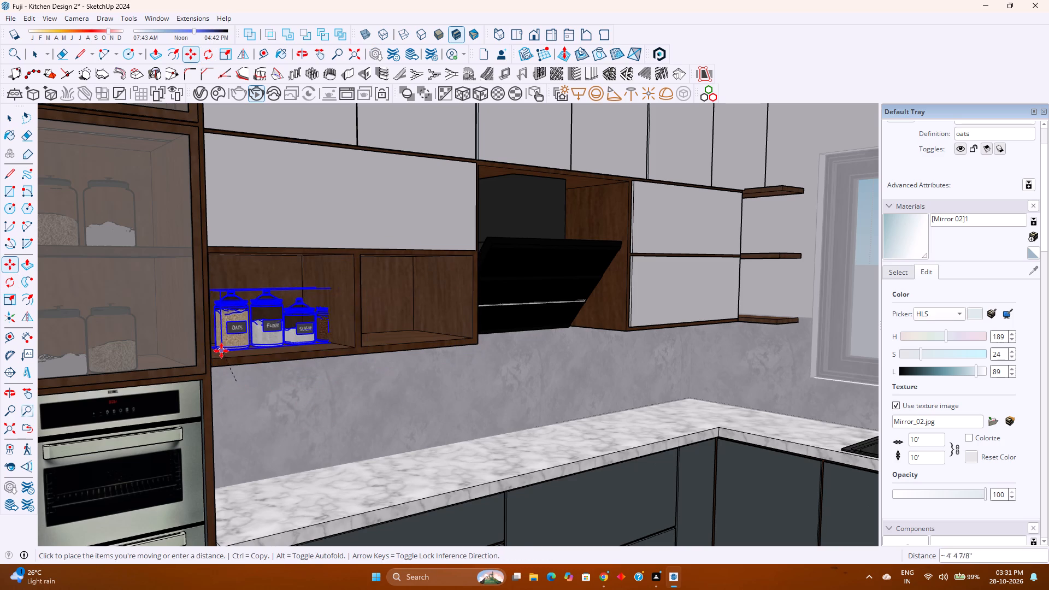
click(213, 356)
Move the jar set about 3 5/16" along the shelf so its coffee-jar end meets the shelf's dividing panel.
scroll(252, 350, up, 3)
middle_drag(252, 350, 121, 378)
middle_click(121, 378)
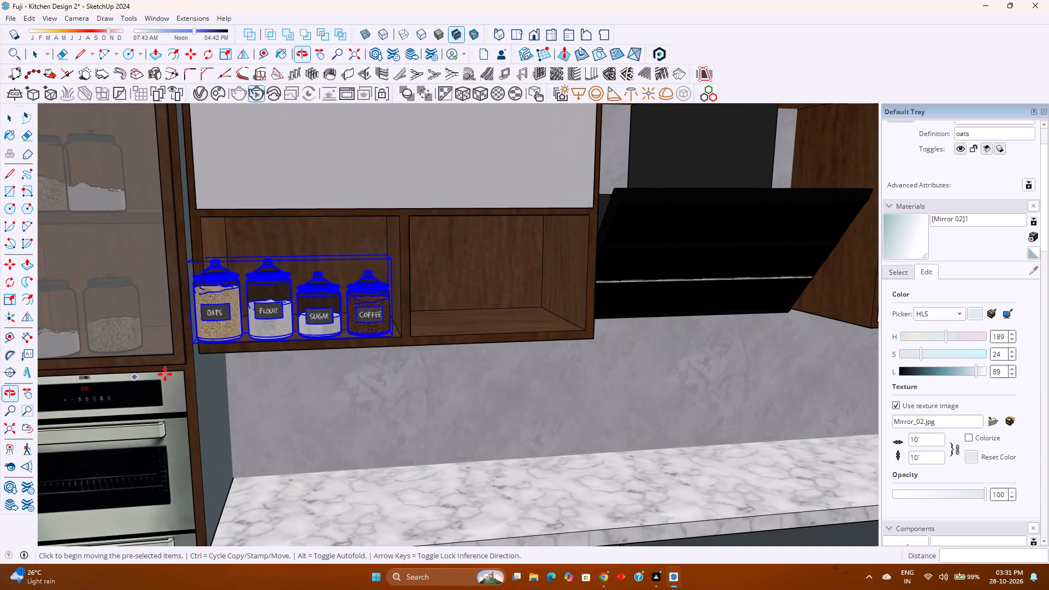
scroll(385, 348, up, 6)
middle_click(390, 344)
middle_drag(390, 344, 351, 361)
middle_click(351, 361)
middle_drag(456, 313, 226, 360)
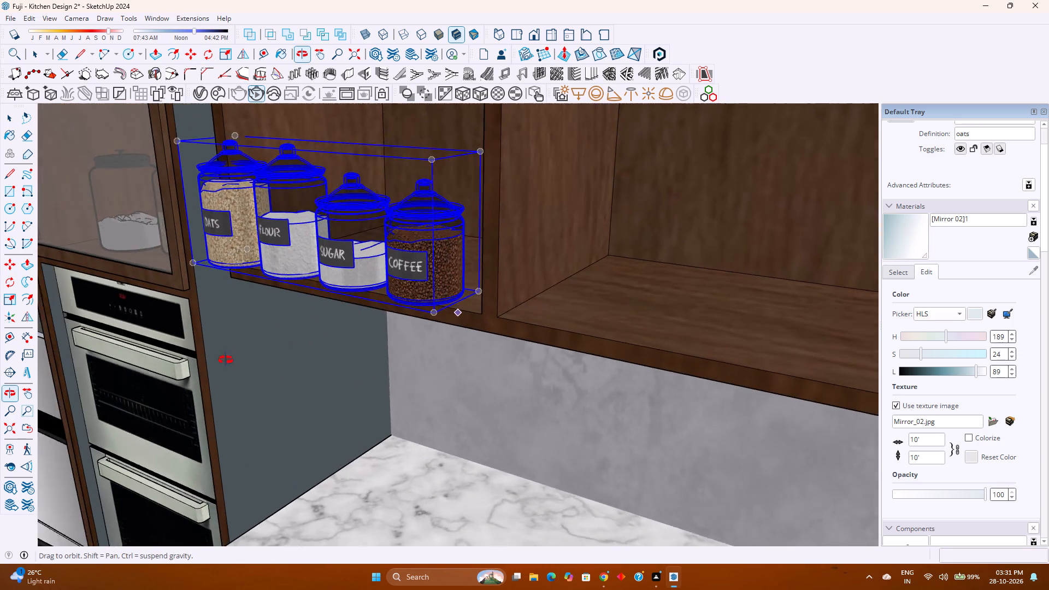
middle_drag(226, 360, 221, 361)
middle_click(221, 361)
click(432, 315)
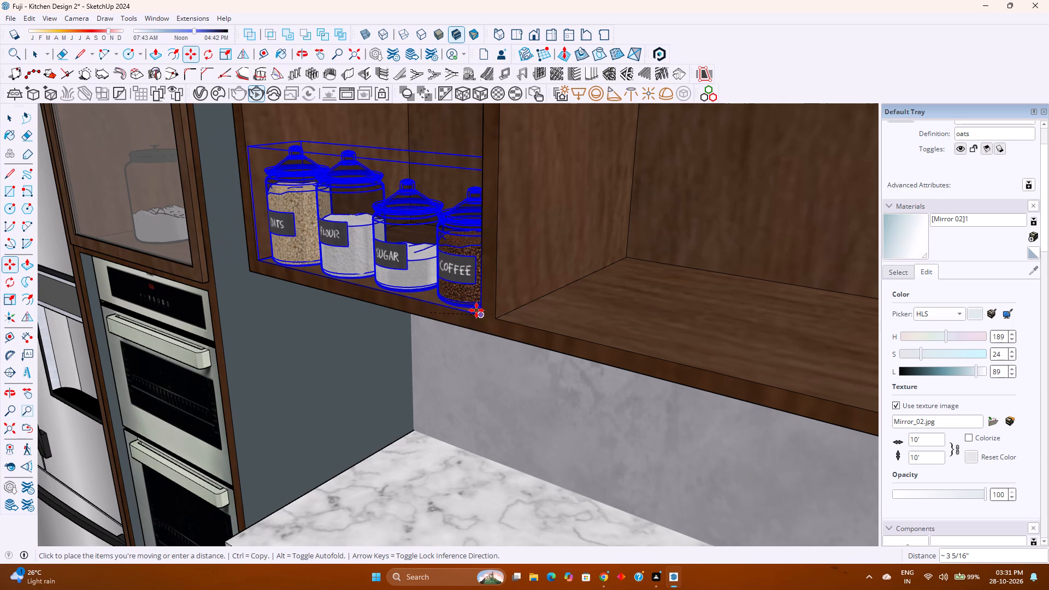
click(476, 310)
Move the jar set about 3 1/2" deeper into the shelf, away from the front edge, and deselect it.
scroll(474, 316, up, 4)
middle_drag(474, 316, 694, 344)
middle_click(695, 344)
middle_click(697, 344)
middle_click(698, 344)
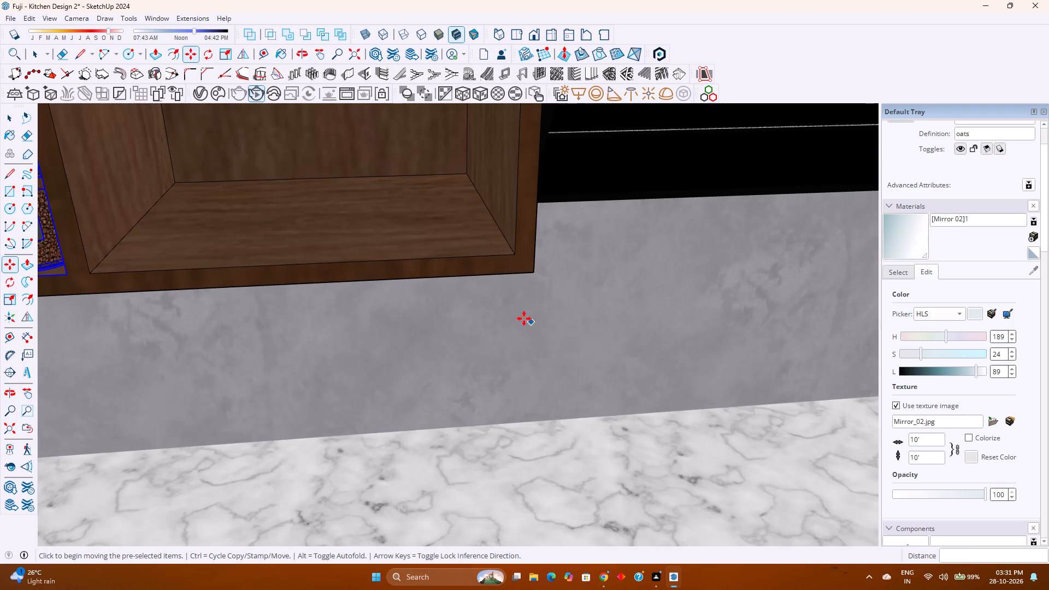
scroll(497, 309, down, 5)
scroll(439, 307, down, 2)
middle_drag(360, 314, 482, 281)
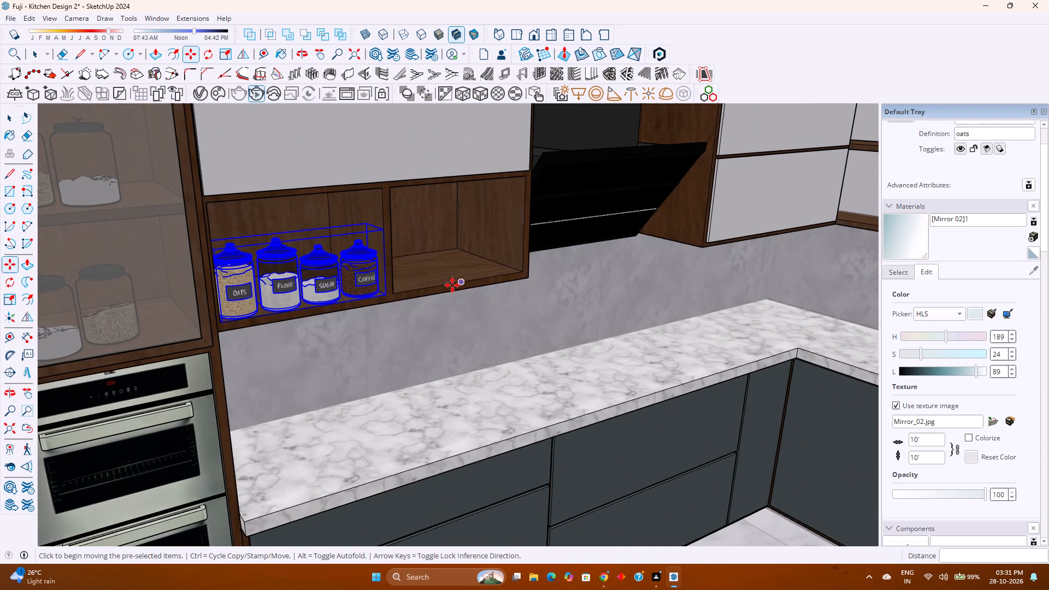
click(382, 293)
click(373, 288)
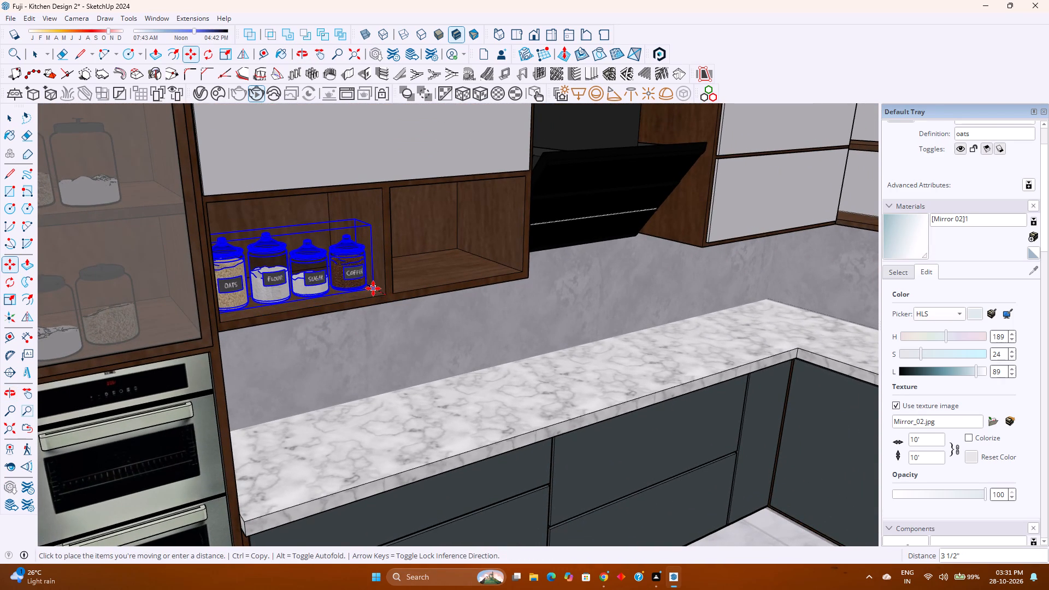
key(space)
key(Escape)
Examine the placed jars and the surrounding cabinets and open shelves from wider and closer views.
scroll(398, 306, down, 2)
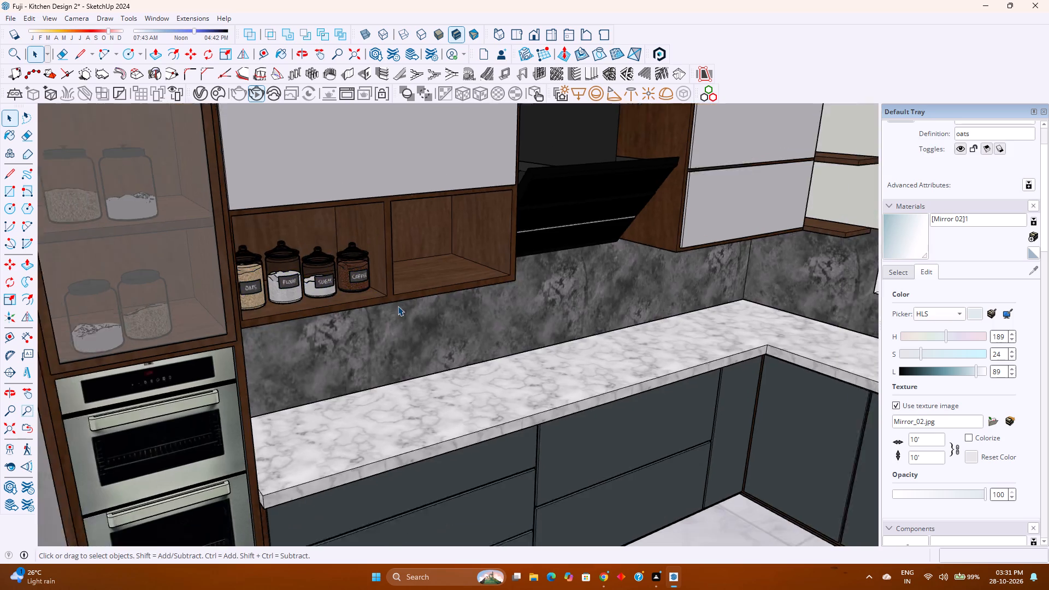
scroll(398, 306, down, 2)
middle_drag(398, 311, 402, 276)
middle_click(402, 276)
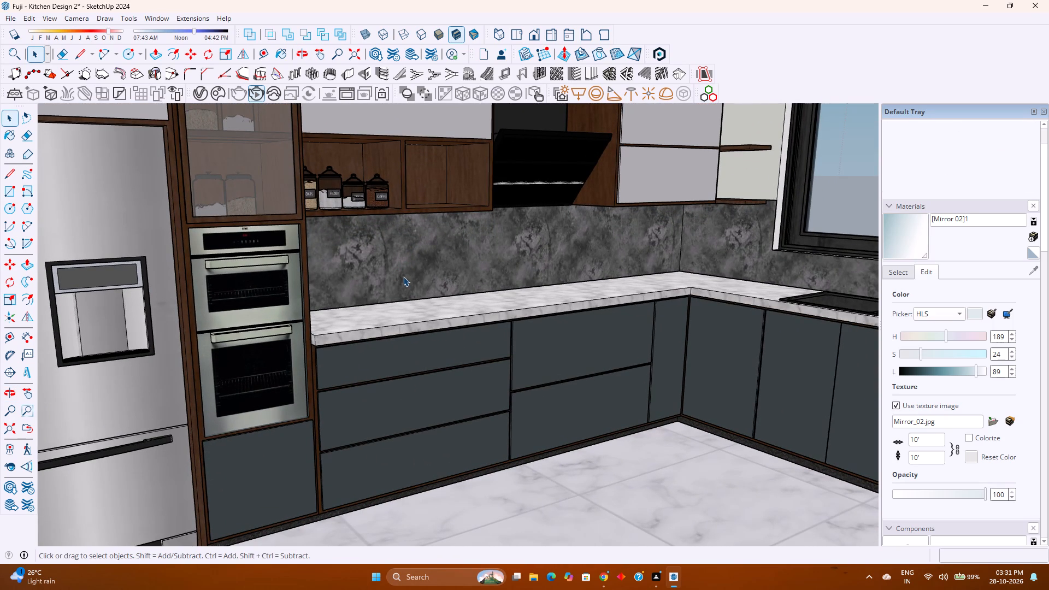
scroll(403, 278, down, 1)
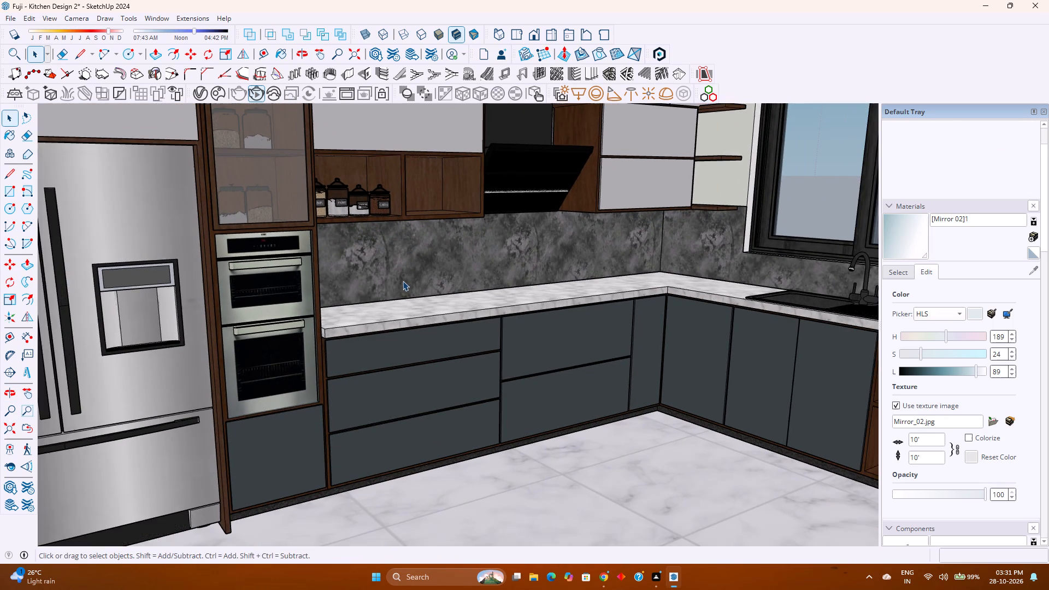
scroll(403, 281, down, 5)
scroll(403, 281, up, 5)
scroll(403, 281, down, 2)
scroll(403, 281, up, 1)
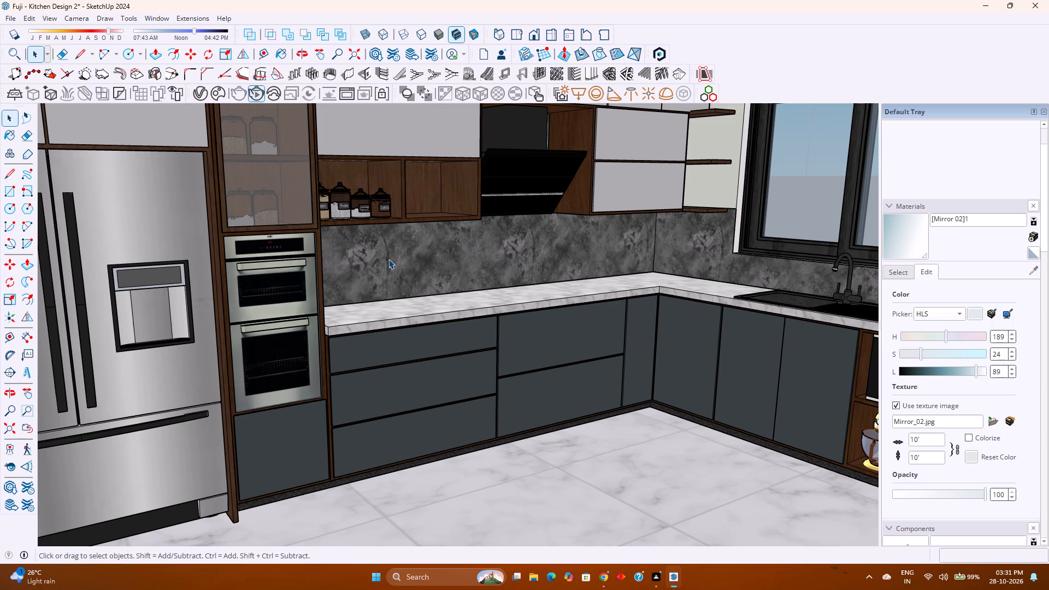
scroll(403, 262, down, 2)
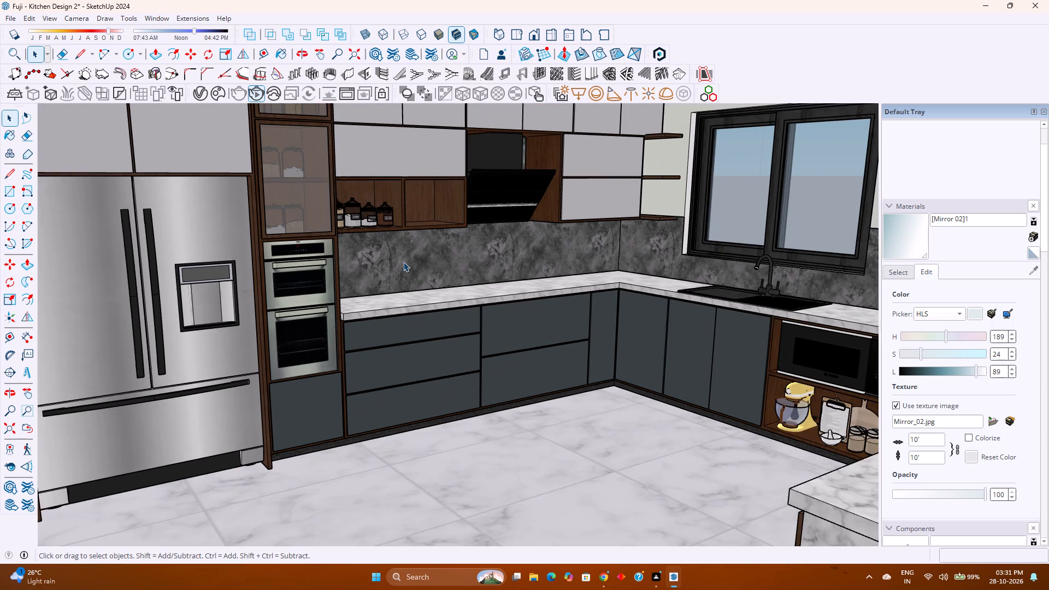
scroll(395, 255, up, 2)
shift+middle_drag(423, 239, 378, 361)
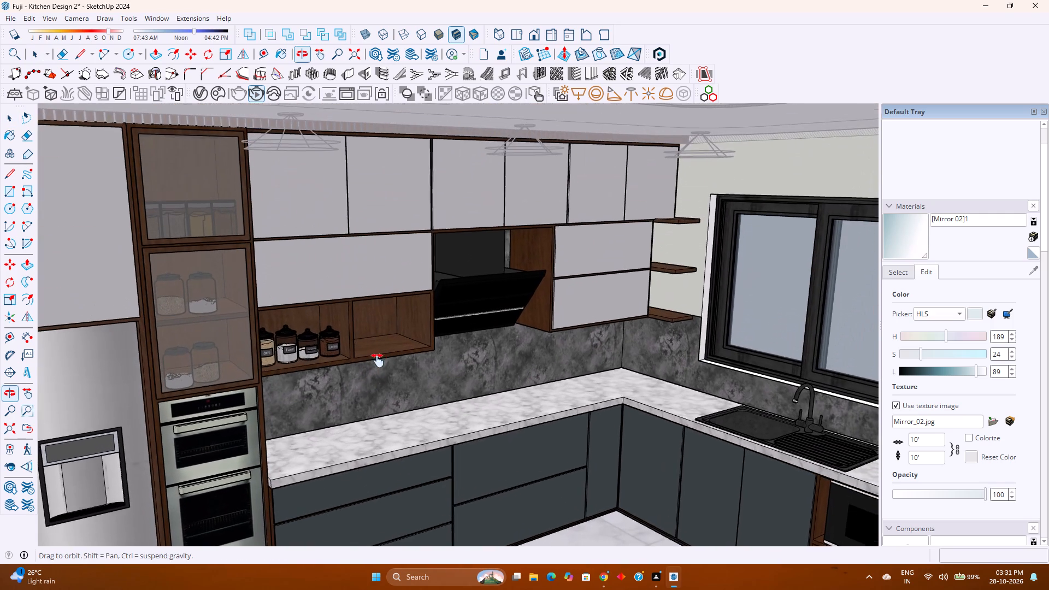
shift+middle_drag(378, 361, 376, 361)
scroll(337, 346, up, 3)
scroll(262, 348, up, 4)
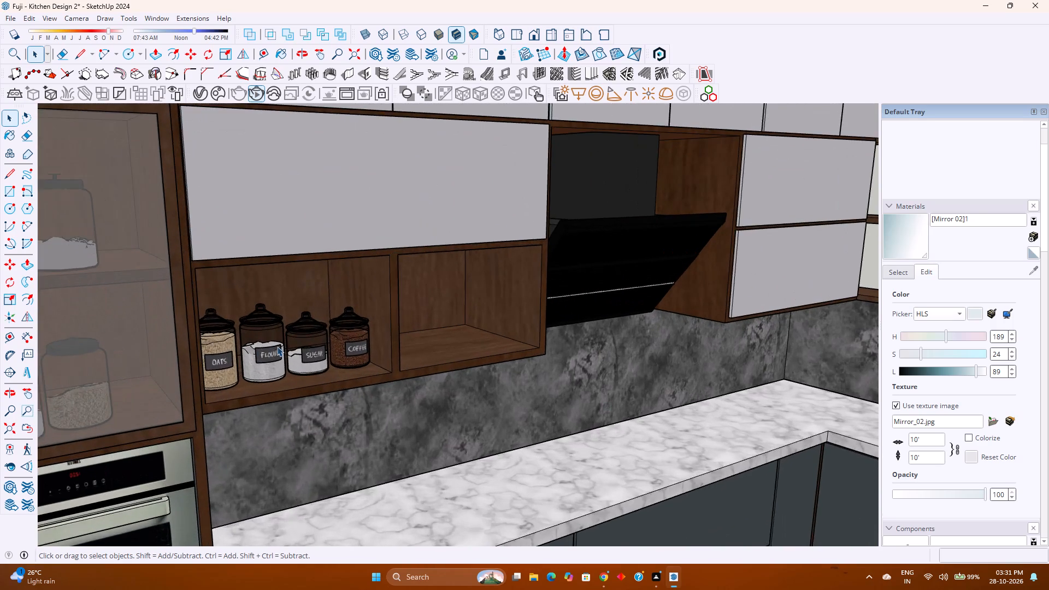
scroll(278, 346, up, 1)
middle_drag(276, 346, 281, 333)
middle_click(281, 333)
Browse the 3D Warehouse kitchen accessories models for a container set suited to the empty open shelf beside the range hood.
click(166, 21)
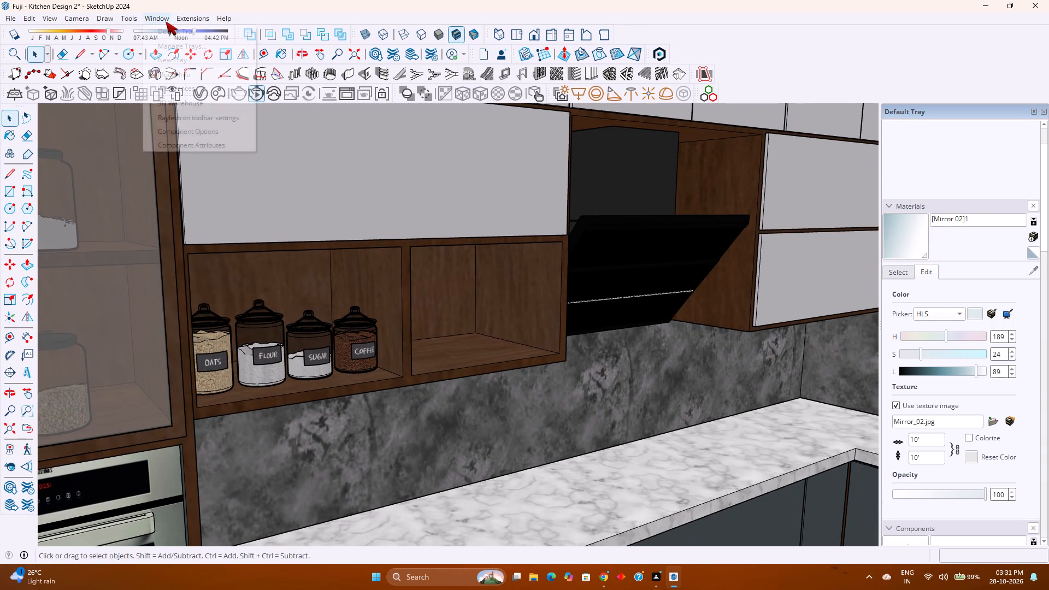
click(209, 105)
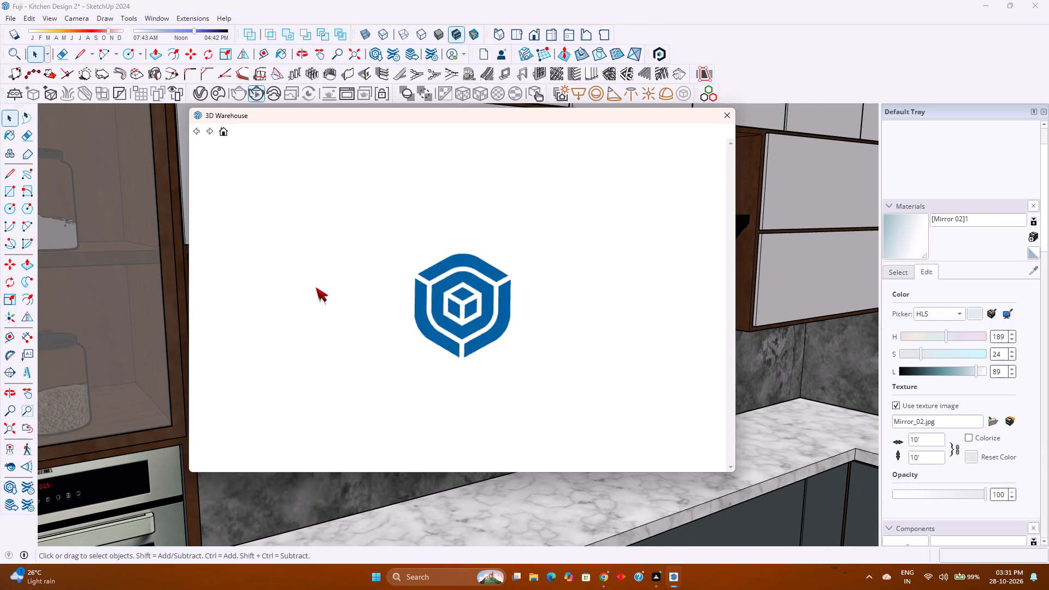
scroll(387, 285, down, 2)
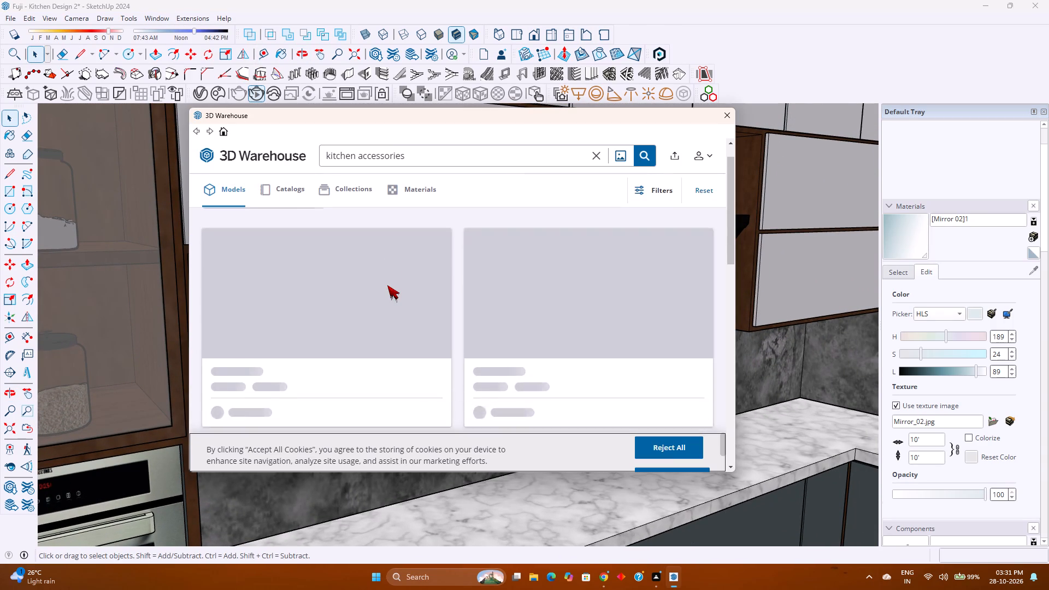
scroll(387, 285, down, 4)
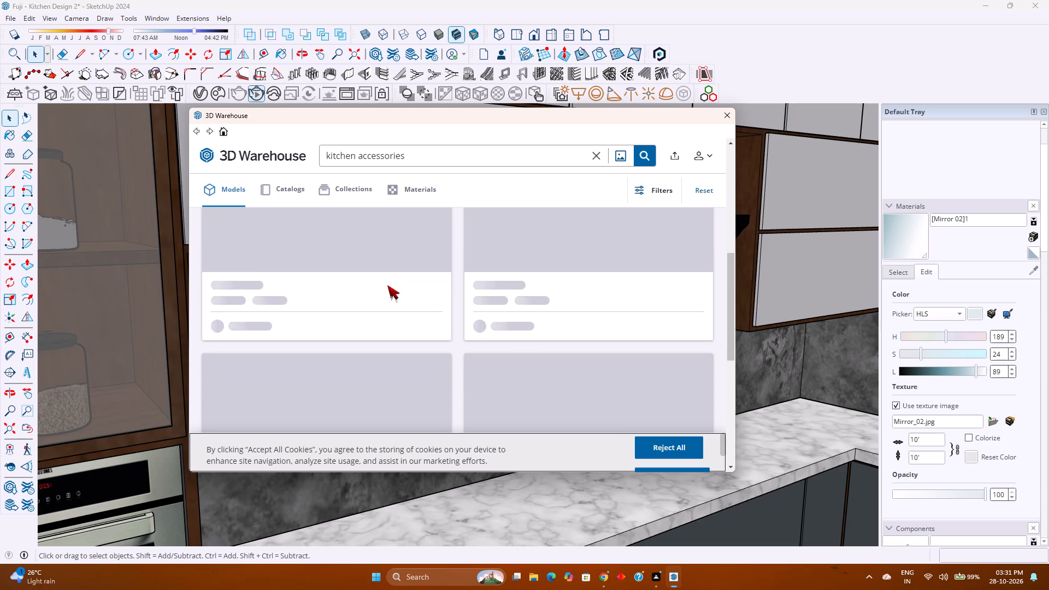
scroll(387, 285, down, 6)
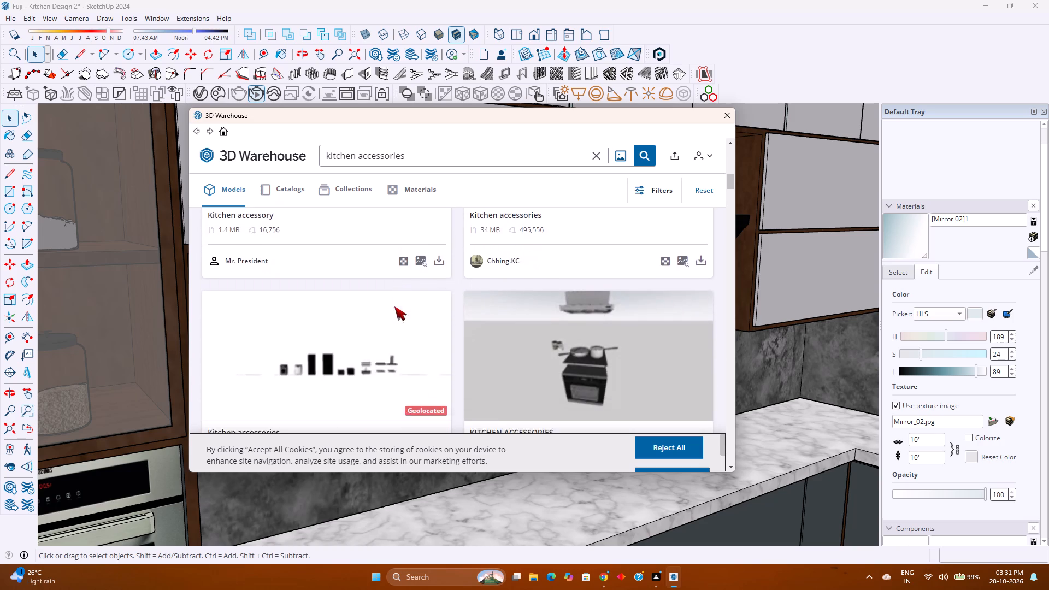
scroll(394, 306, down, 10)
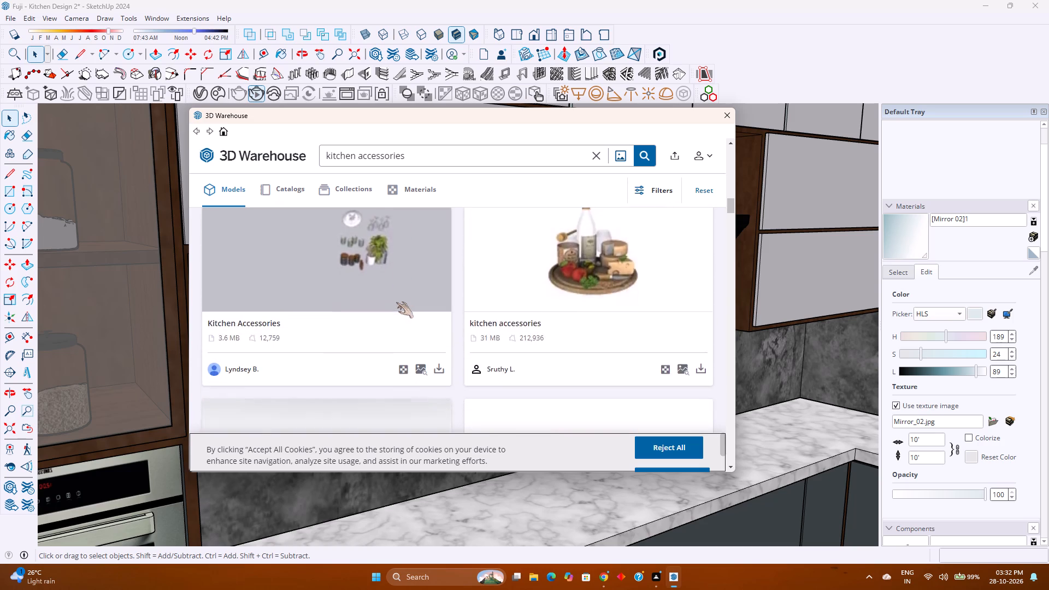
scroll(396, 302, down, 9)
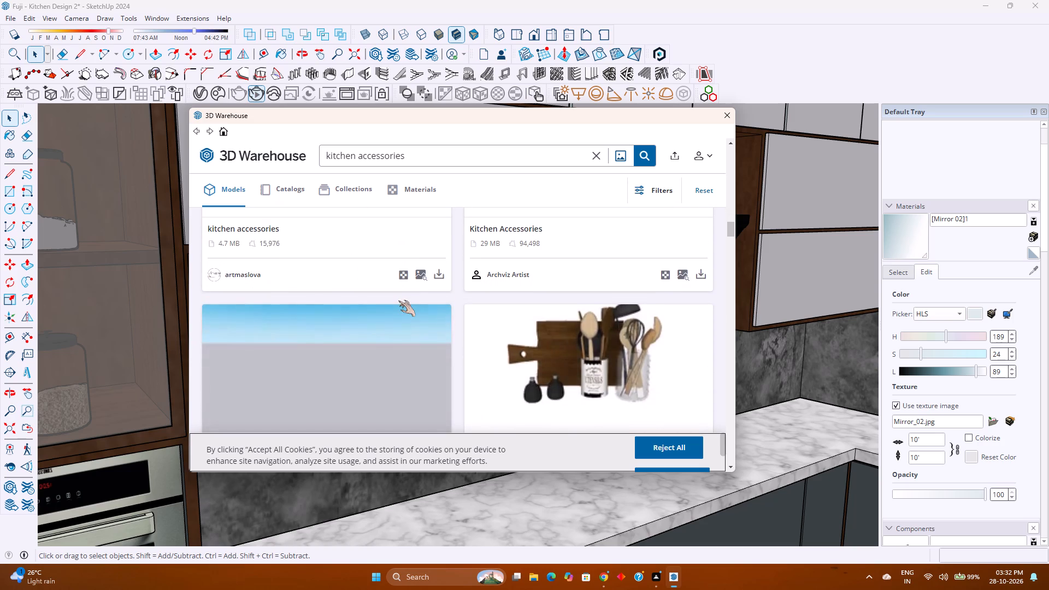
scroll(398, 300, down, 4)
scroll(398, 300, up, 3)
scroll(398, 300, down, 3)
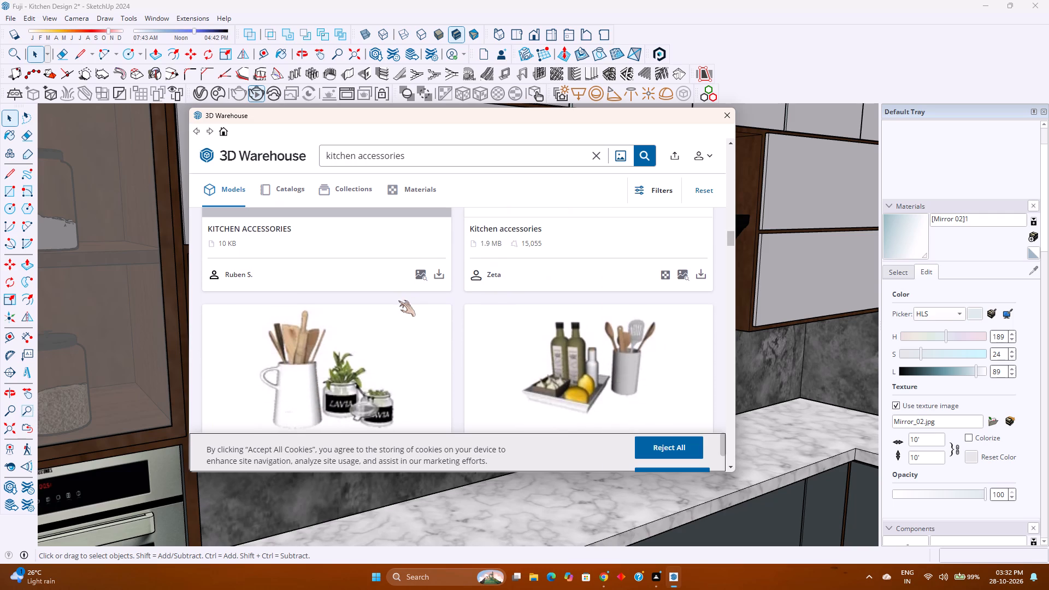
scroll(398, 300, down, 7)
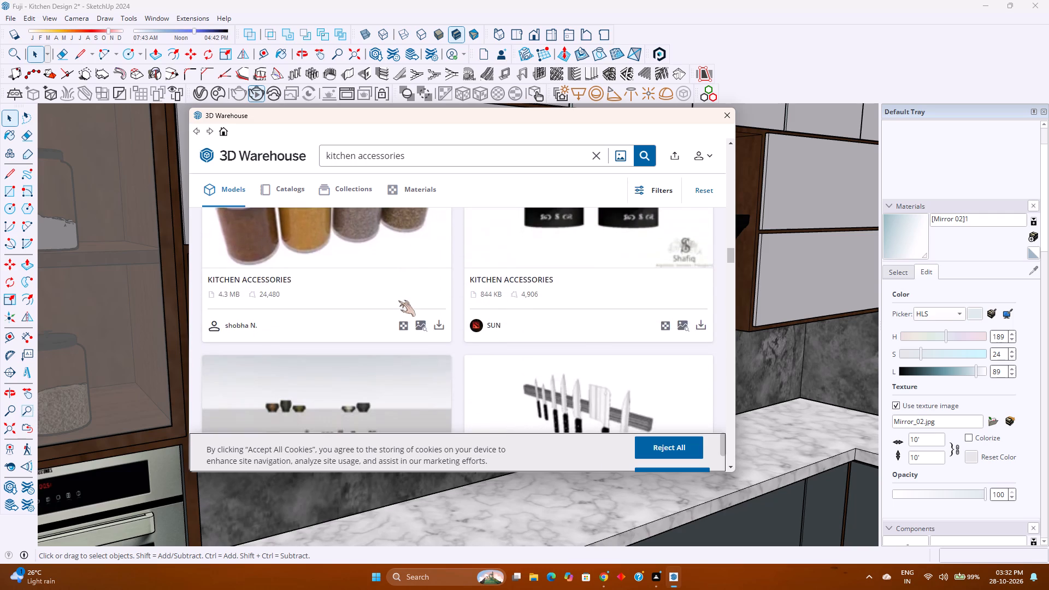
scroll(398, 300, down, 1)
scroll(398, 300, up, 3)
scroll(398, 300, down, 3)
scroll(399, 300, up, 4)
scroll(399, 300, down, 1)
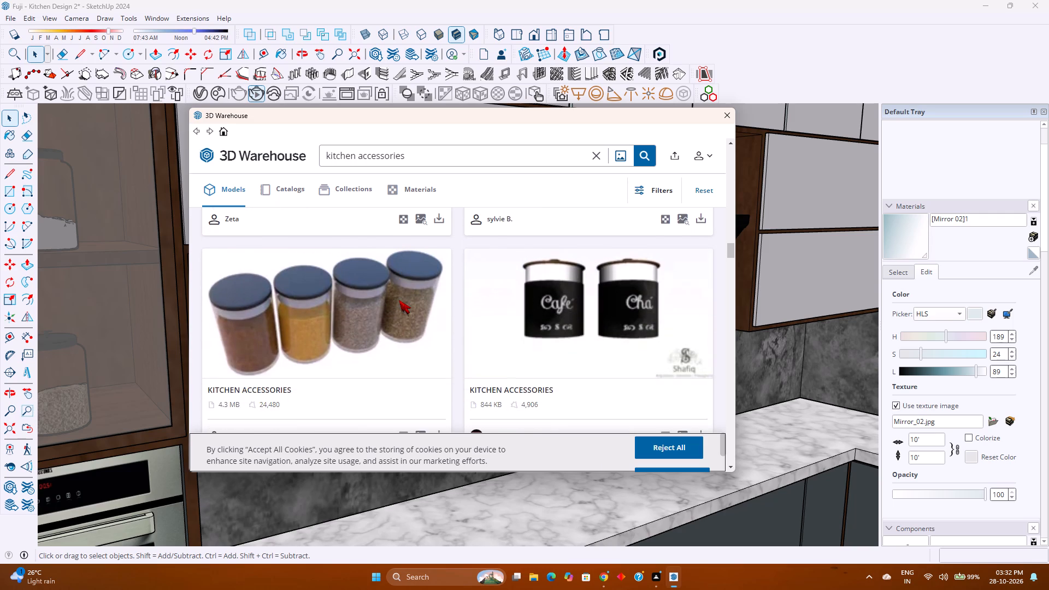
scroll(407, 310, down, 3)
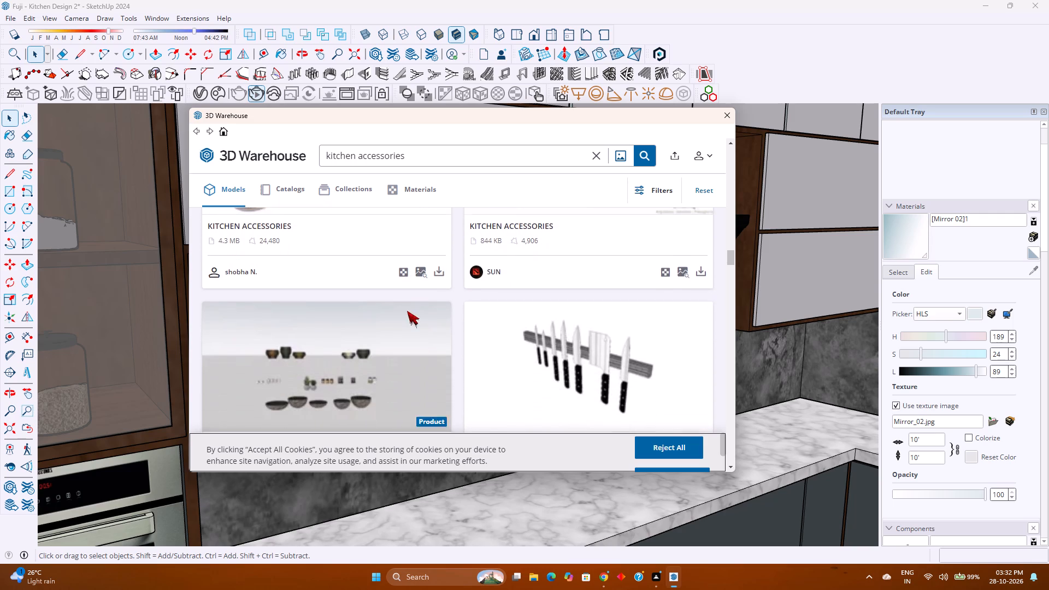
scroll(407, 311, down, 5)
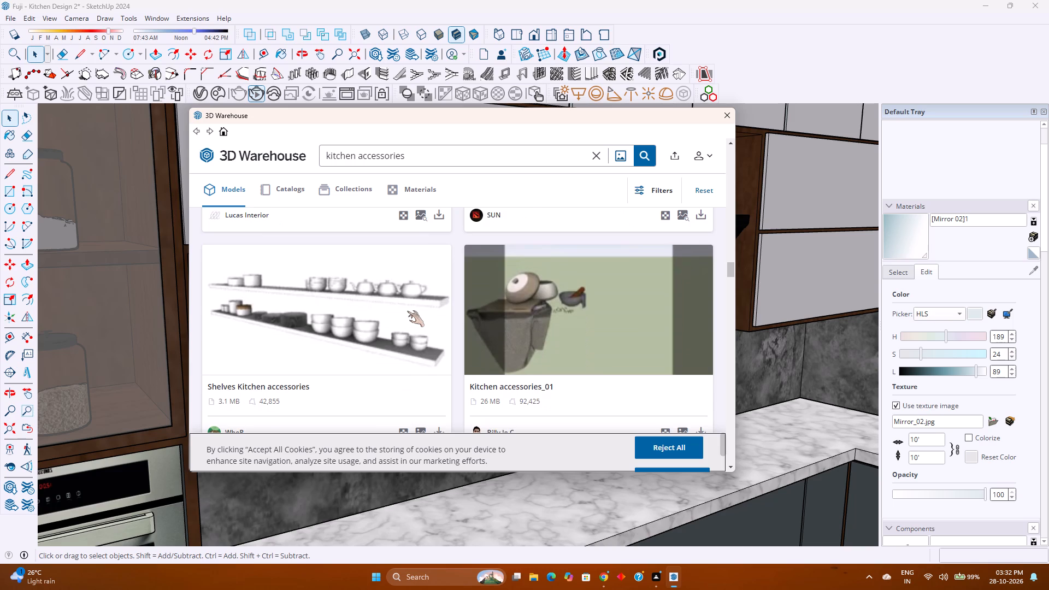
scroll(407, 311, down, 10)
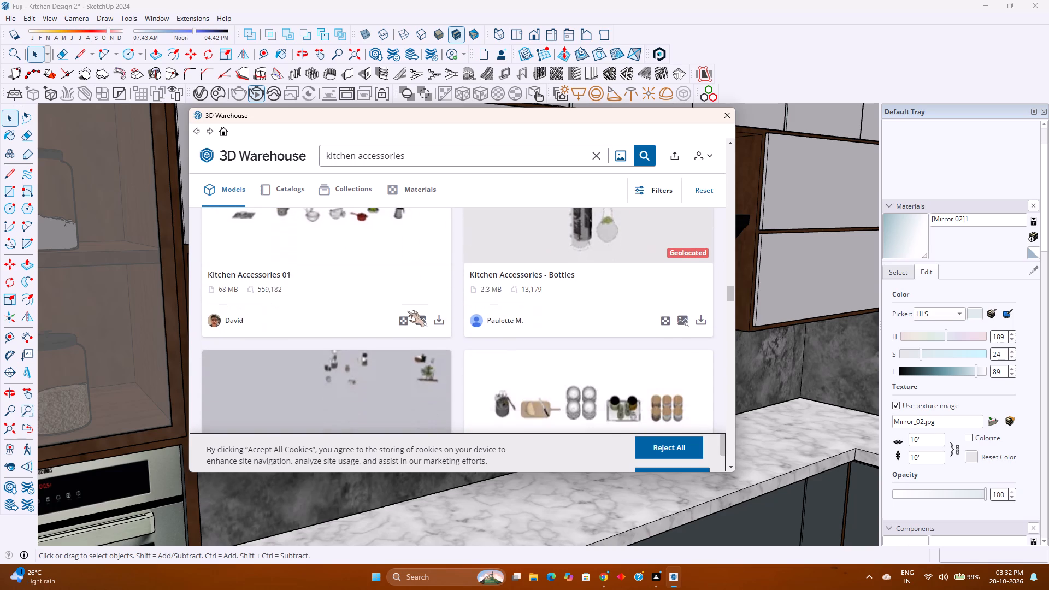
scroll(407, 311, down, 9)
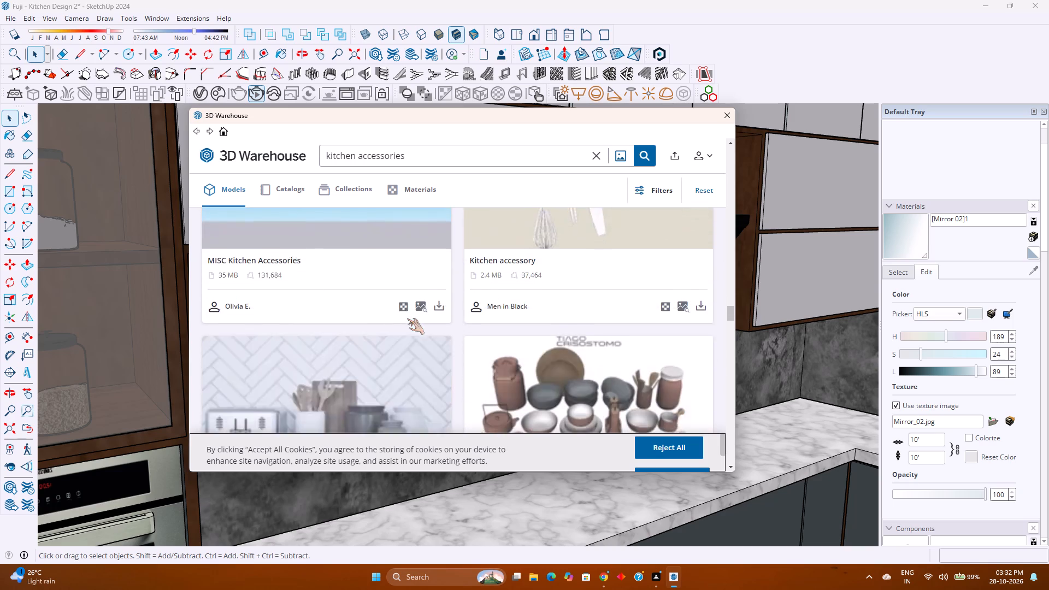
scroll(407, 318, down, 5)
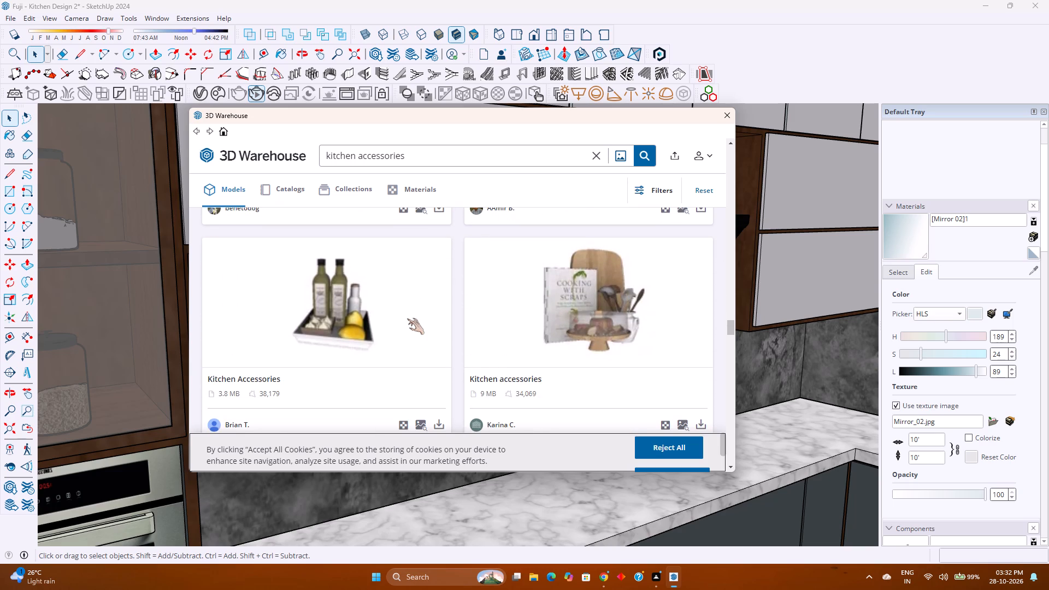
scroll(407, 318, down, 3)
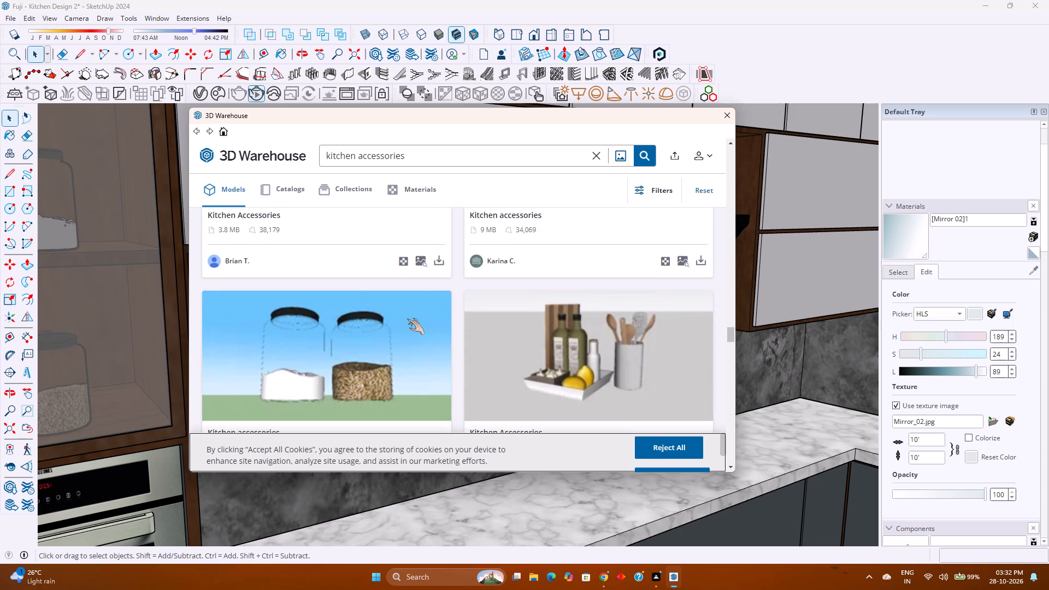
scroll(407, 318, down, 6)
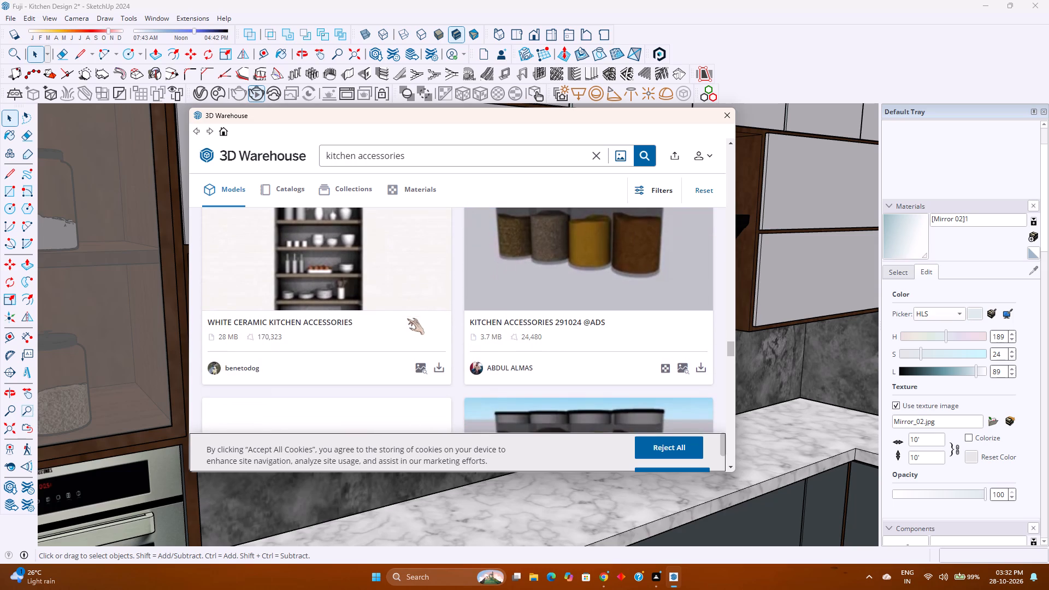
scroll(446, 348, down, 2)
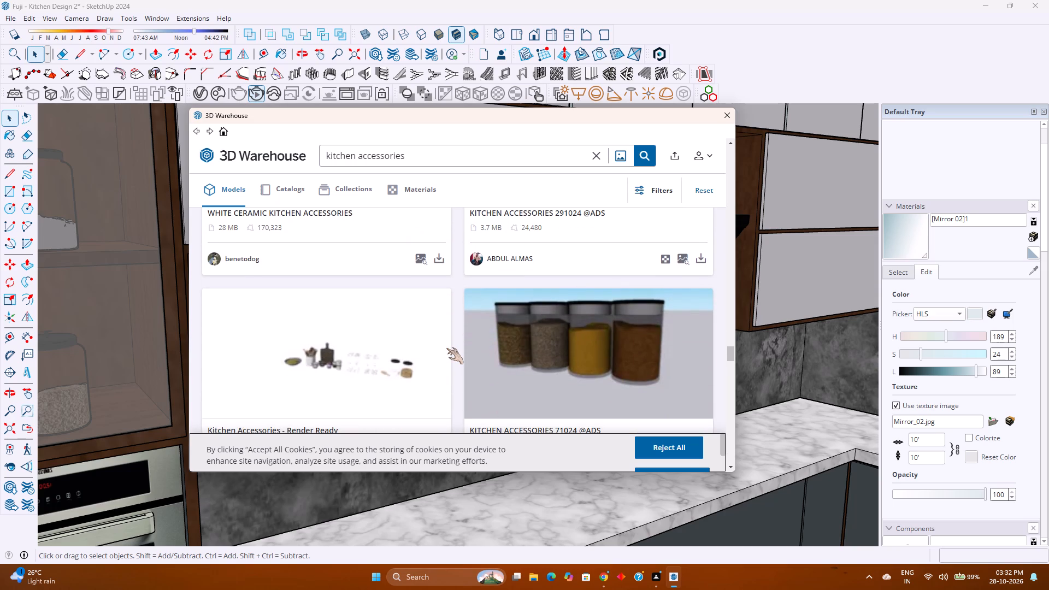
scroll(446, 348, down, 5)
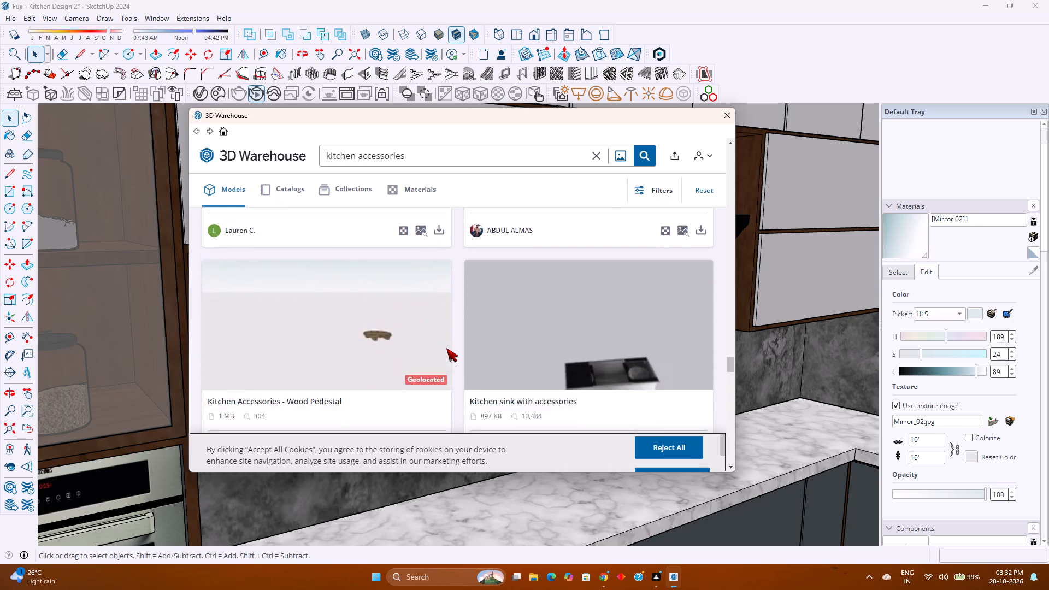
scroll(504, 353, up, 9)
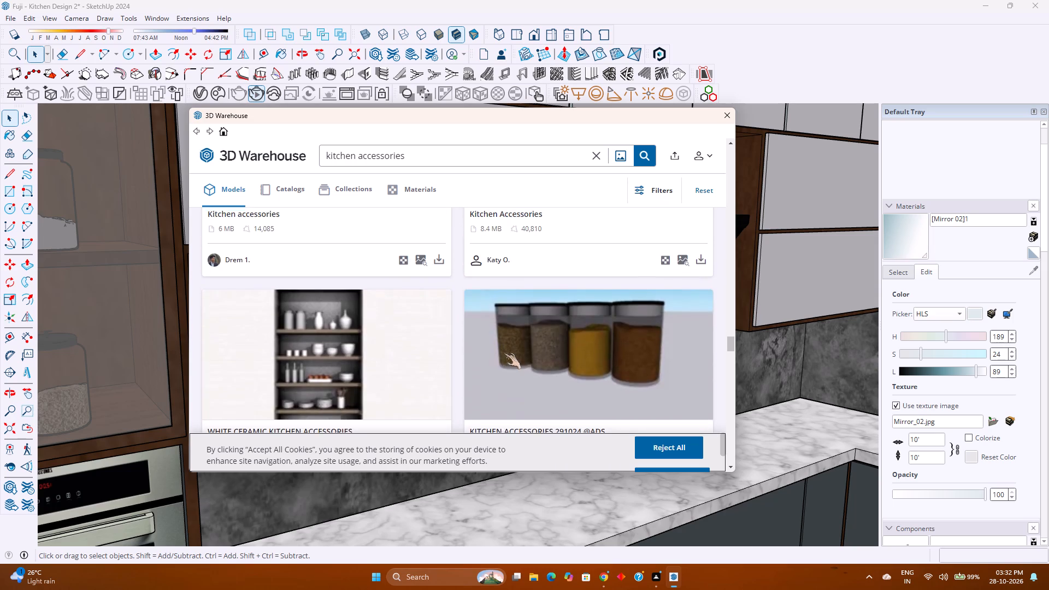
scroll(504, 353, down, 3)
click(705, 313)
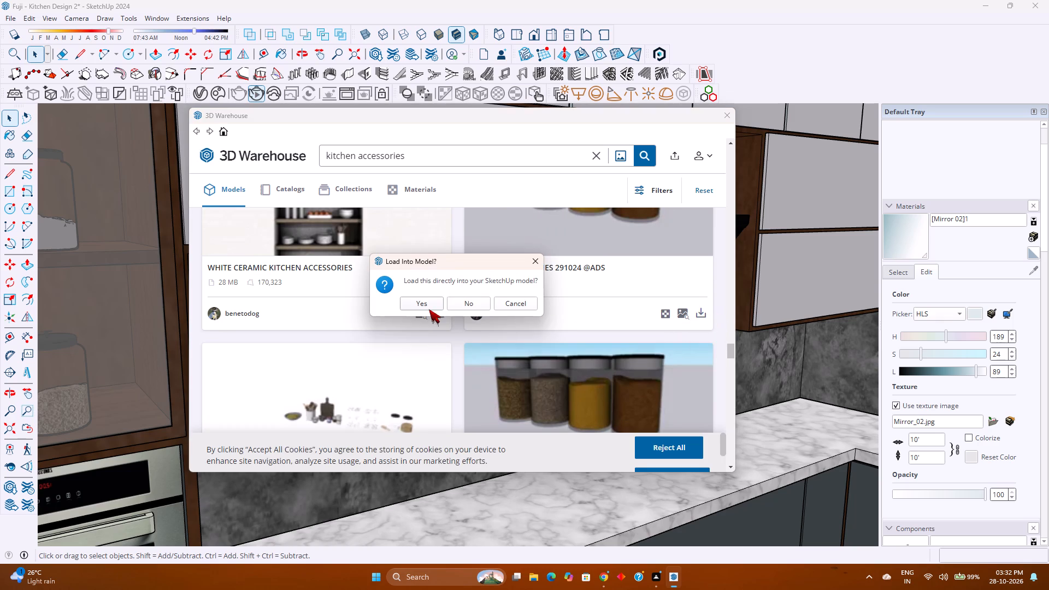
click(425, 305)
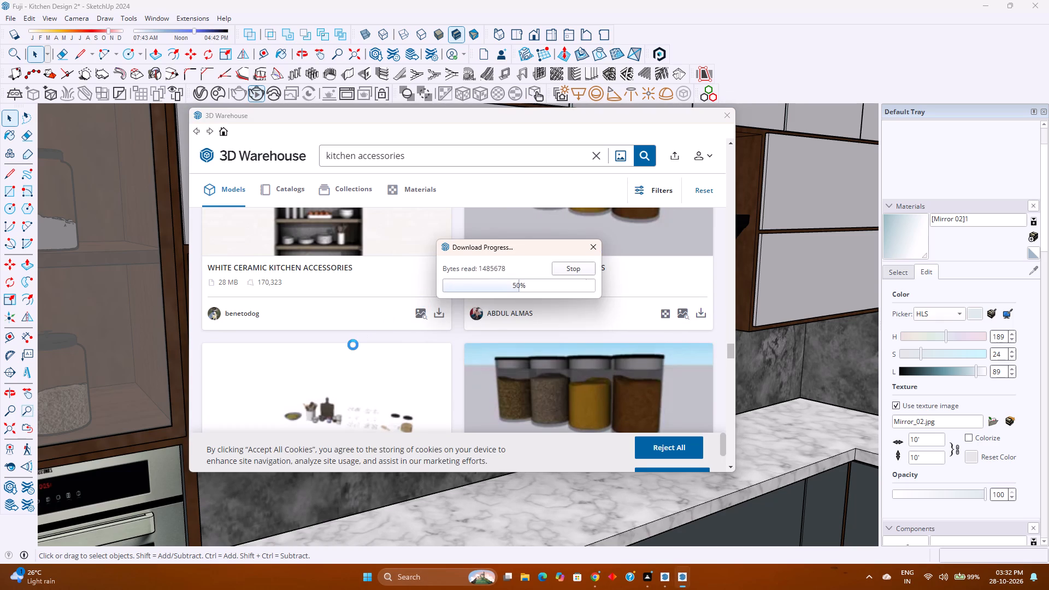
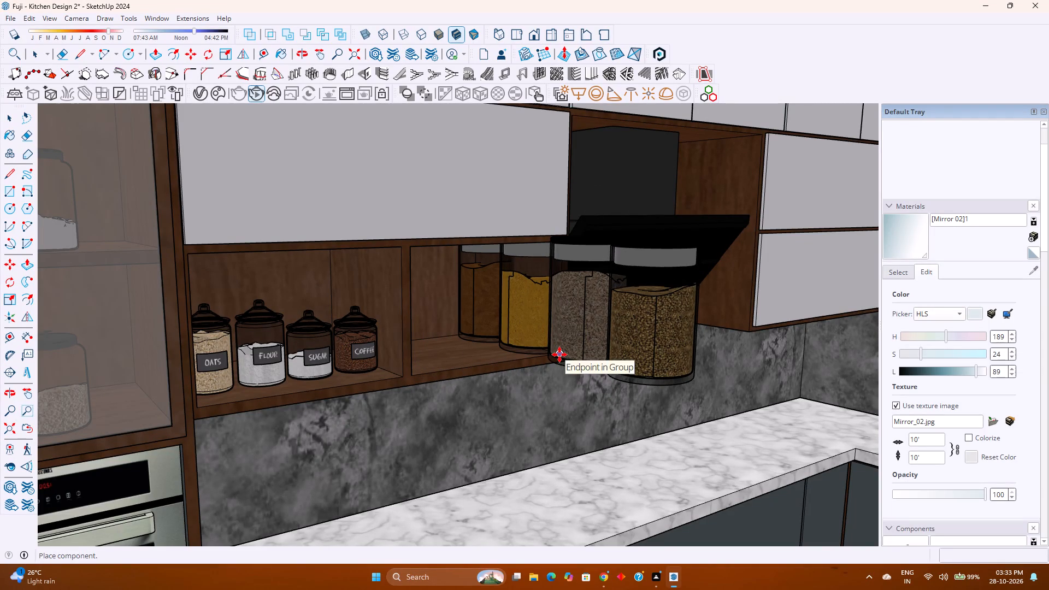
Place the four-jar spice set at the open shelf beside the range hood and rotate it 90° about the vertical axis.
click(559, 355)
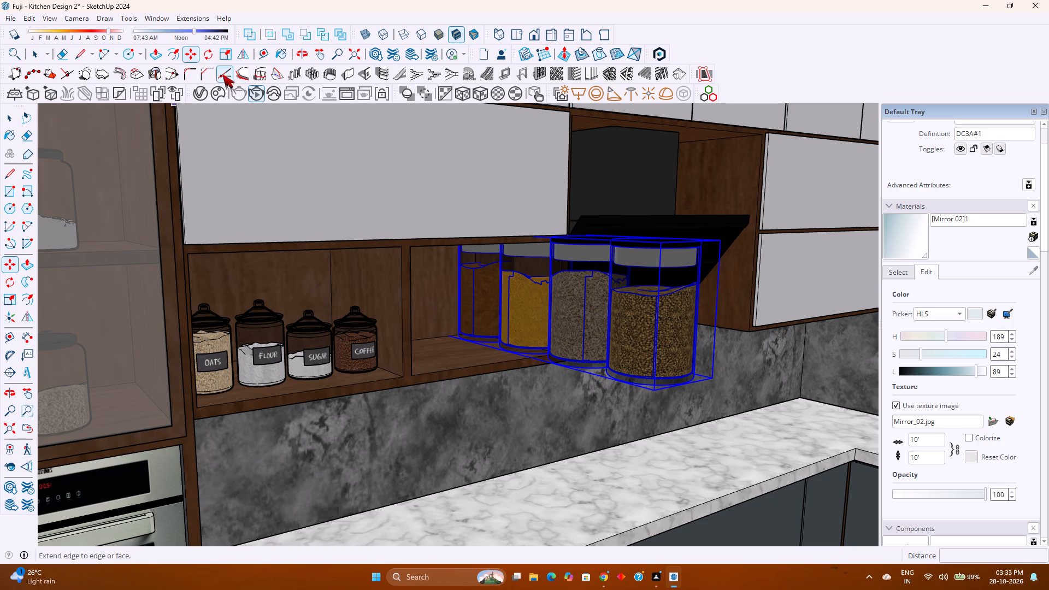
click(204, 57)
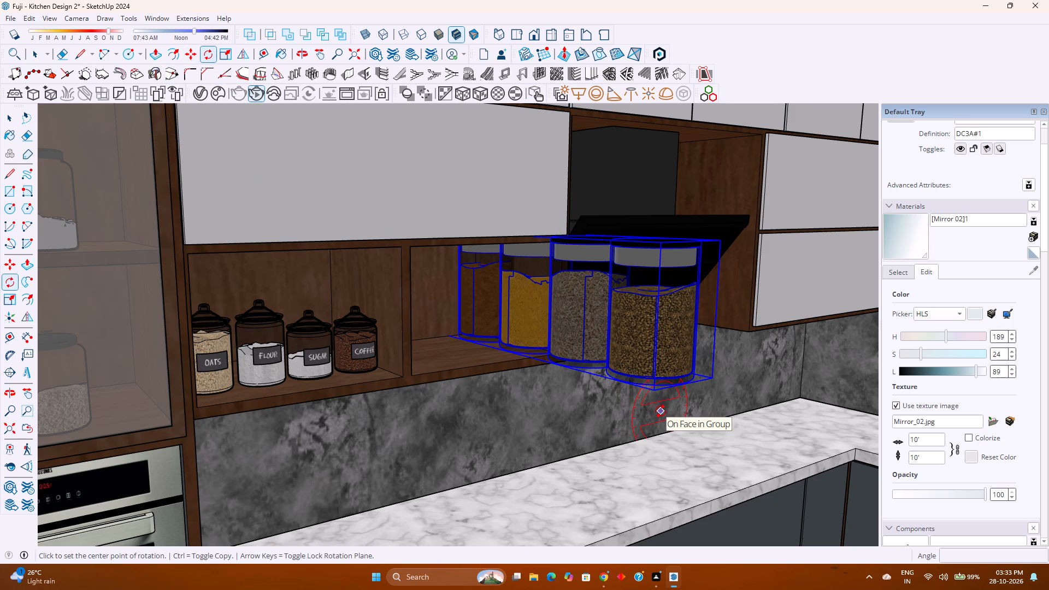
key(Up)
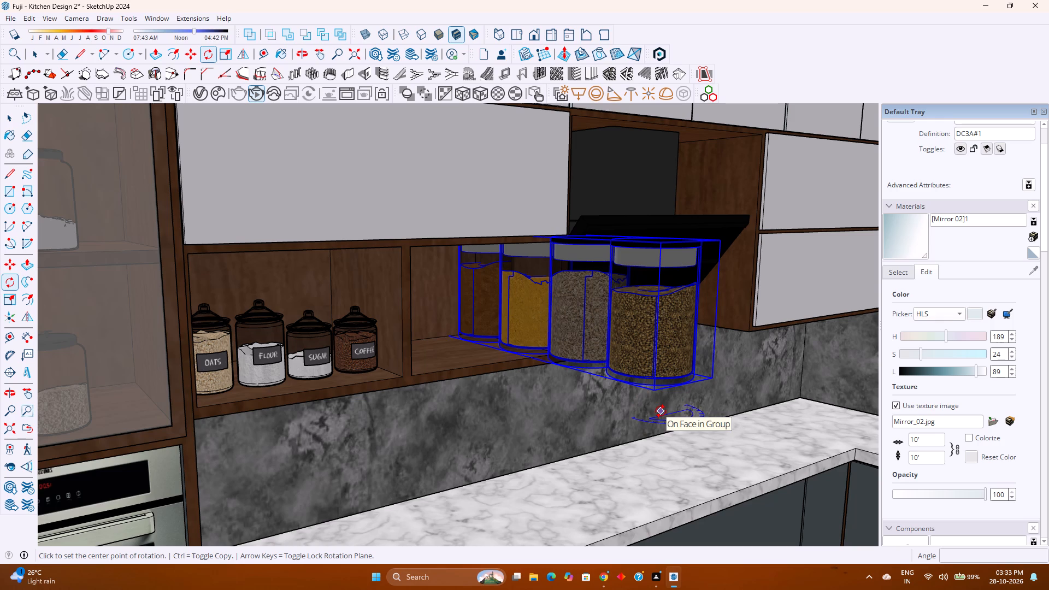
click(654, 391)
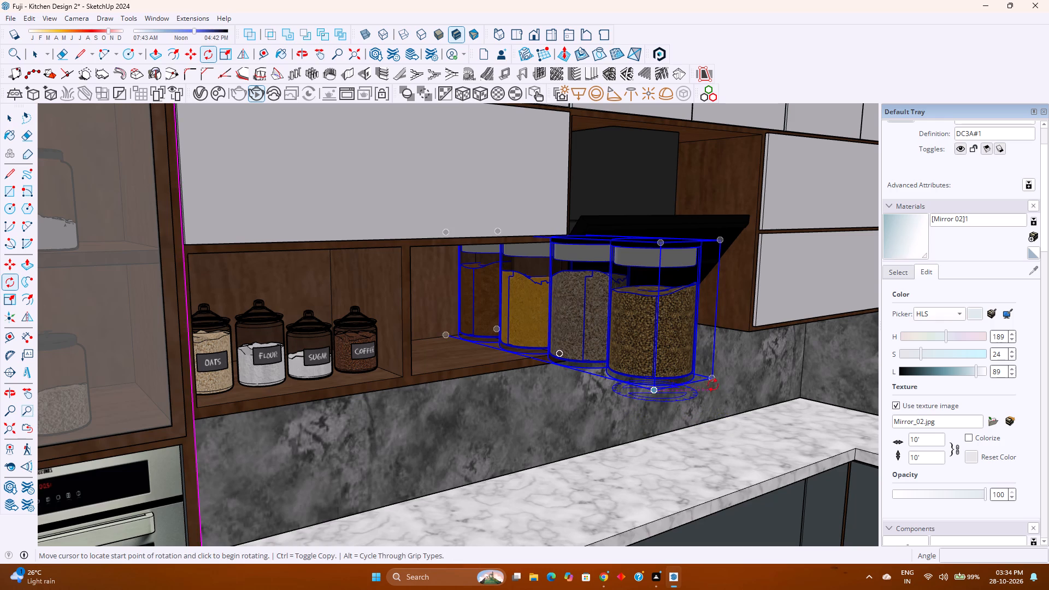
click(713, 379)
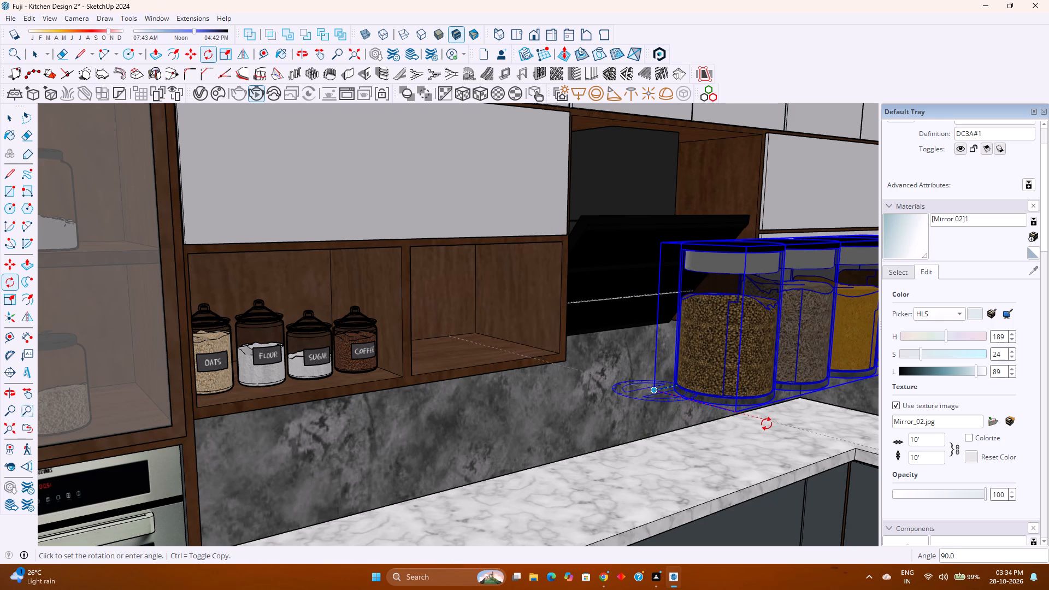
click(770, 423)
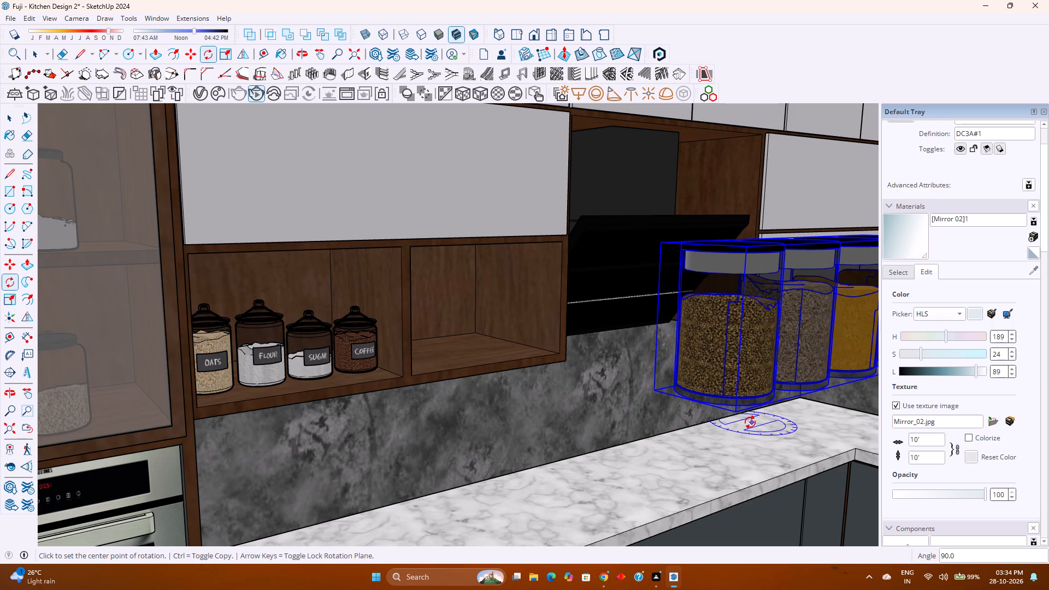
Move the jar set about 2' 6 5/8" so its bottom corner meets the open shelf's front corner next to the labelled jars.
key(m)
click(741, 412)
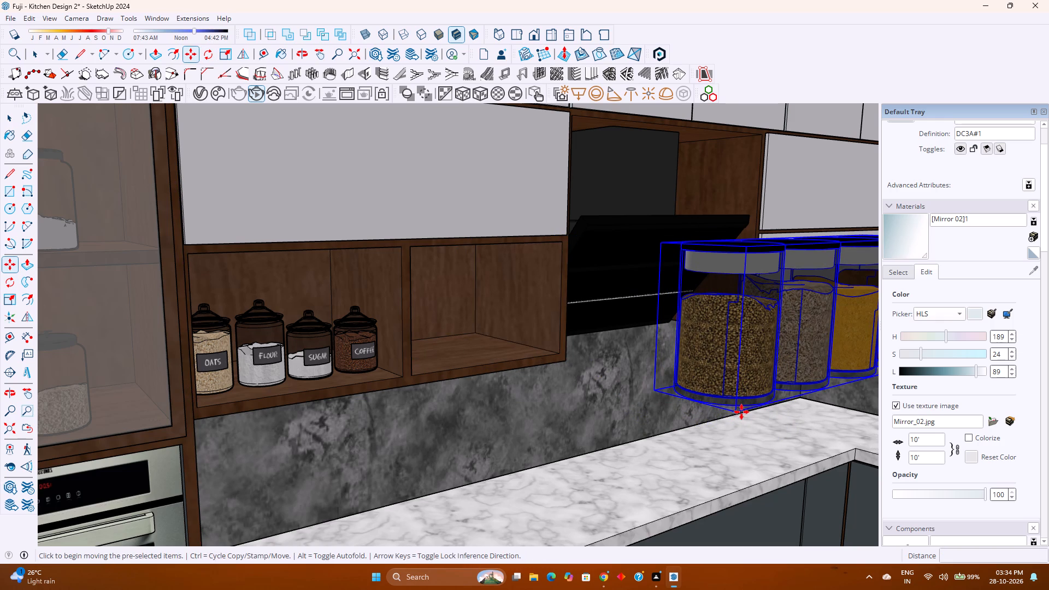
click(416, 374)
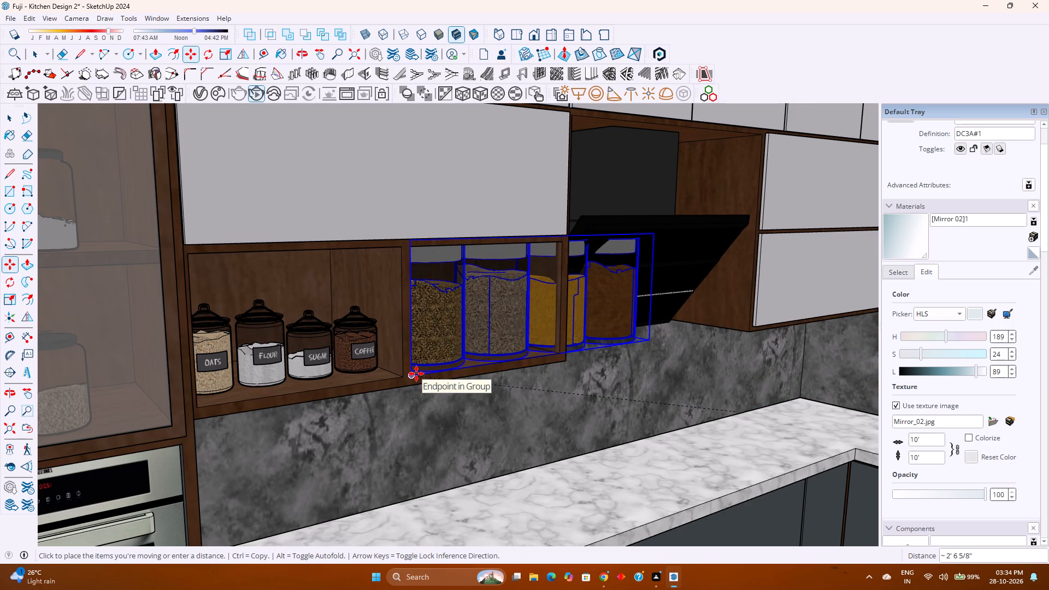
Scale the spice jar set down uniformly from its far top corner to about 0.61.
middle_drag(468, 363, 387, 369)
middle_click(387, 369)
key(s)
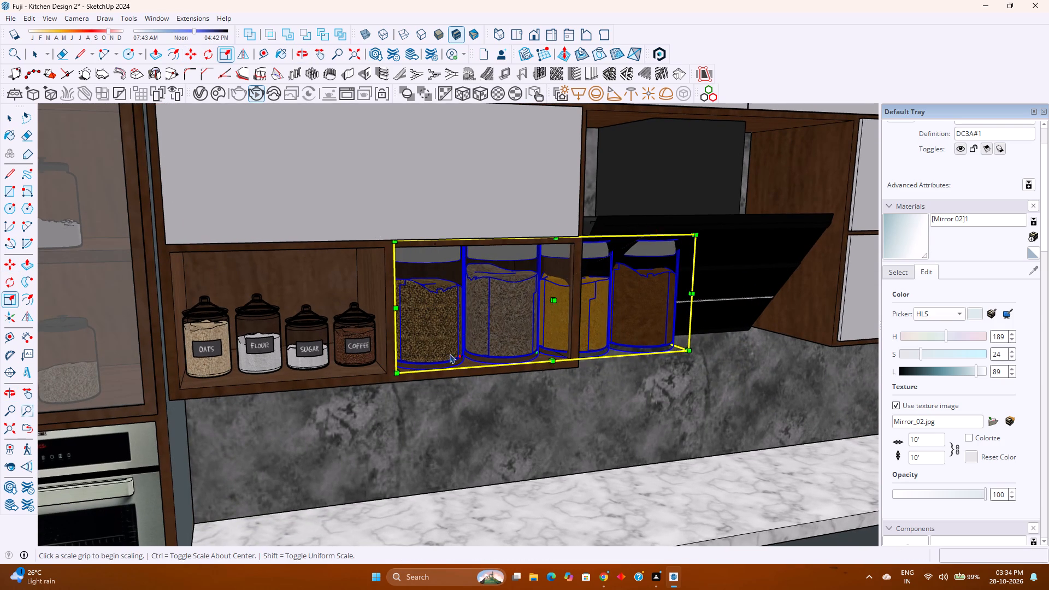
middle_drag(616, 263, 619, 323)
middle_click(619, 323)
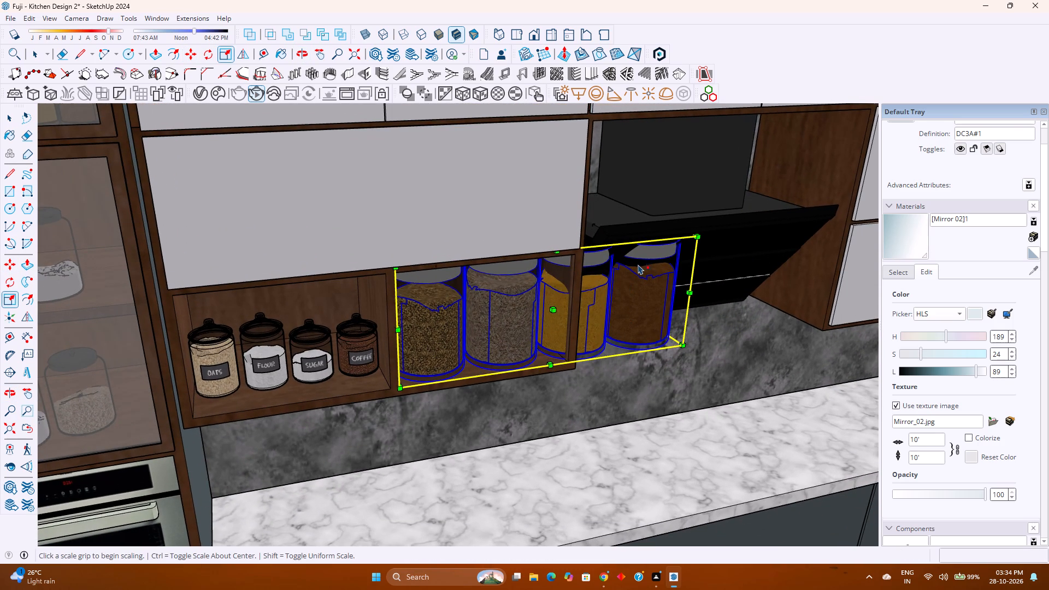
key(k)
click(654, 216)
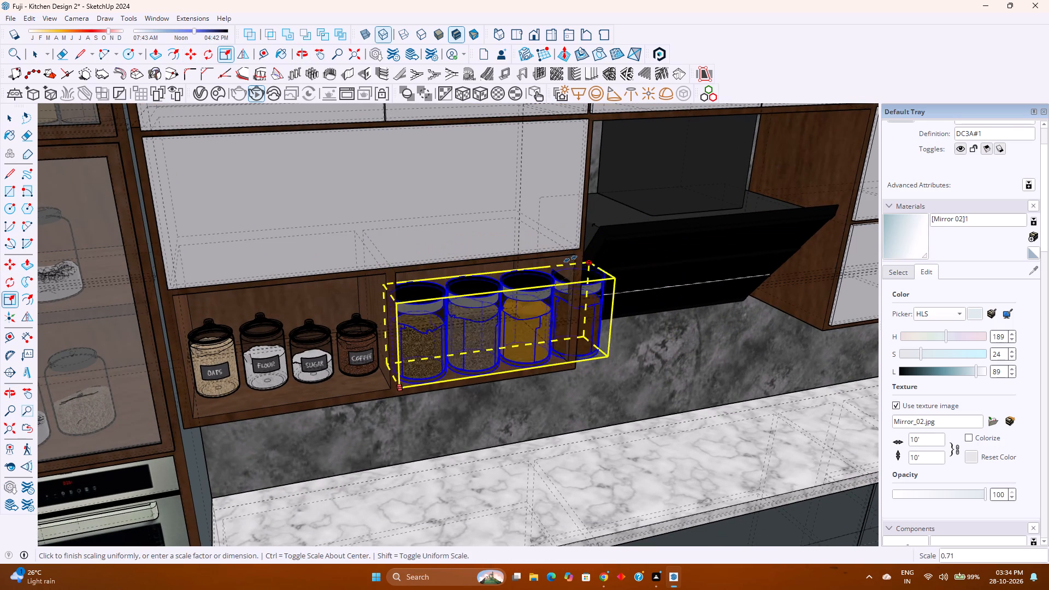
key(k)
click(563, 273)
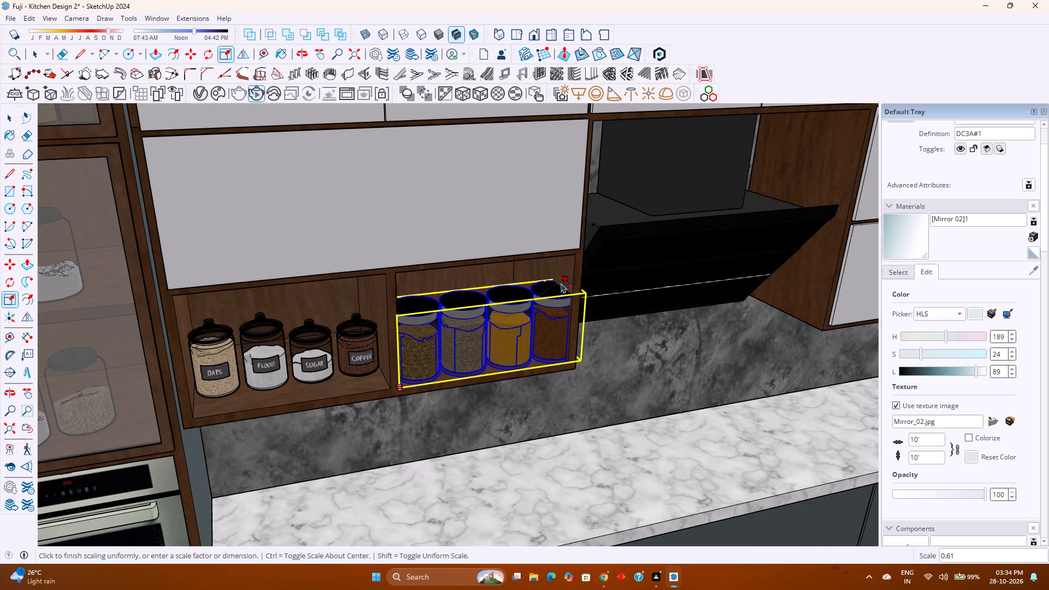
Scale the spice jar set down uniformly once more, to about 0.95, so it fits within the shelf's width.
middle_drag(557, 287, 496, 250)
scroll(543, 284, up, 3)
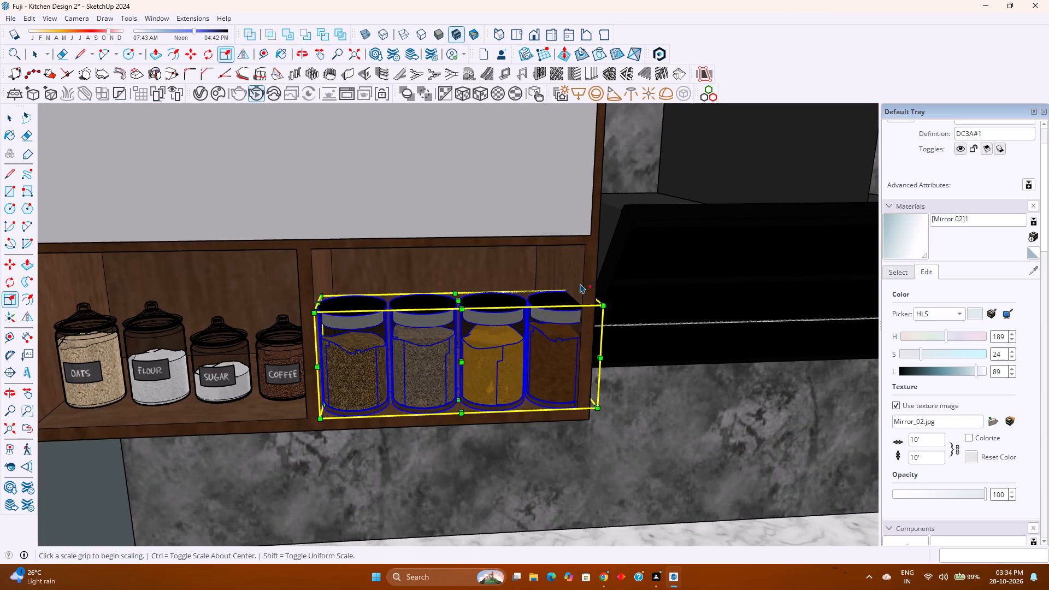
middle_drag(580, 284, 493, 279)
middle_click(493, 279)
click(602, 299)
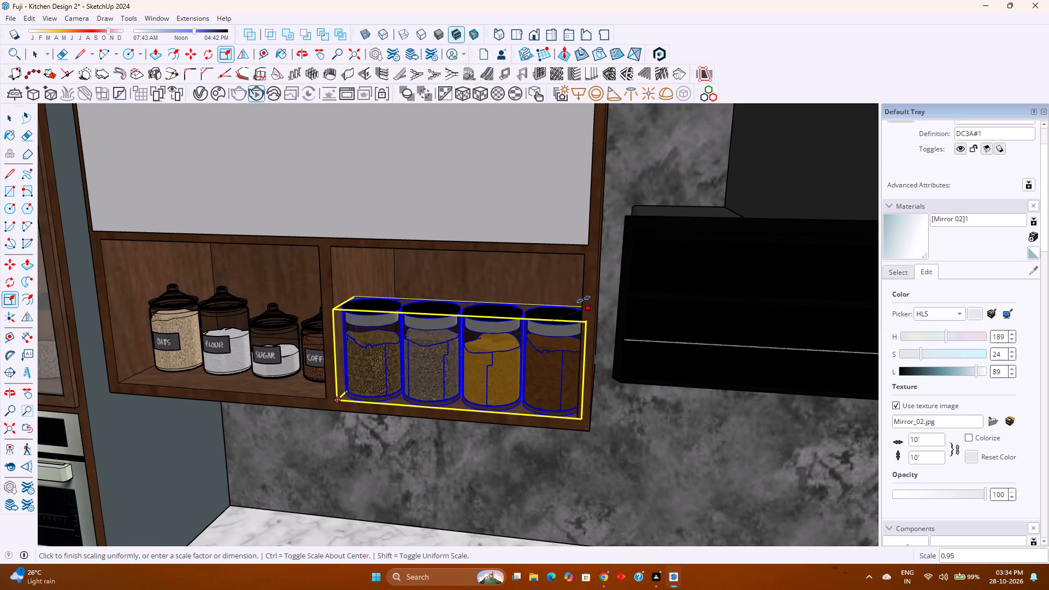
click(580, 301)
middle_drag(557, 304, 585, 297)
middle_drag(586, 297, 643, 290)
middle_drag(650, 289, 662, 287)
middle_click(662, 287)
key(space)
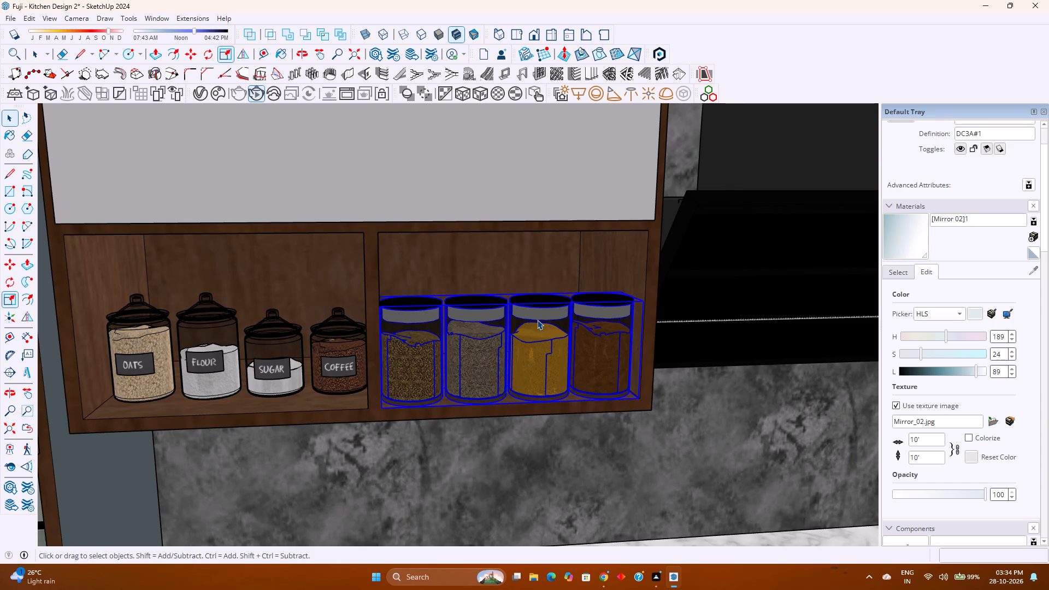
Move the spice jar set deeper into the open shelf, away from its front edge, and deselect it.
middle_drag(526, 333, 542, 393)
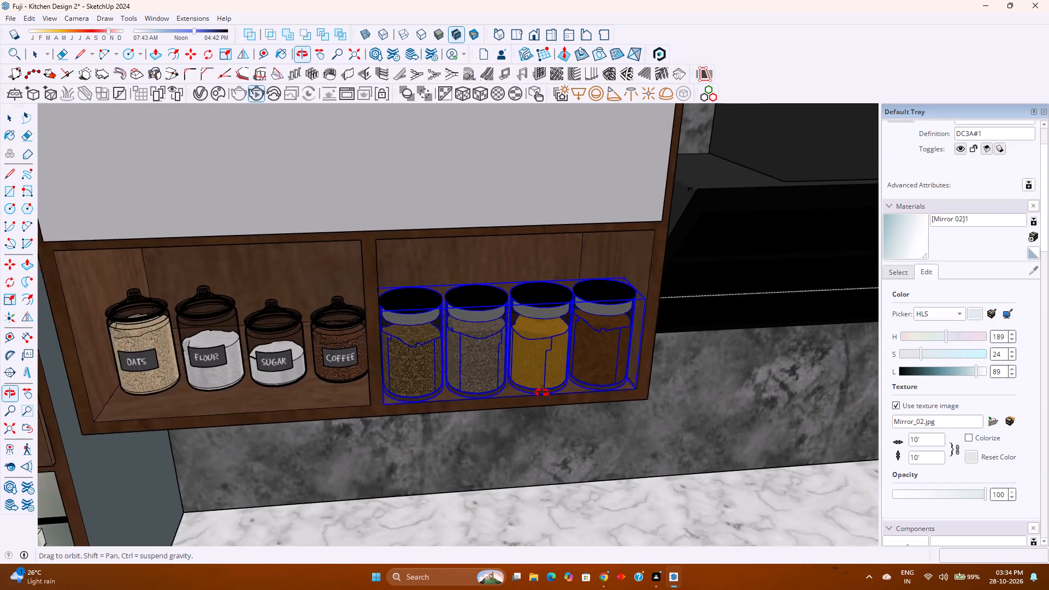
middle_drag(542, 393, 632, 344)
key(m)
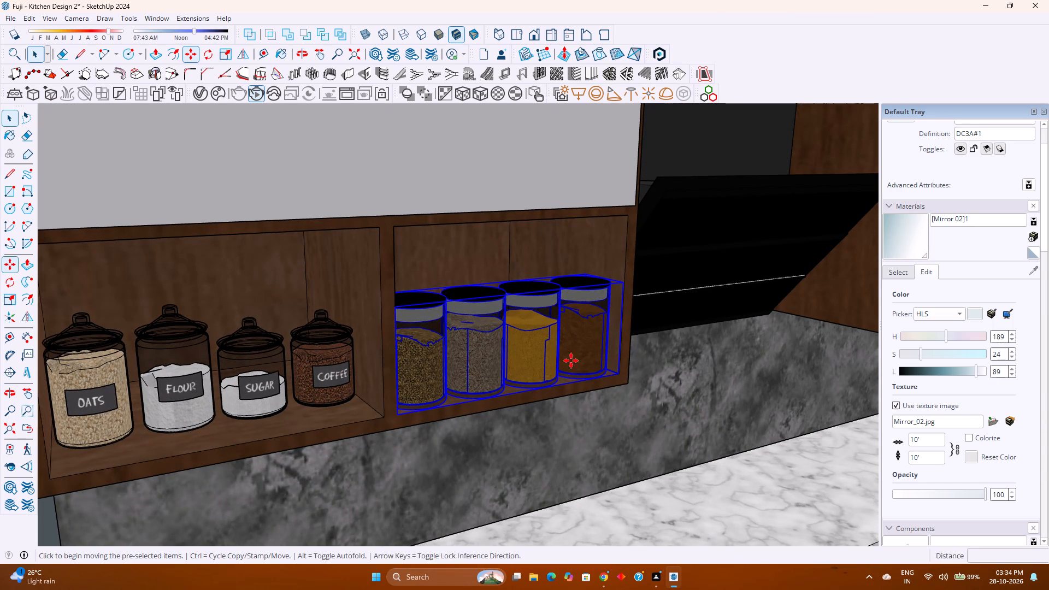
scroll(638, 377, up, 2)
click(614, 377)
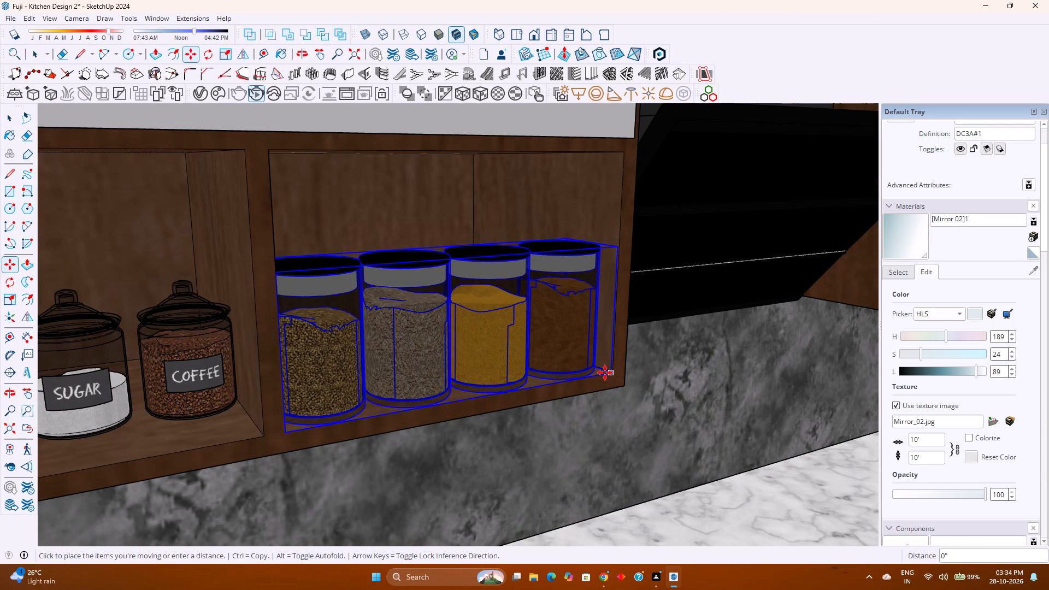
click(590, 364)
middle_drag(587, 391, 472, 388)
middle_click(472, 388)
middle_click(466, 388)
middle_click(465, 388)
key(space)
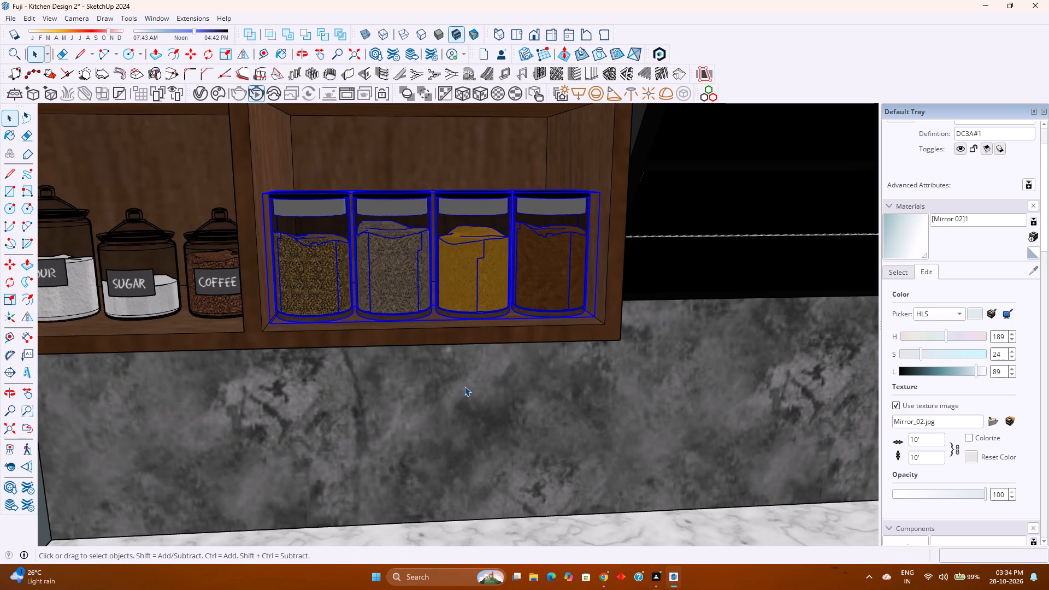
key(Escape)
Examine the placed spice jars together with the surrounding cabinets, countertop and window from wider views.
scroll(464, 386, down, 3)
middle_click(586, 373)
middle_click(588, 372)
scroll(597, 370, down, 2)
middle_drag(475, 392, 602, 361)
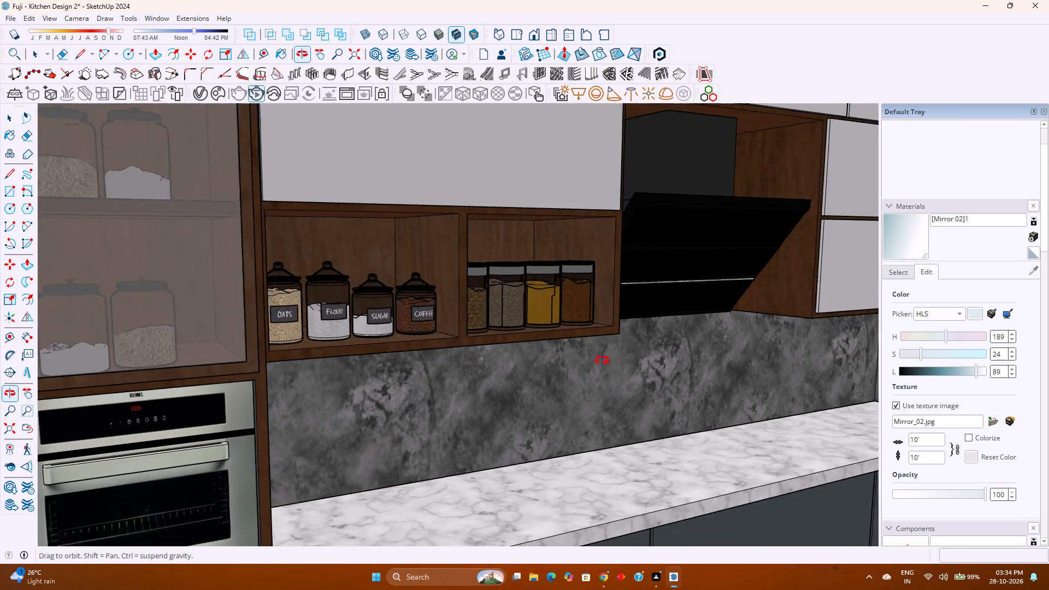
middle_drag(602, 361, 616, 359)
middle_click(616, 359)
middle_click(616, 359)
middle_click(616, 359)
shift+middle_click(634, 349)
shift+middle_click(633, 350)
shift+middle_drag(603, 364, 511, 412)
scroll(515, 405, down, 5)
shift+middle_drag(484, 408, 542, 402)
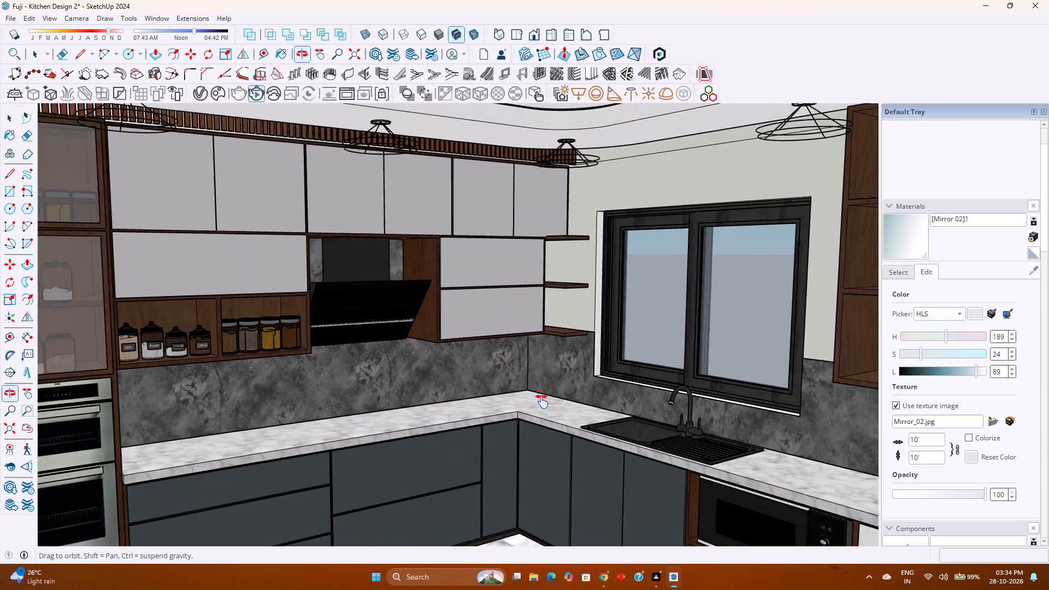
shift+middle_drag(542, 402, 589, 404)
Save the kitchen model.
key(ctrl+s)
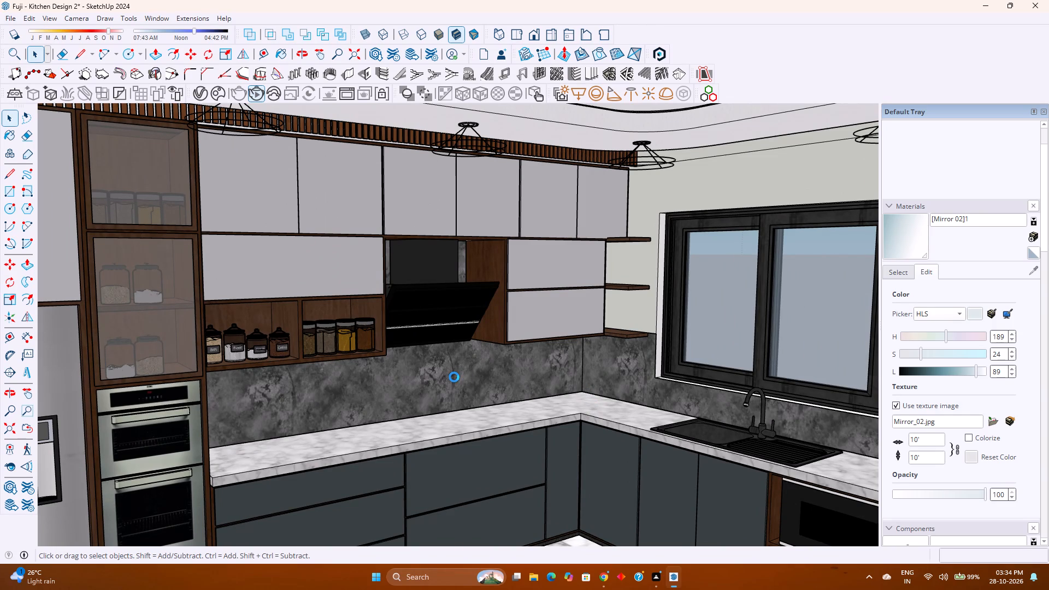
Load the 5.5 MB "KITCHEN ACCESSORIES" utensil set from 3D Warehouse into the model and place it at the countertop corner.
scroll(454, 377, down, 4)
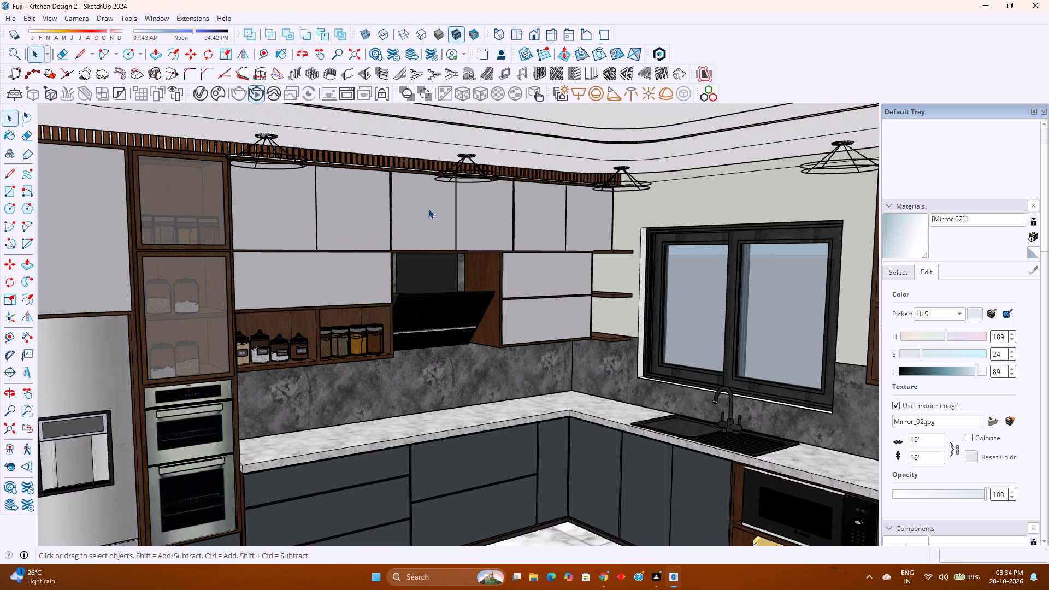
click(150, 16)
click(168, 101)
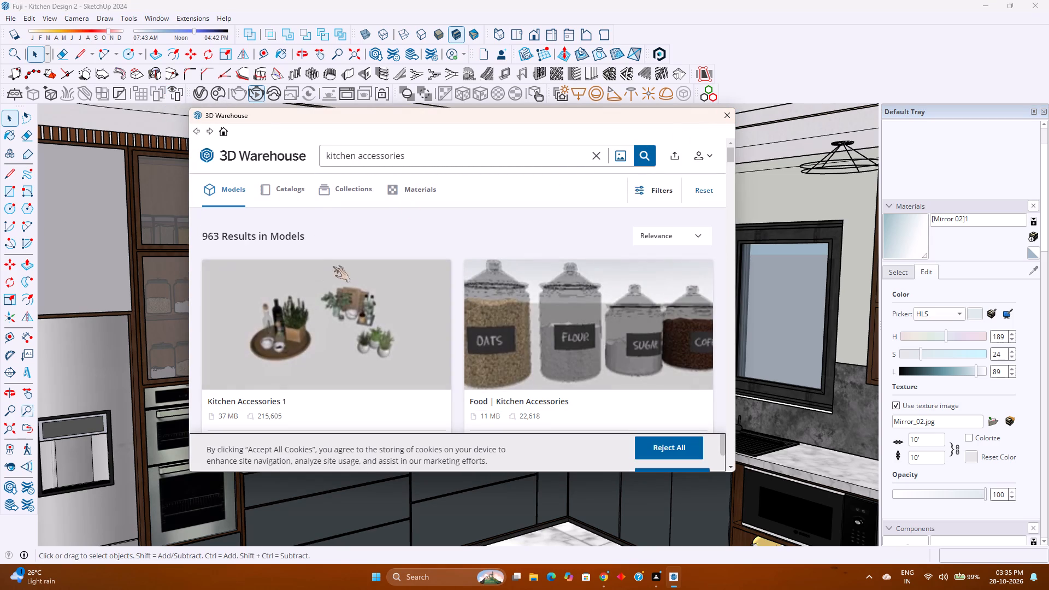
scroll(423, 287, down, 3)
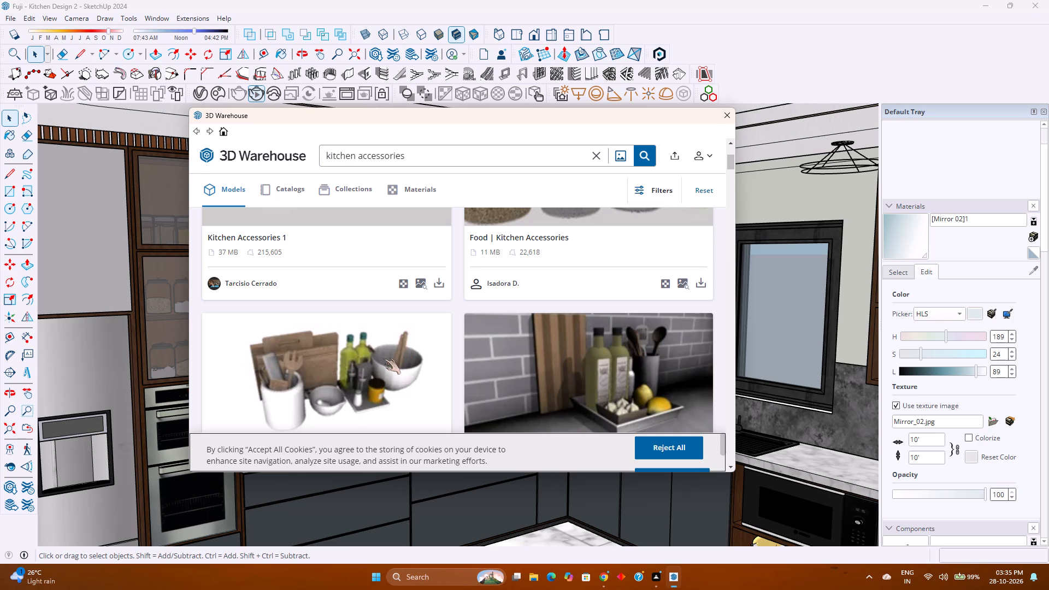
scroll(387, 364, down, 2)
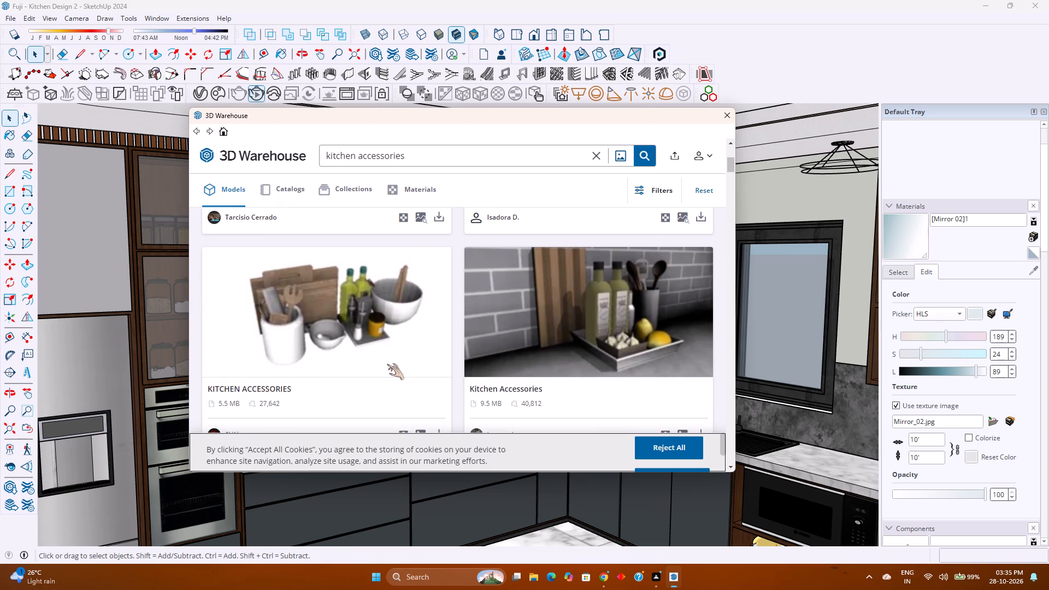
scroll(387, 364, down, 1)
click(447, 335)
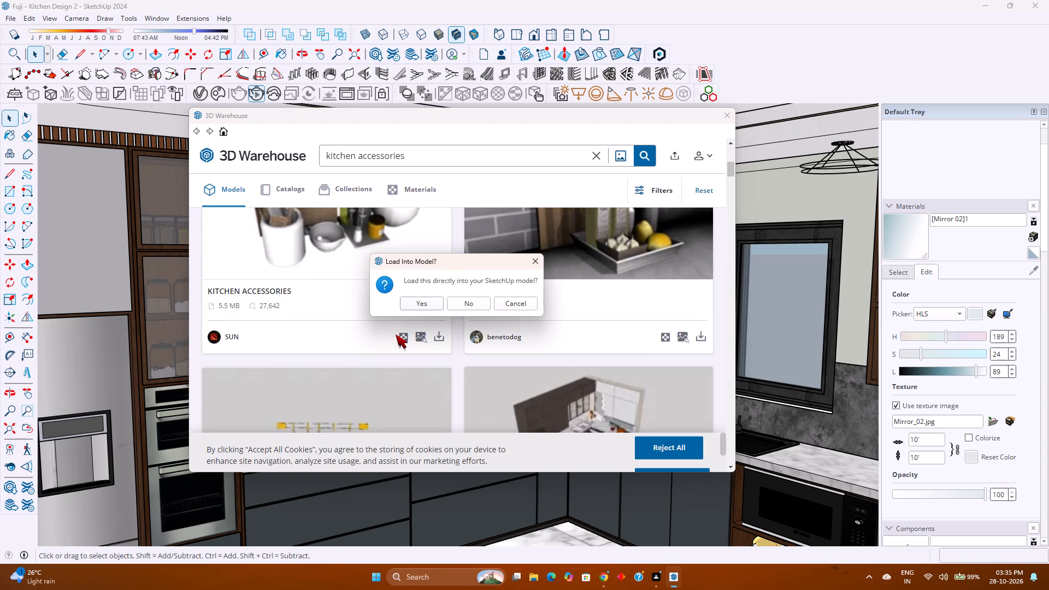
click(404, 302)
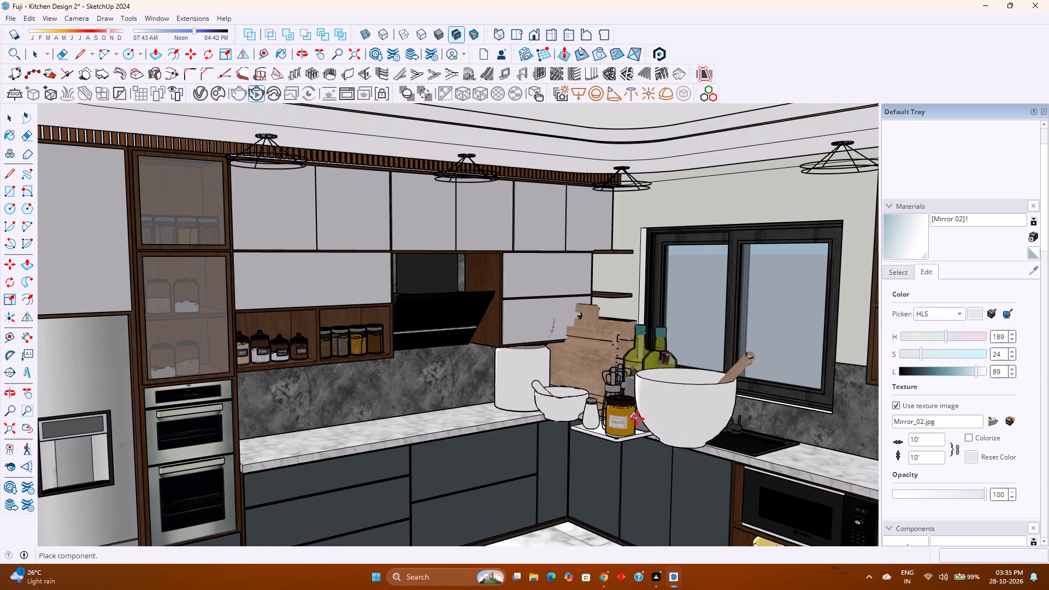
click(691, 439)
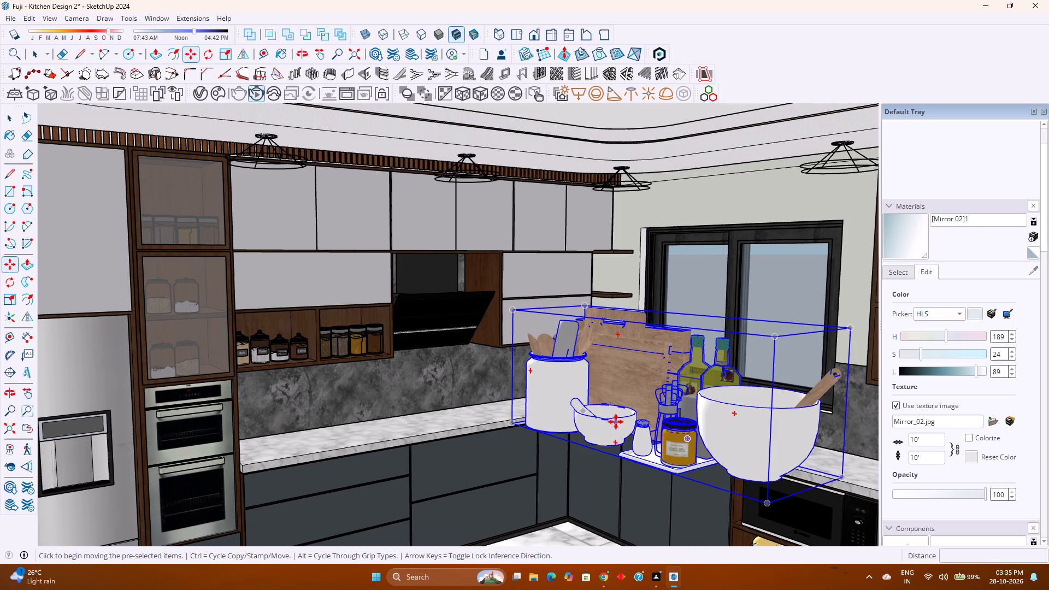
Scale the utensil set uniformly to about 0.34 so it suits the countertop.
key(s)
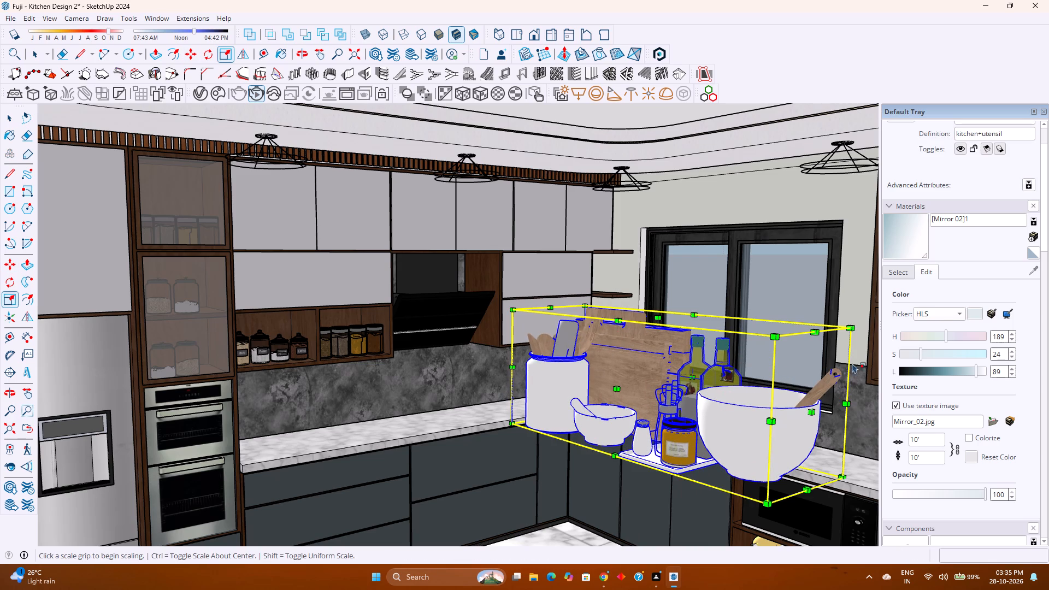
click(851, 327)
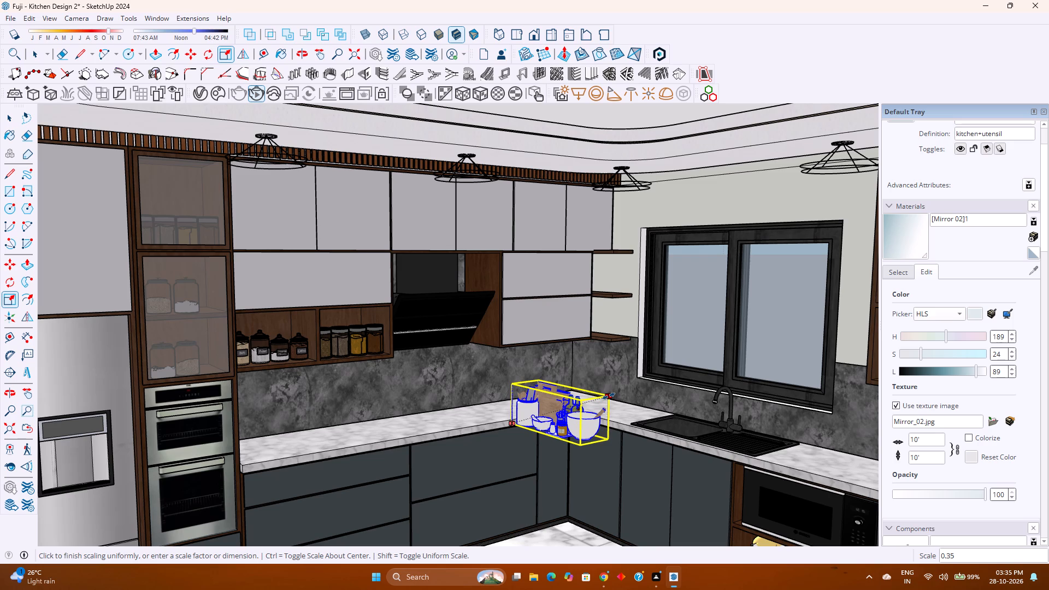
click(604, 398)
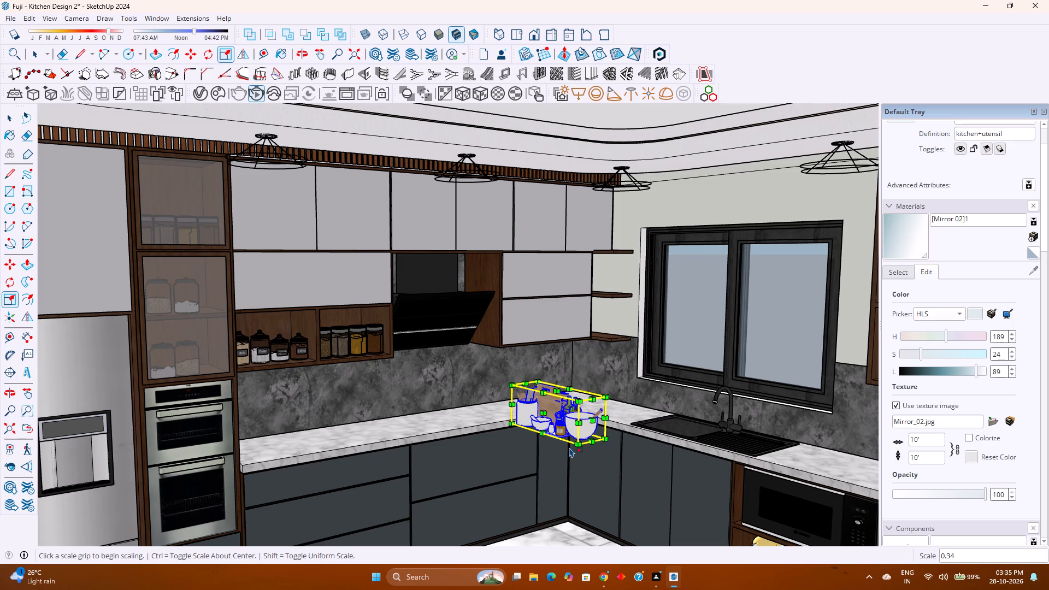
Rotate the utensil set 90° about the vertical axis around its front bottom corner on the countertop.
click(173, 51)
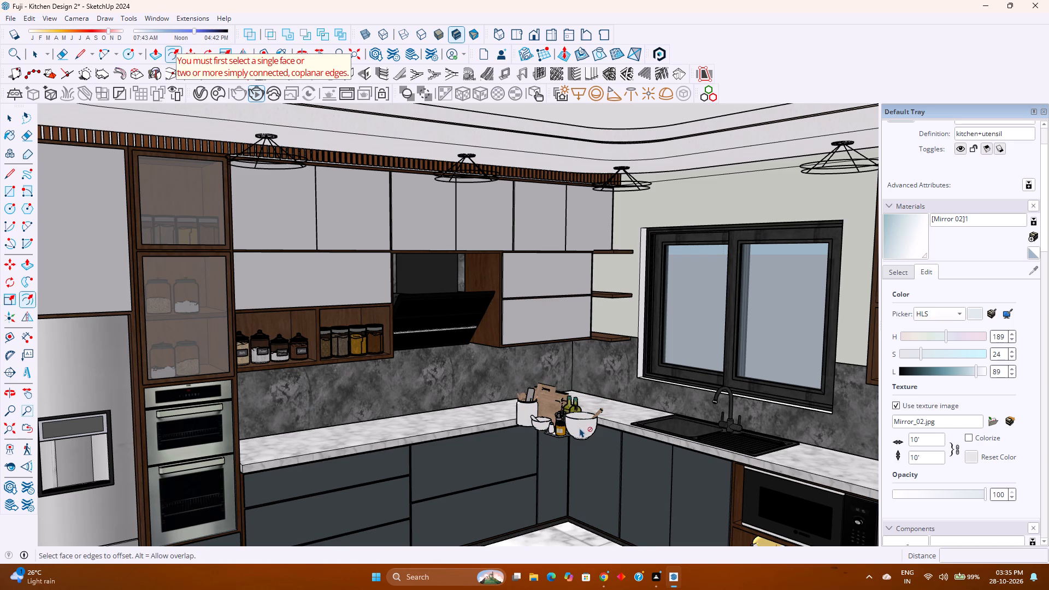
click(570, 435)
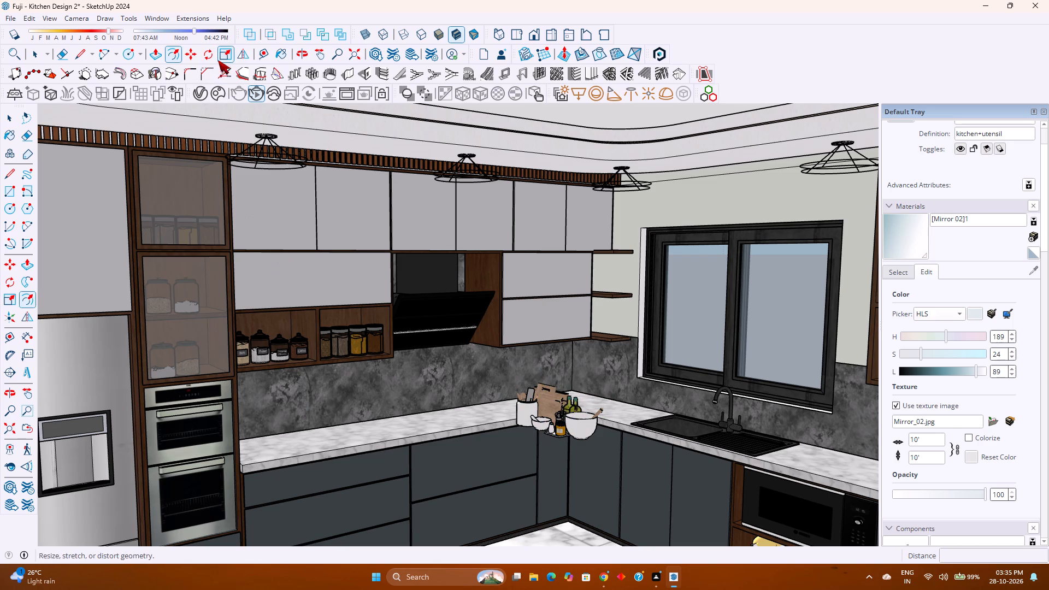
click(211, 57)
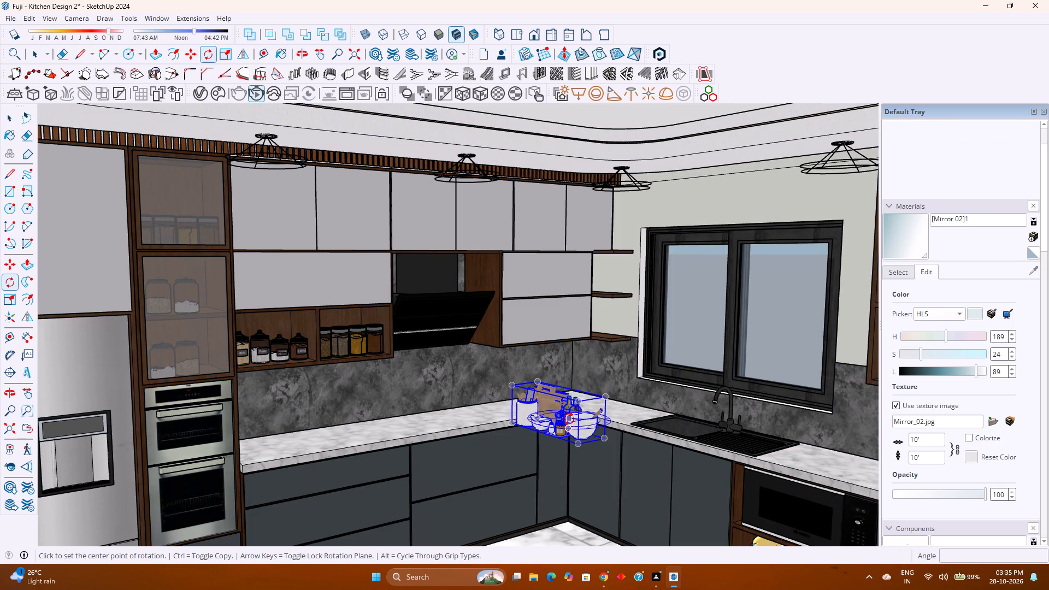
key(Up)
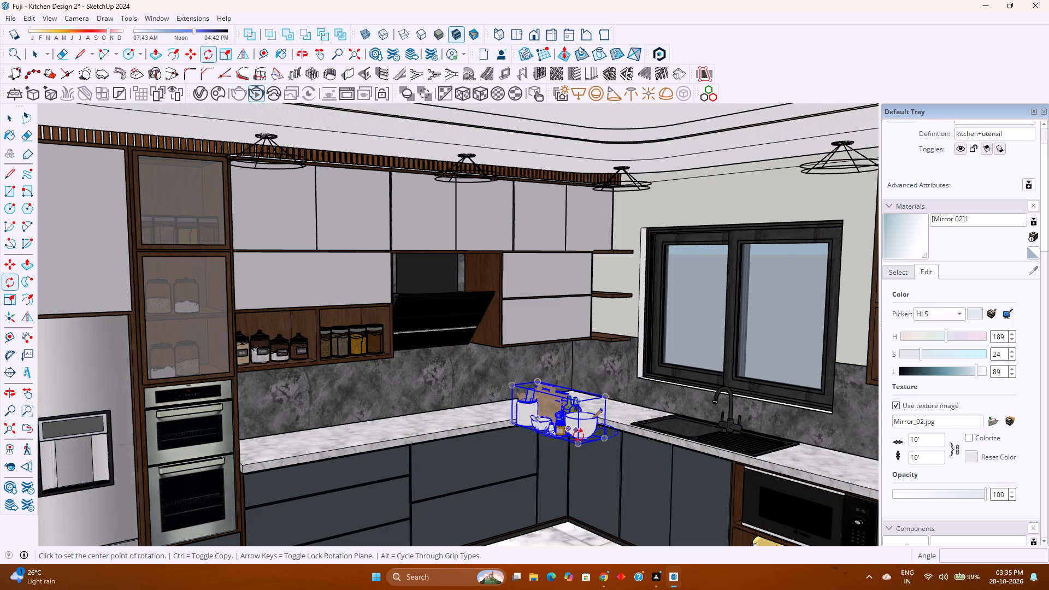
click(580, 444)
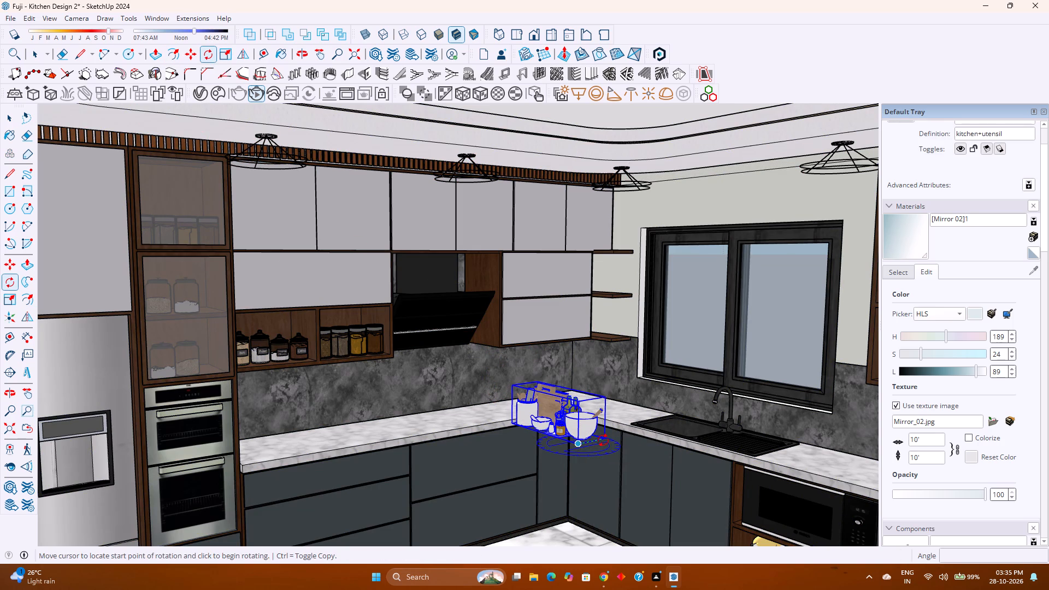
click(606, 438)
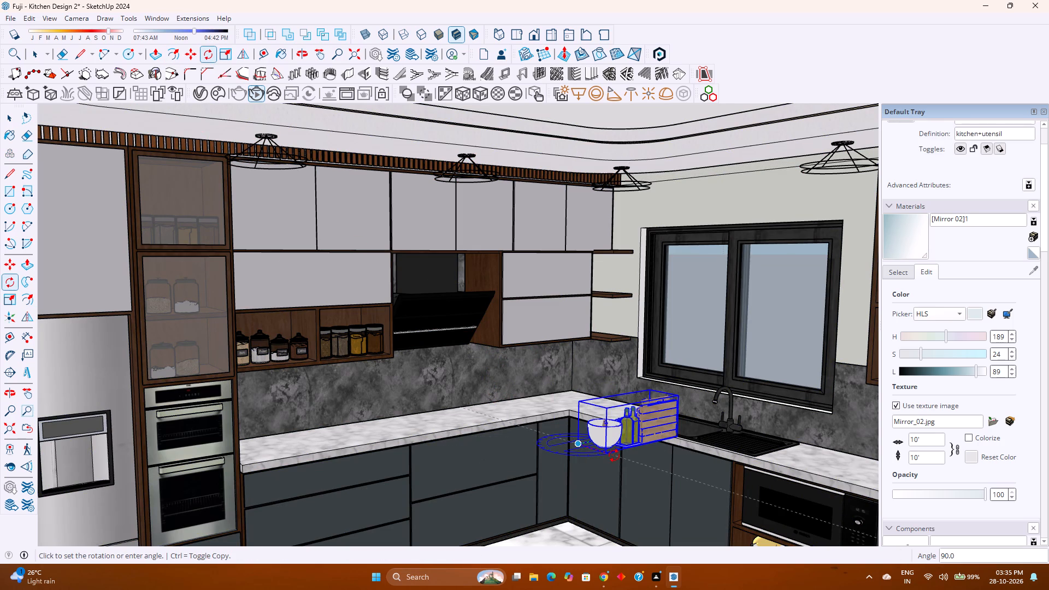
click(614, 456)
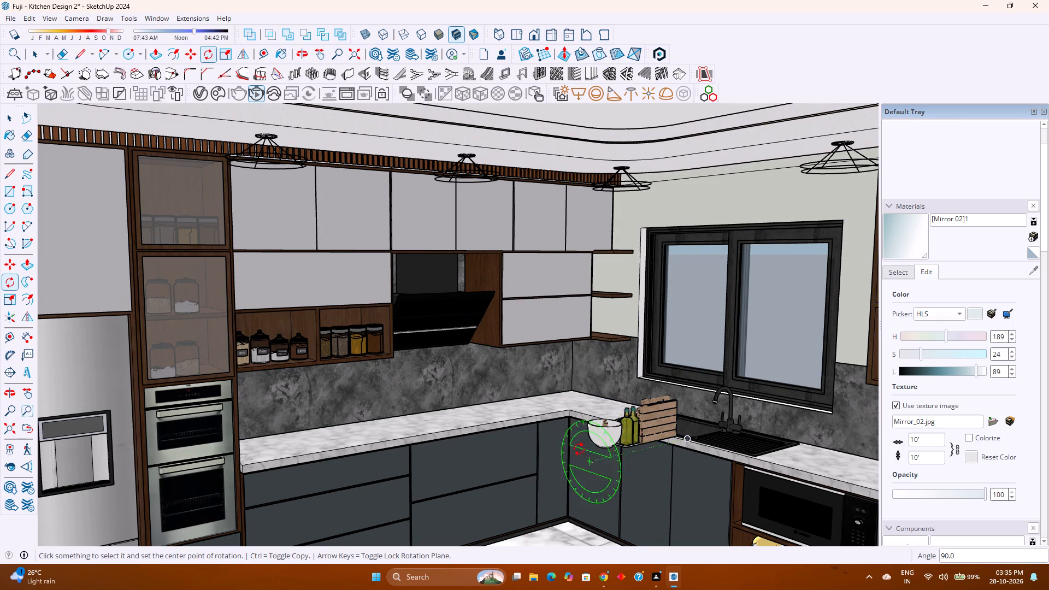
Flip the utensil set across its green-axis plane so the cutting boards swap sides with the bowls and jars.
middle_drag(575, 447, 594, 467)
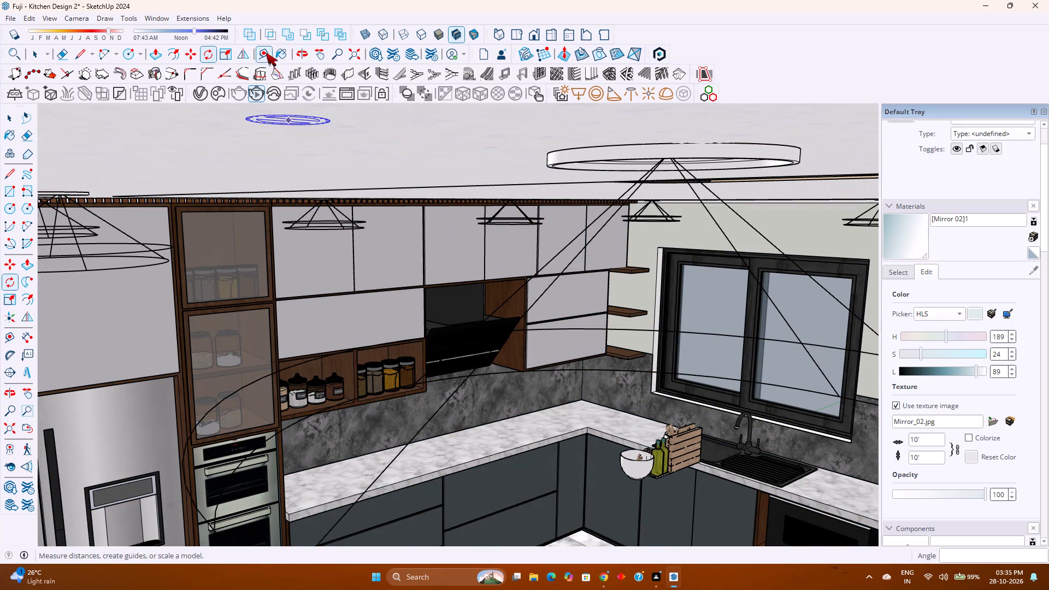
click(245, 58)
key(space)
middle_drag(653, 437, 665, 419)
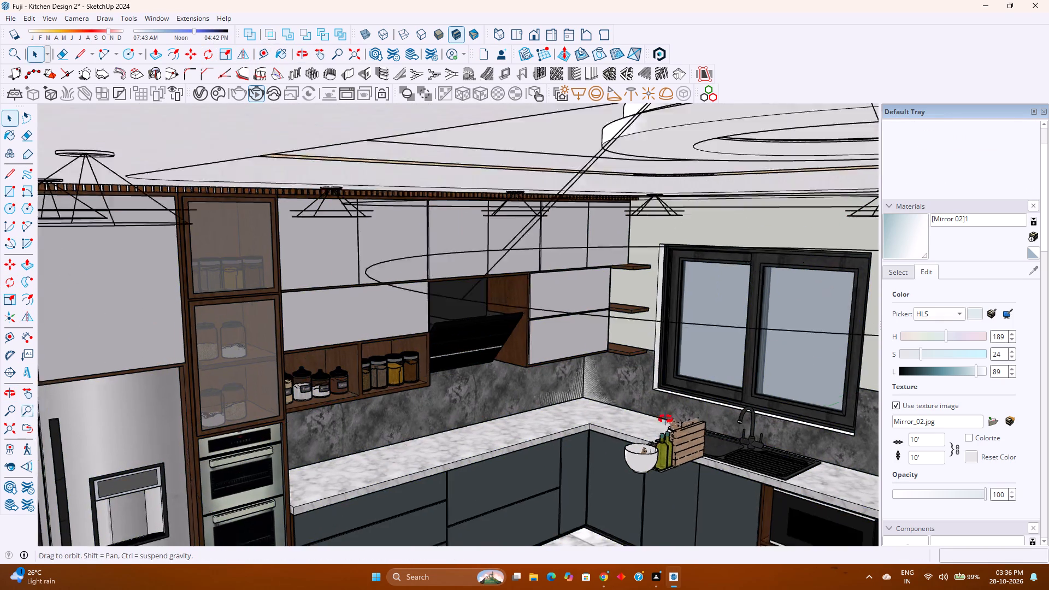
middle_drag(665, 419, 689, 373)
scroll(703, 359, up, 2)
click(710, 347)
middle_drag(704, 344, 749, 398)
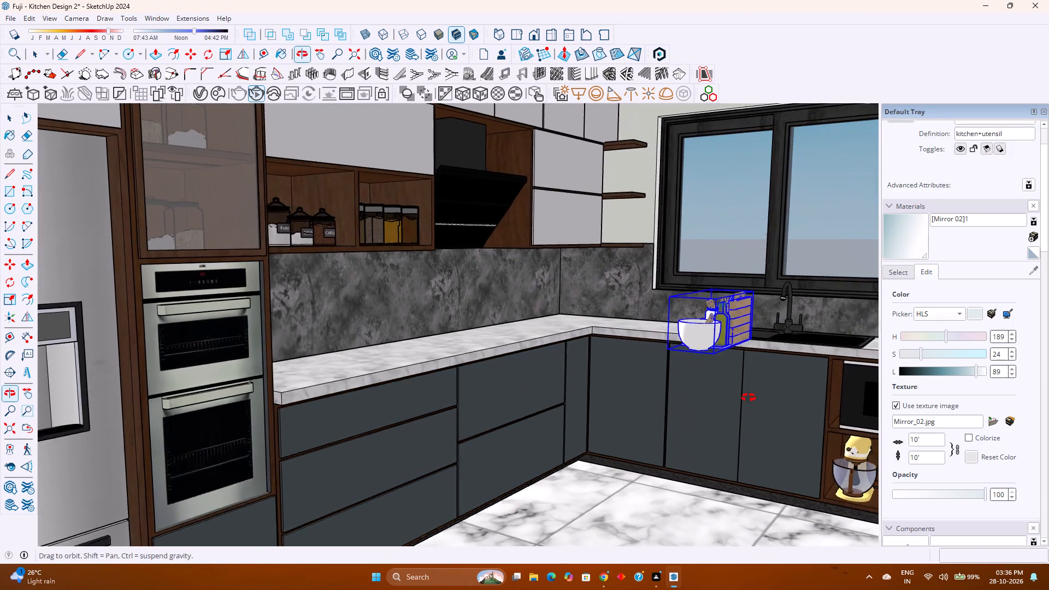
middle_drag(749, 398, 788, 408)
click(242, 48)
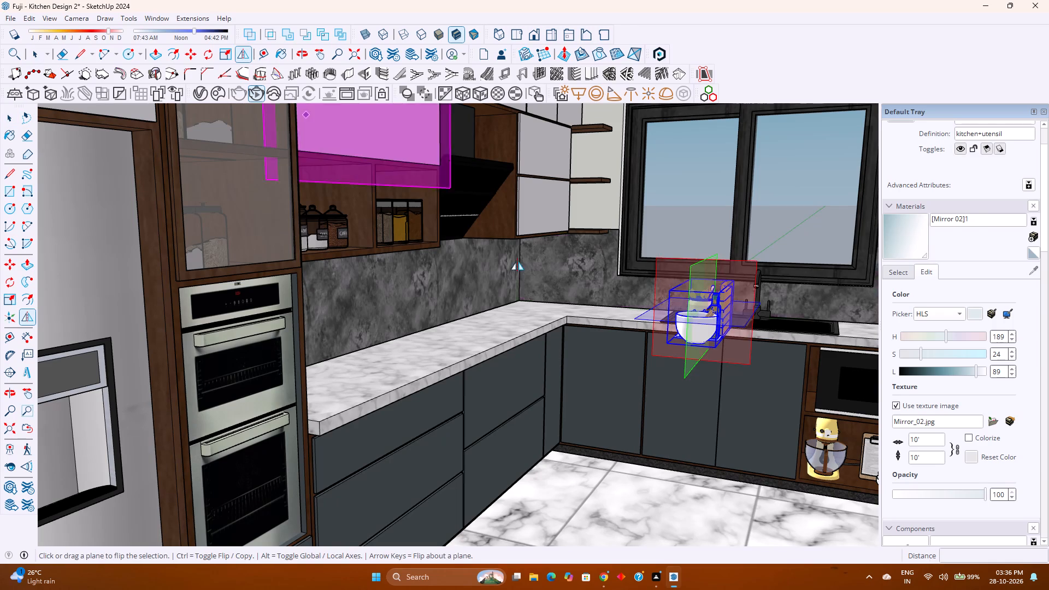
click(686, 369)
scroll(712, 334, up, 2)
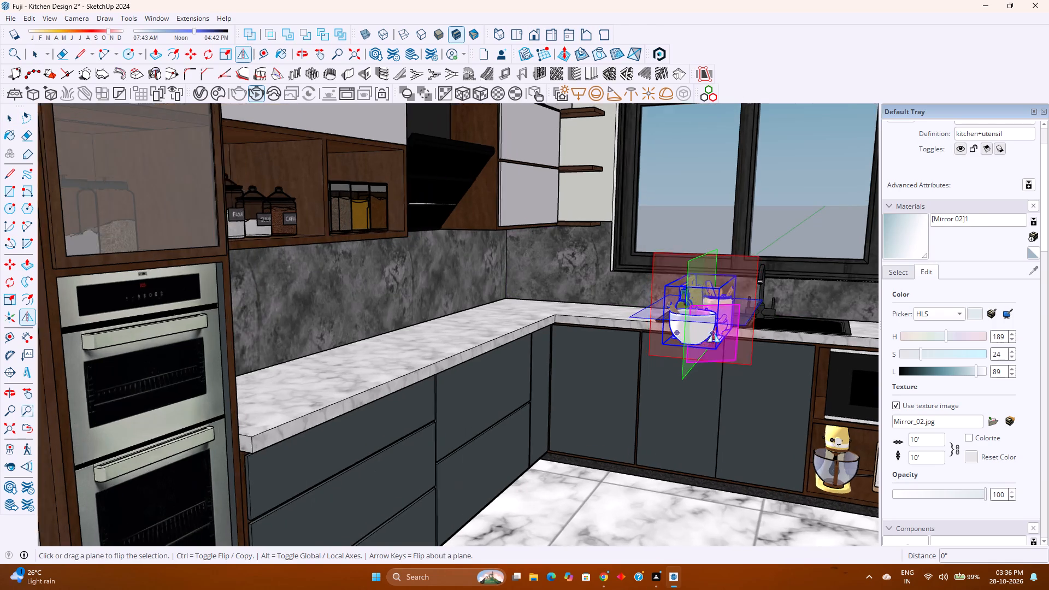
Flip the utensil set across its red-axis plane so the utensil jar and the large bowl swap ends.
middle_drag(714, 333, 528, 355)
middle_click(528, 355)
scroll(747, 375, up, 2)
middle_drag(736, 370, 685, 370)
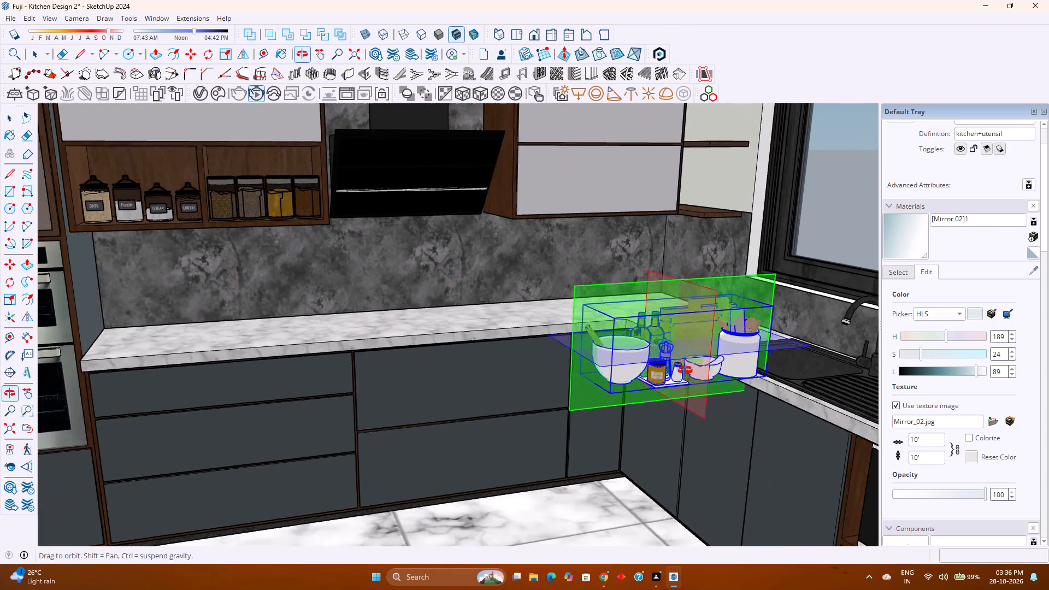
middle_drag(685, 370, 608, 374)
click(672, 436)
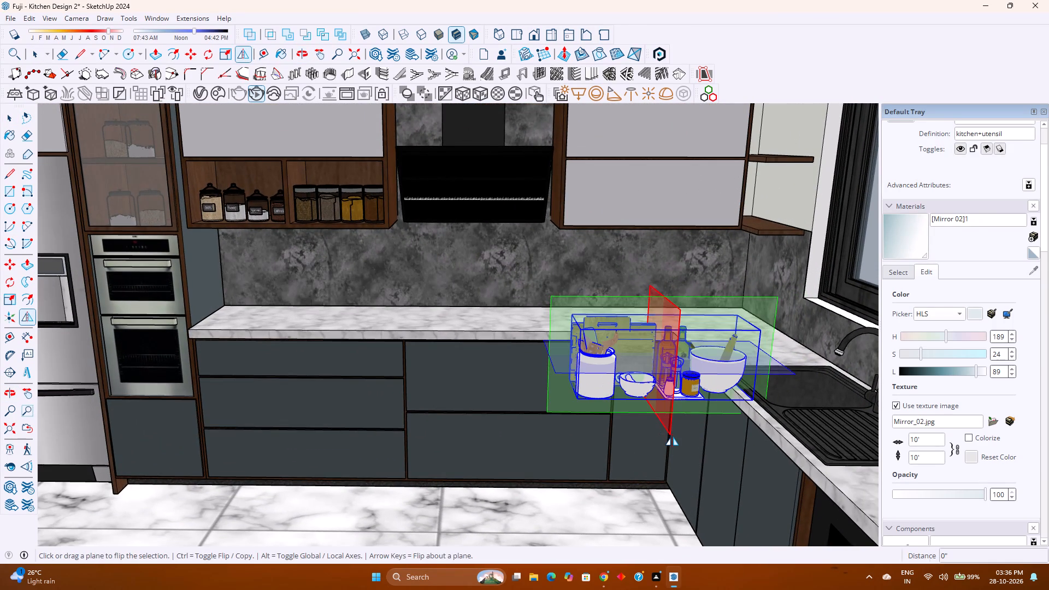
Move the utensil set about 7' 10" along the countertop to the end beside the oven tower, below the spice jar shelves.
key(m)
scroll(547, 385, up, 2)
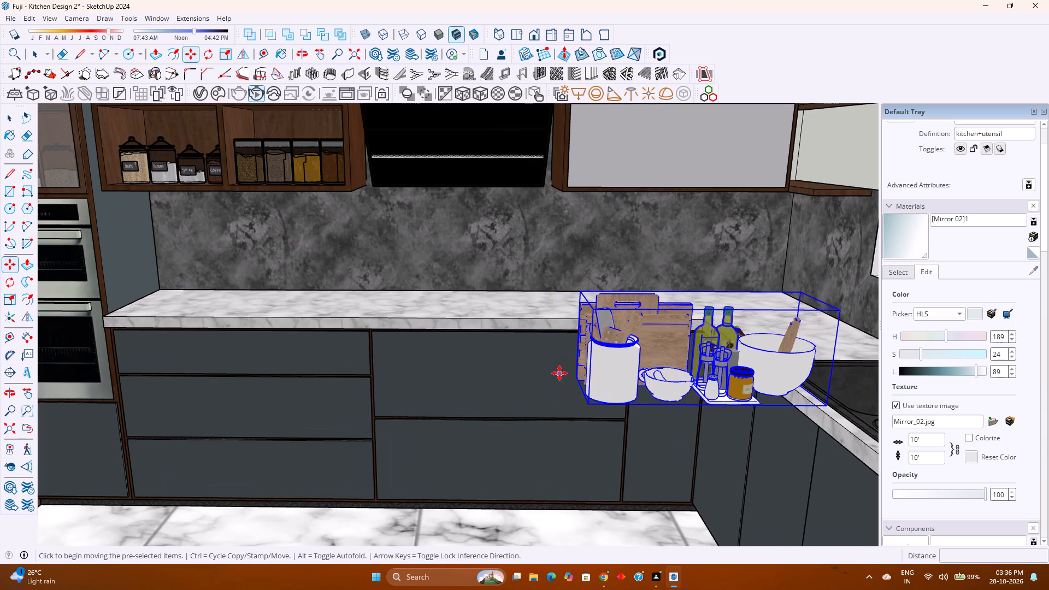
click(581, 376)
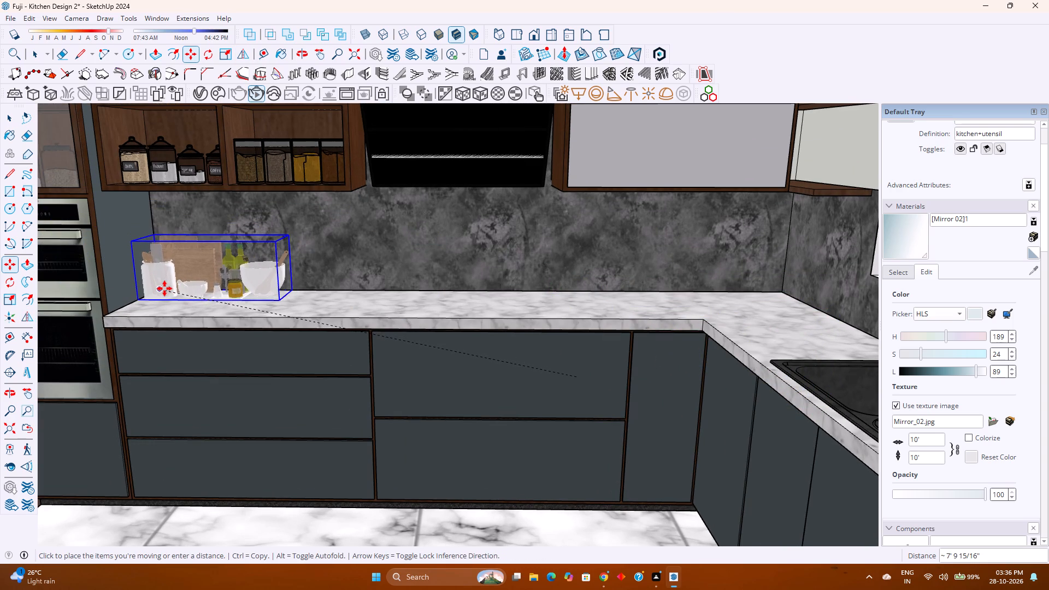
click(164, 288)
scroll(163, 290, up, 3)
middle_drag(163, 290, 273, 295)
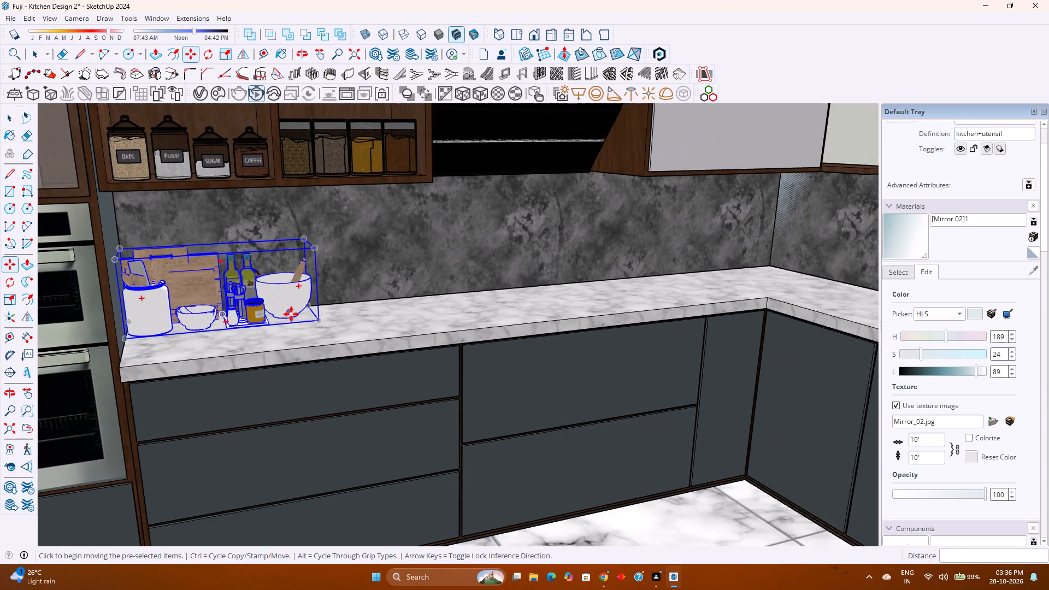
scroll(291, 314, up, 3)
middle_drag(291, 316, 239, 326)
middle_click(239, 326)
key(space)
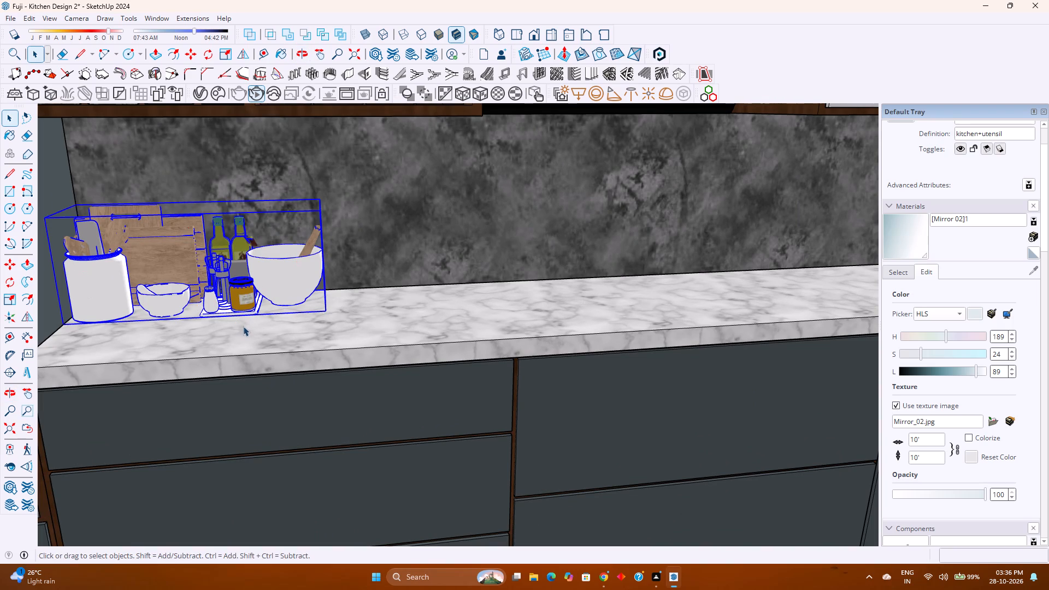
key(Escape)
Search 3D Warehouse for "stove".
scroll(266, 324, down, 3)
shift+middle_drag(502, 309, 447, 371)
middle_drag(443, 371, 428, 337)
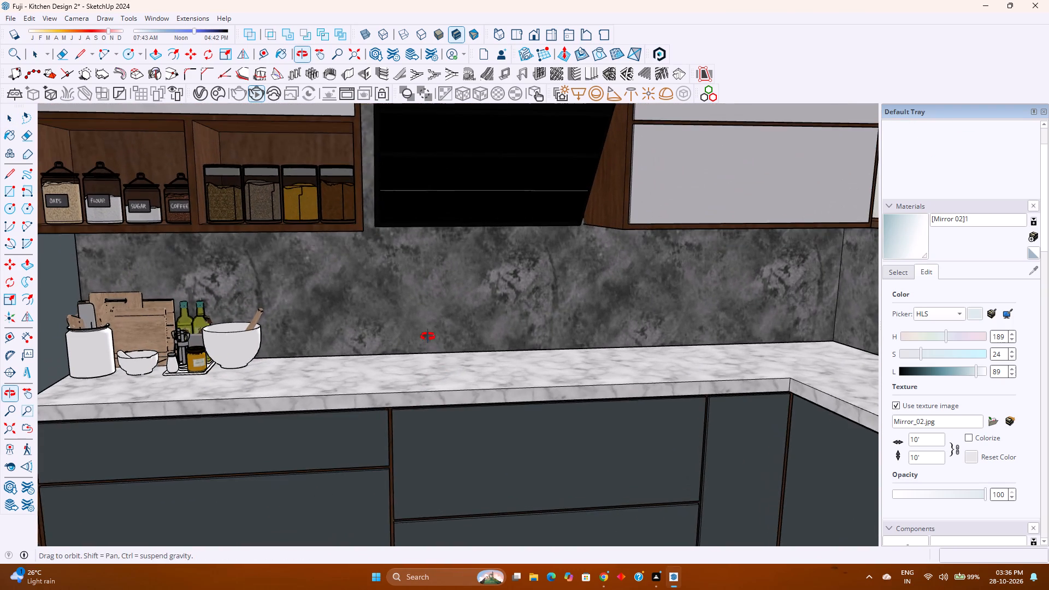
middle_drag(428, 337, 428, 335)
middle_click(428, 335)
scroll(400, 308, down, 2)
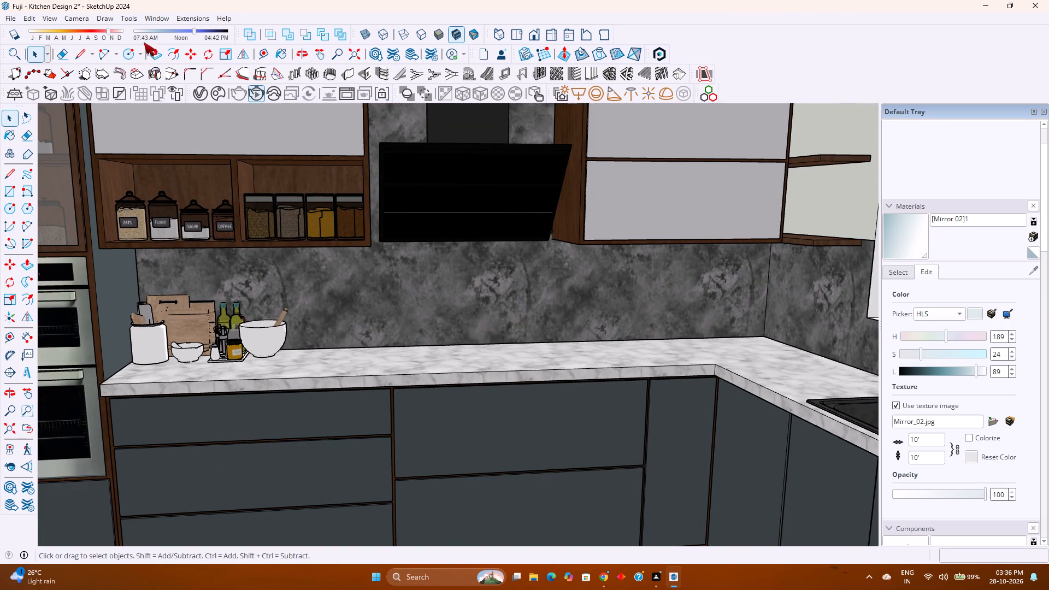
click(157, 18)
click(216, 102)
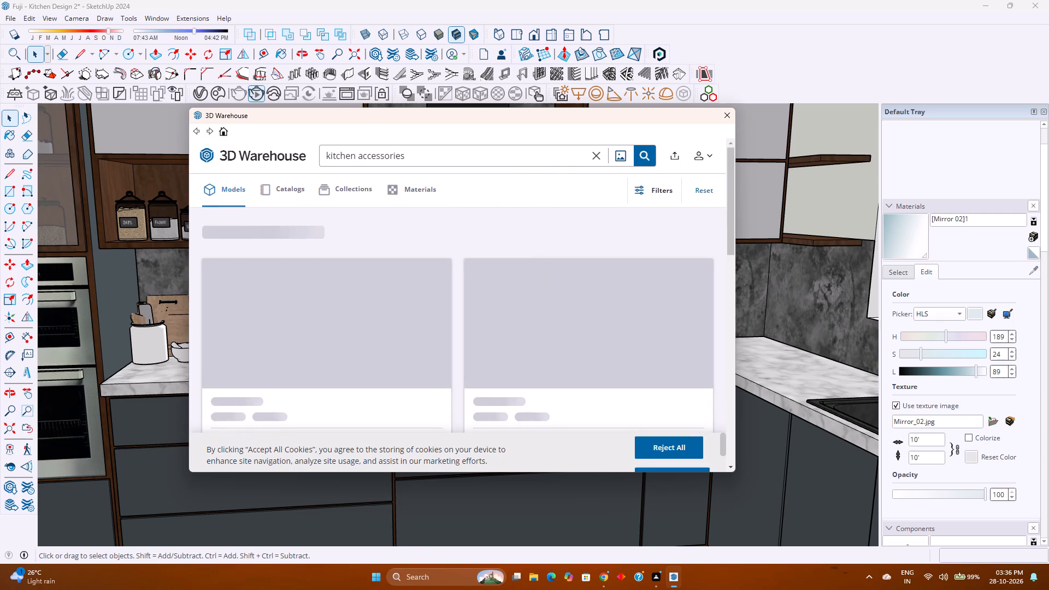
click(596, 153)
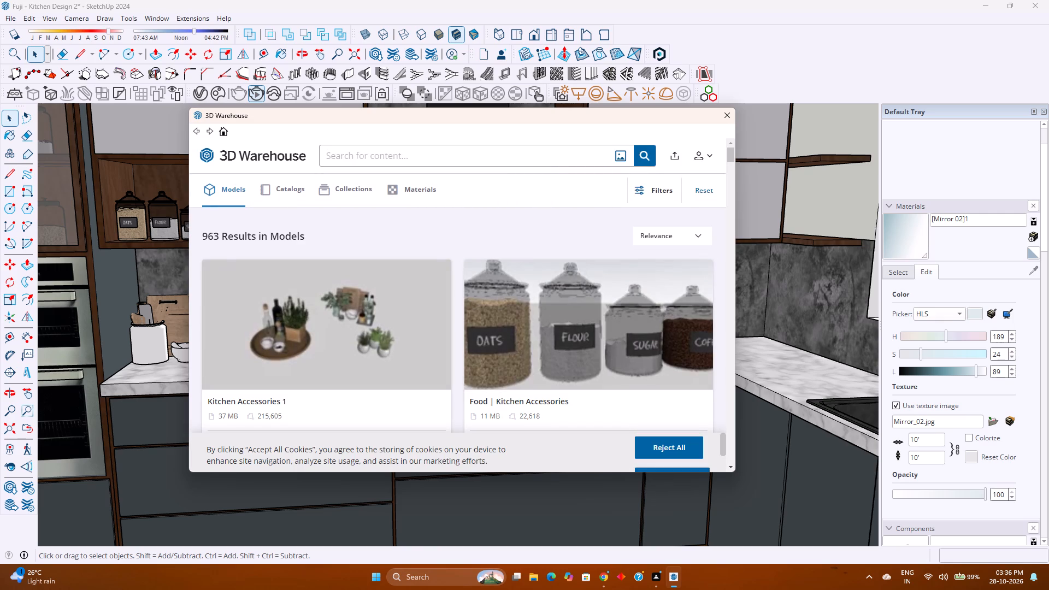
text(stove)
key(Return)
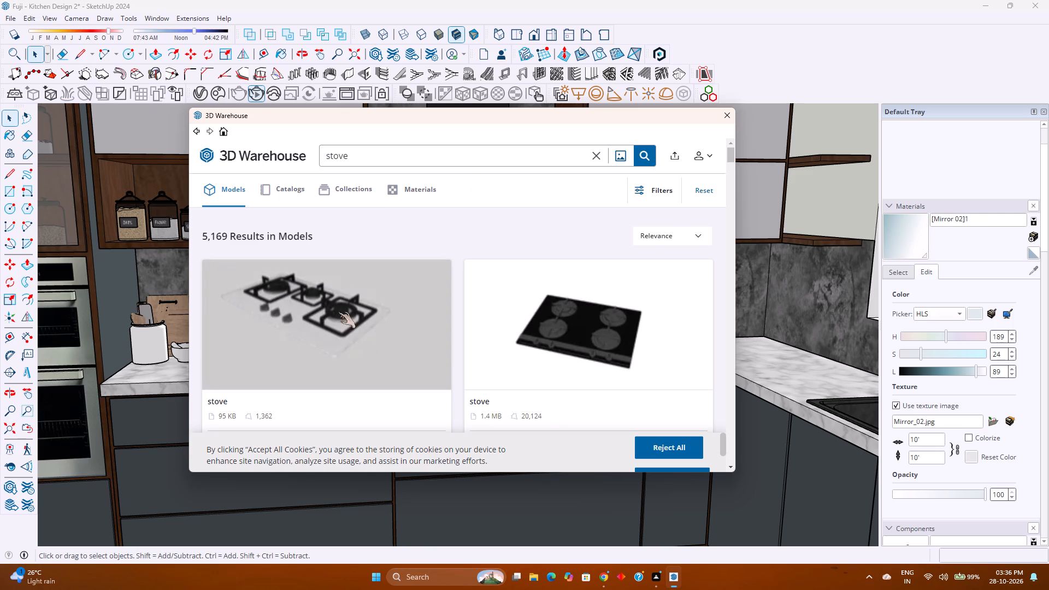
Examine the stove search results for a built-in gas hob that suits the countertop under the range hood.
scroll(393, 376, down, 1)
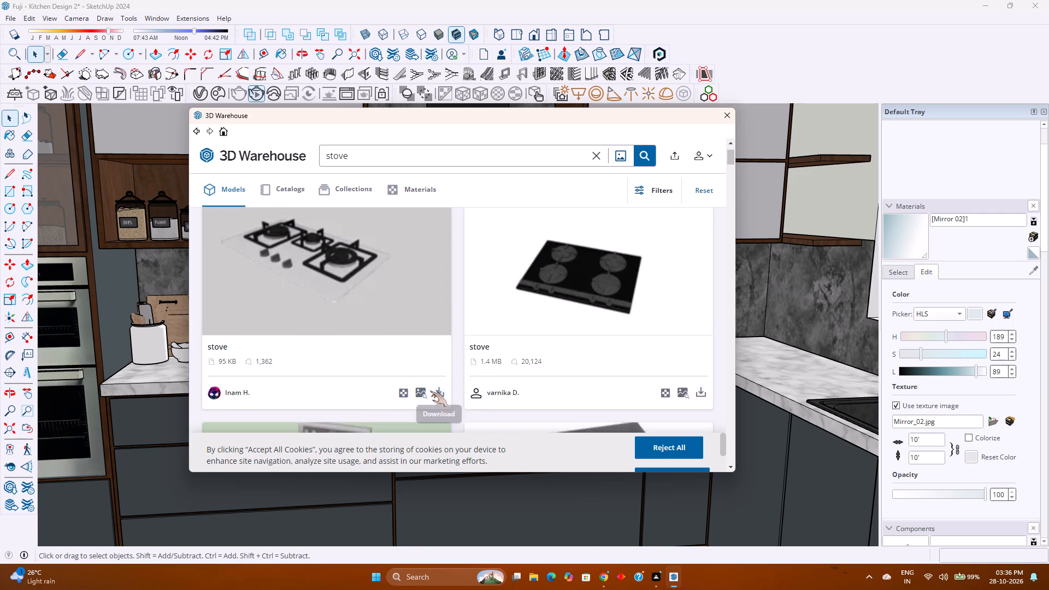
scroll(430, 391, down, 6)
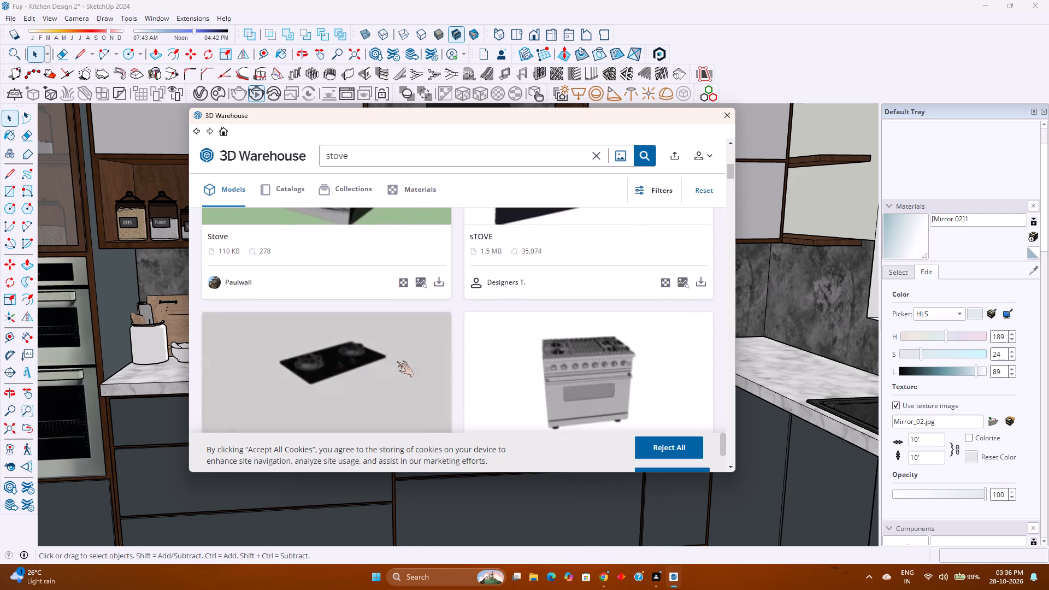
scroll(397, 361, down, 5)
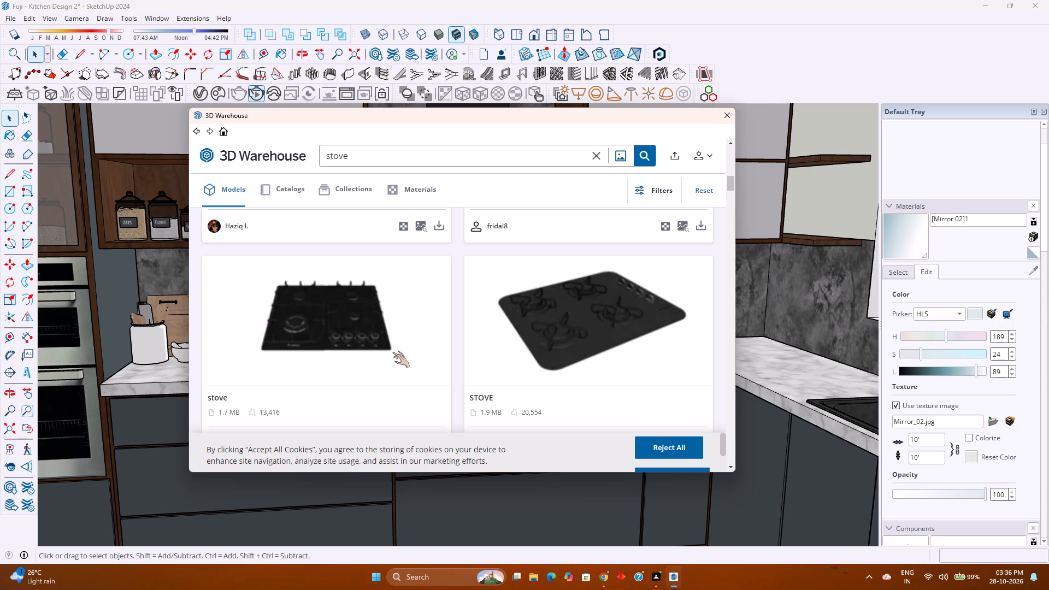
scroll(392, 351, down, 5)
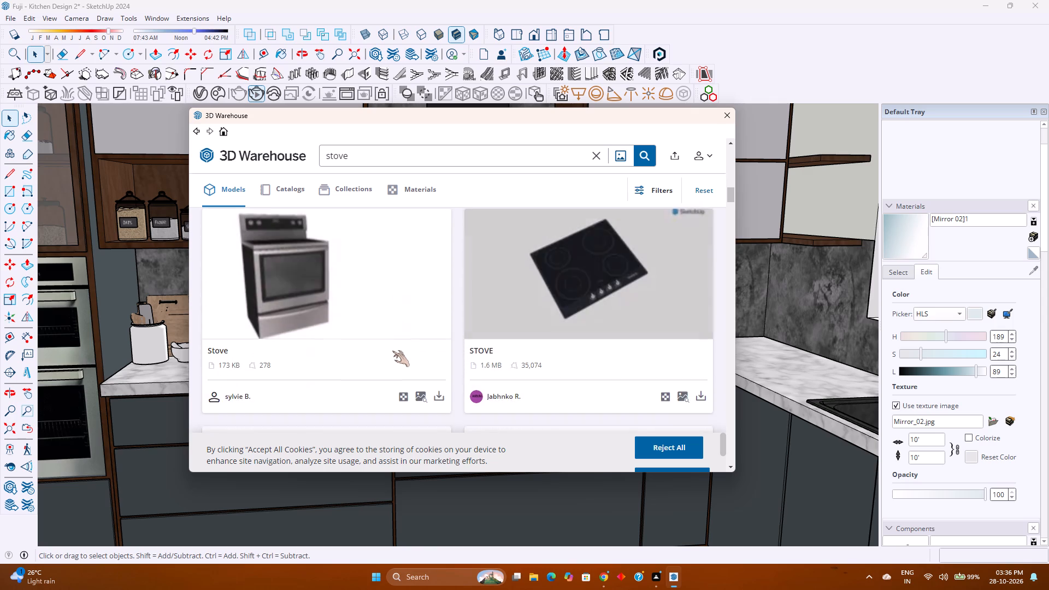
scroll(392, 351, down, 5)
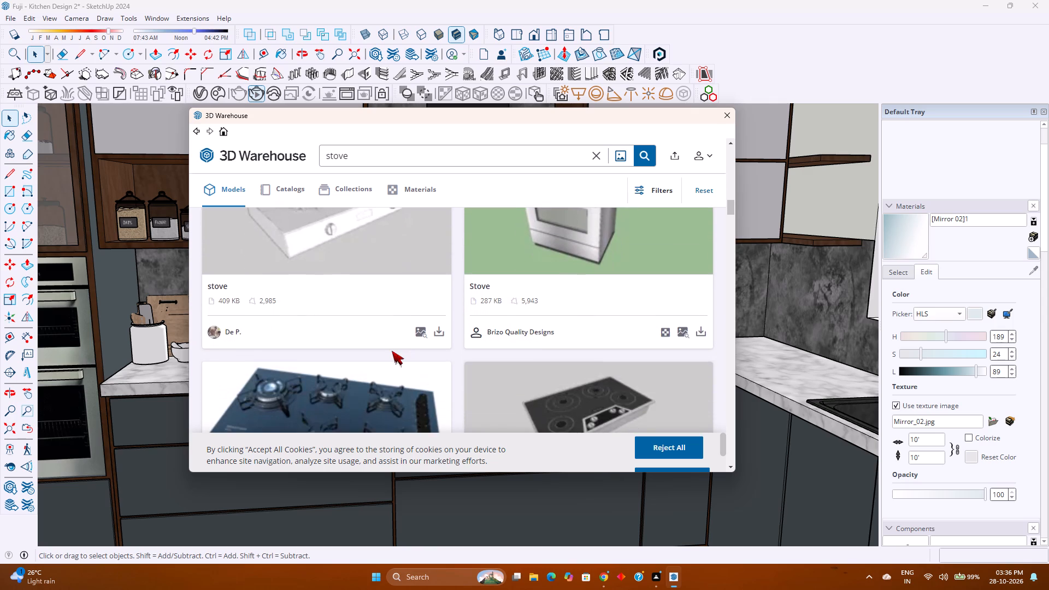
scroll(392, 351, down, 2)
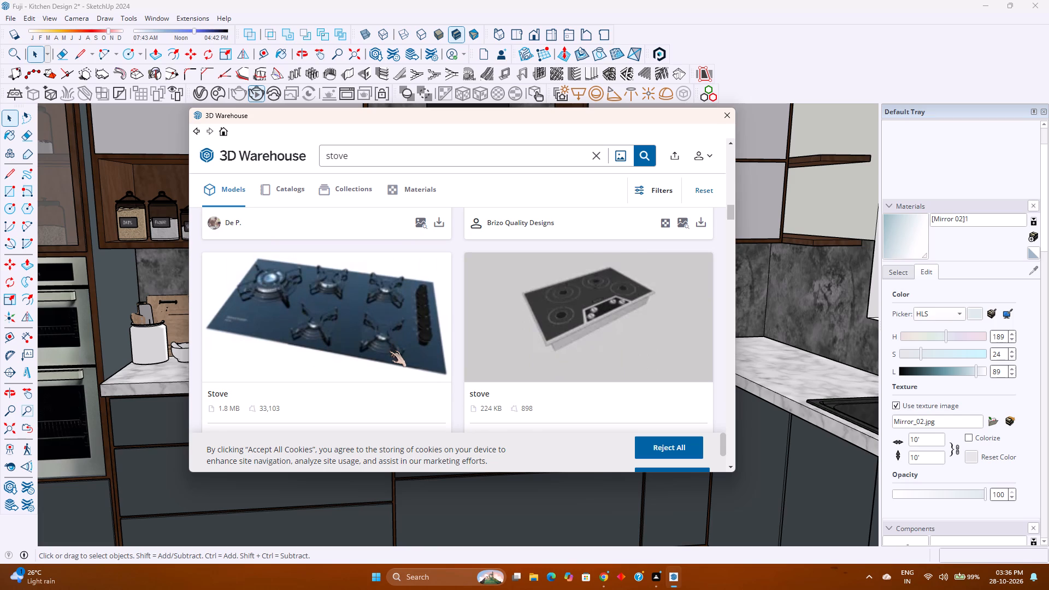
scroll(389, 351, down, 8)
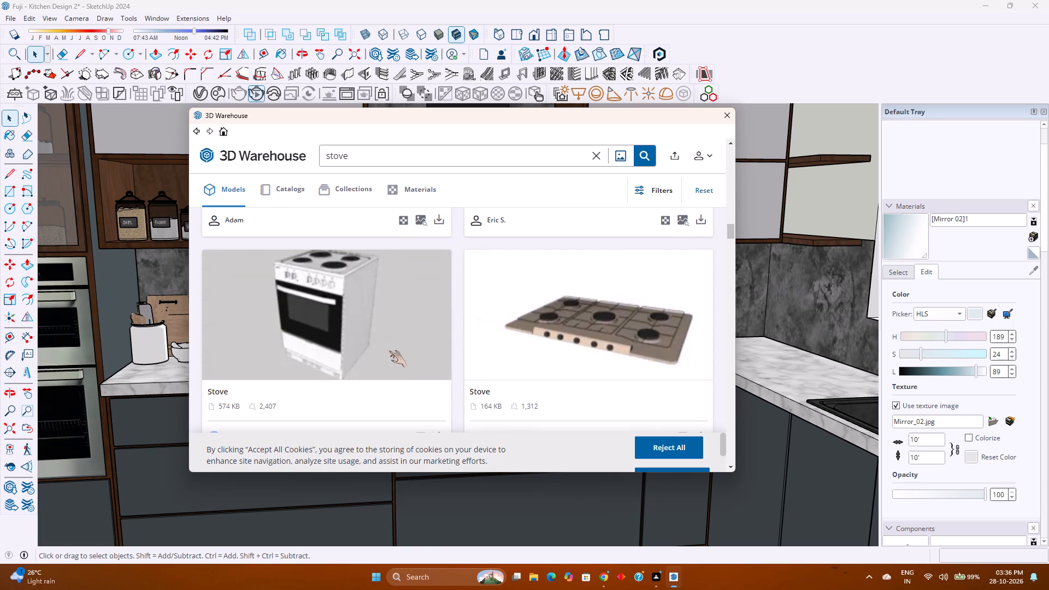
scroll(389, 351, down, 7)
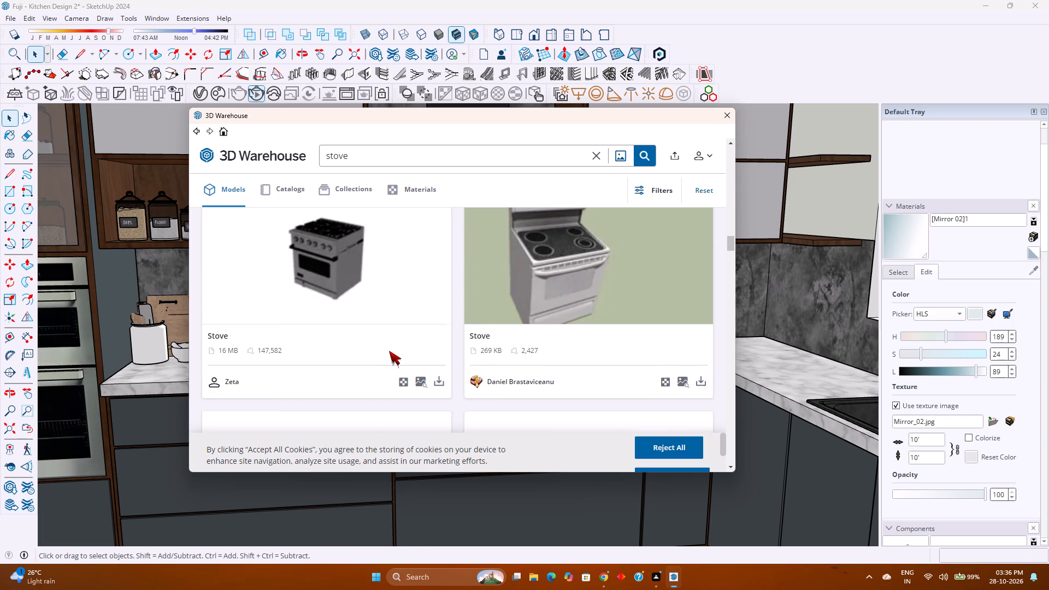
scroll(389, 351, down, 6)
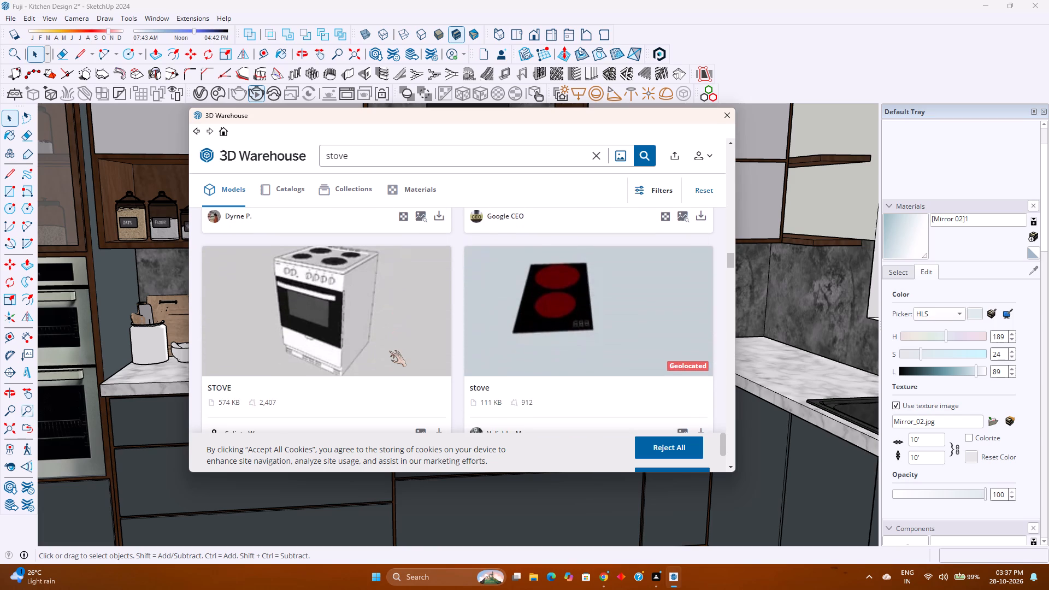
scroll(389, 351, down, 6)
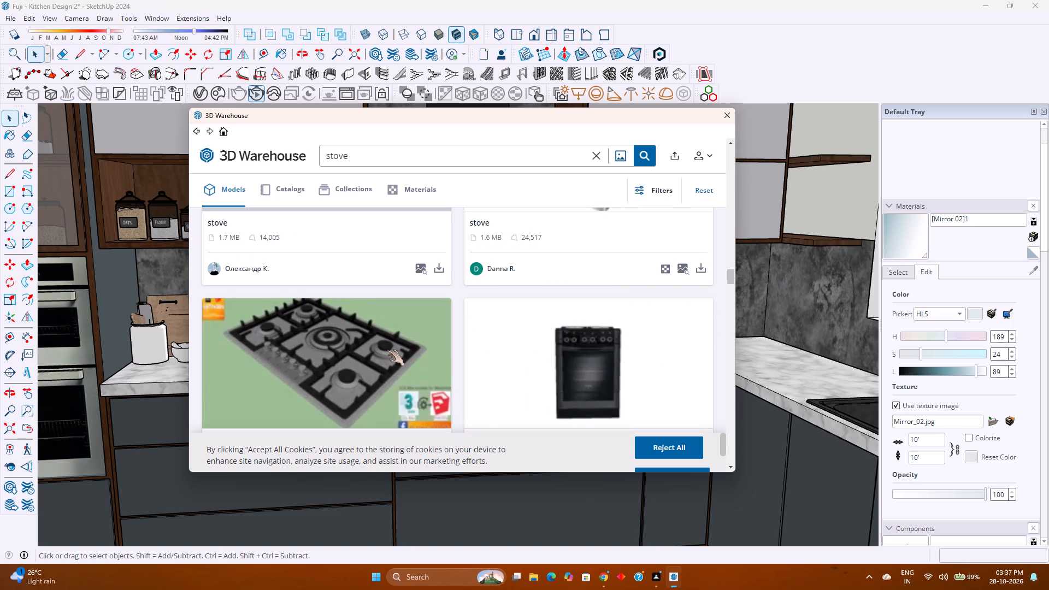
Load the 12 MB five-burner "Stove" gas hob from 3D Warehouse into the kitchen model.
scroll(387, 350, down, 1)
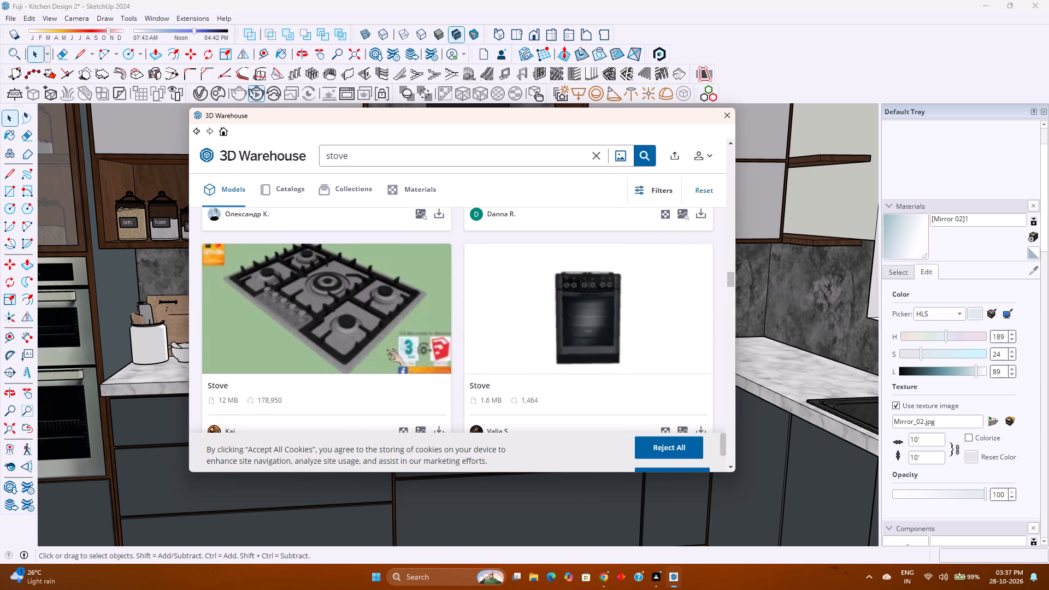
scroll(386, 349, down, 2)
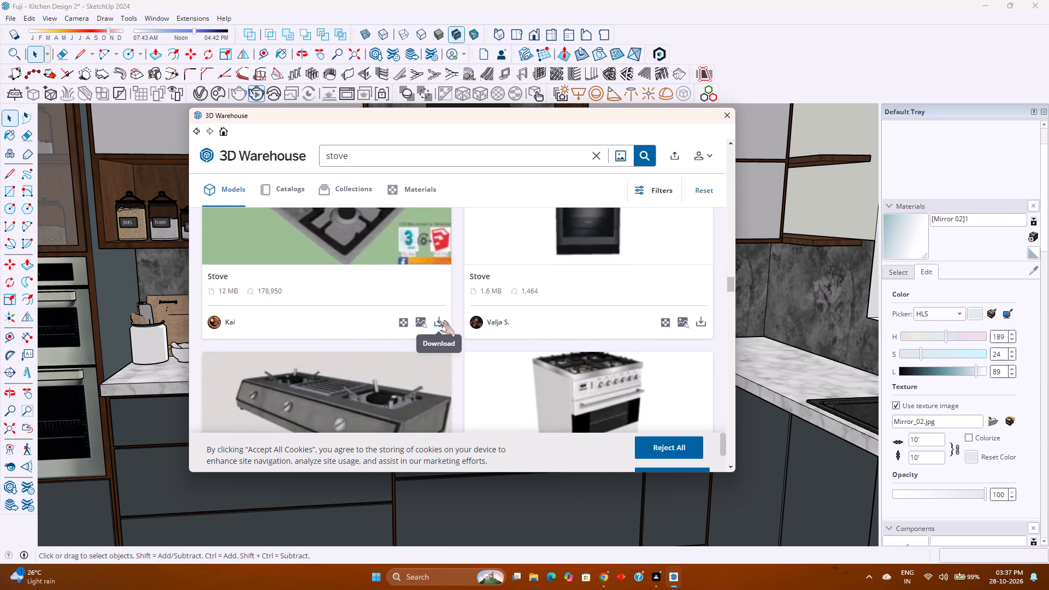
click(438, 321)
click(435, 303)
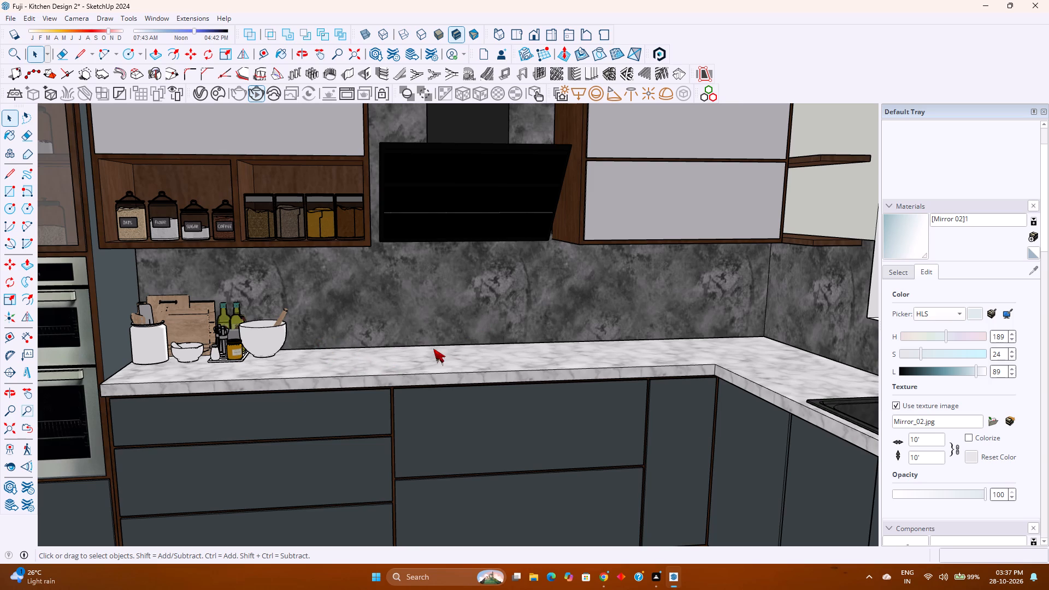
scroll(424, 337, down, 5)
scroll(424, 337, up, 4)
scroll(424, 337, down, 4)
scroll(424, 337, up, 3)
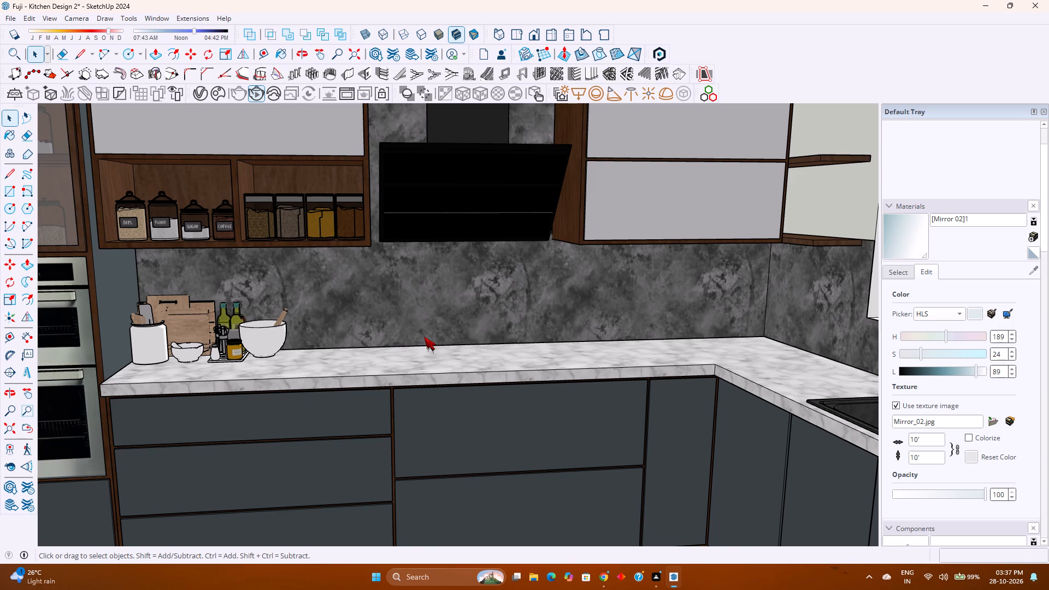
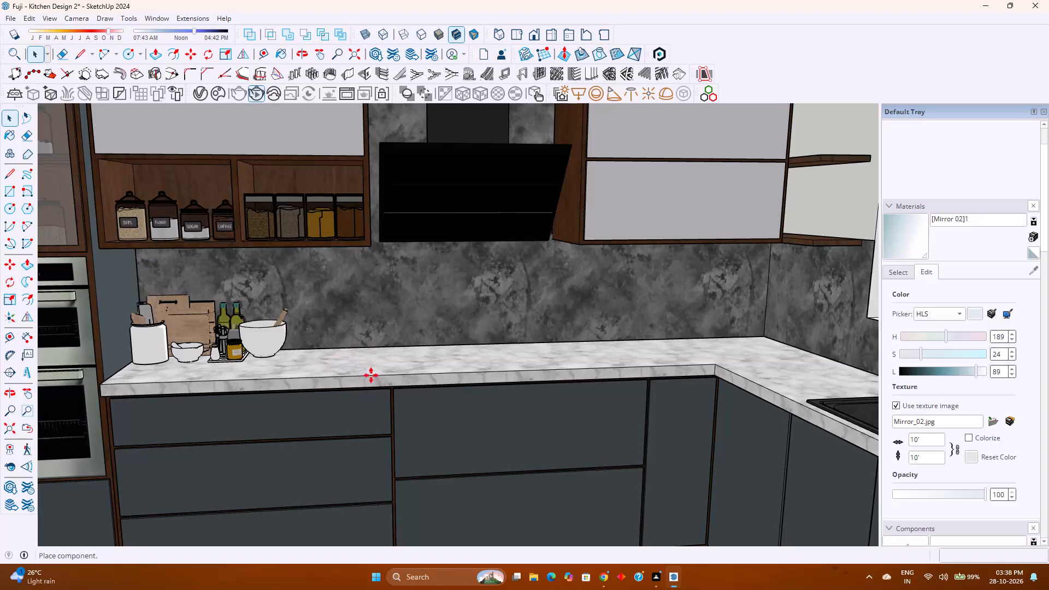
Move the gas hob about 1' 4" along the countertop, away from the accessories and toward the range hood.
scroll(375, 376, down, 4)
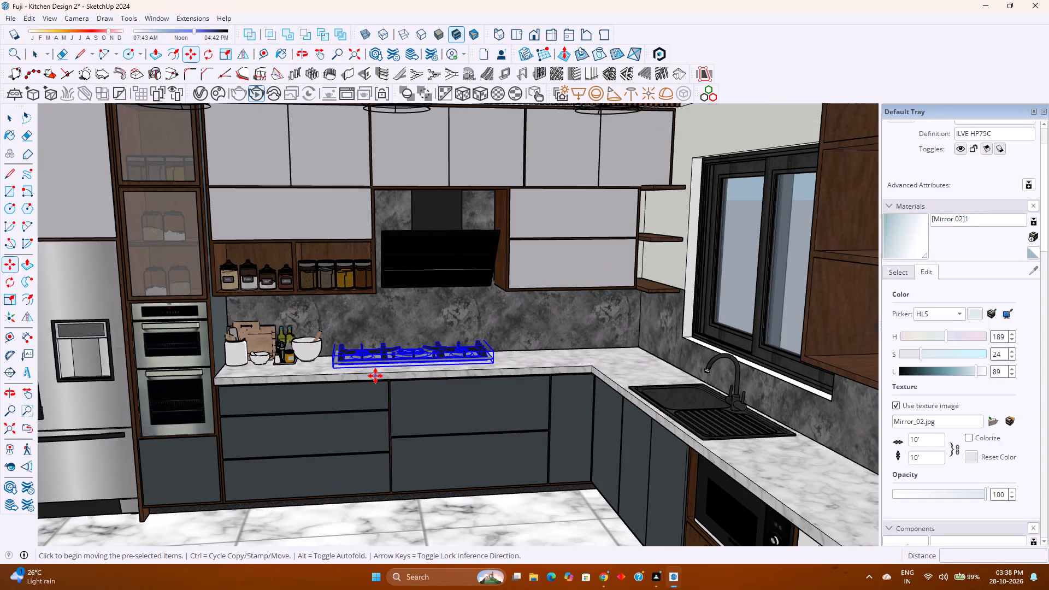
scroll(339, 373, up, 3)
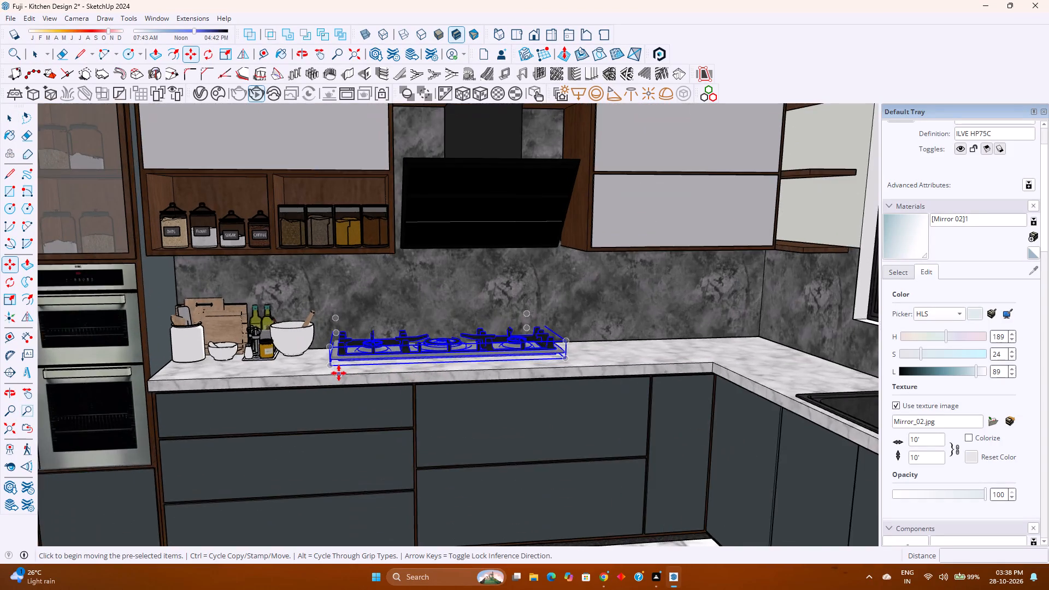
scroll(339, 373, up, 4)
click(322, 363)
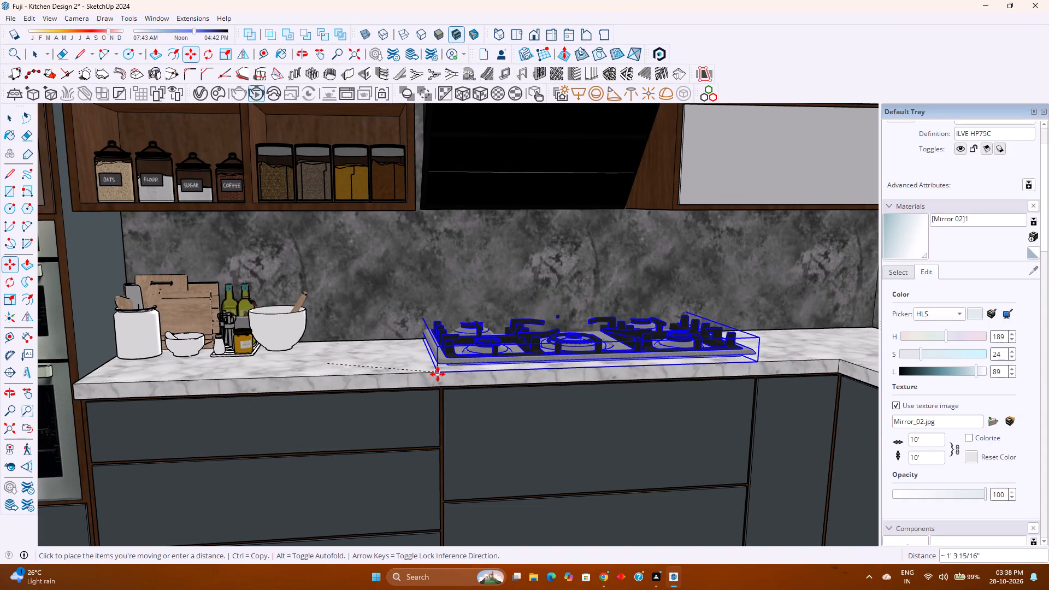
click(438, 374)
Flip the gas hob front to back so its control knobs face the front edge of the countertop.
scroll(443, 368, up, 2)
middle_drag(443, 368, 681, 404)
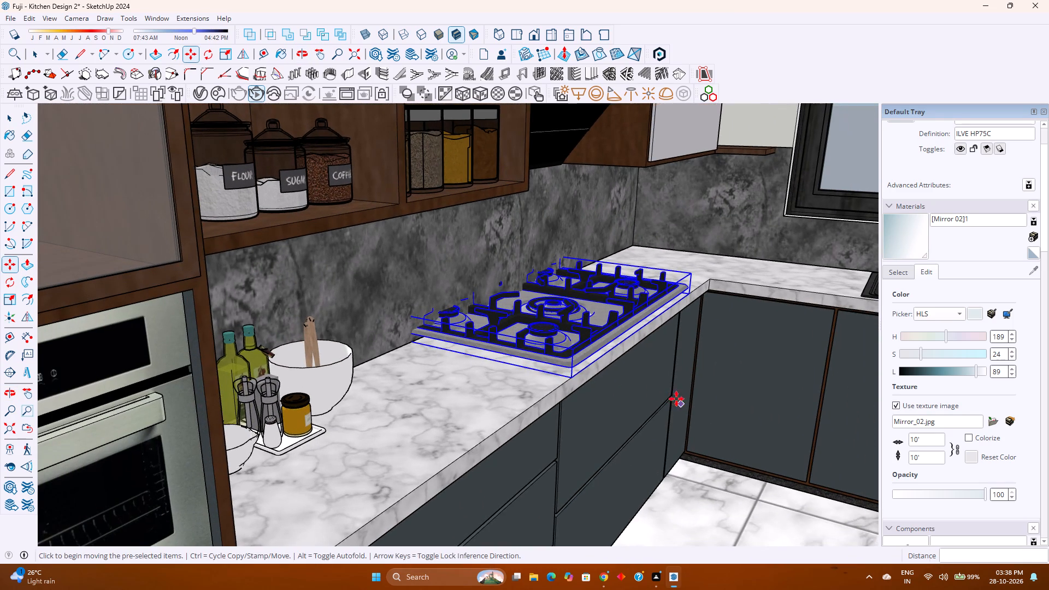
click(247, 51)
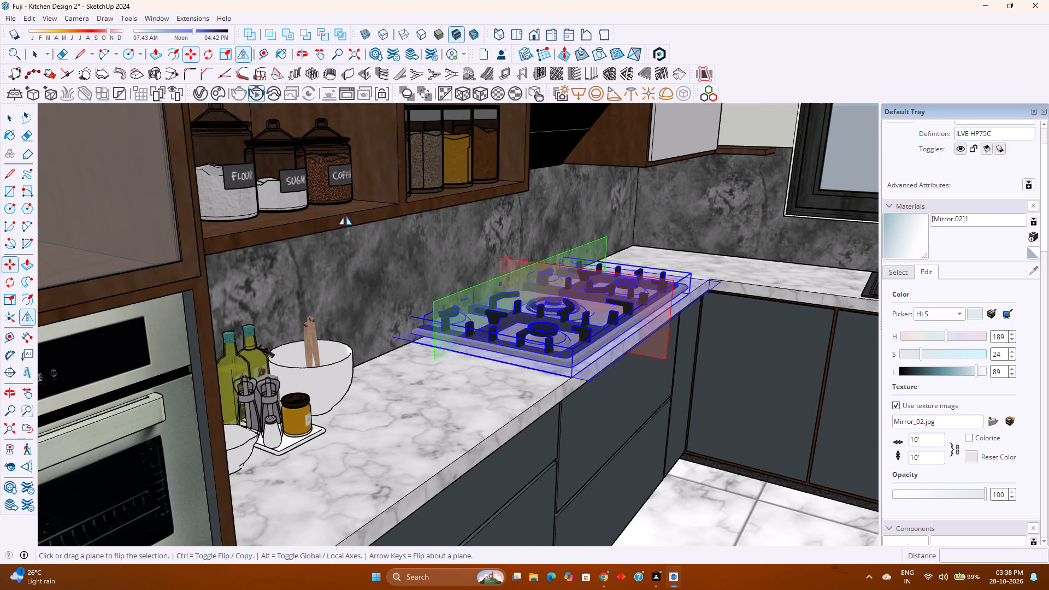
click(438, 327)
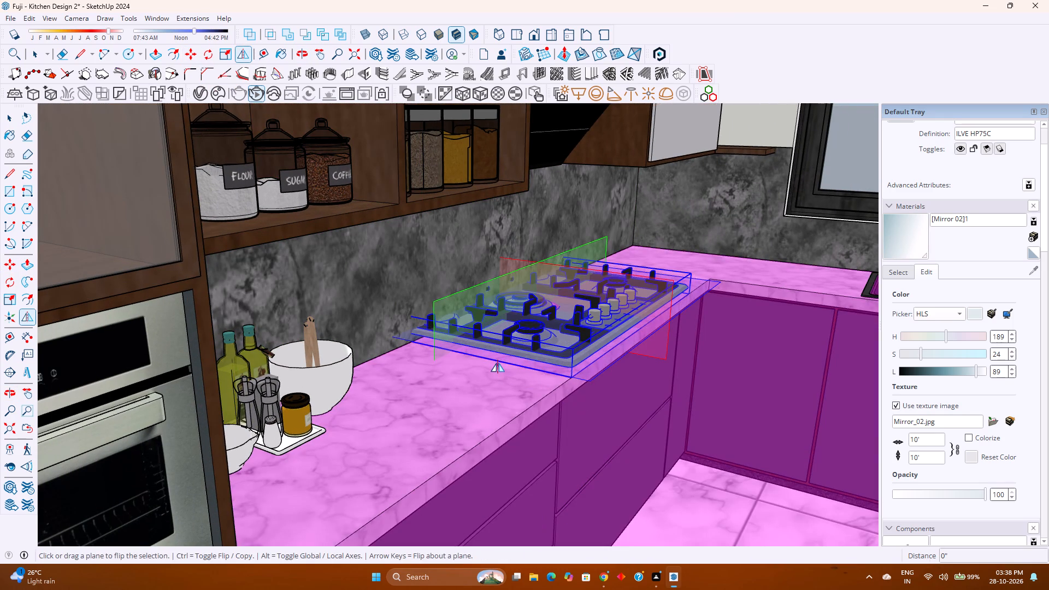
Move the flipped gas hob away from the backsplash toward the countertop's front edge.
key(m)
scroll(414, 335, up, 2)
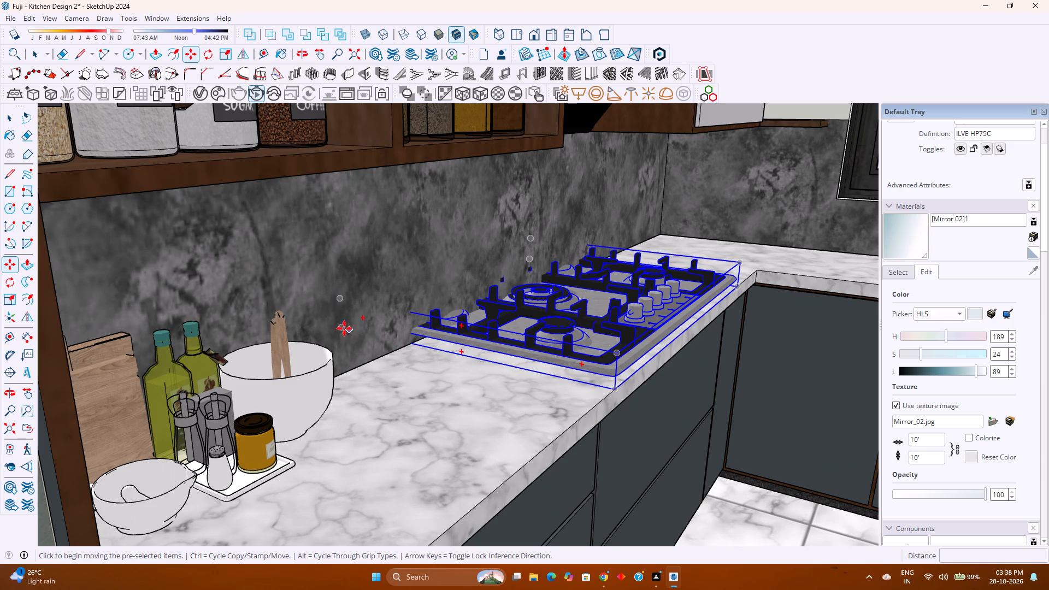
click(341, 327)
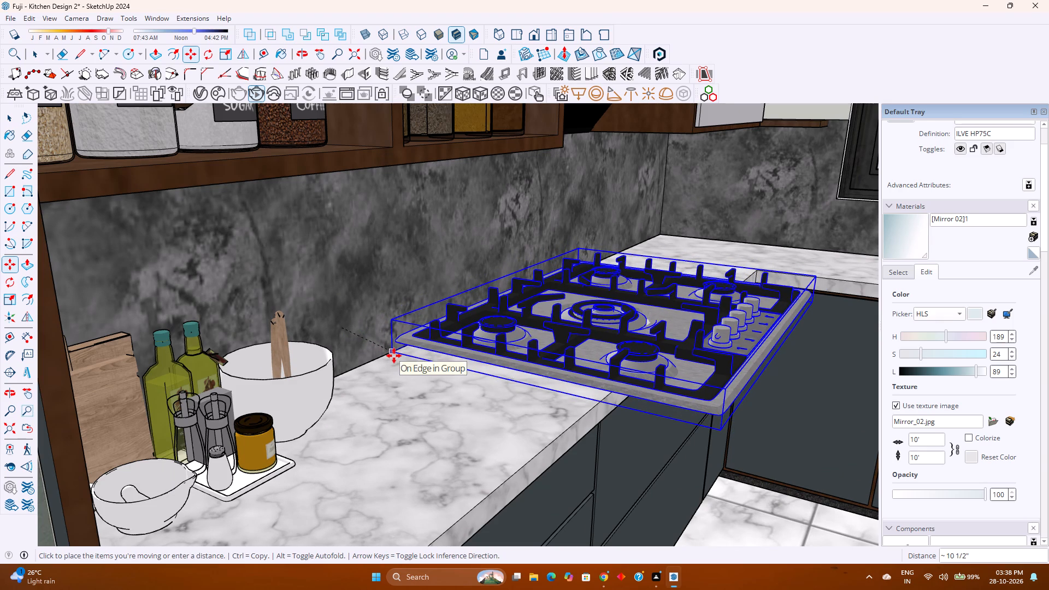
click(404, 371)
Scale the gas hob down uniformly to about 0.70 from its rear corner grip.
middle_drag(421, 398, 299, 345)
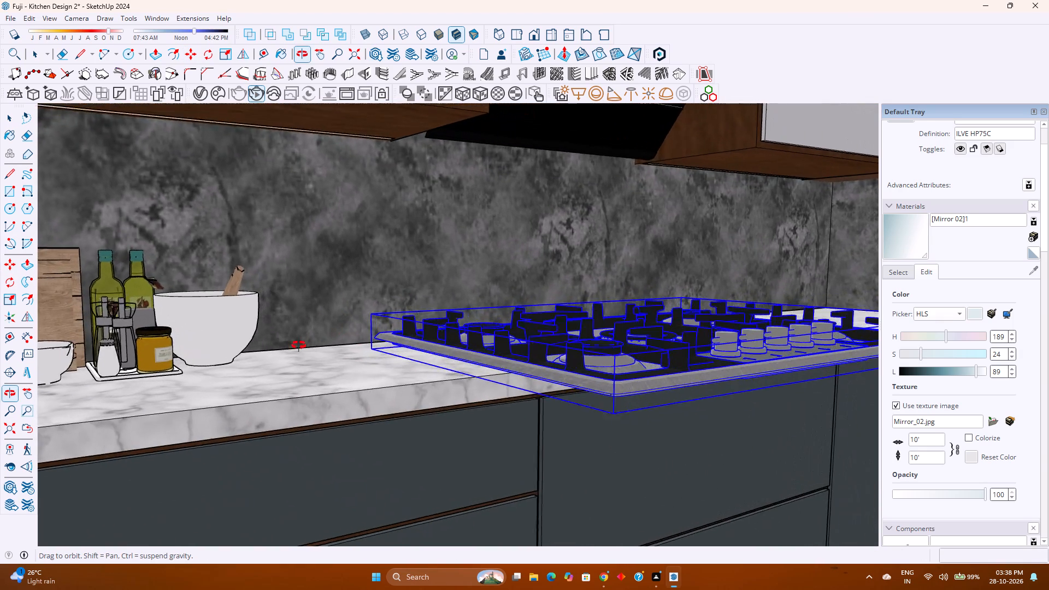
middle_drag(299, 345, 294, 348)
middle_click(294, 348)
scroll(297, 349, down, 3)
middle_click(347, 363)
middle_drag(349, 364, 482, 511)
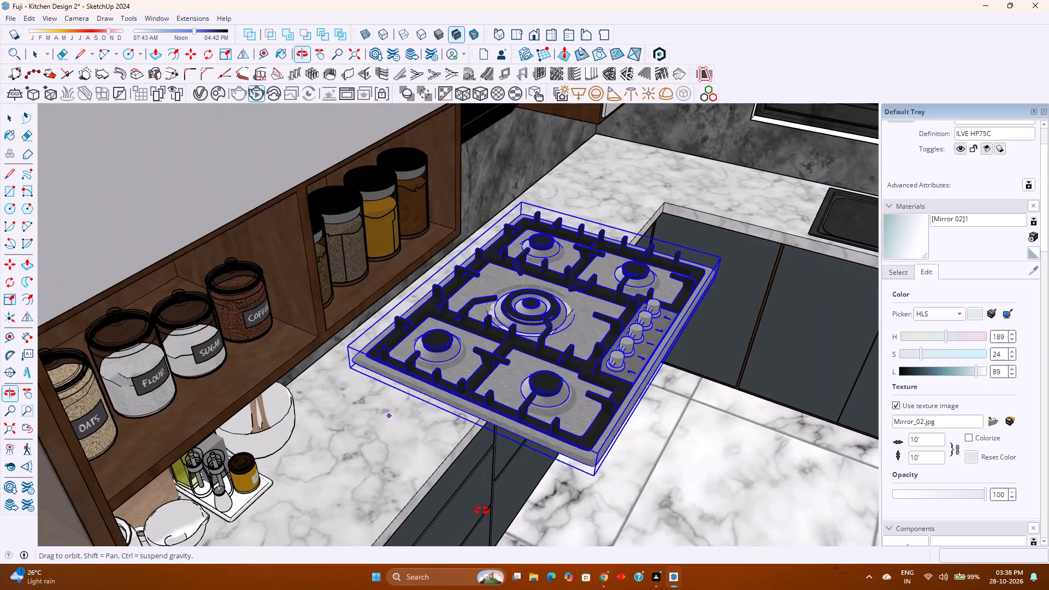
middle_drag(482, 511, 417, 516)
middle_click(417, 516)
key(s)
middle_drag(547, 441, 406, 340)
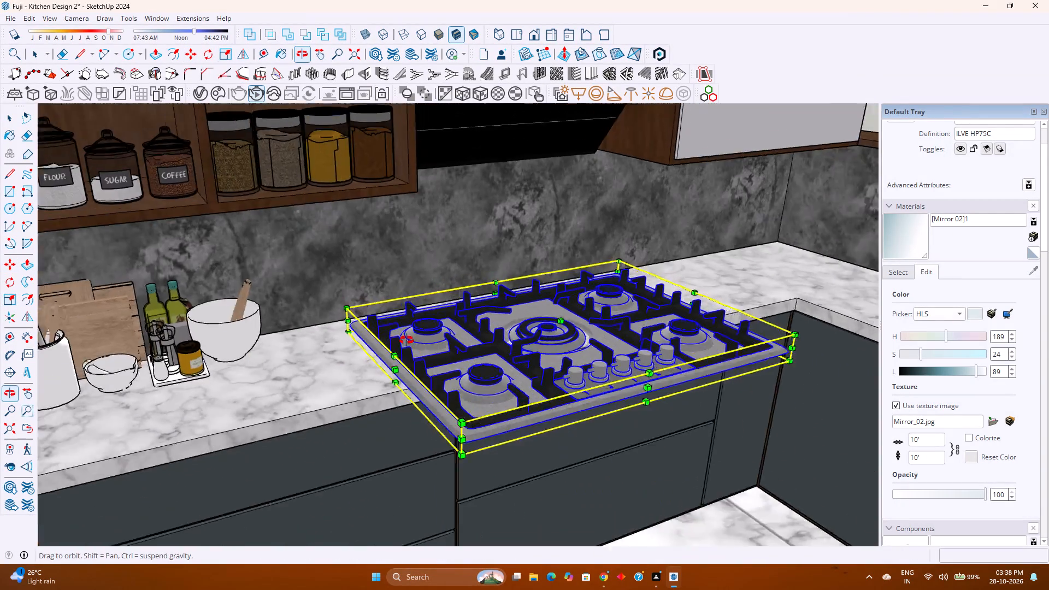
middle_drag(406, 340, 385, 333)
middle_click(384, 333)
scroll(386, 330, down, 11)
middle_click(465, 335)
middle_drag(465, 335, 400, 285)
middle_click(400, 285)
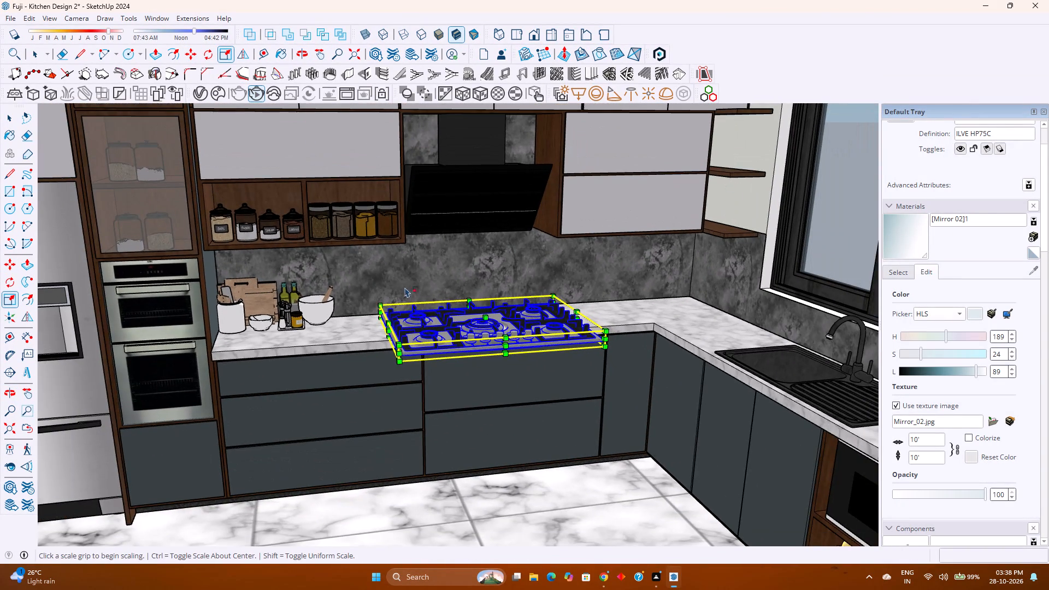
scroll(510, 373, down, 3)
middle_drag(494, 376, 511, 387)
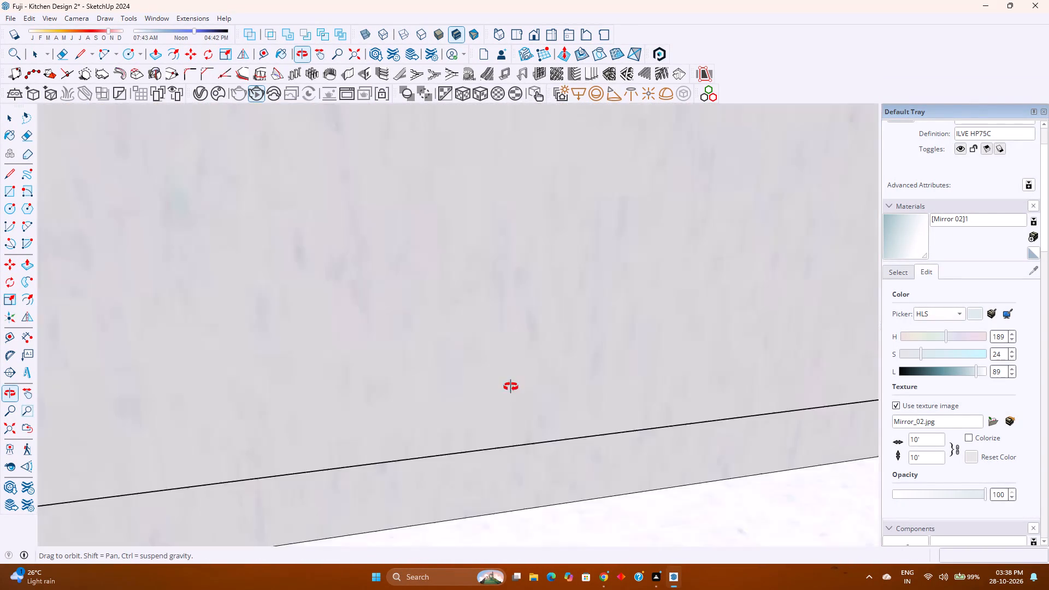
middle_drag(511, 387, 633, 380)
middle_click(633, 380)
scroll(526, 299, up, 6)
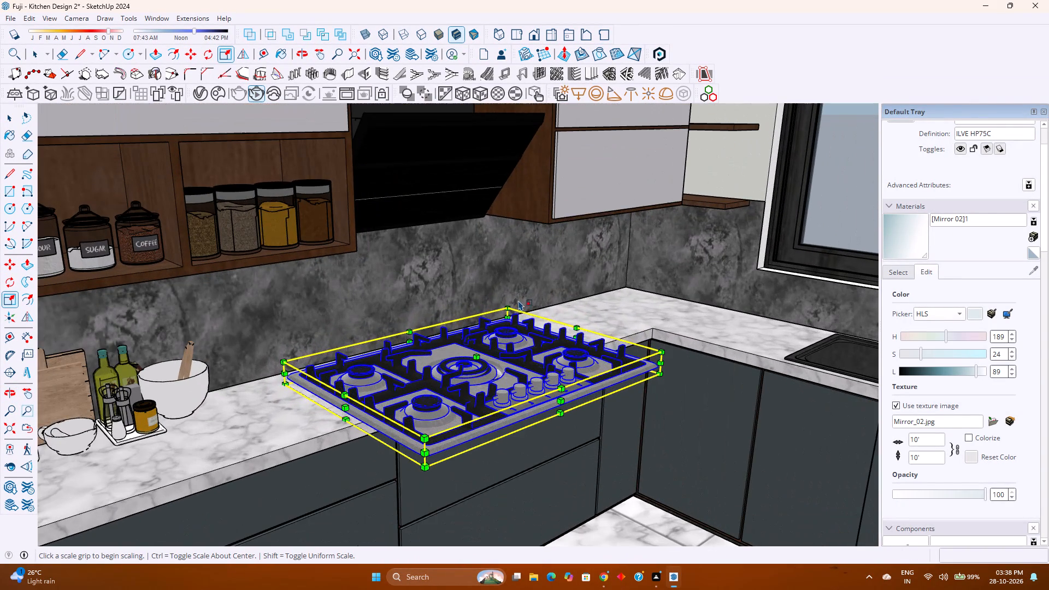
click(508, 308)
click(491, 341)
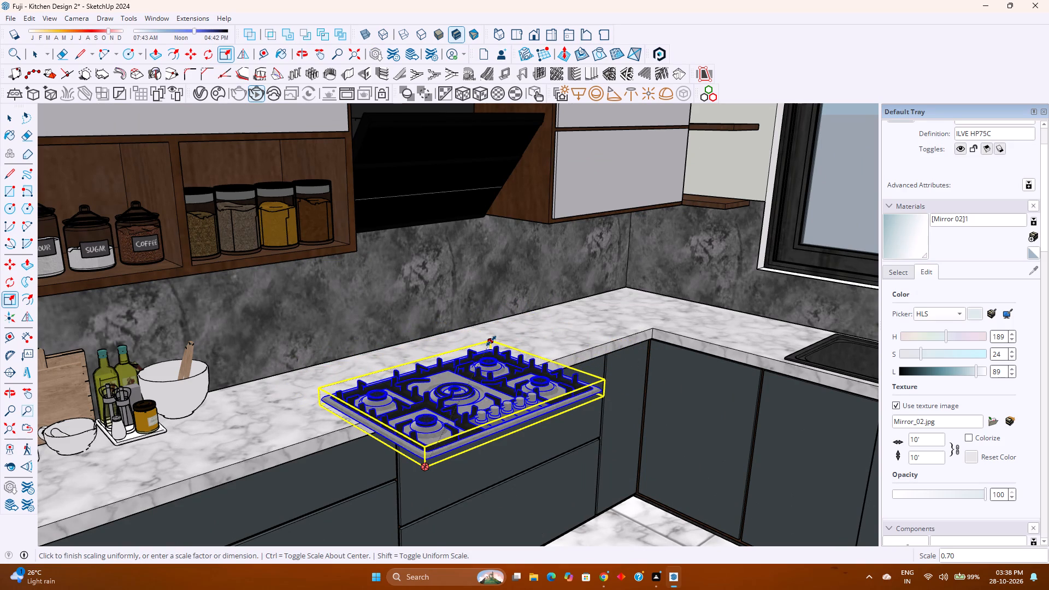
Move the reduced gas hob back about 1' 3" so it sits fully on the countertop.
middle_click(484, 370)
middle_drag(447, 355, 380, 314)
middle_click(380, 314)
middle_drag(435, 349, 337, 320)
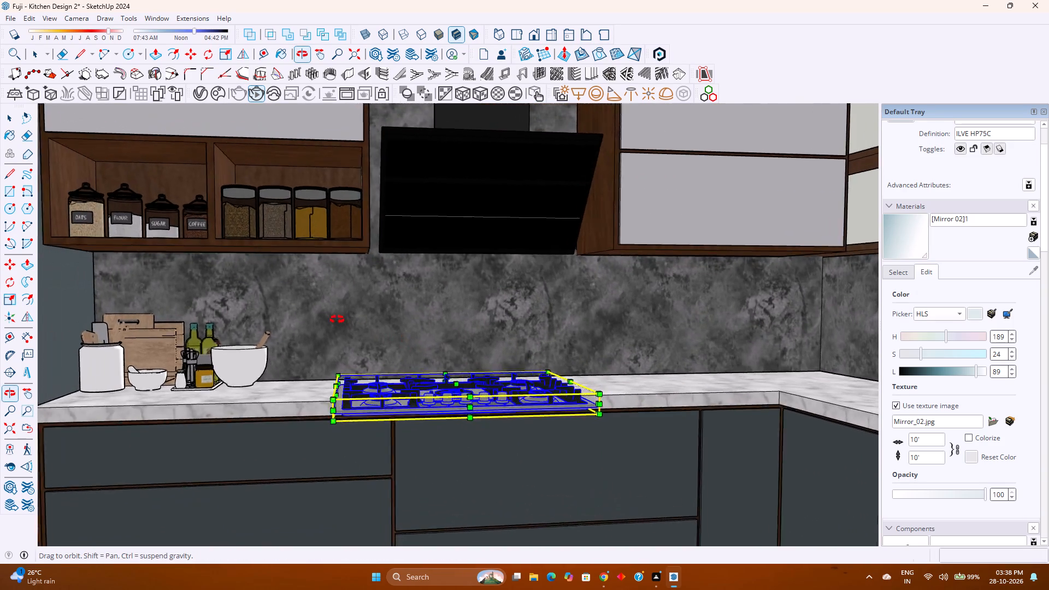
middle_drag(337, 320, 551, 449)
key(m)
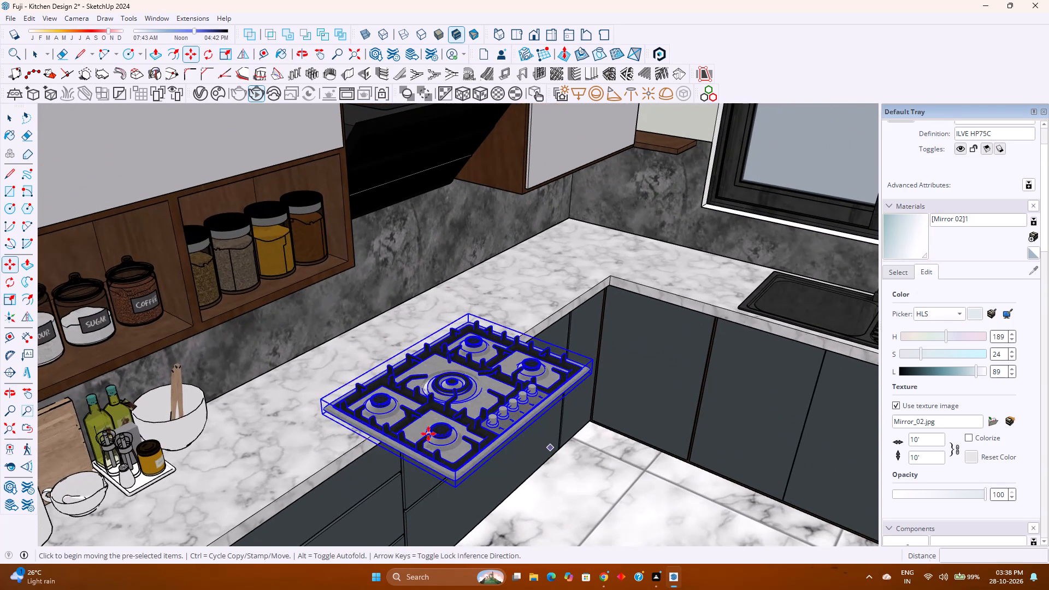
click(324, 415)
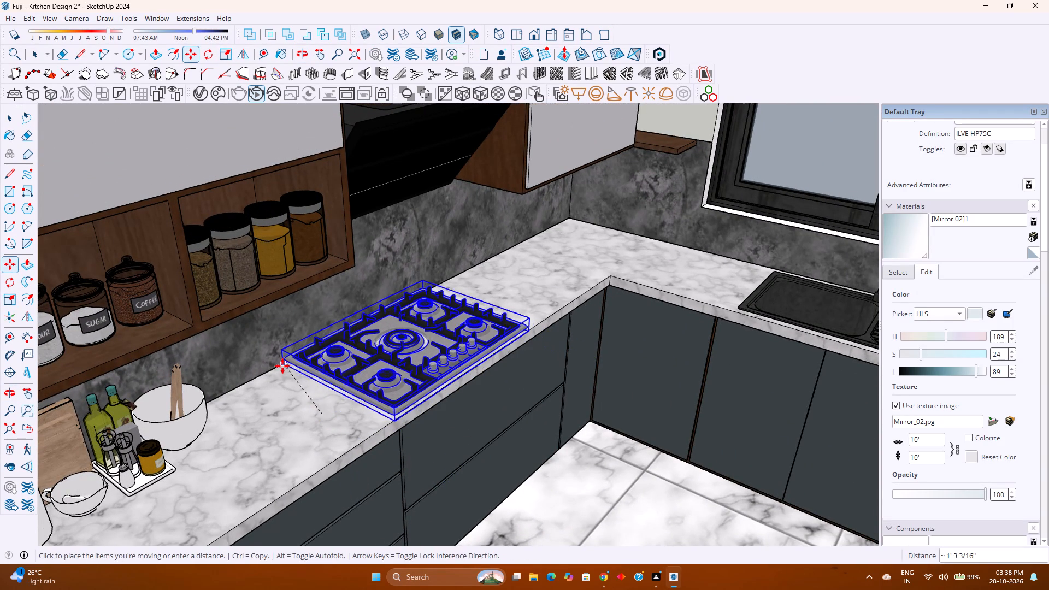
click(282, 366)
Nudge the gas hob along the countertop toward the sink corner by about 1 7/8" and another 13/16", aligning it under the range hood.
middle_drag(356, 408, 217, 418)
middle_click(217, 418)
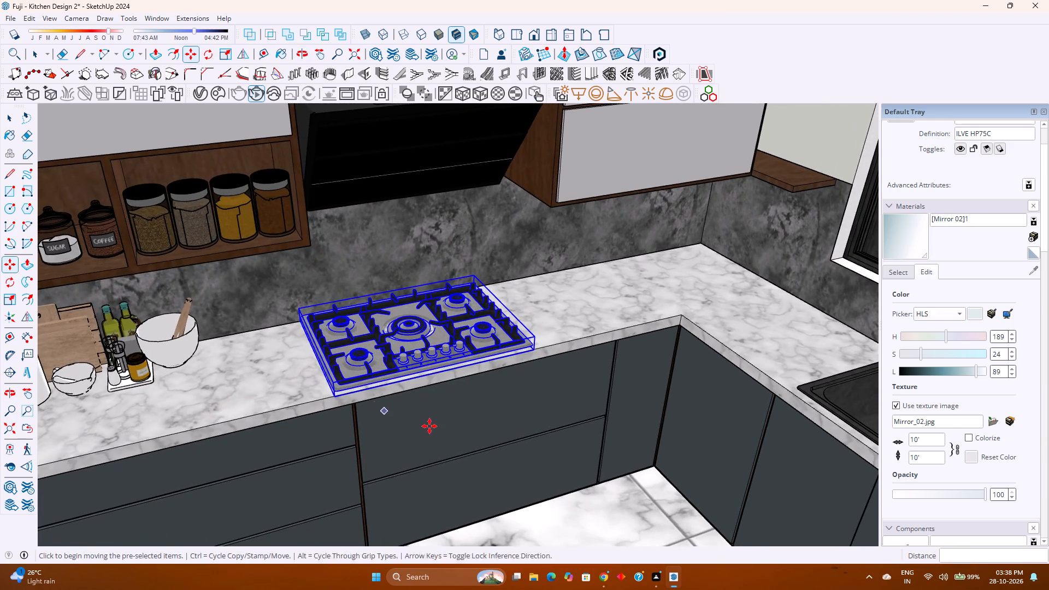
middle_drag(429, 426, 300, 341)
middle_click(300, 341)
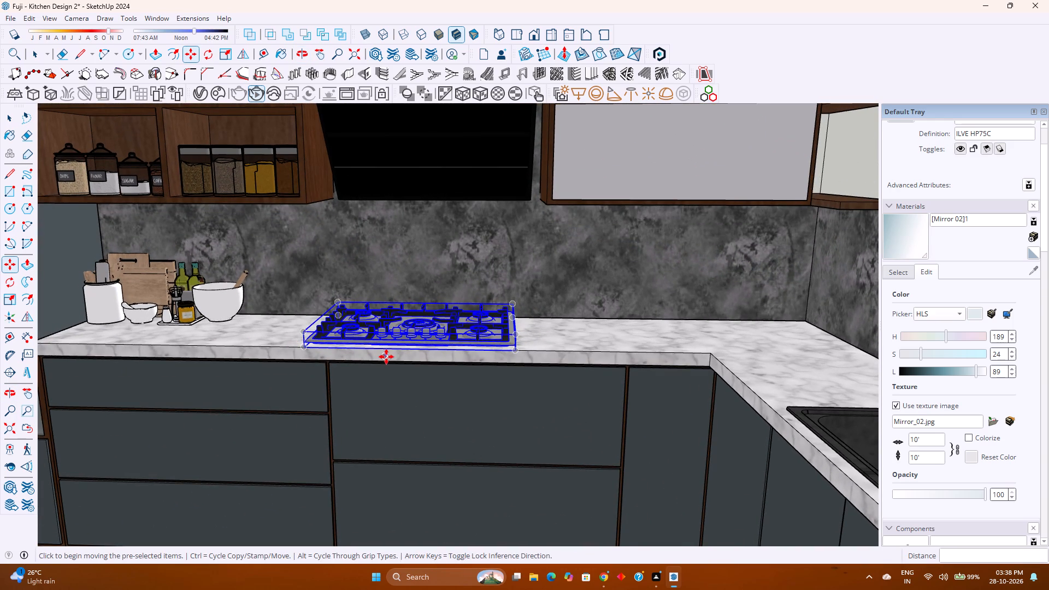
middle_drag(409, 334, 444, 297)
middle_click(445, 296)
scroll(441, 301, up, 2)
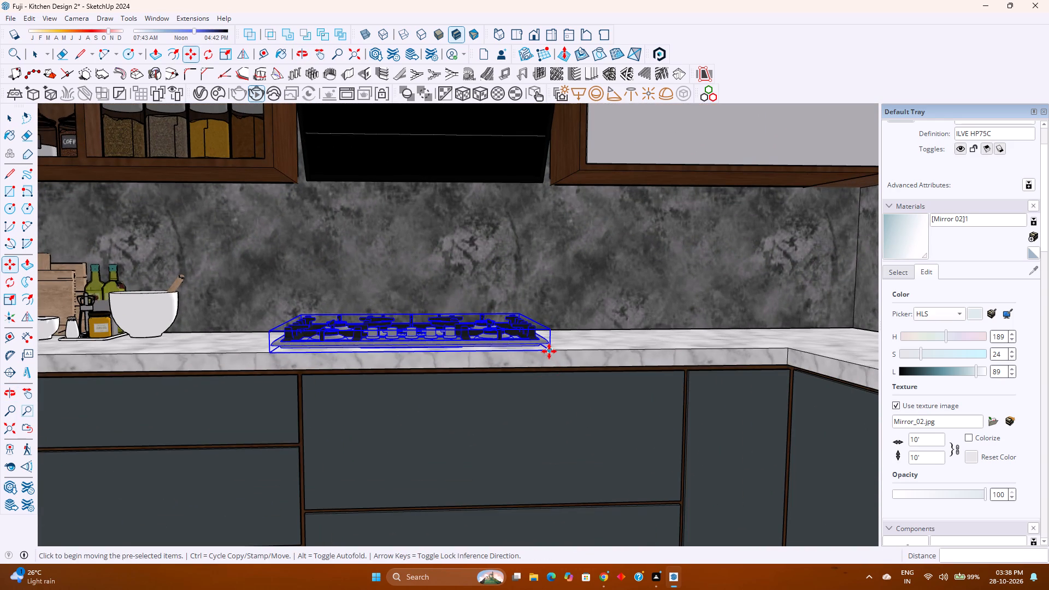
click(549, 351)
click(566, 351)
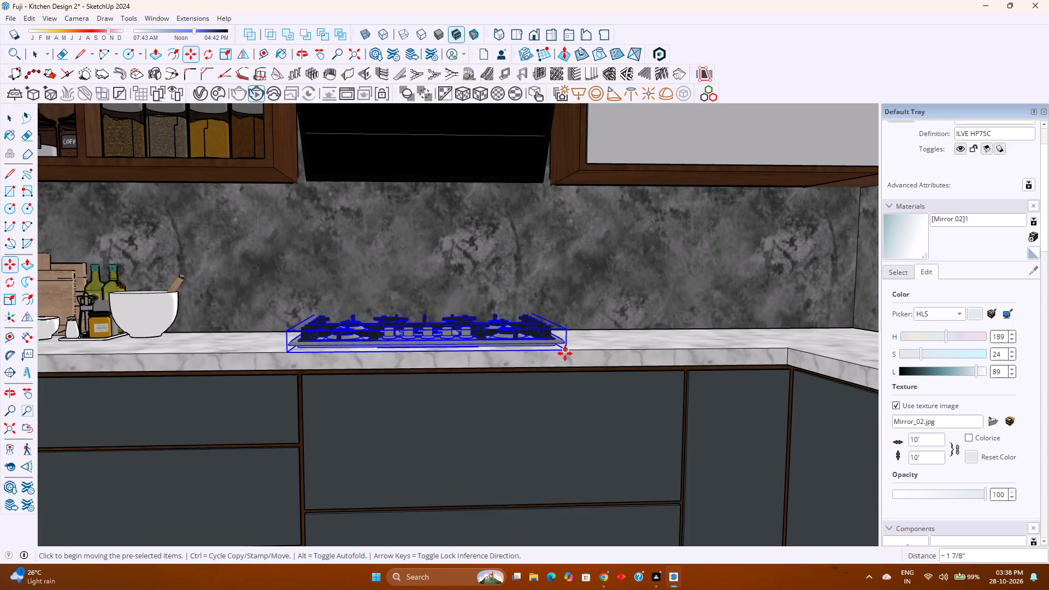
click(567, 352)
click(573, 351)
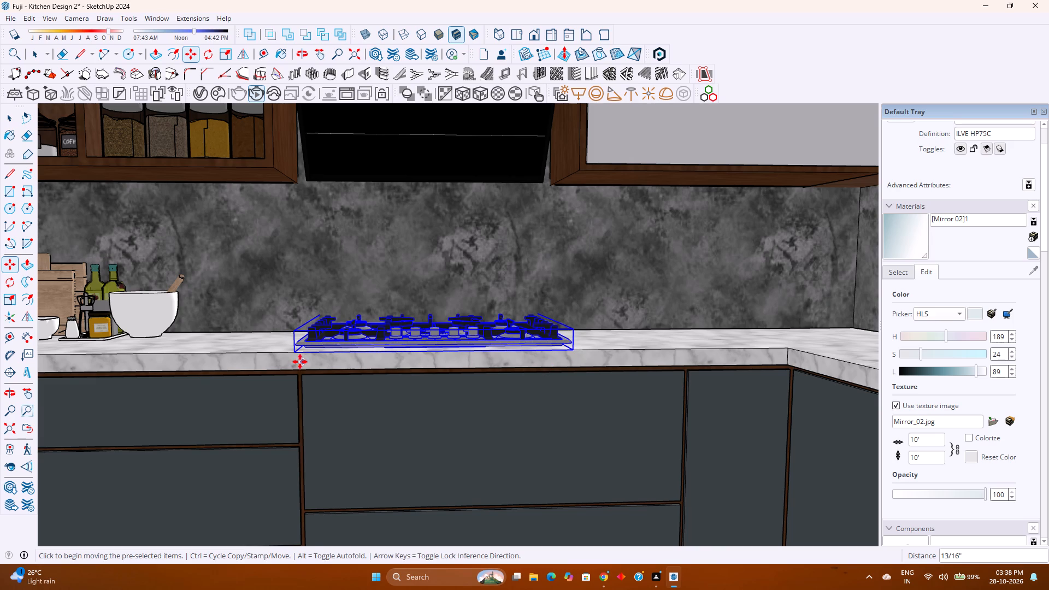
click(297, 354)
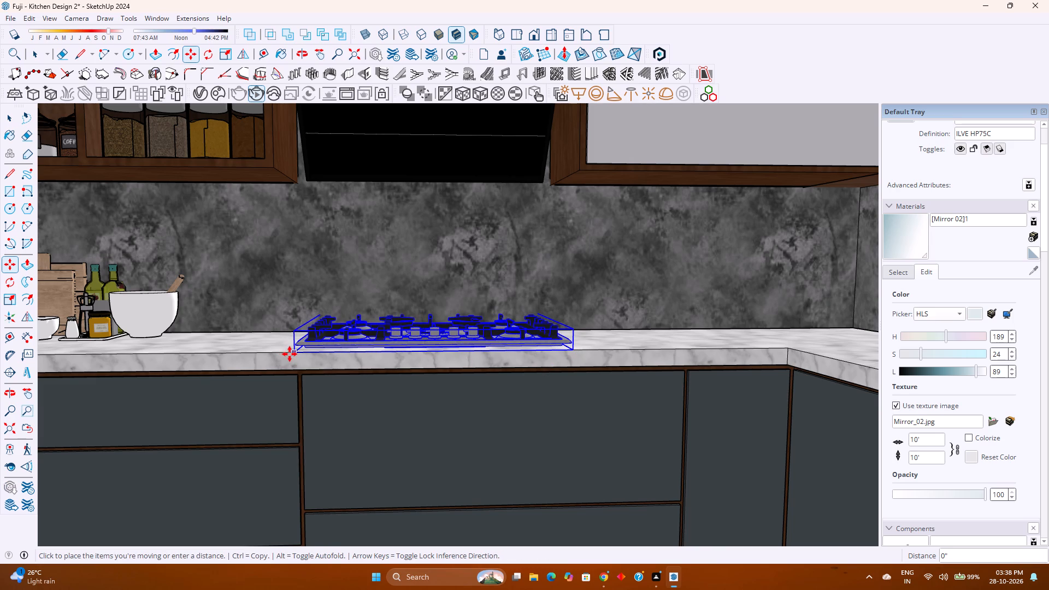
click(290, 354)
key(space)
key(Escape)
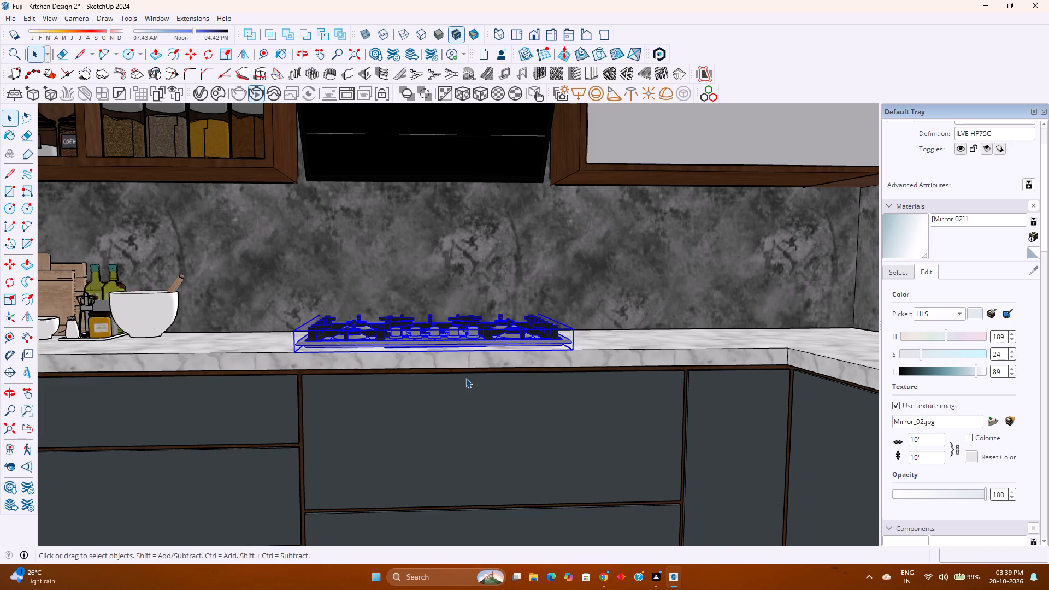
Examine the gas hob's placement on the countertop from above, close up and from farther back.
scroll(465, 377, down, 2)
middle_drag(465, 377, 644, 510)
middle_click(644, 510)
middle_click(644, 510)
scroll(416, 393, down, 1)
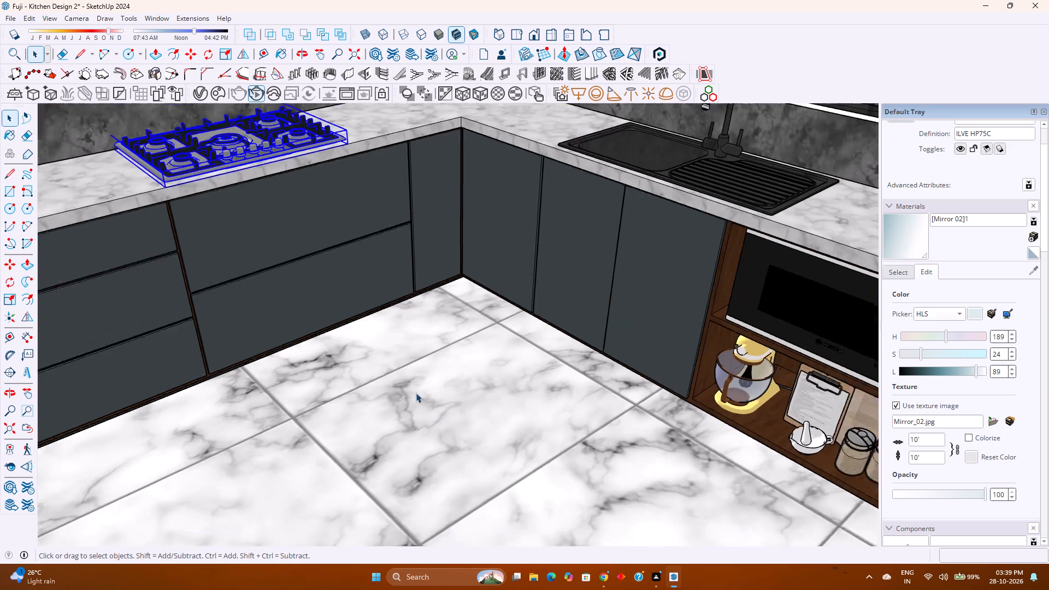
scroll(416, 393, down, 2)
shift+middle_click(270, 297)
shift+middle_click(270, 297)
shift+middle_drag(273, 298, 355, 365)
shift+middle_click(355, 365)
scroll(494, 292, up, 4)
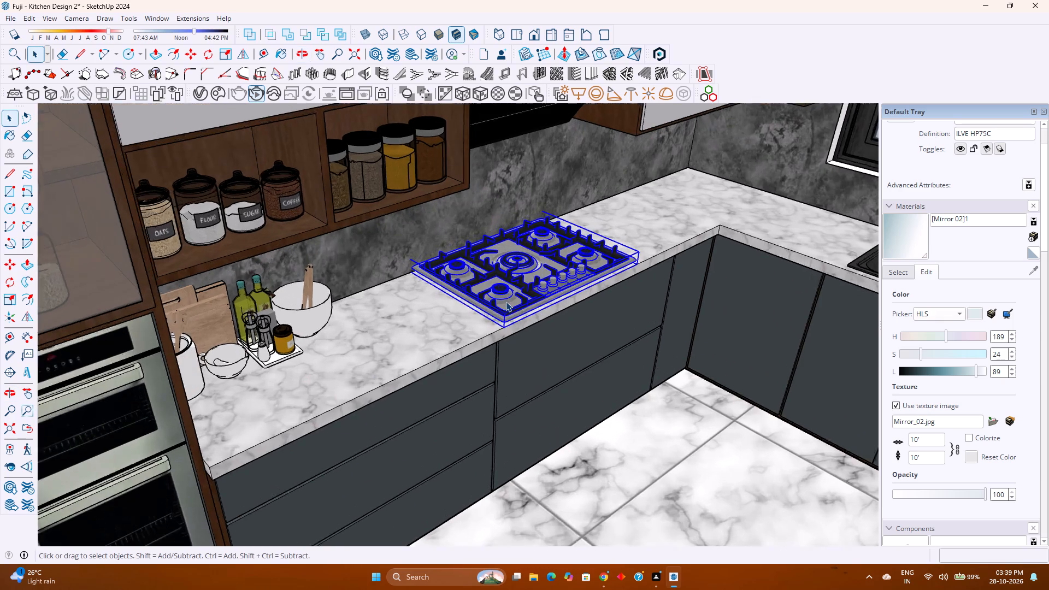
scroll(506, 302, up, 6)
middle_drag(489, 302, 540, 333)
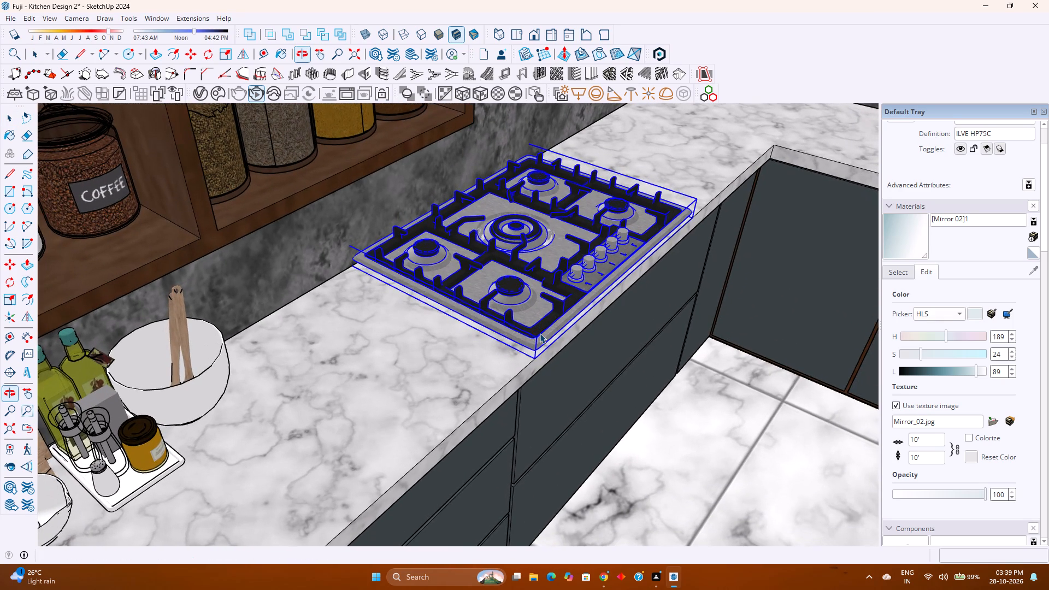
key(Escape)
click(350, 399)
middle_drag(518, 394, 510, 390)
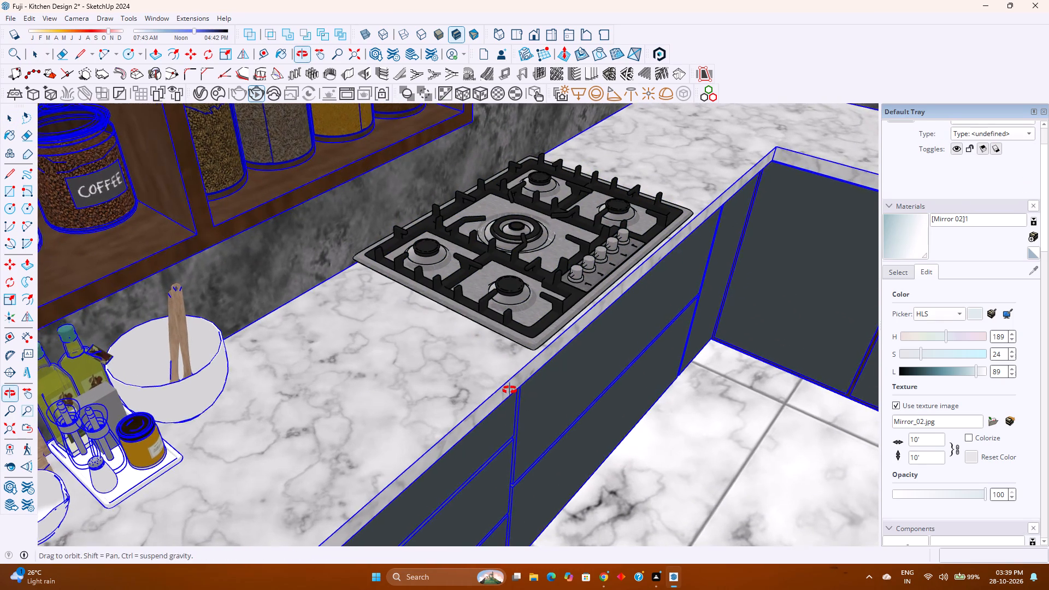
middle_drag(510, 390, 478, 372)
middle_click(478, 372)
click(469, 365)
scroll(469, 365, down, 7)
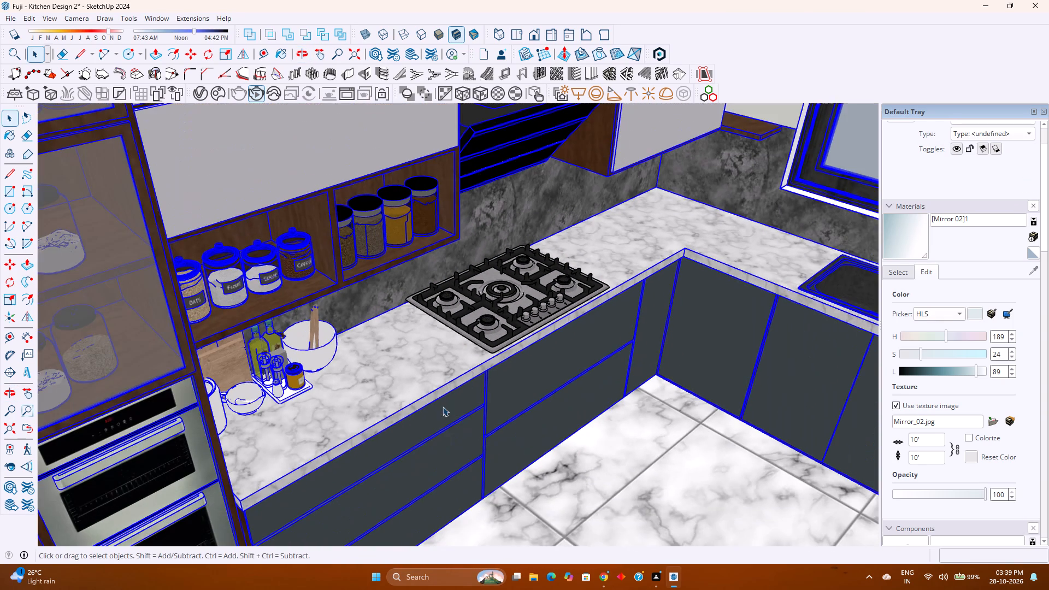
middle_drag(439, 406, 443, 385)
middle_click(443, 383)
middle_click(446, 375)
scroll(447, 372, down, 4)
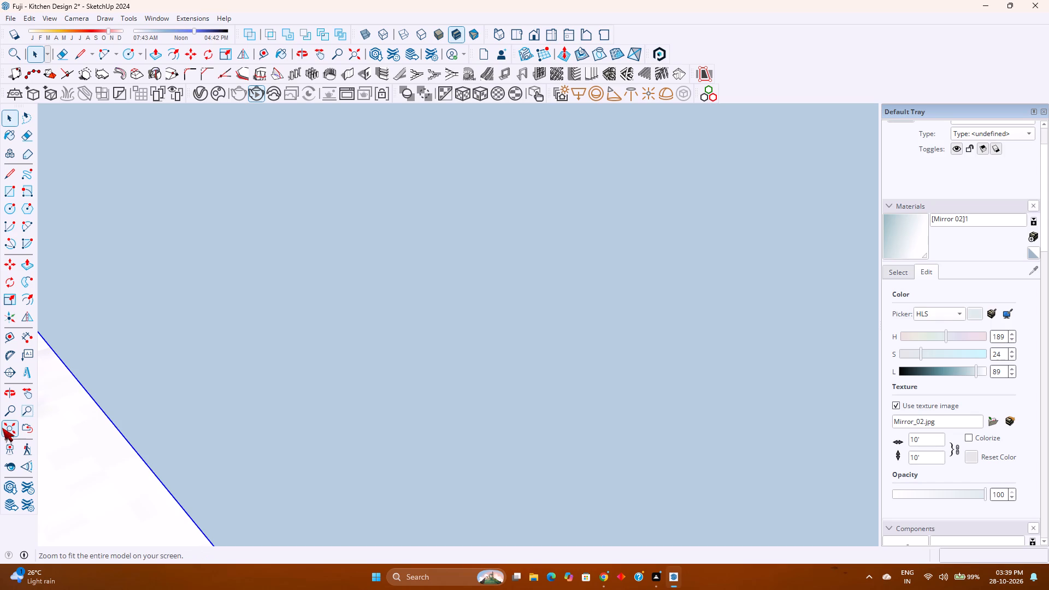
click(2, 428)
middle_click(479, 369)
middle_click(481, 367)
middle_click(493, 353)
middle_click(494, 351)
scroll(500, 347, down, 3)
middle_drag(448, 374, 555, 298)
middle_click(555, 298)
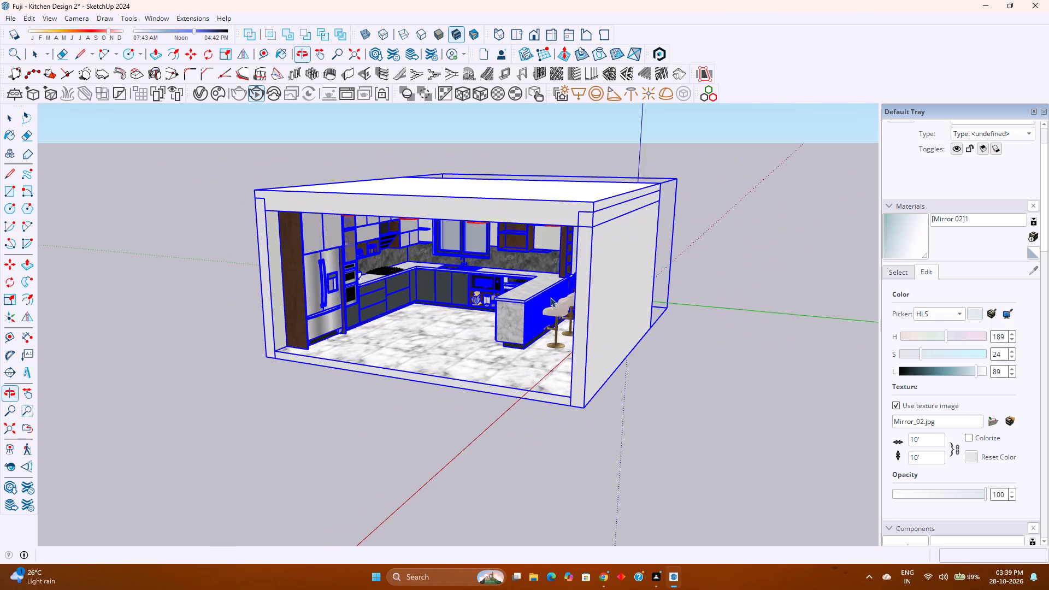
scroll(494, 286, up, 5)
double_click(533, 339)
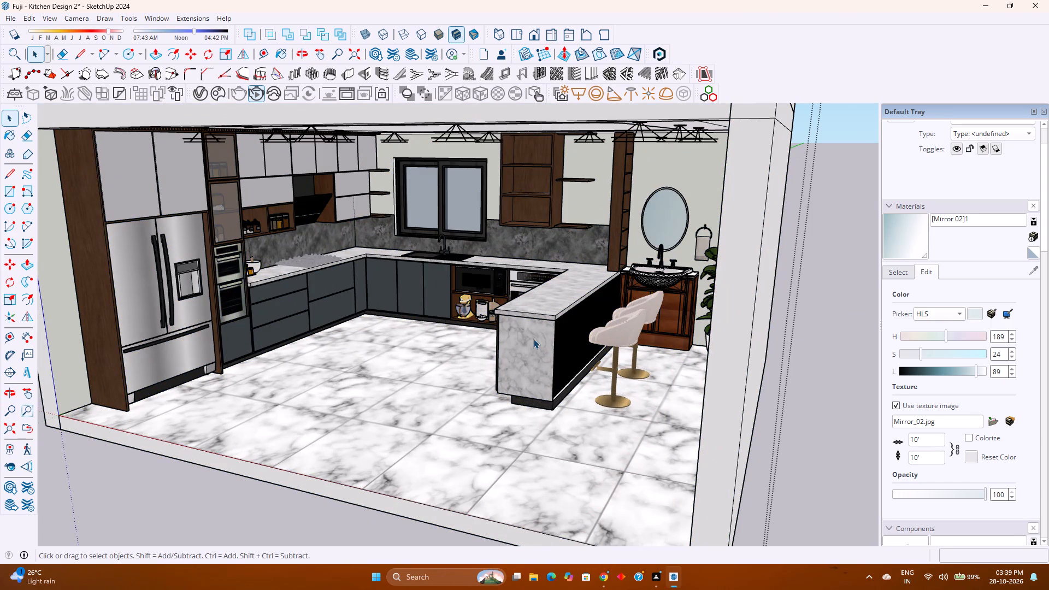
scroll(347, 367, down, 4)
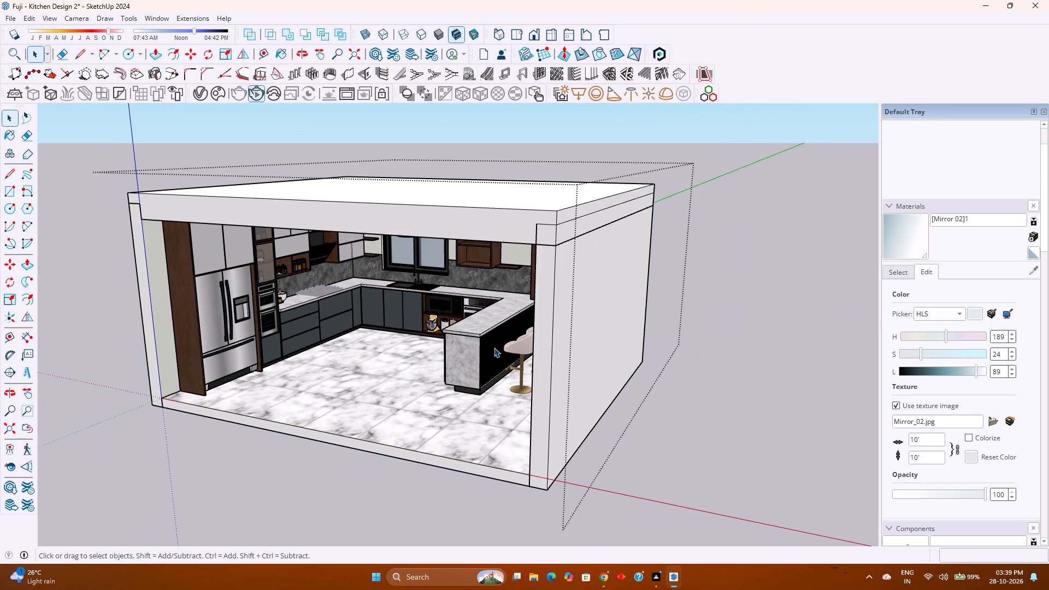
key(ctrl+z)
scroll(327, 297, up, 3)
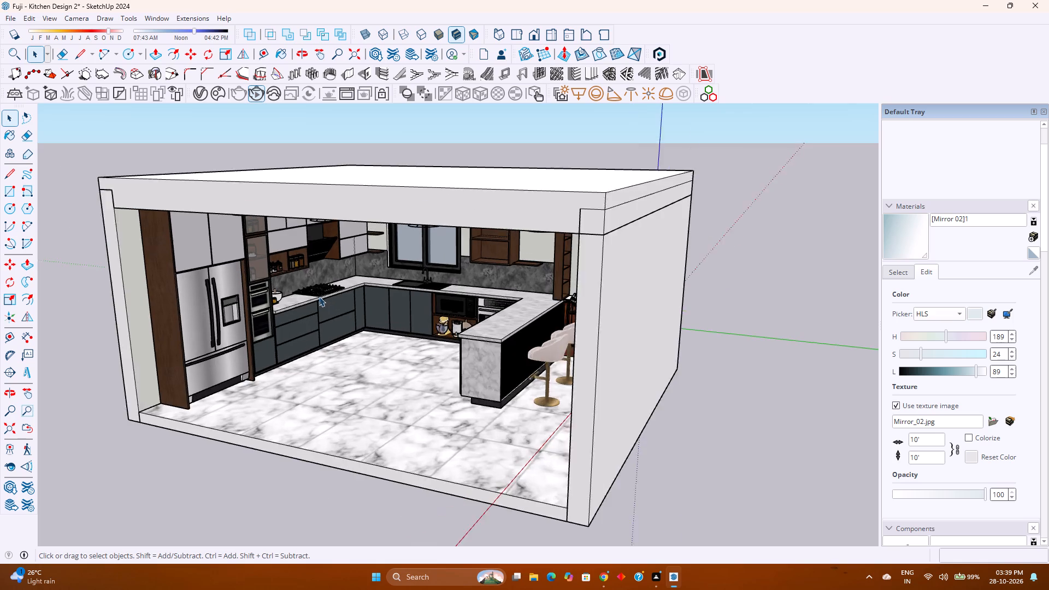
Cut the gas hob from the countertop, open the group containing the refrigerator and cabinets for editing, and paste the hob into it.
scroll(319, 297, up, 2)
click(318, 292)
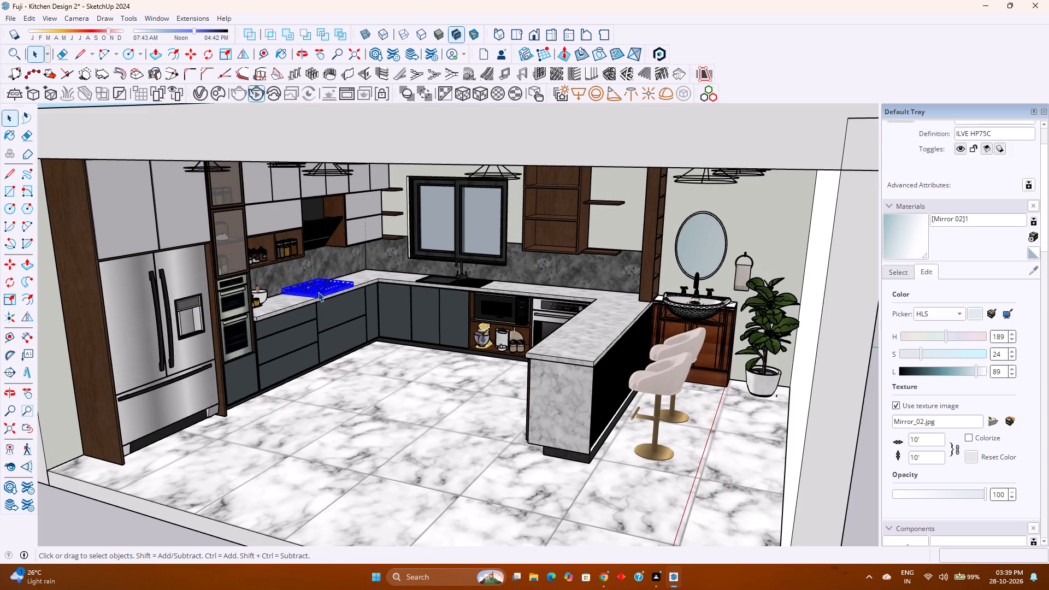
key(ctrl+x)
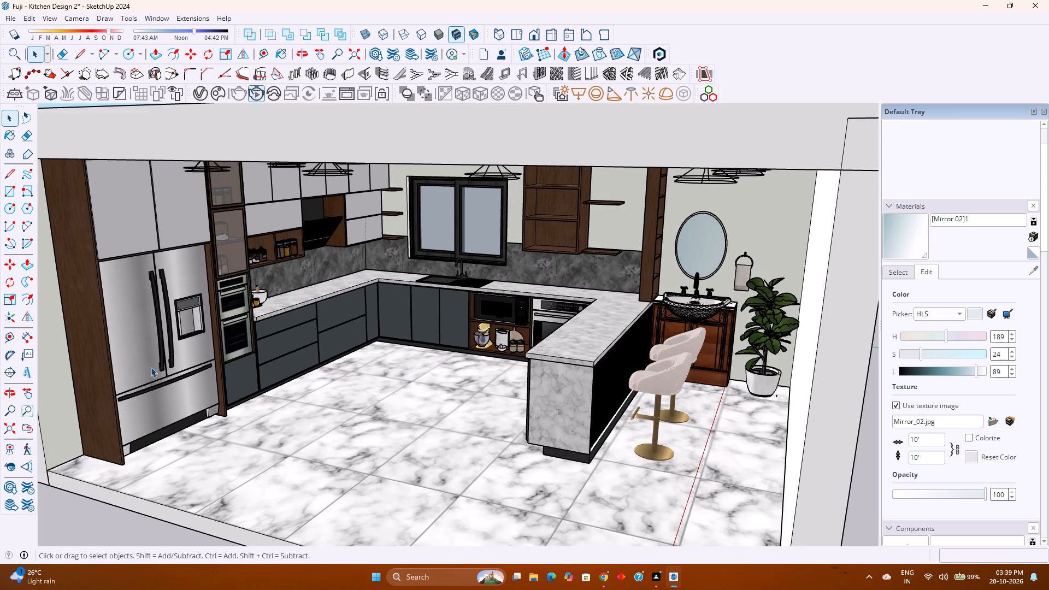
double_click(127, 383)
double_click(153, 412)
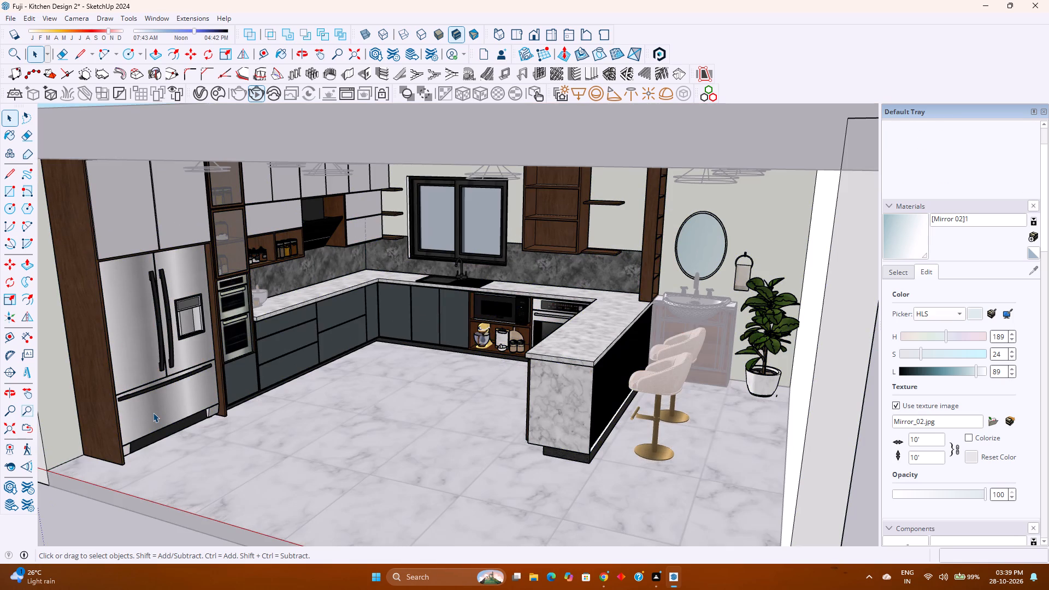
scroll(267, 308, up, 2)
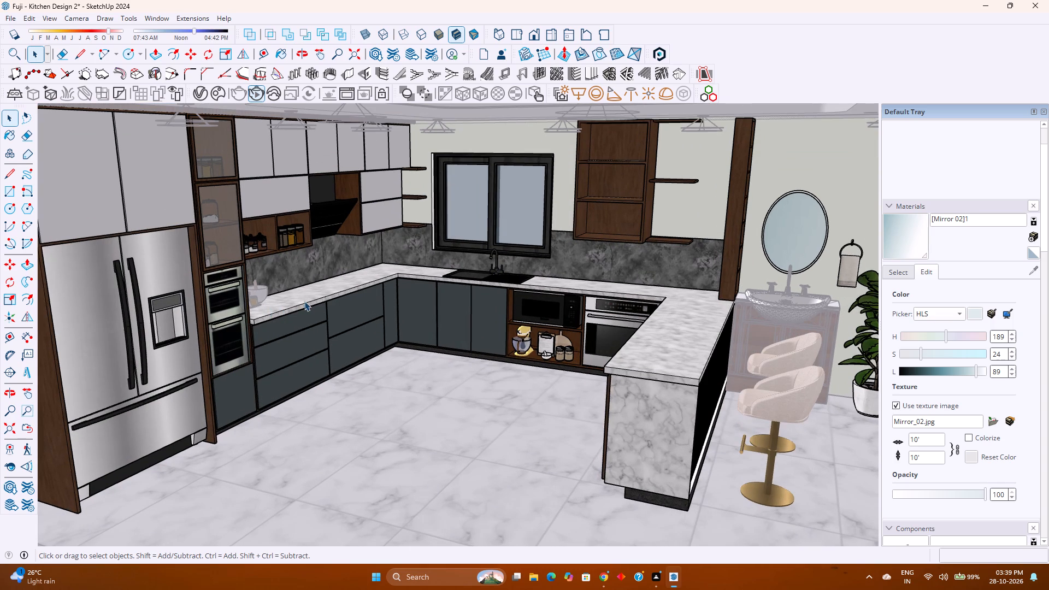
key(ctrl+v)
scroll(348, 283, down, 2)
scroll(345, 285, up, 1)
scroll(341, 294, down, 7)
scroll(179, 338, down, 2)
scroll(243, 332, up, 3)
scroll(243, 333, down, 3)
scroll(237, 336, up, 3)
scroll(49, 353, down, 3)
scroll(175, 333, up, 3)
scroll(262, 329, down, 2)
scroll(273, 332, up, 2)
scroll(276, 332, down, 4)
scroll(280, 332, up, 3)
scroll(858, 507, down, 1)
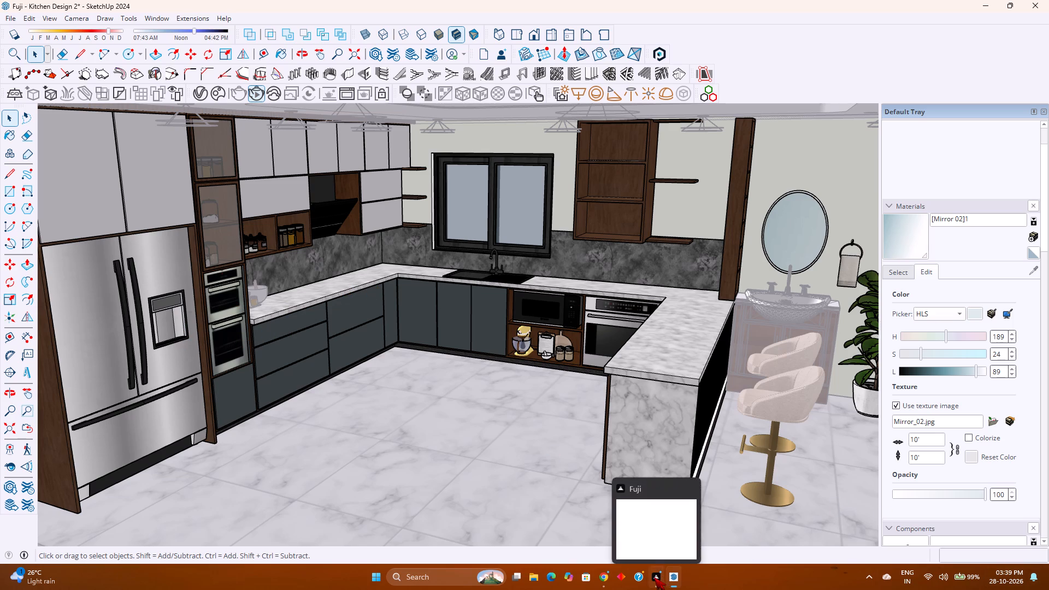
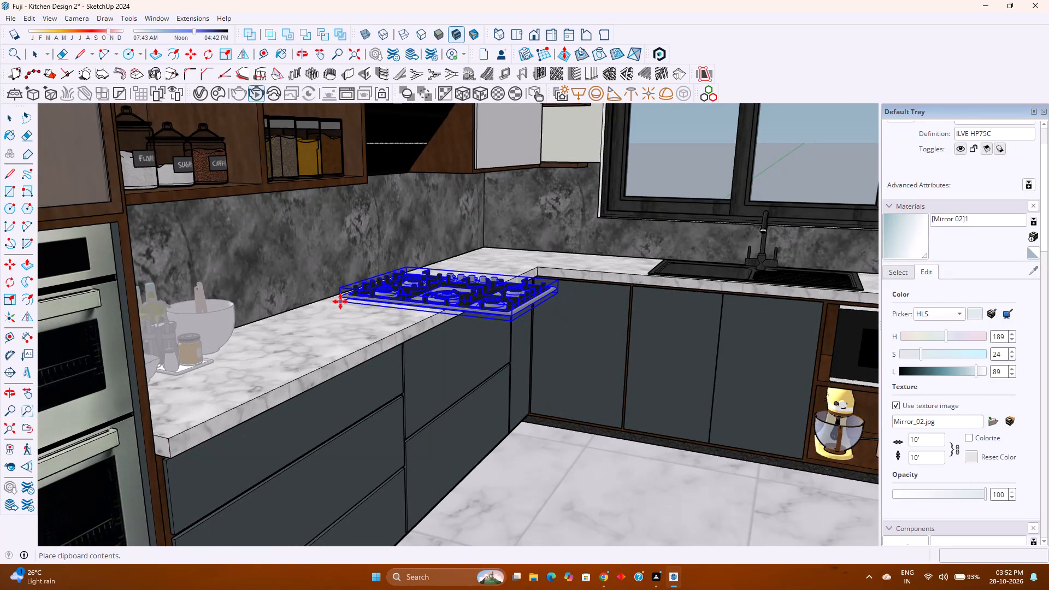
Place the pasted gas hob on the countertop beneath the range hood.
click(340, 302)
Rotate the gas hob 90 degrees on the horizontal plane about its front corner.
middle_drag(441, 288, 417, 327)
middle_click(417, 327)
scroll(422, 318, down, 5)
scroll(422, 318, up, 5)
scroll(422, 318, down, 4)
scroll(422, 318, up, 3)
scroll(422, 318, down, 3)
scroll(422, 318, up, 3)
scroll(422, 318, down, 3)
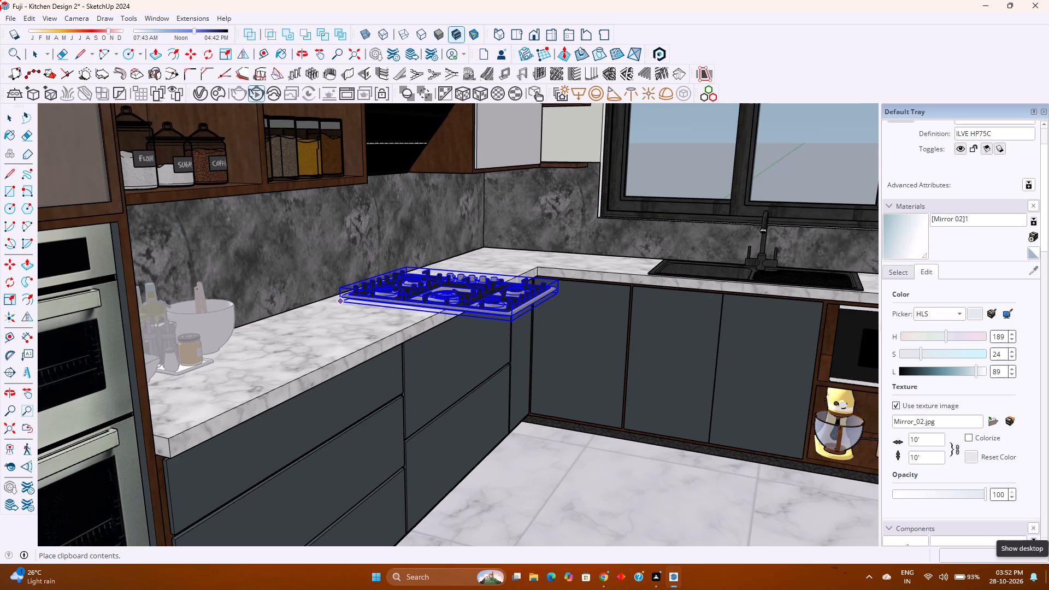
scroll(343, 265, down, 2)
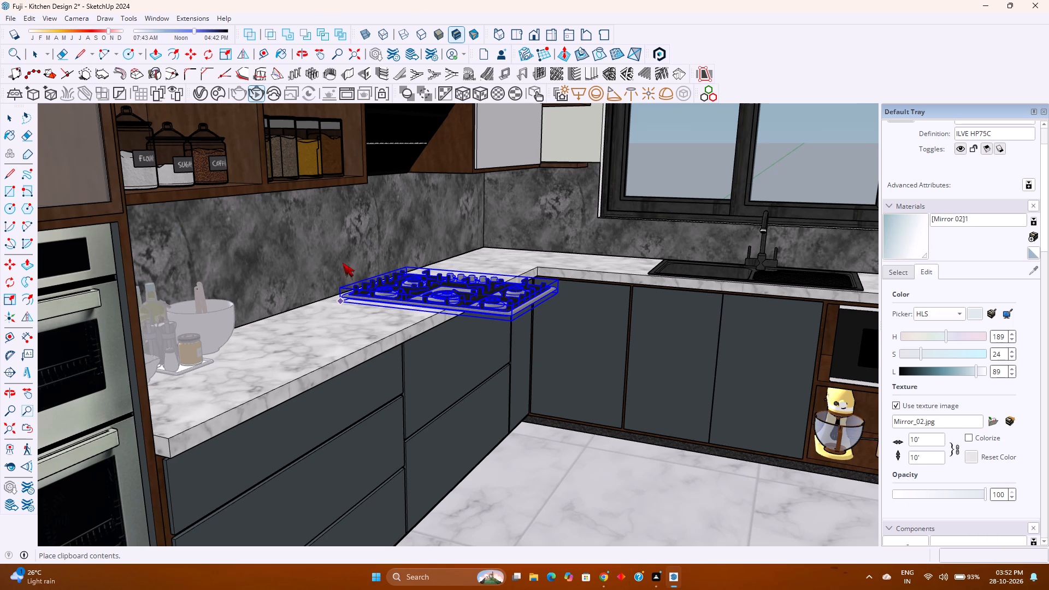
scroll(340, 256, down, 9)
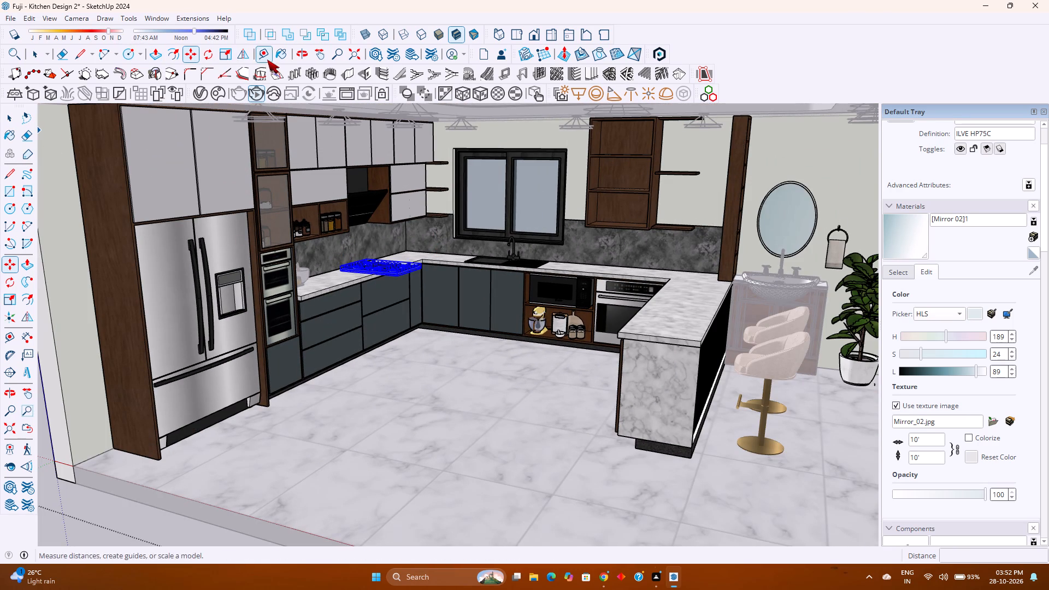
click(212, 56)
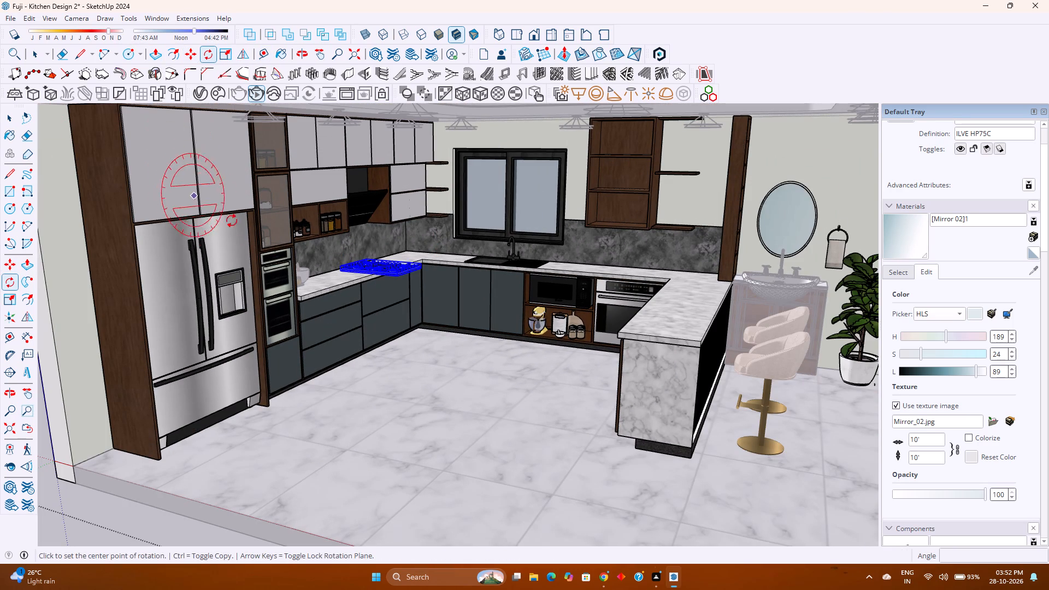
key(Up)
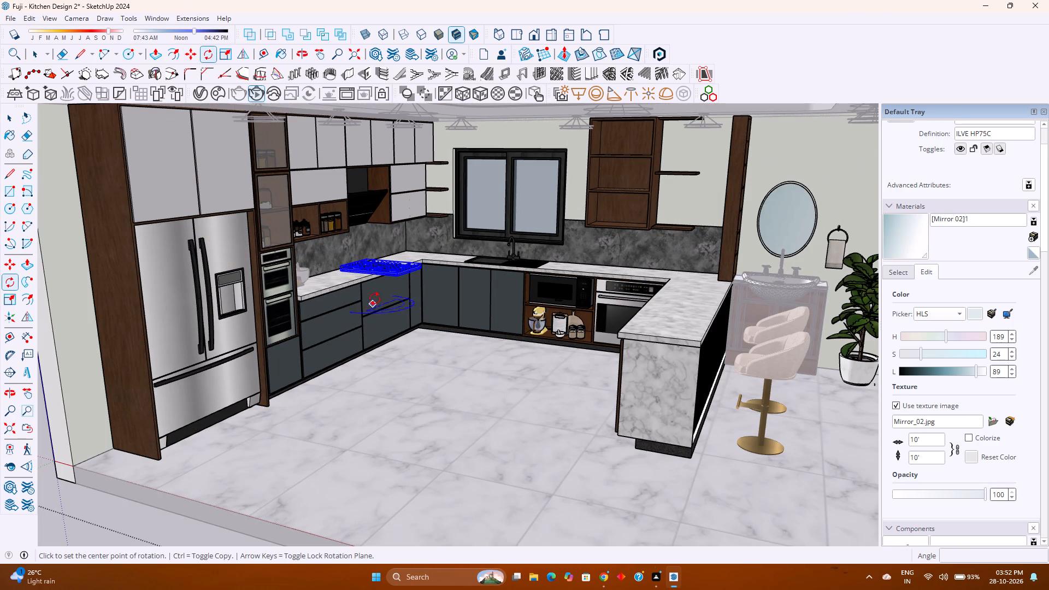
scroll(400, 278, up, 13)
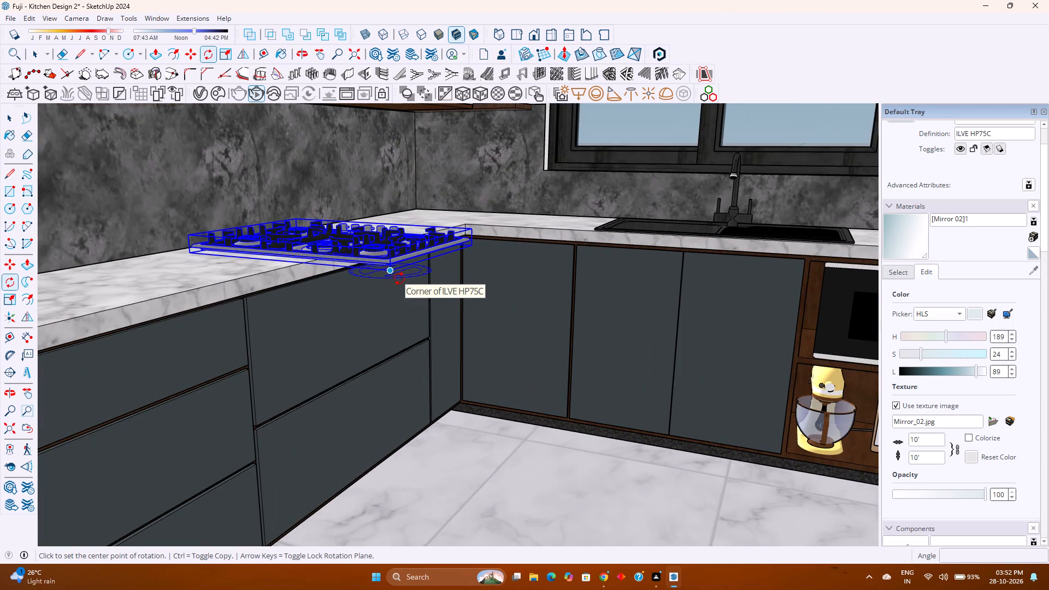
click(394, 273)
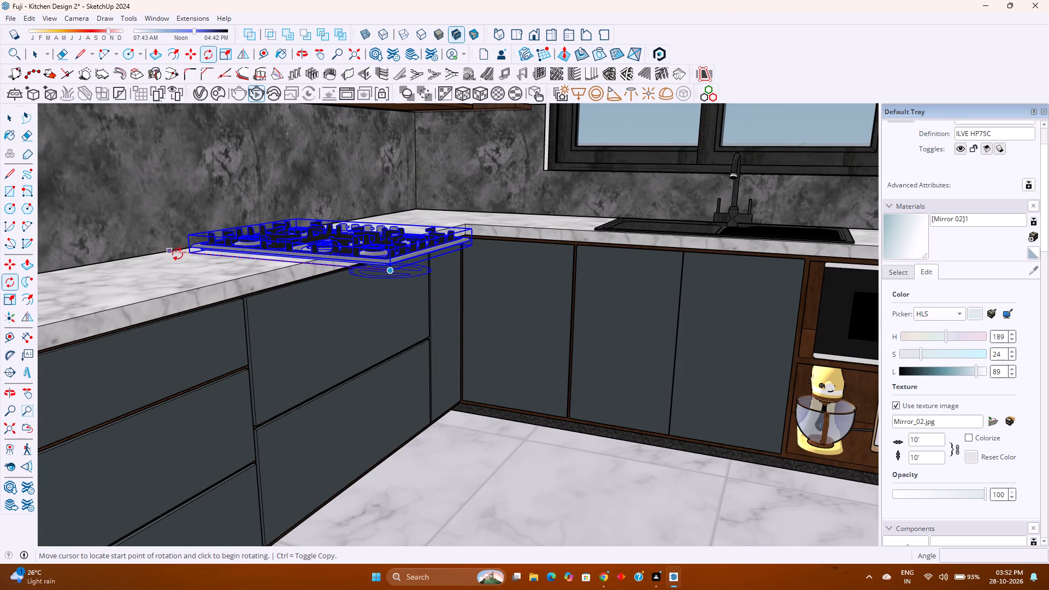
click(187, 254)
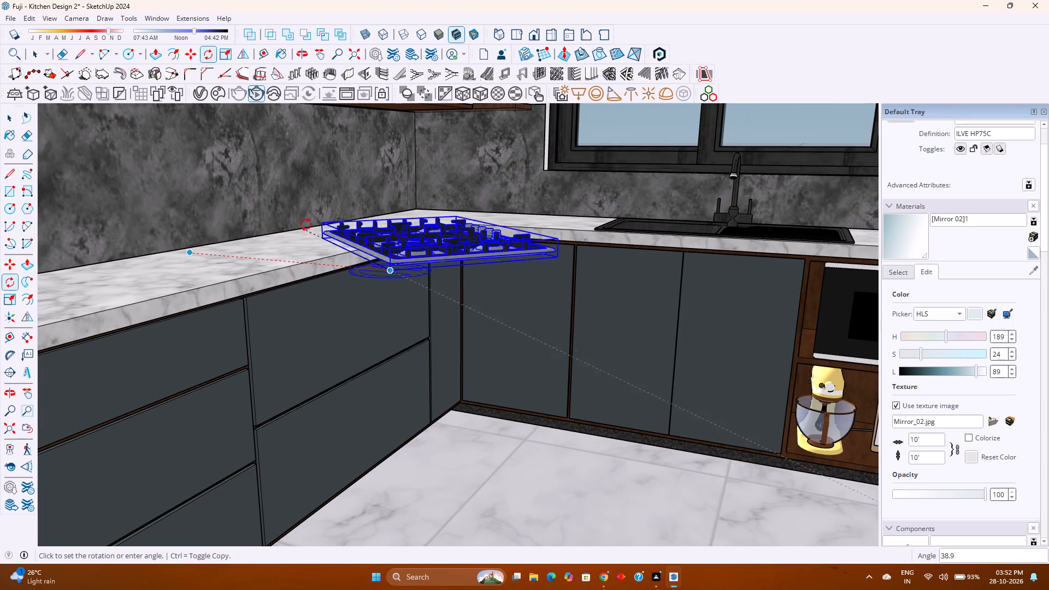
click(569, 214)
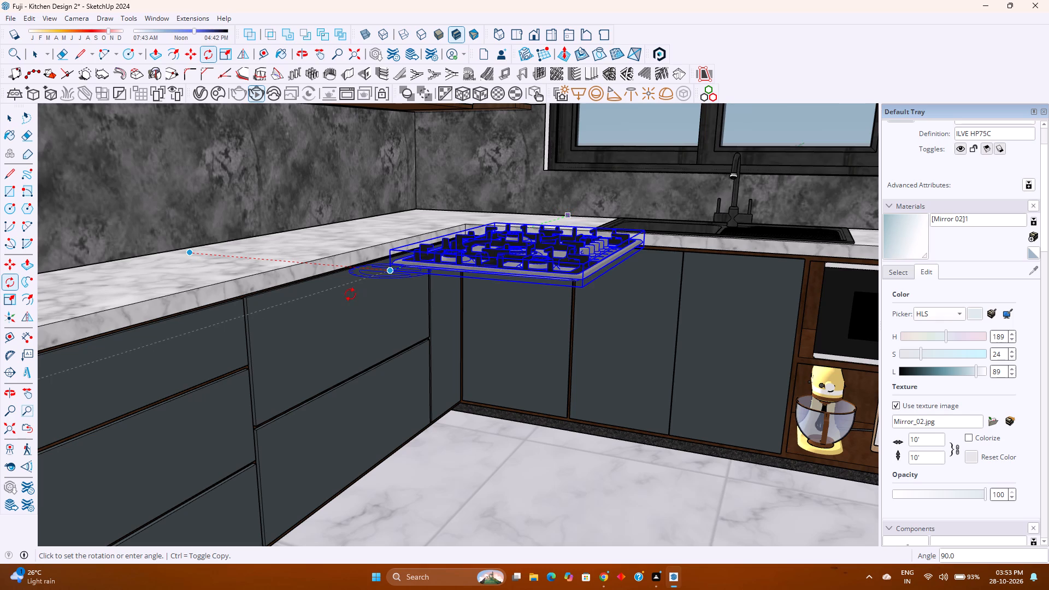
Move the rotated hob by its corner about 2' 11 7/16" so it sits back on the countertop below the range hood.
key(m)
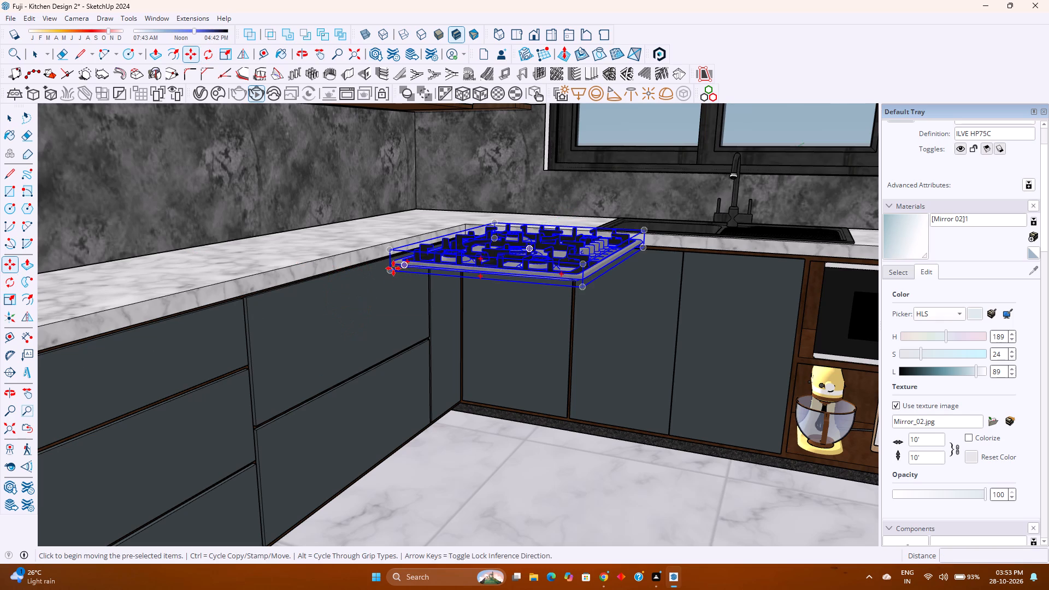
click(393, 268)
scroll(393, 268, down, 8)
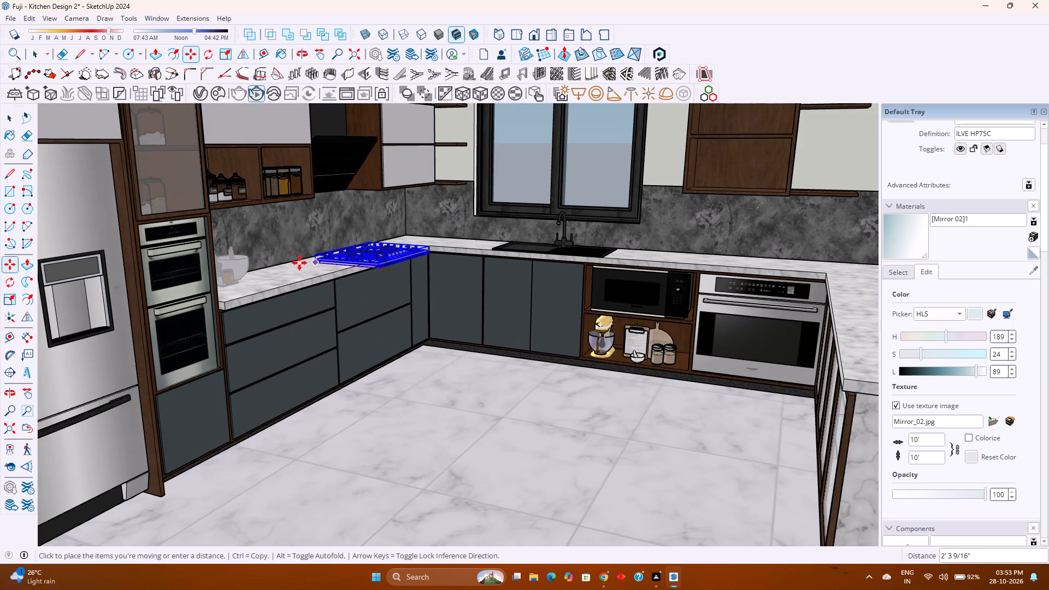
click(295, 257)
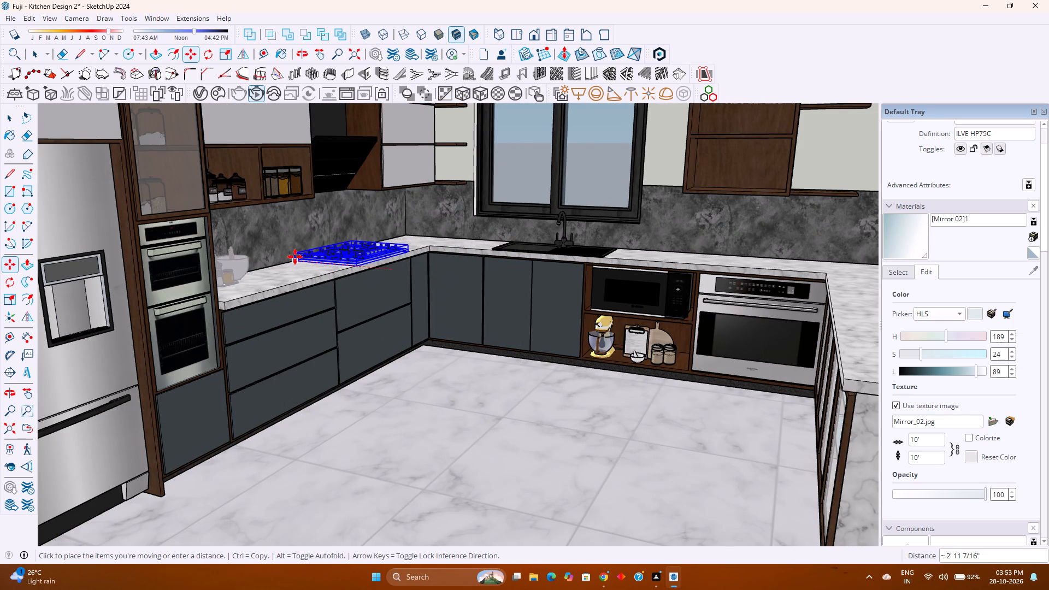
Move the gas hob about 11 9/16" along the countertop away from the sink corner.
middle_drag(279, 258, 185, 262)
scroll(185, 262, down, 1)
middle_drag(356, 270, 297, 281)
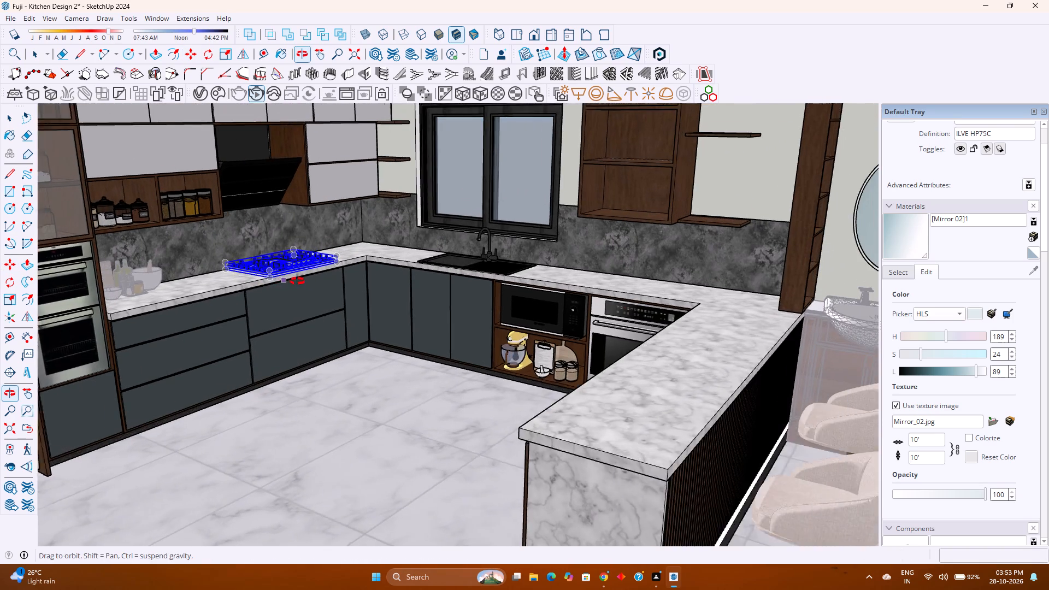
middle_drag(297, 281, 292, 282)
middle_click(292, 282)
shift+middle_drag(286, 267, 378, 353)
middle_click(378, 353)
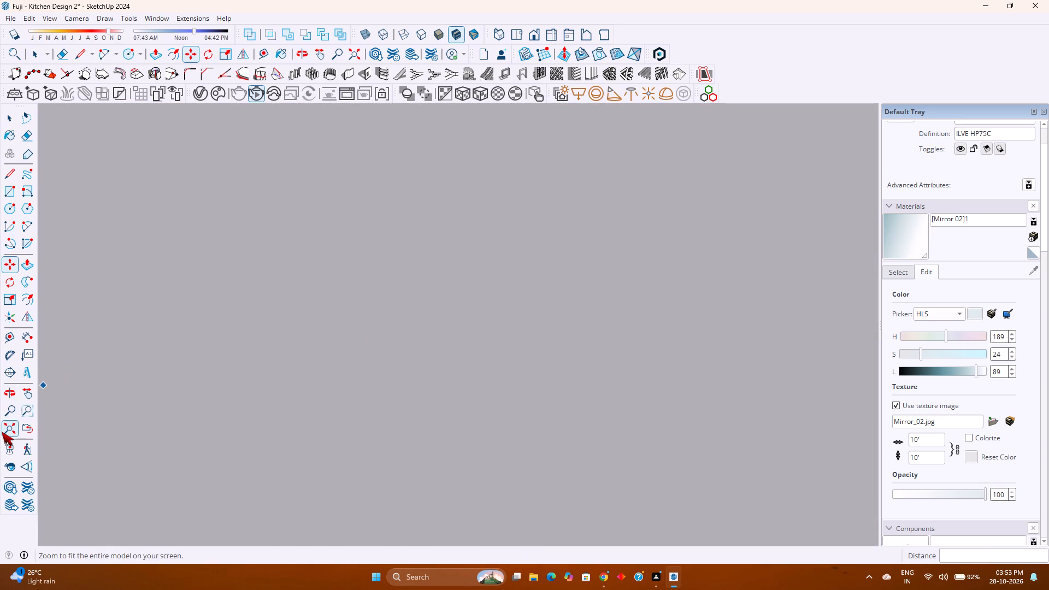
click(2, 431)
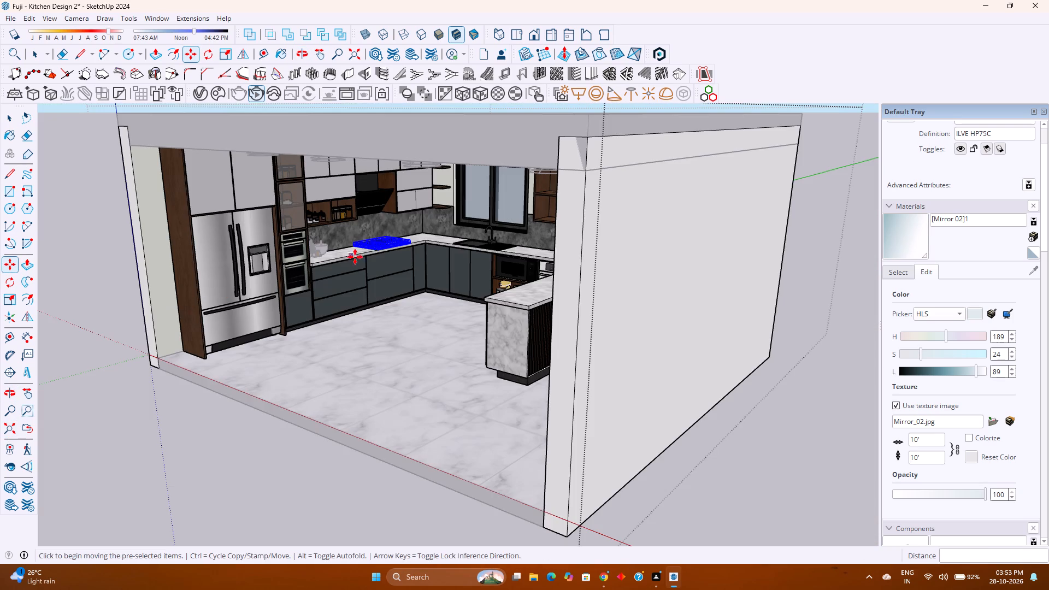
scroll(370, 223, up, 13)
middle_drag(372, 222, 246, 229)
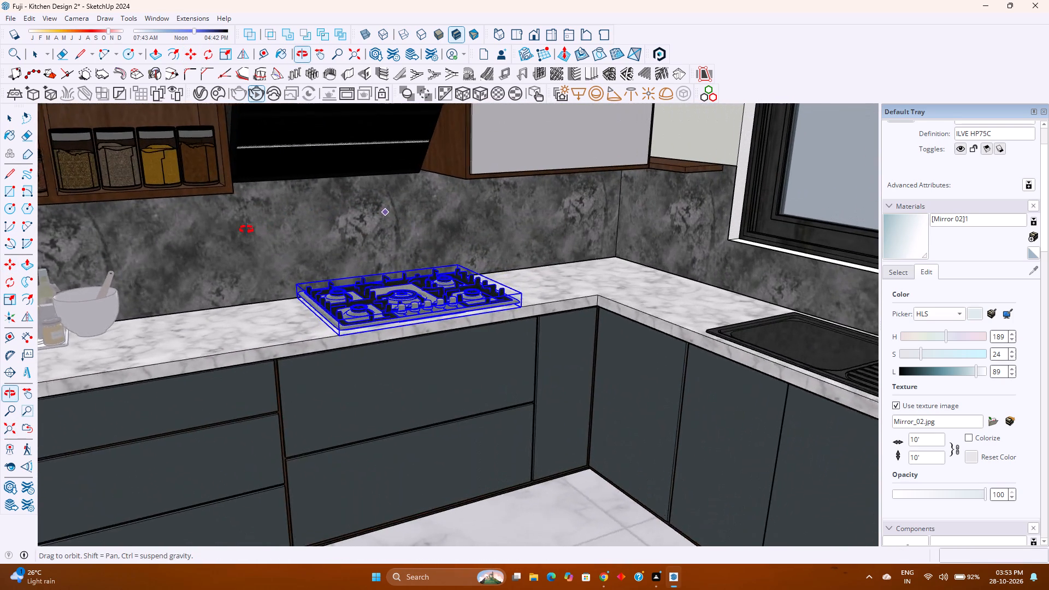
middle_drag(246, 229, 211, 229)
middle_click(211, 229)
click(299, 279)
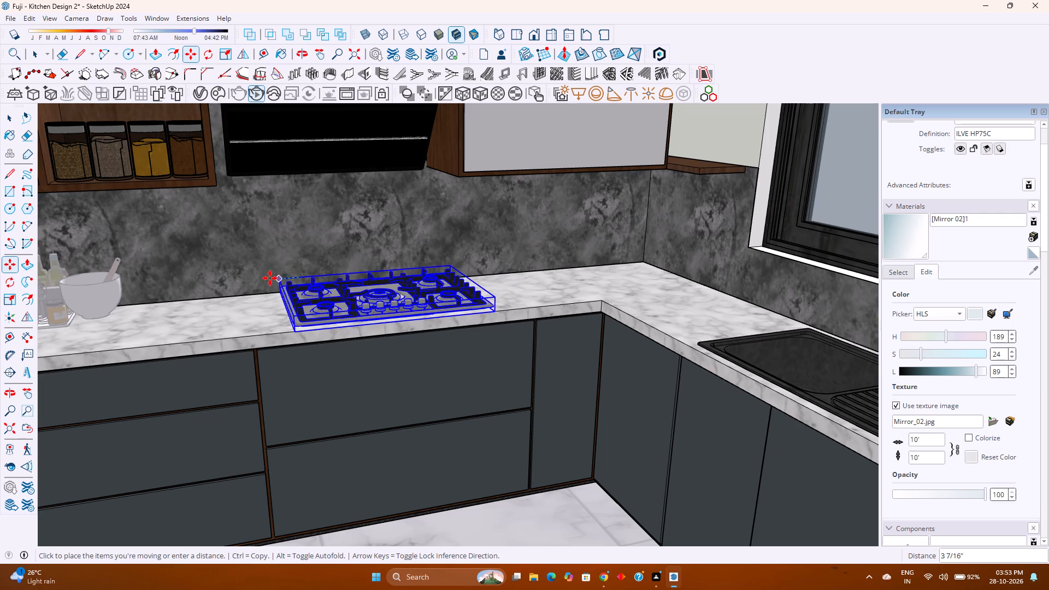
click(231, 280)
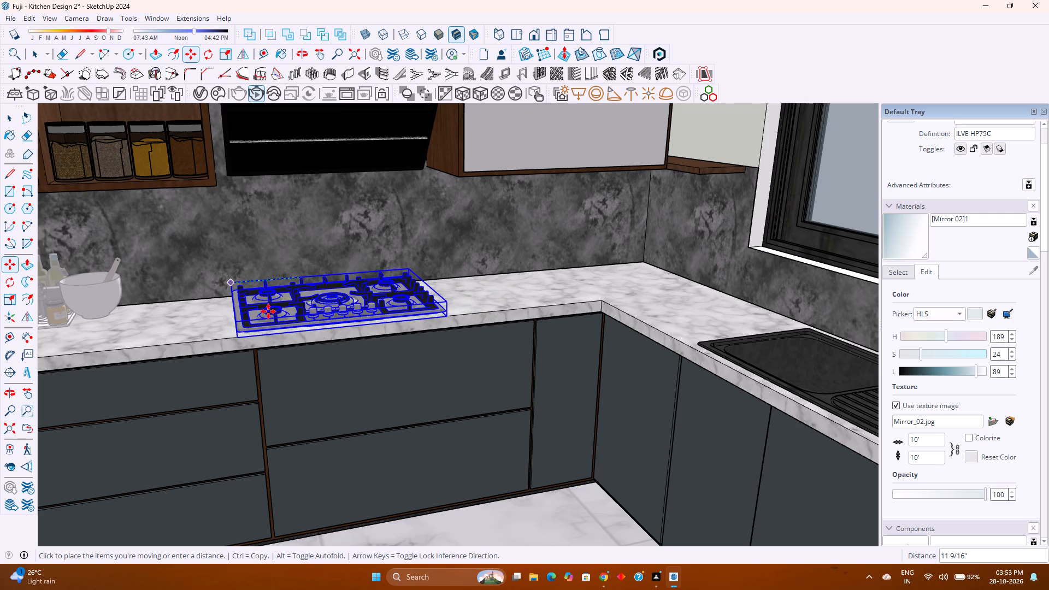
Nudge the gas hob about 1 5/8" toward the sink corner to centre it under the range hood.
middle_drag(269, 310, 241, 270)
middle_click(241, 270)
scroll(251, 268, down, 2)
shift+middle_drag(268, 272, 305, 365)
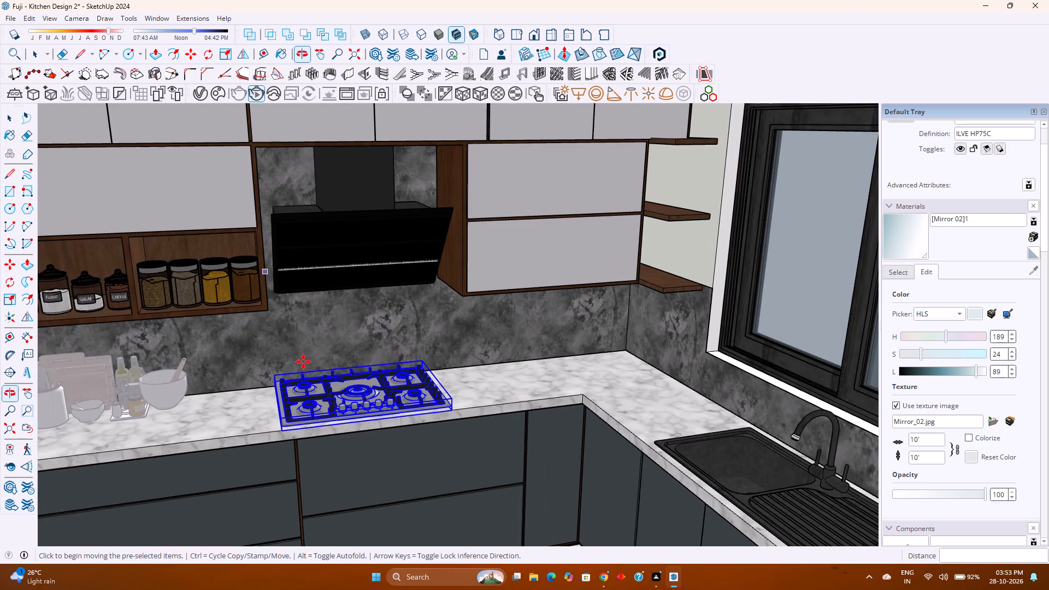
middle_drag(302, 361, 281, 295)
middle_drag(281, 294, 280, 290)
middle_click(280, 285)
middle_drag(280, 285, 269, 282)
middle_click(269, 282)
middle_click(269, 281)
shift+middle_drag(539, 380, 365, 318)
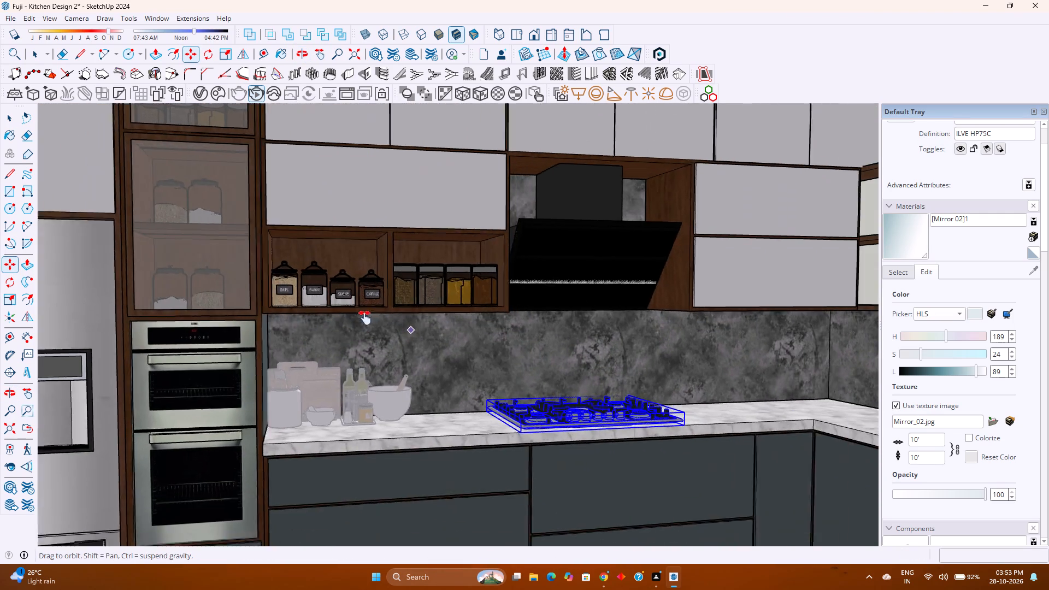
shift+middle_drag(365, 318, 314, 311)
shift+middle_drag(312, 311, 304, 310)
middle_drag(536, 409, 499, 395)
middle_drag(499, 386, 455, 375)
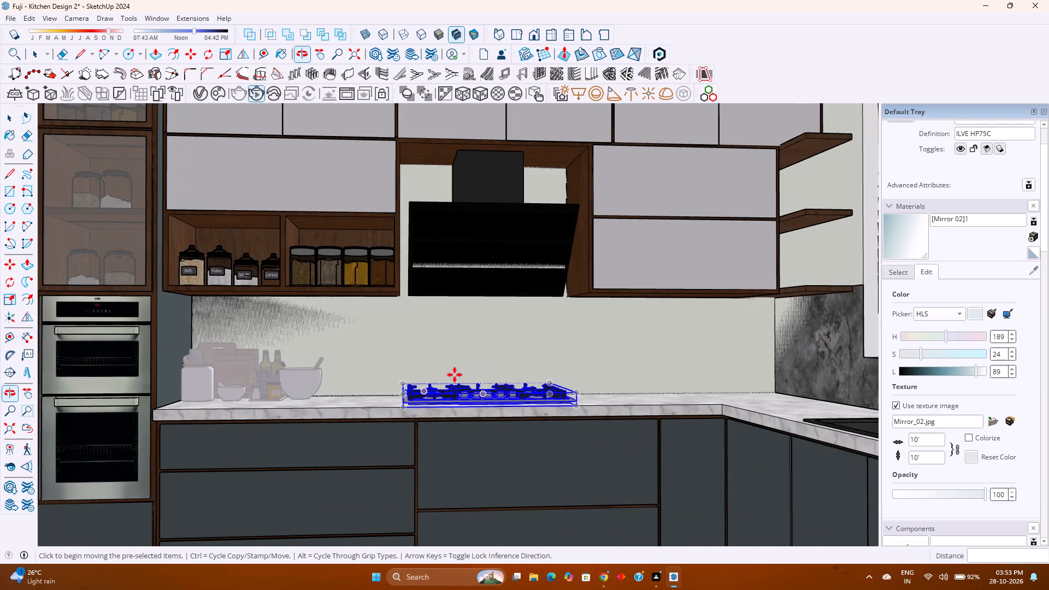
middle_drag(455, 375, 454, 375)
middle_click(454, 375)
middle_drag(563, 371, 586, 381)
middle_click(586, 381)
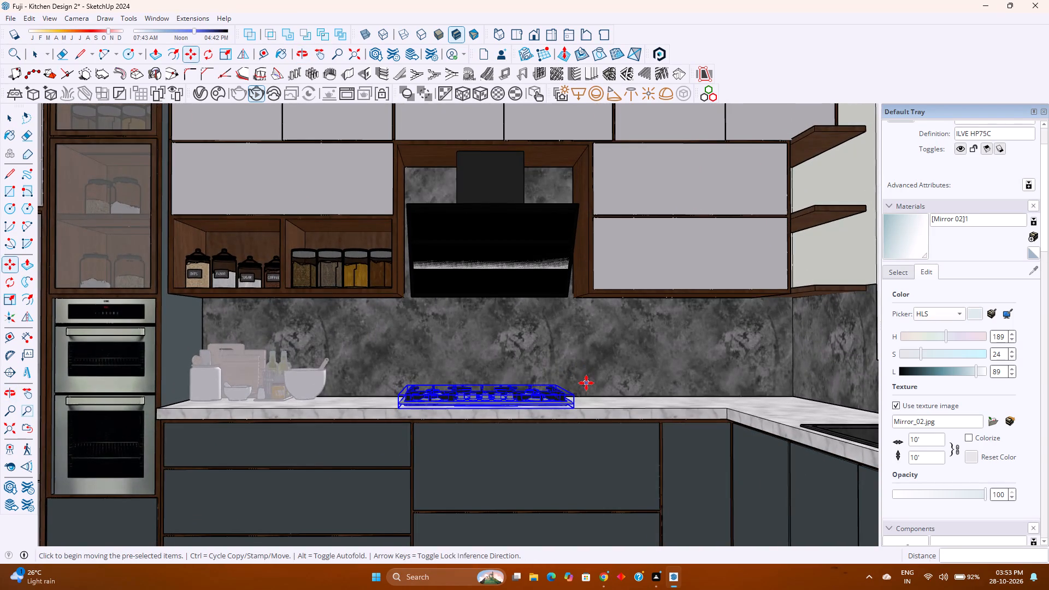
middle_click(586, 383)
scroll(559, 383, up, 3)
click(559, 383)
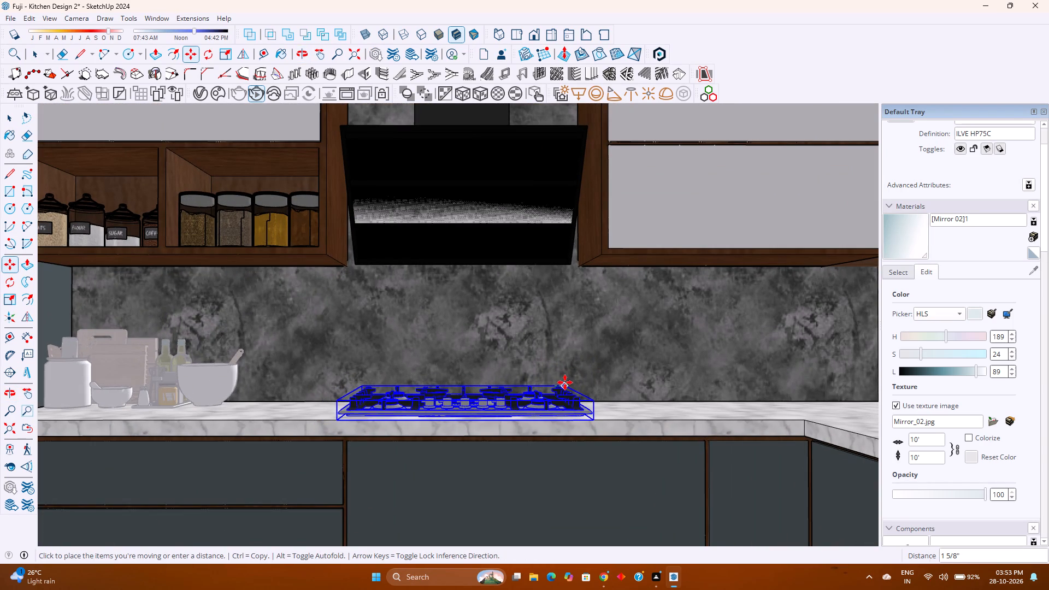
click(567, 382)
Deselect the gas hob and leave editing of the kitchen group.
middle_drag(518, 368, 526, 433)
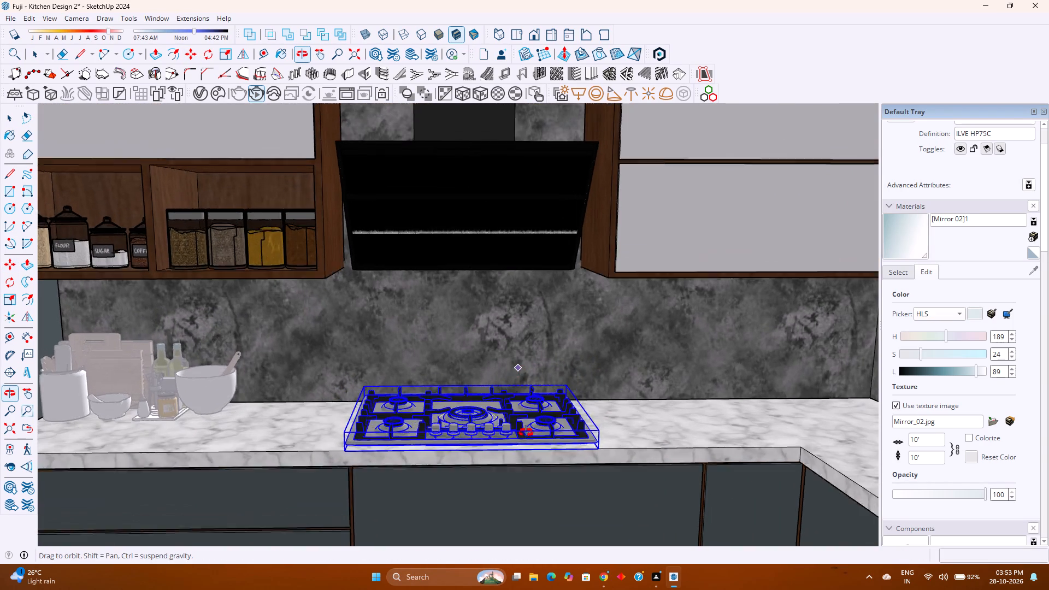
middle_drag(526, 433, 529, 449)
key(space)
key(Escape)
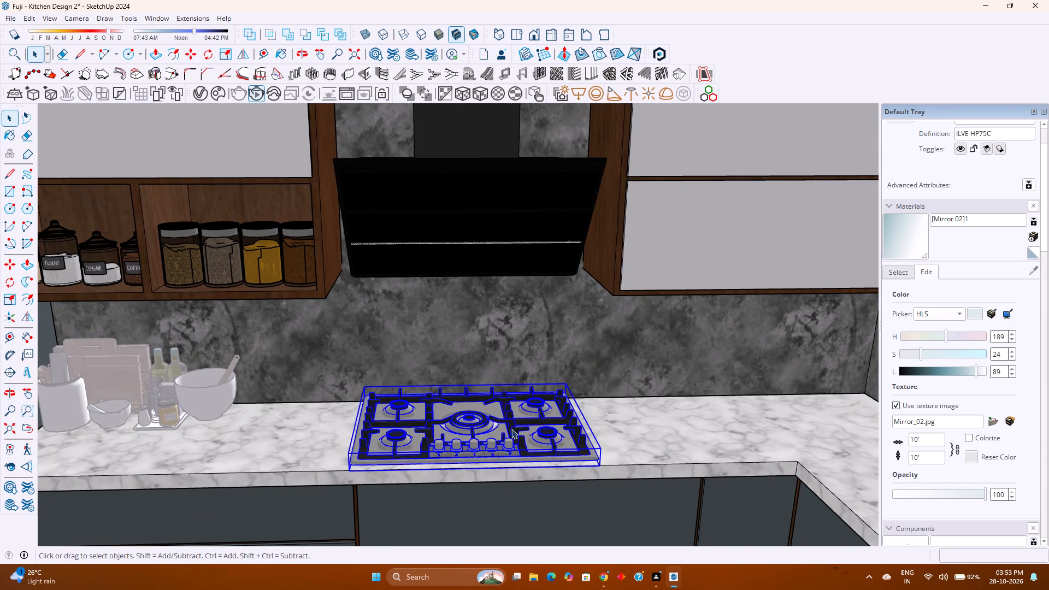
Examine the hob's placement on the countertop relative to the range hood and sink, close up, from above and from farther back.
scroll(412, 391, down, 1)
middle_drag(412, 391, 650, 378)
middle_click(653, 378)
middle_click(653, 378)
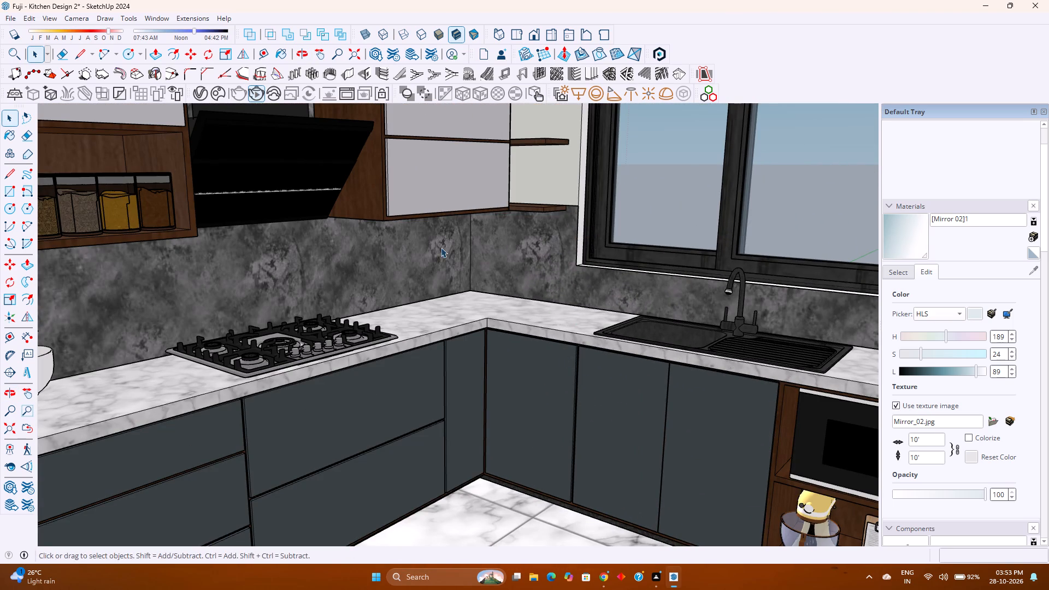
middle_drag(335, 353, 469, 327)
middle_click(455, 316)
middle_click(441, 298)
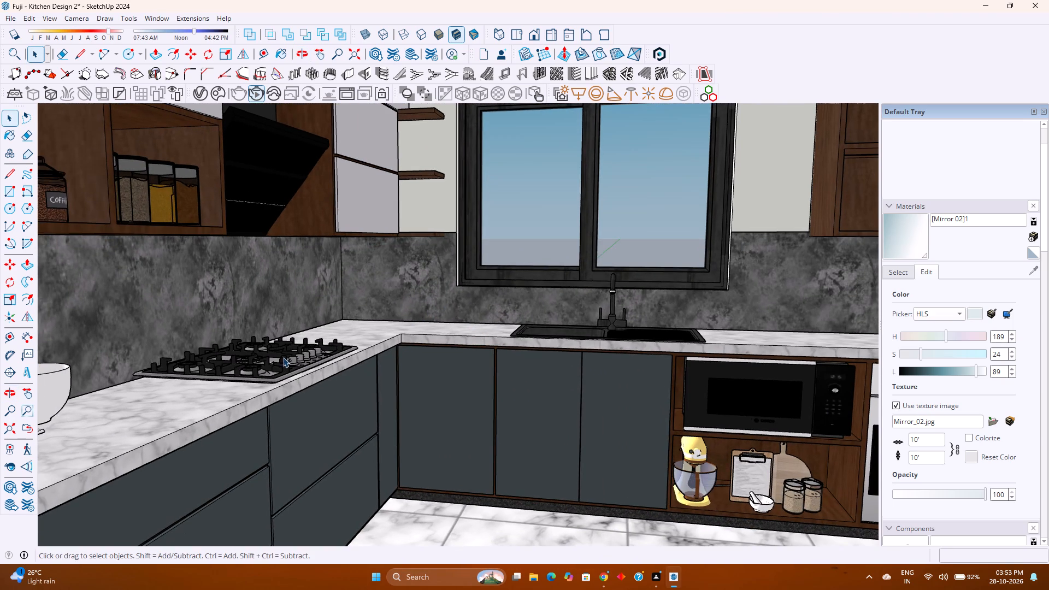
scroll(282, 355, up, 3)
scroll(323, 315, up, 3)
middle_drag(323, 315, 278, 376)
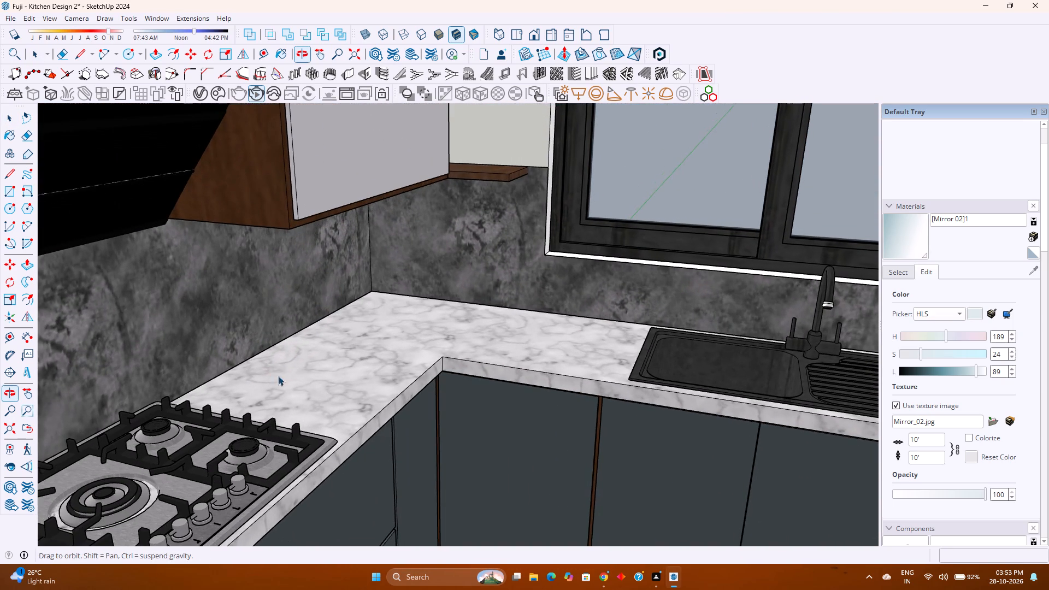
middle_drag(278, 376, 279, 376)
middle_click(278, 375)
shift+middle_drag(281, 352, 360, 309)
shift+middle_click(360, 309)
middle_drag(369, 326, 363, 369)
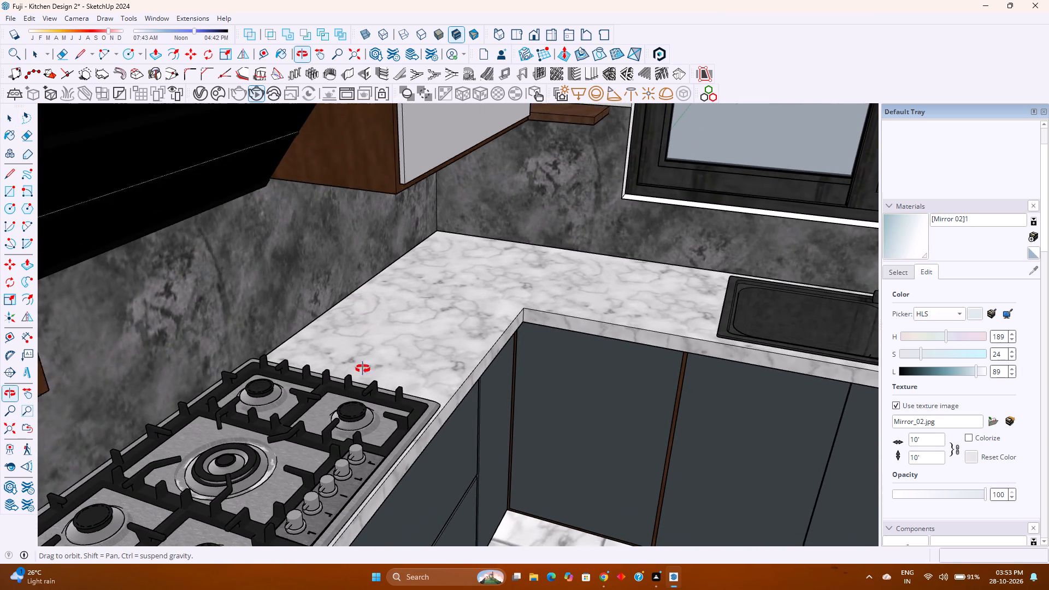
middle_drag(363, 369, 364, 375)
shift+middle_drag(333, 391, 358, 308)
shift+middle_click(358, 308)
scroll(373, 322, down, 1)
middle_drag(373, 322, 326, 359)
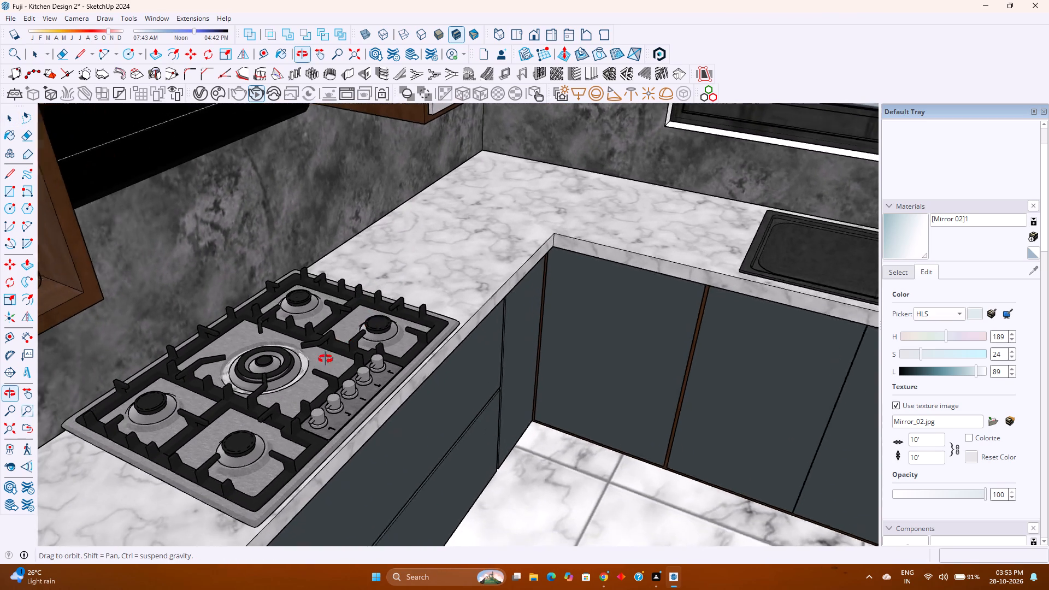
middle_drag(326, 359, 235, 398)
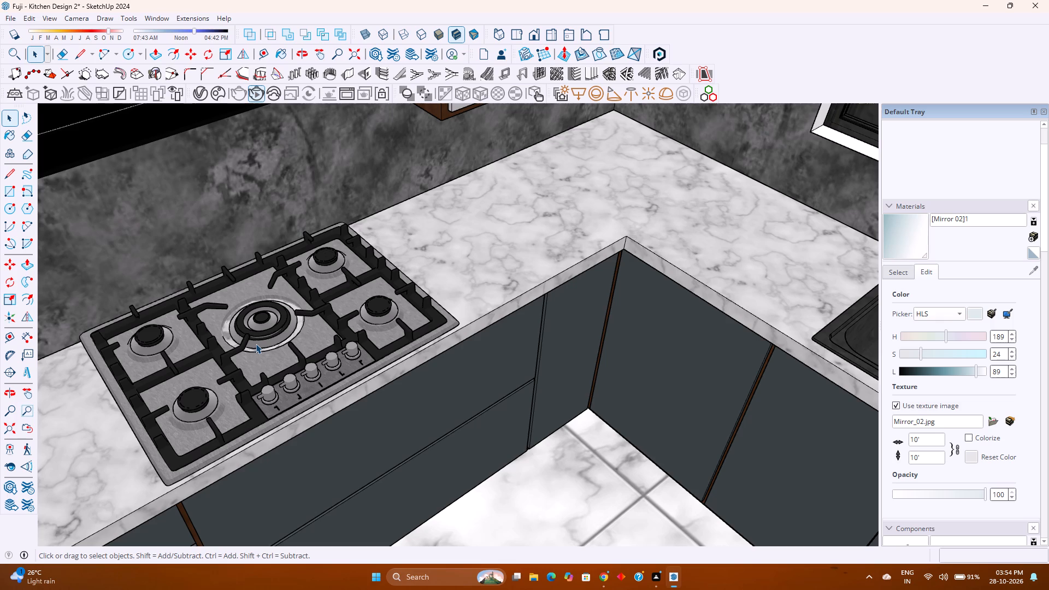
scroll(269, 314, down, 5)
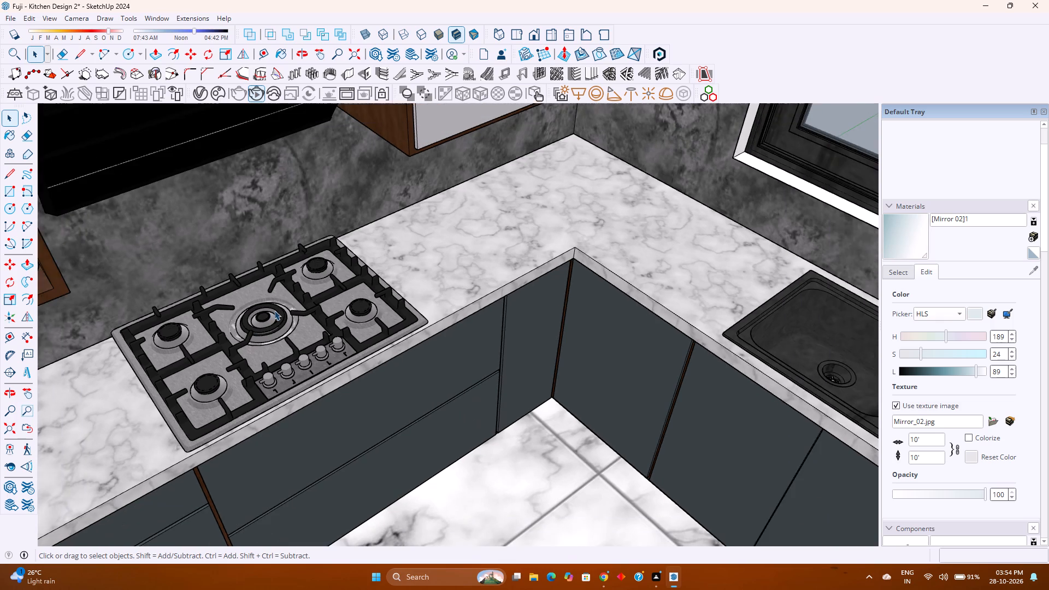
scroll(274, 310, down, 1)
middle_click(271, 310)
middle_drag(269, 306, 293, 255)
middle_click(293, 253)
middle_click(293, 252)
scroll(407, 290, down, 2)
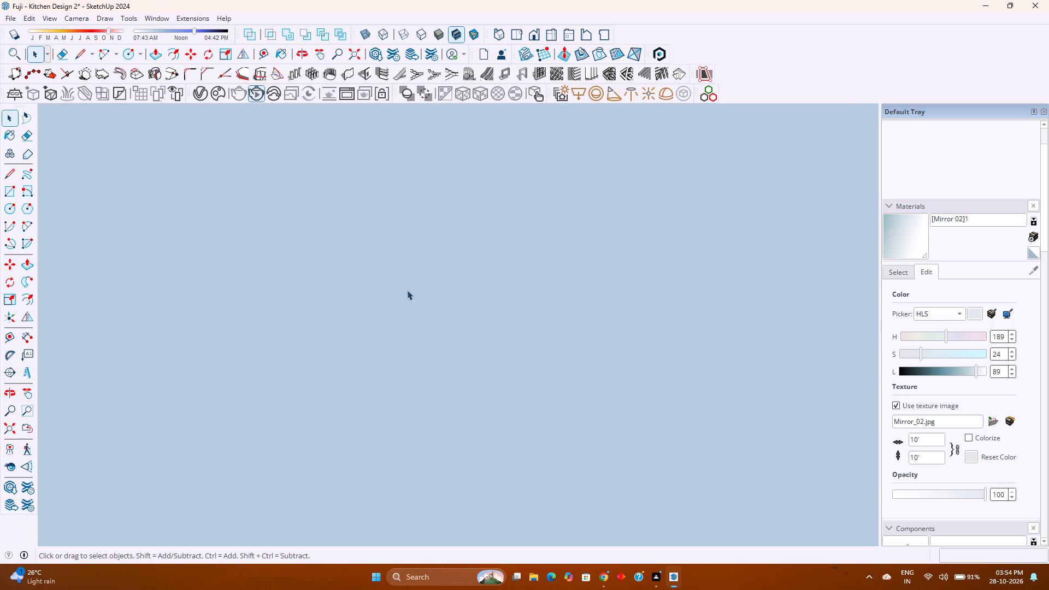
scroll(407, 290, down, 3)
click(4, 428)
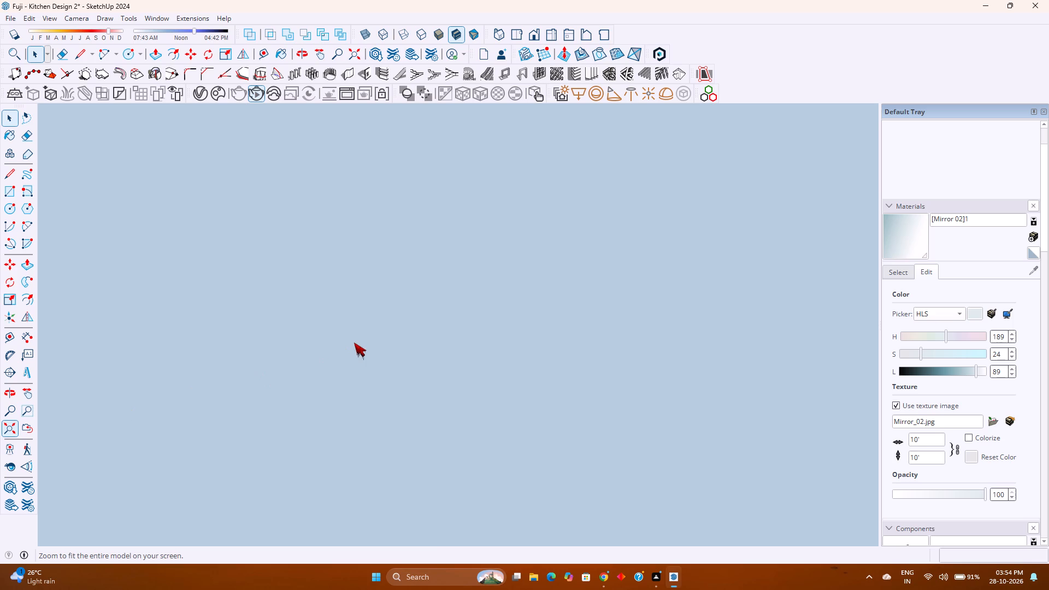
Examine the whole kitchen from outside and through its open front, including the cabinets, ceiling lights, peninsula and vanity corner.
scroll(662, 292, down, 3)
middle_click(396, 350)
middle_drag(396, 350, 491, 286)
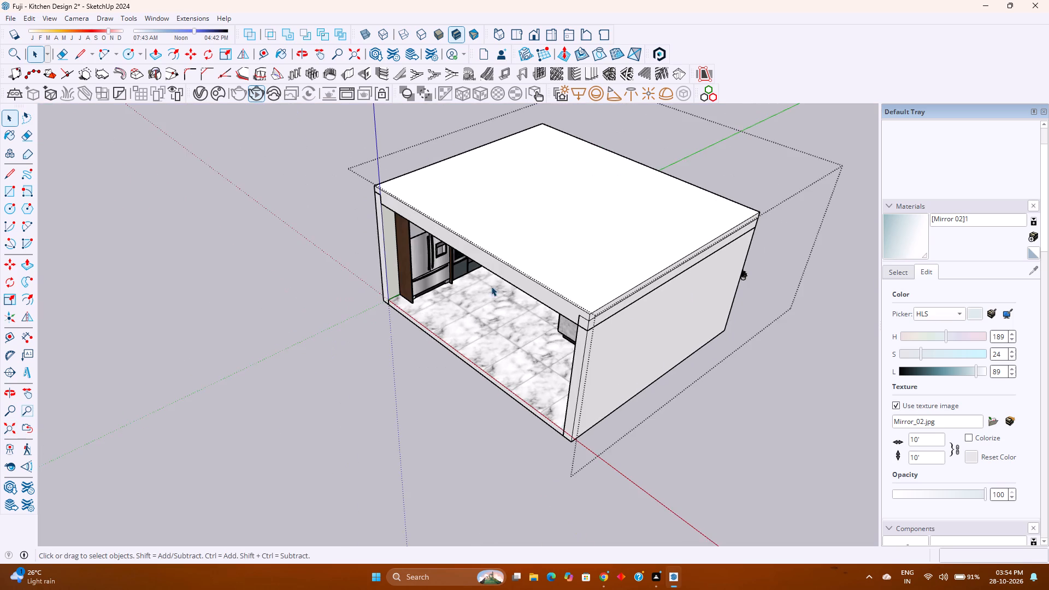
middle_drag(491, 286, 506, 277)
middle_drag(506, 277, 518, 271)
middle_click(523, 269)
scroll(521, 273, up, 2)
middle_drag(478, 305, 644, 223)
middle_click(649, 223)
scroll(612, 235, up, 4)
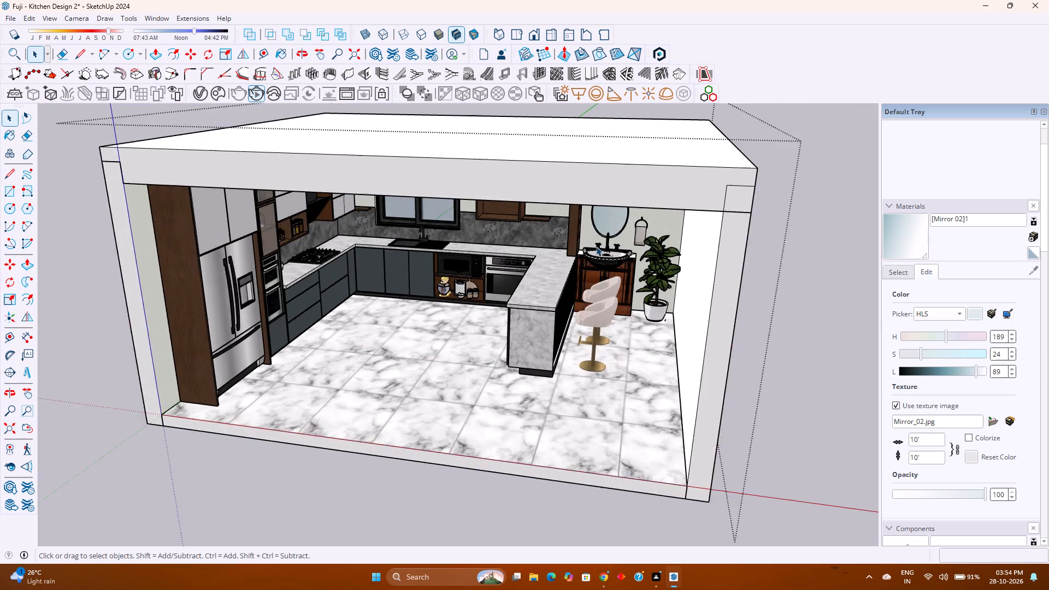
scroll(596, 246, up, 4)
shift+middle_drag(585, 246, 594, 289)
middle_drag(285, 359, 351, 291)
middle_click(351, 291)
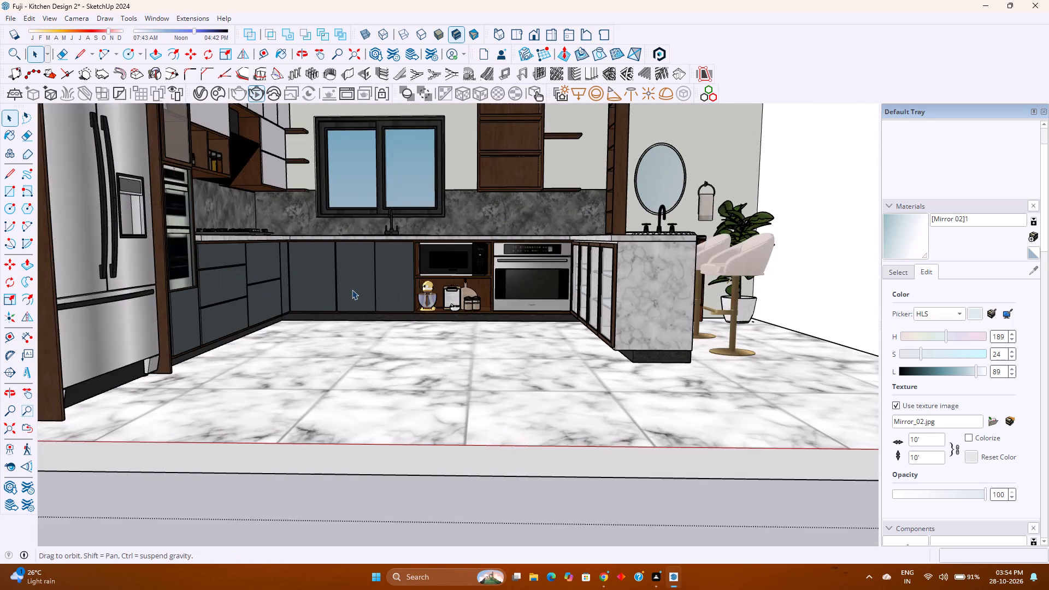
scroll(352, 290, down, 2)
shift+middle_drag(427, 278, 401, 341)
shift+middle_click(401, 341)
middle_drag(457, 309, 440, 316)
middle_click(440, 316)
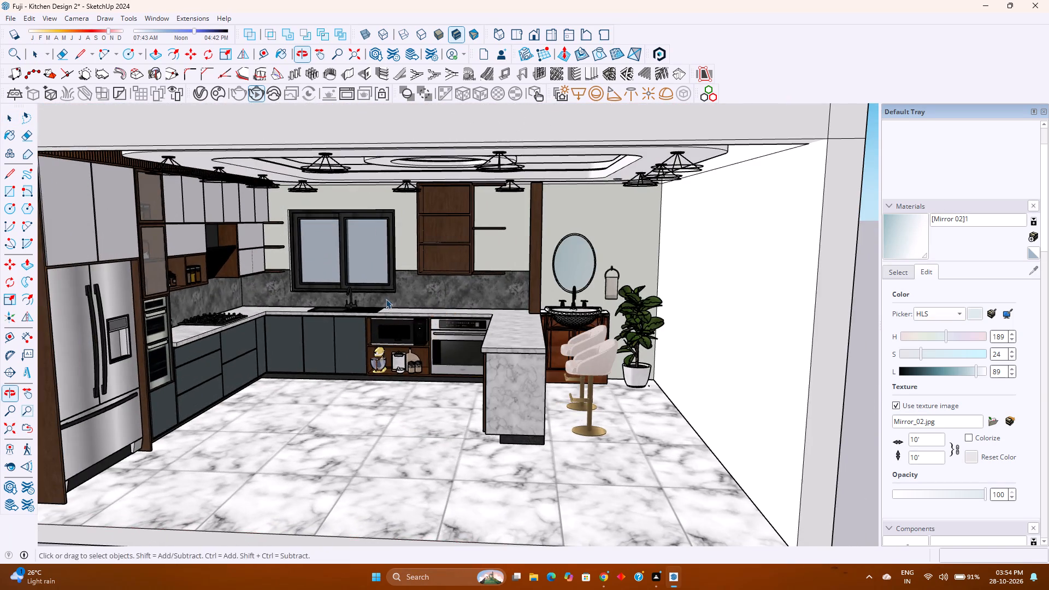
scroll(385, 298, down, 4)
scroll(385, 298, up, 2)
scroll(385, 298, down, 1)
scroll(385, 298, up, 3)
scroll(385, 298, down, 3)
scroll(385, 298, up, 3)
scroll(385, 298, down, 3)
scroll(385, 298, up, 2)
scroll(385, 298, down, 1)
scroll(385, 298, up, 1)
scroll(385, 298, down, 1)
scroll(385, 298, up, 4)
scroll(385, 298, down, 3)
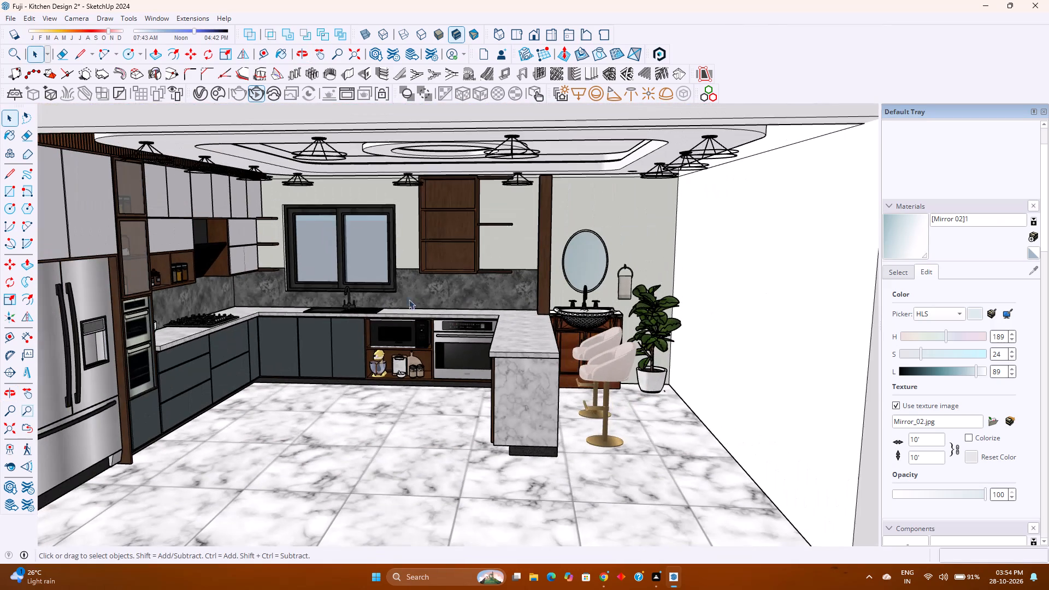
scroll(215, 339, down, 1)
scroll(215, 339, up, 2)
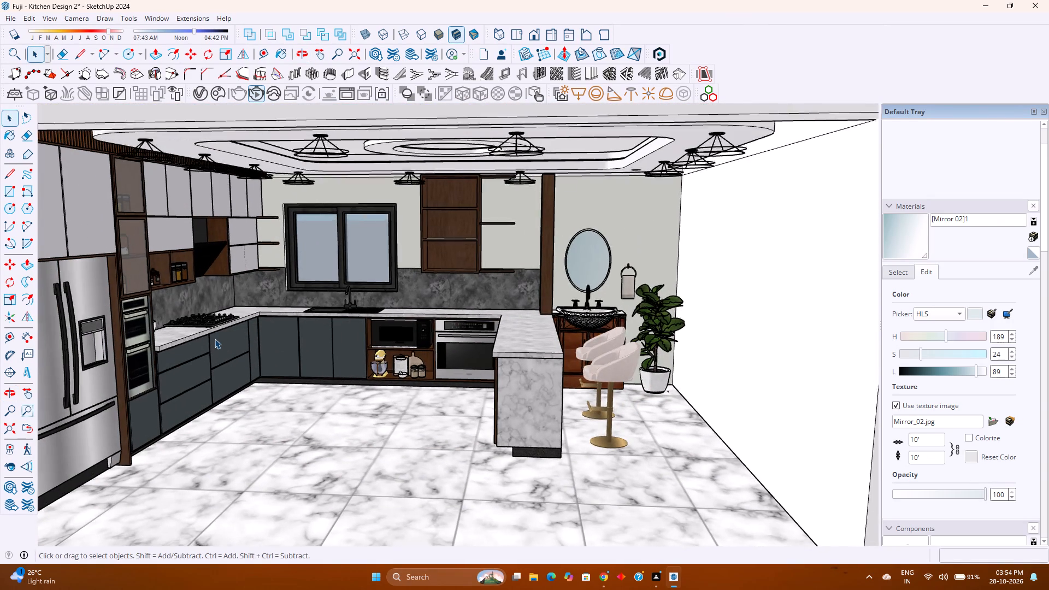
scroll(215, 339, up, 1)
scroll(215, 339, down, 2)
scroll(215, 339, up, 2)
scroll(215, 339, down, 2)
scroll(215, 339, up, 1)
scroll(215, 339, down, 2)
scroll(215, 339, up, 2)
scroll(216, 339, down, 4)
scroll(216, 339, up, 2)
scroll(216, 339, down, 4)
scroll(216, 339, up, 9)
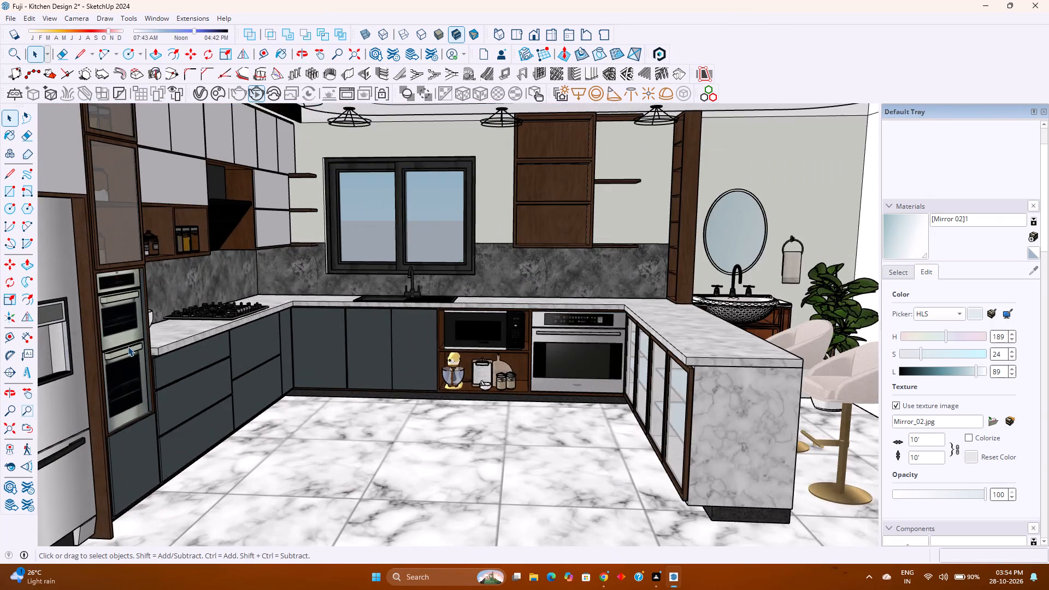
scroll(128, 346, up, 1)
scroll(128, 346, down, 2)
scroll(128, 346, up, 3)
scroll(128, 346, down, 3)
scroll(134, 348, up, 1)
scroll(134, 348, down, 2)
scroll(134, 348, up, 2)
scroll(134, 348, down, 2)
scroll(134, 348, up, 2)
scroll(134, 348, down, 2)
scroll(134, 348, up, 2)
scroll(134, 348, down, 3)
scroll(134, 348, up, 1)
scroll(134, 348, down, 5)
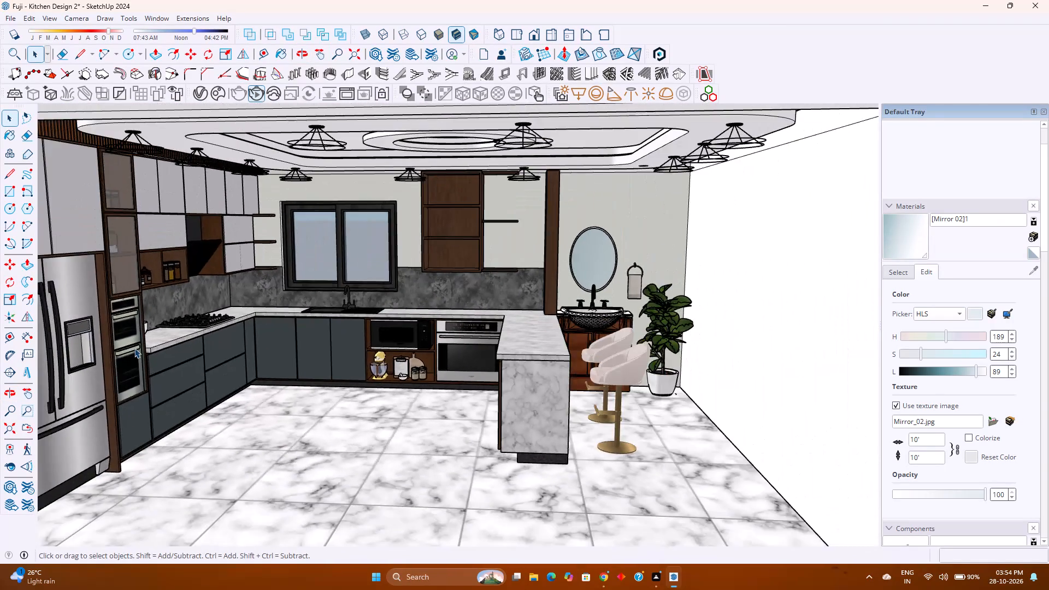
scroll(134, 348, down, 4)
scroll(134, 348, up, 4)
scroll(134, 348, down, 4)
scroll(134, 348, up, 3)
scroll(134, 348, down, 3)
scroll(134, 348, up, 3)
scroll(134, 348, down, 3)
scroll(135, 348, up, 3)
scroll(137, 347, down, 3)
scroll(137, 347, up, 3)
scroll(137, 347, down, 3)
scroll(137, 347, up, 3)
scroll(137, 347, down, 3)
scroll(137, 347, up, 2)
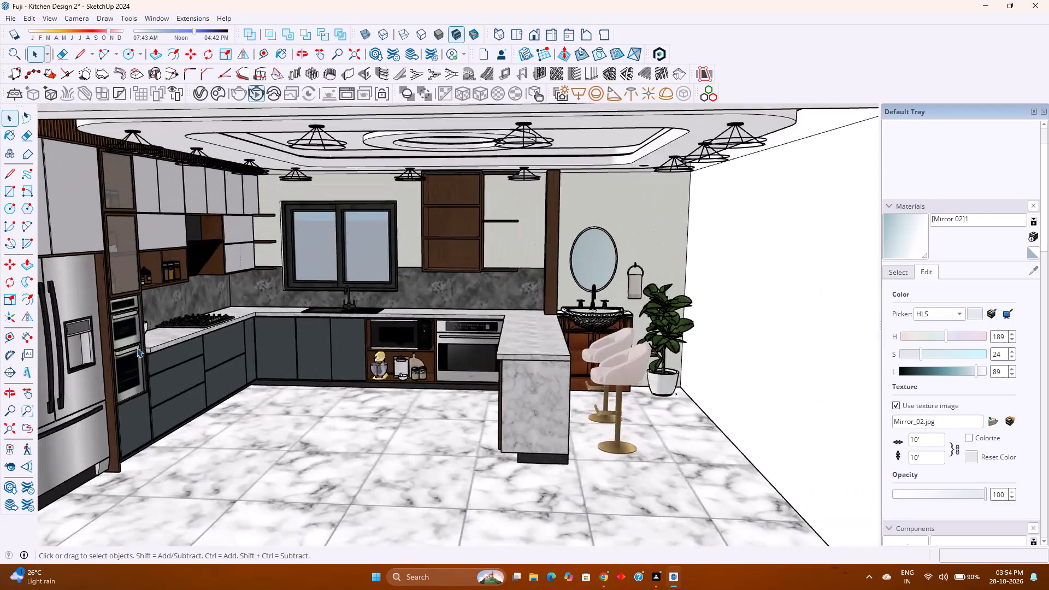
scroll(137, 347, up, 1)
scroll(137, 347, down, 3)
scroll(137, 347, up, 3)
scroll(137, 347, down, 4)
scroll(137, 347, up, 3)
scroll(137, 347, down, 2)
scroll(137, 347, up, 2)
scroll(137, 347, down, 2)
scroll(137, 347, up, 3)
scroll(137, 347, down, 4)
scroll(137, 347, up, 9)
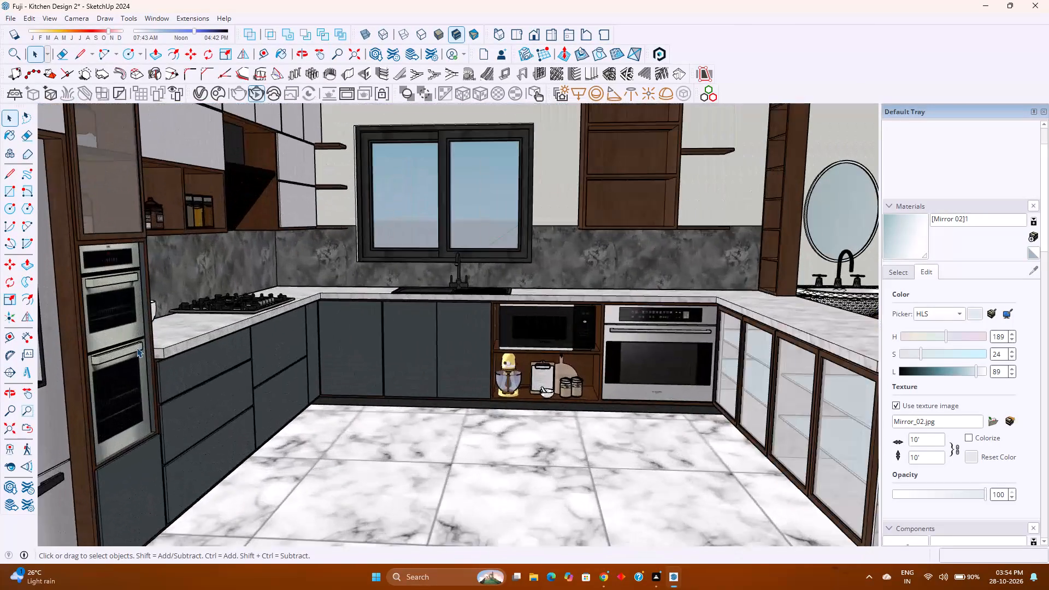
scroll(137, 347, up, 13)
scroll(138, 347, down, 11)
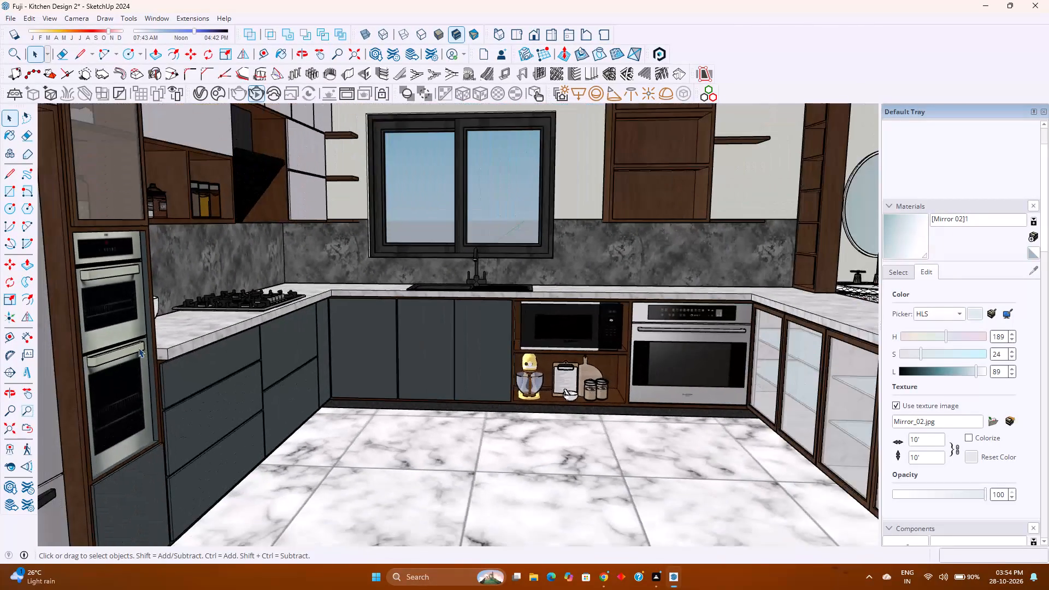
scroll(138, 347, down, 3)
Examine the peninsula's glass-front cabinets, marble end panel, slatted back and bar stools from several angles.
middle_drag(211, 340, 344, 379)
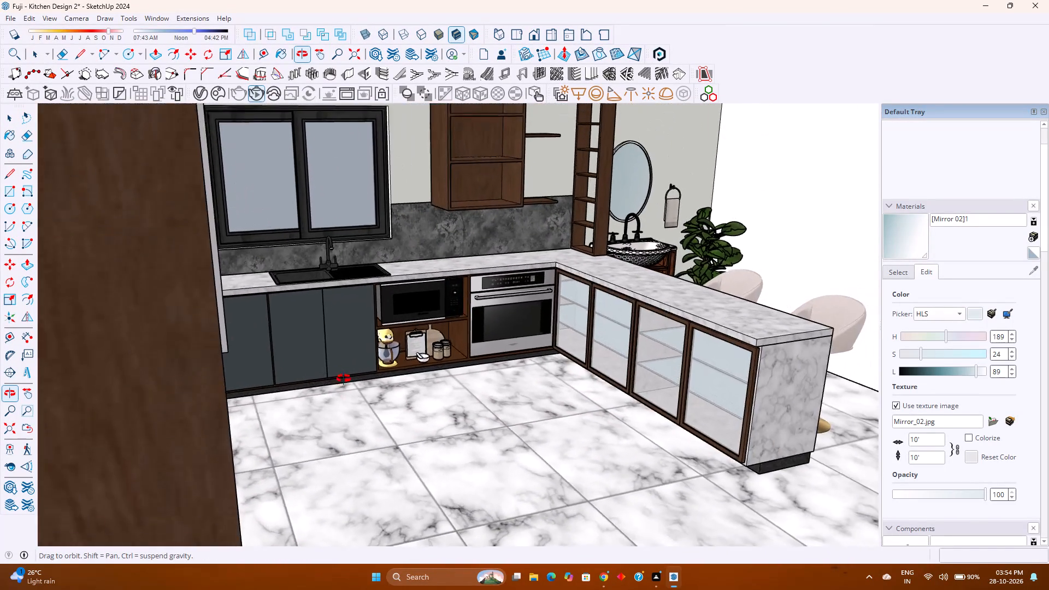
middle_drag(344, 379, 263, 377)
middle_click(263, 377)
scroll(467, 325, down, 1)
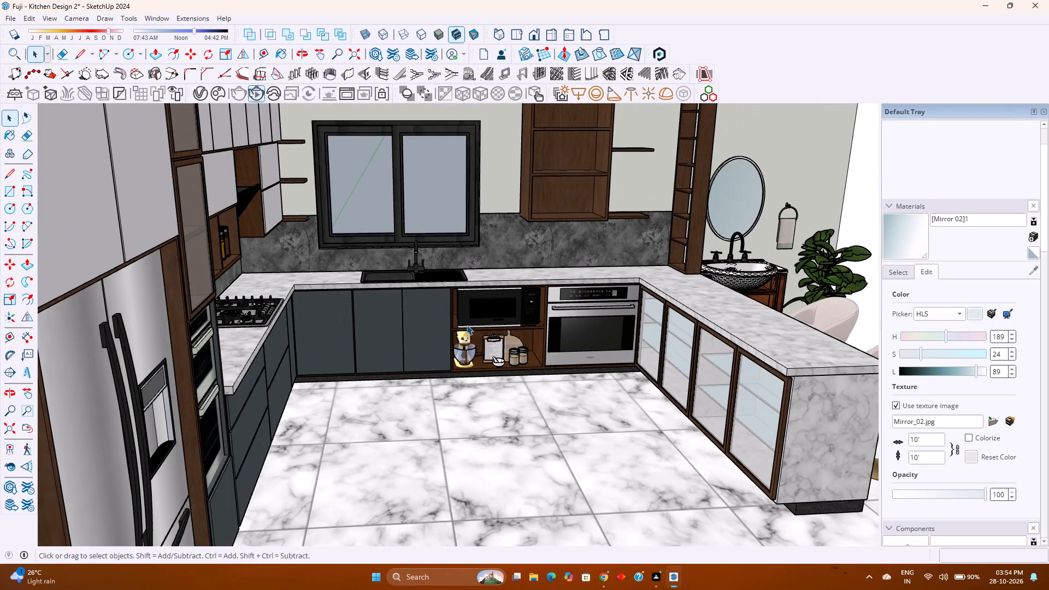
middle_drag(467, 325, 395, 332)
middle_drag(395, 332, 445, 323)
middle_click(445, 323)
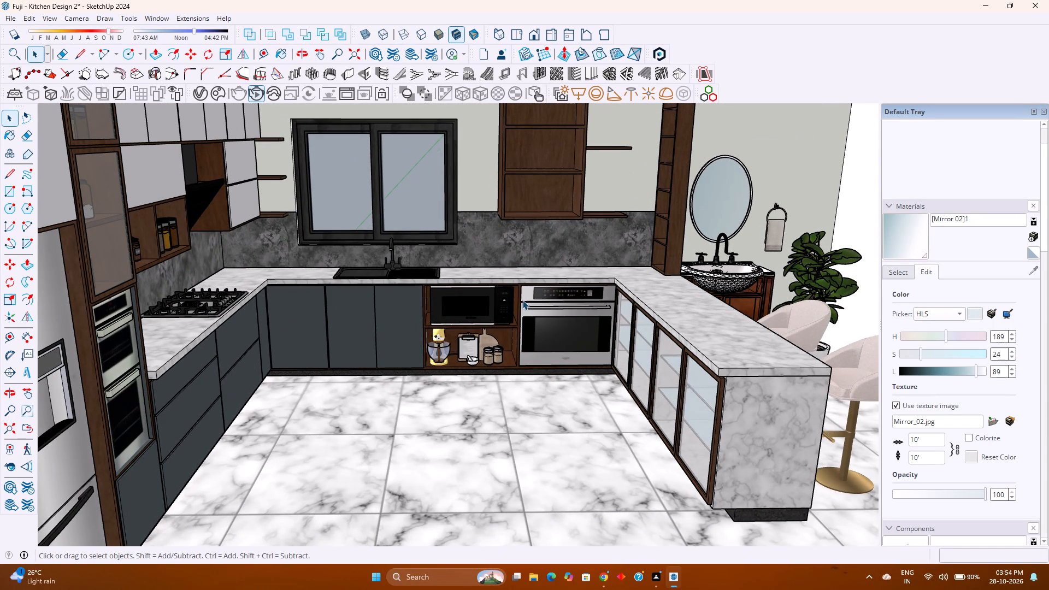
middle_drag(653, 423, 749, 373)
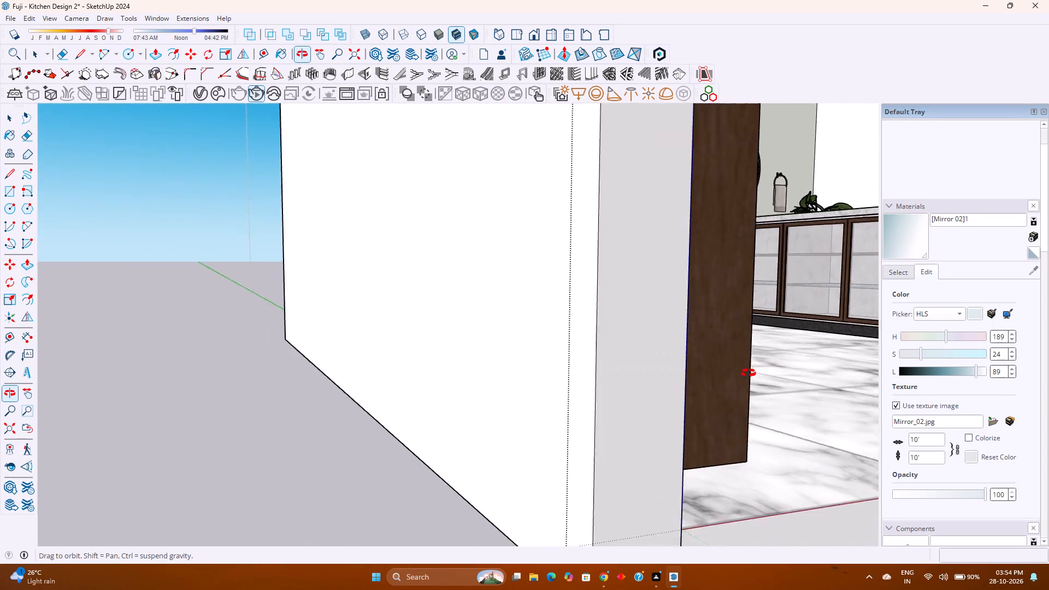
middle_drag(749, 373, 653, 403)
middle_click(653, 403)
scroll(707, 400, up, 5)
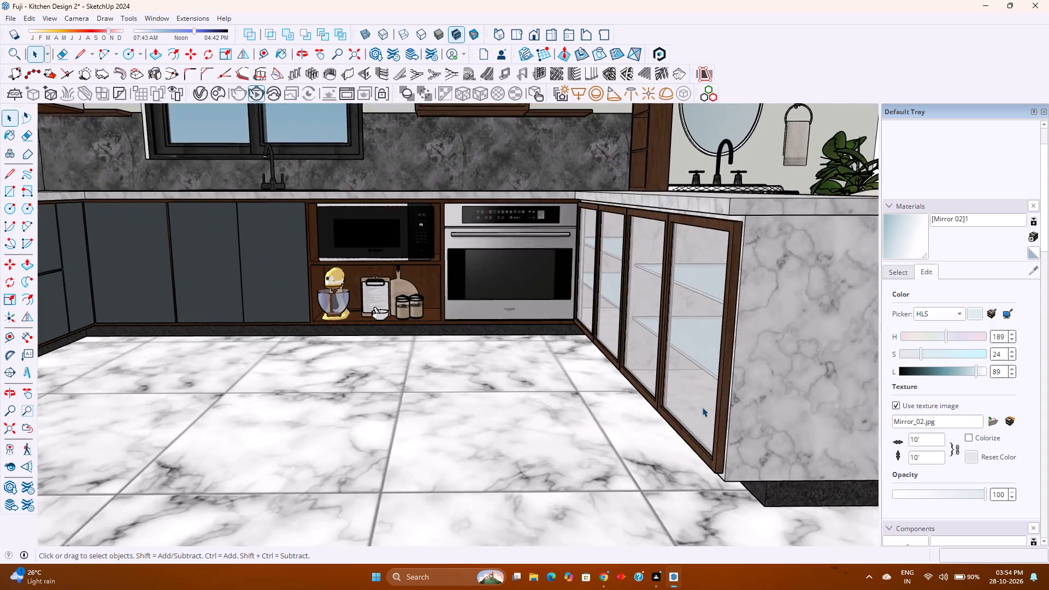
scroll(702, 407, up, 4)
middle_drag(694, 407, 694, 380)
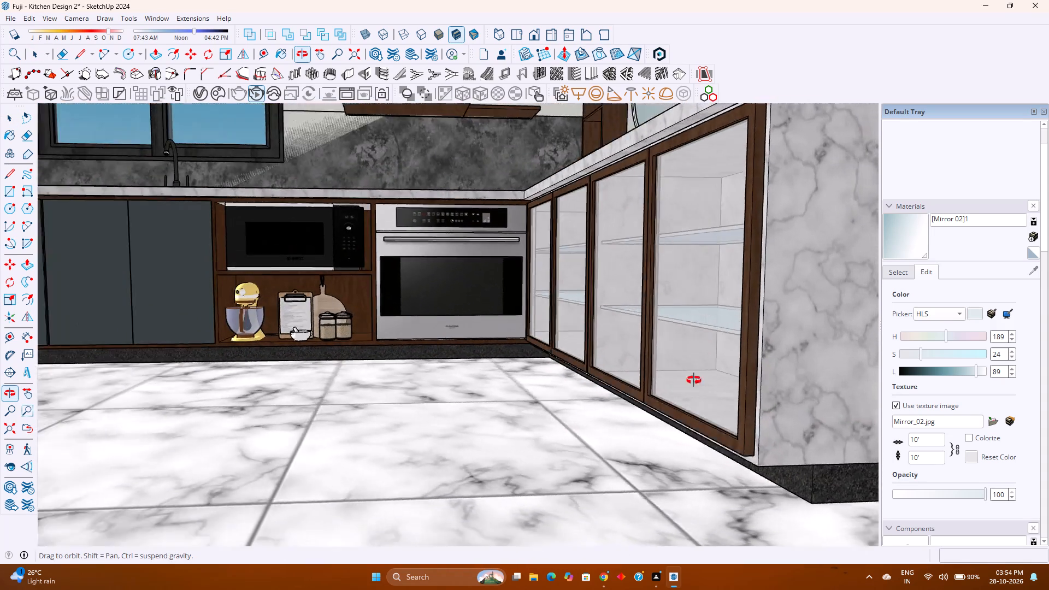
middle_drag(694, 380, 538, 430)
scroll(540, 425, down, 6)
middle_drag(540, 424, 474, 424)
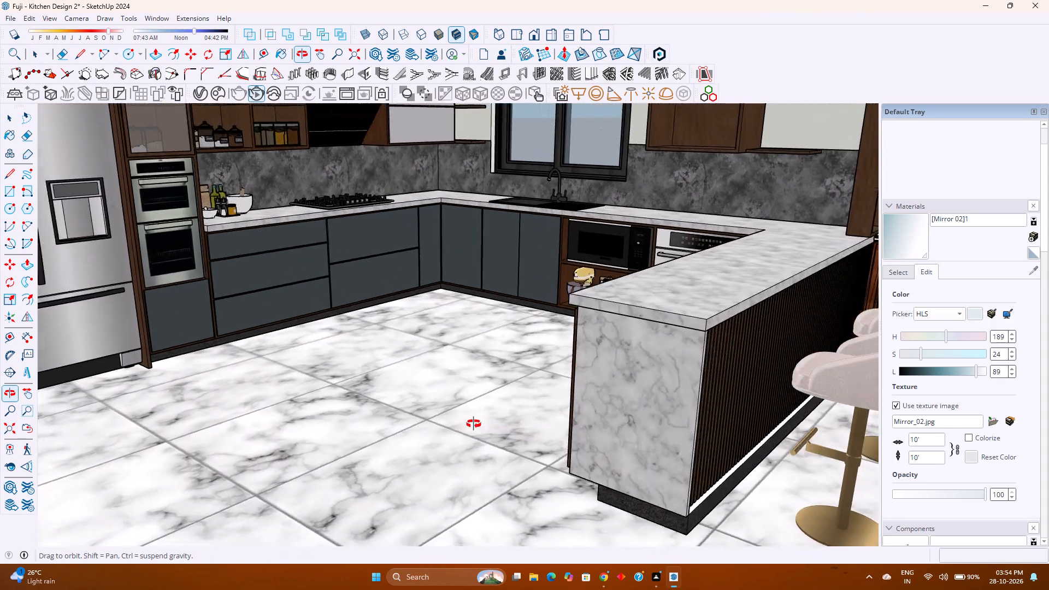
middle_drag(474, 424, 758, 396)
middle_click(758, 396)
scroll(726, 375, up, 9)
middle_click(706, 373)
middle_click(706, 373)
middle_drag(706, 373, 548, 445)
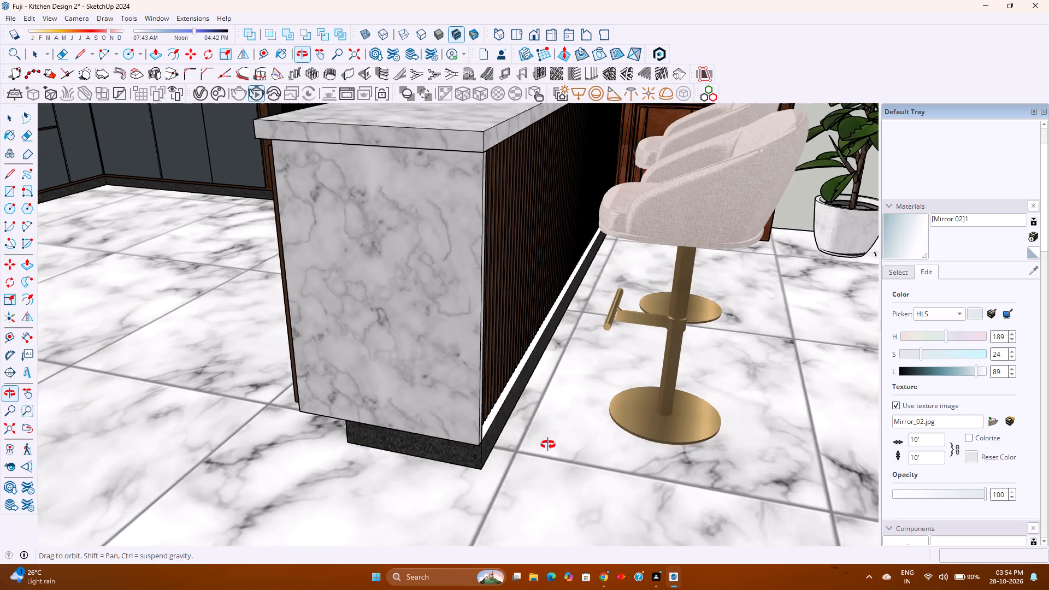
middle_drag(548, 445, 733, 337)
scroll(594, 341, down, 4)
scroll(534, 357, down, 3)
middle_drag(520, 359, 434, 392)
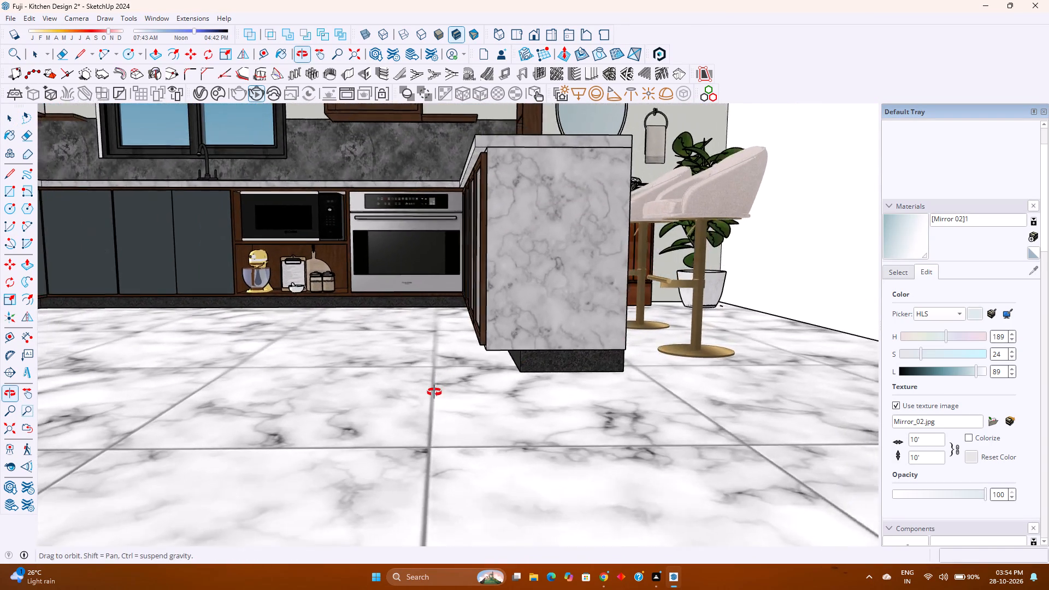
middle_drag(434, 392, 431, 410)
middle_click(431, 410)
scroll(430, 390, down, 3)
shift+middle_drag(422, 383, 513, 487)
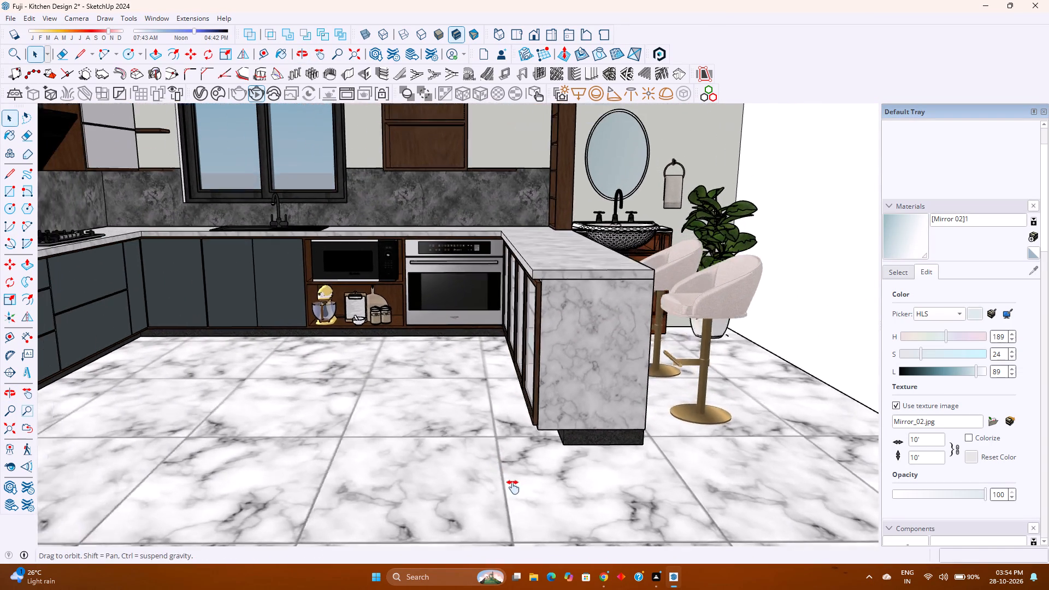
shift+middle_drag(513, 487, 524, 501)
Examine the countertop run with the gas hob, range hood, sink corner and open appliance shelf close up.
scroll(506, 439, down, 1)
shift+middle_drag(488, 441, 582, 486)
shift+middle_click(582, 486)
scroll(457, 347, up, 1)
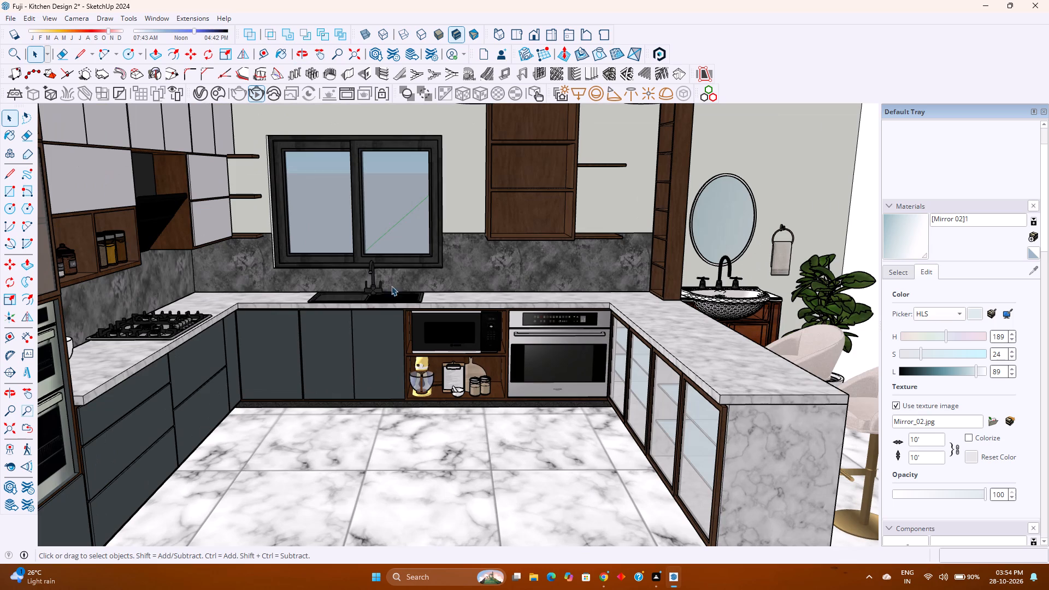
shift+middle_drag(325, 254, 443, 321)
shift+middle_click(443, 321)
middle_drag(438, 324, 349, 315)
middle_click(349, 315)
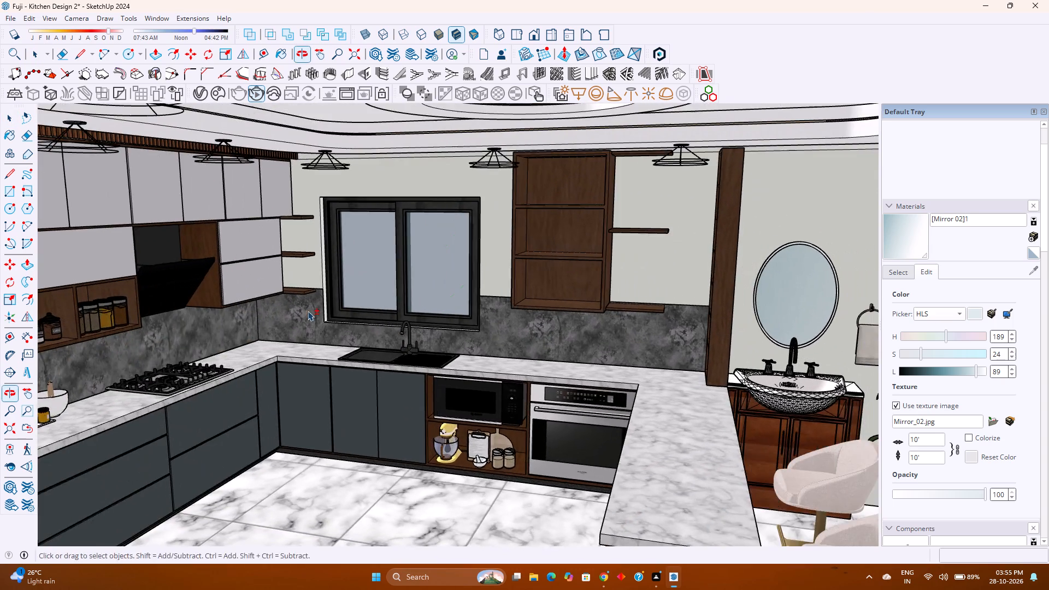
shift+middle_drag(243, 310, 387, 328)
scroll(363, 332, up, 4)
middle_drag(361, 330, 294, 300)
middle_click(294, 300)
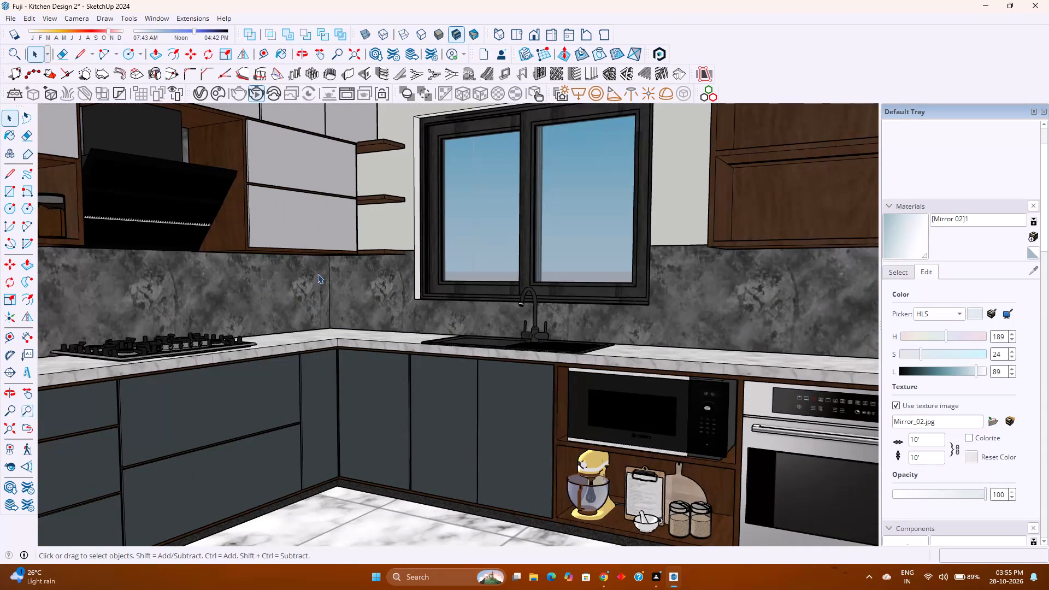
Open 3D Warehouse and try to clear the existing stove search.
click(144, 17)
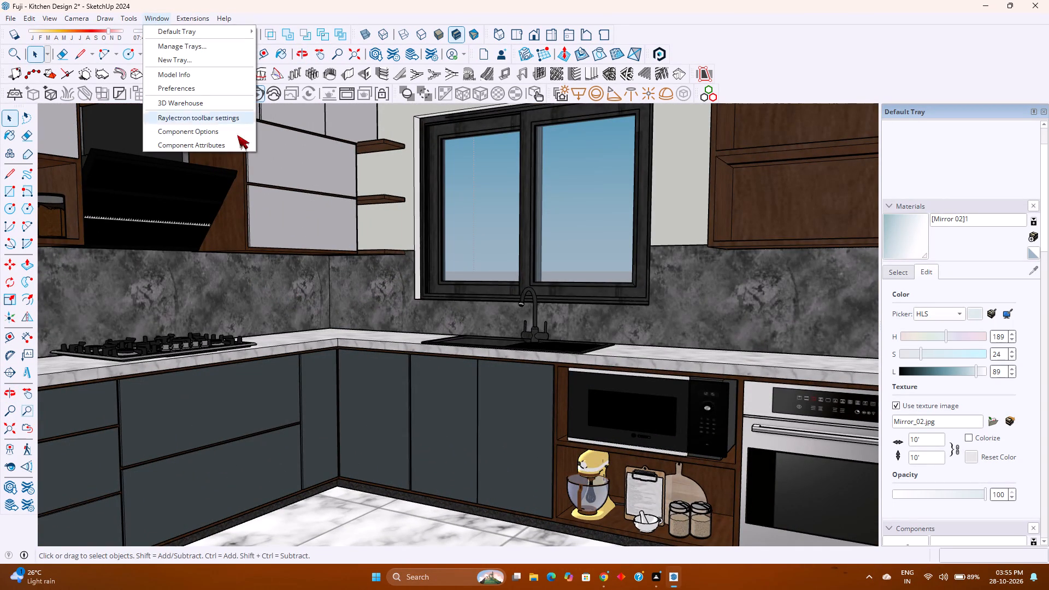
click(182, 108)
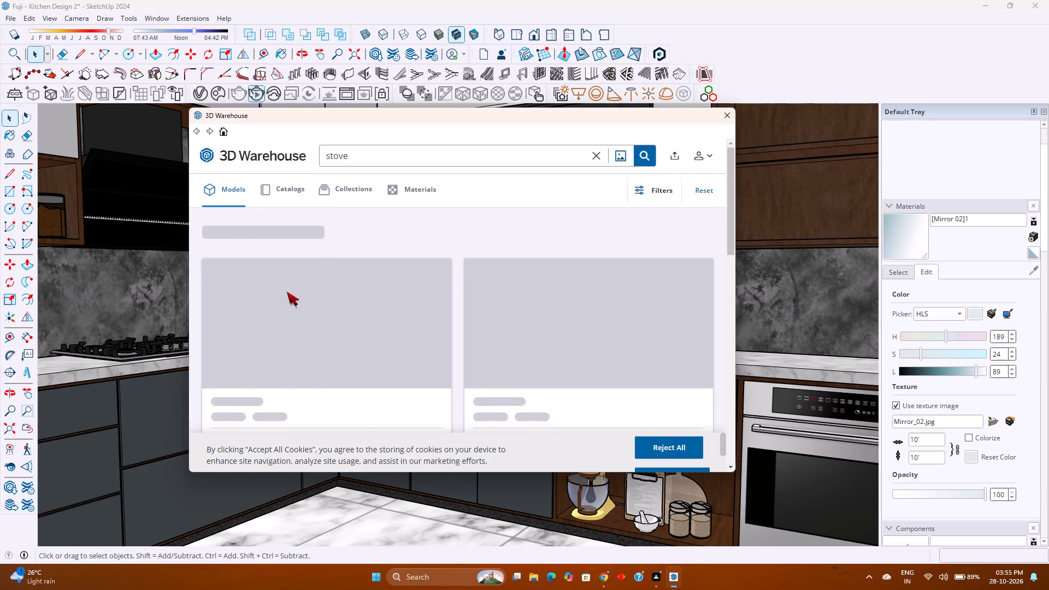
drag(603, 170, 609, 162)
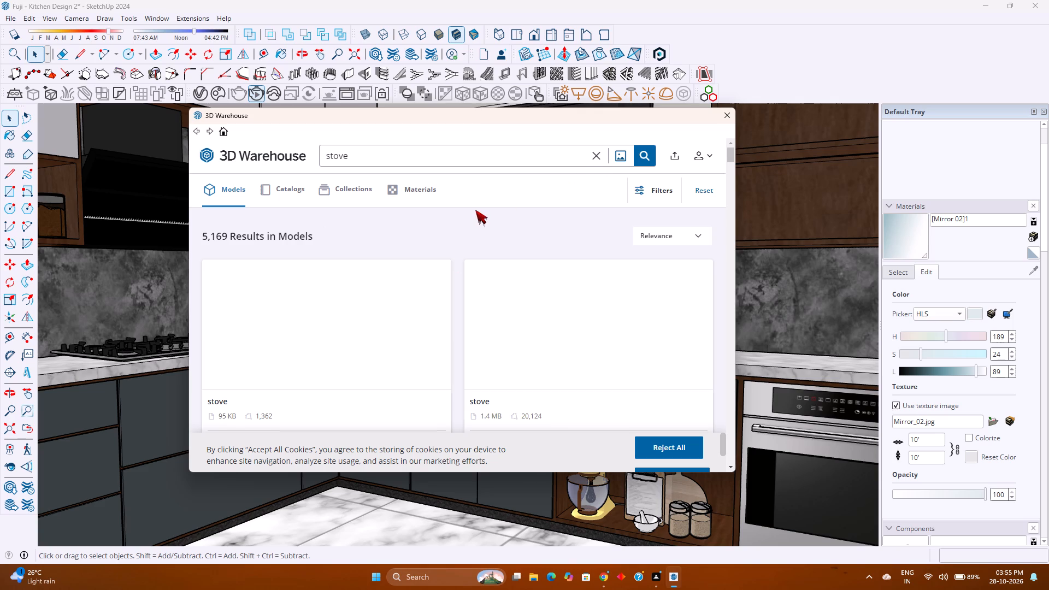
click(468, 220)
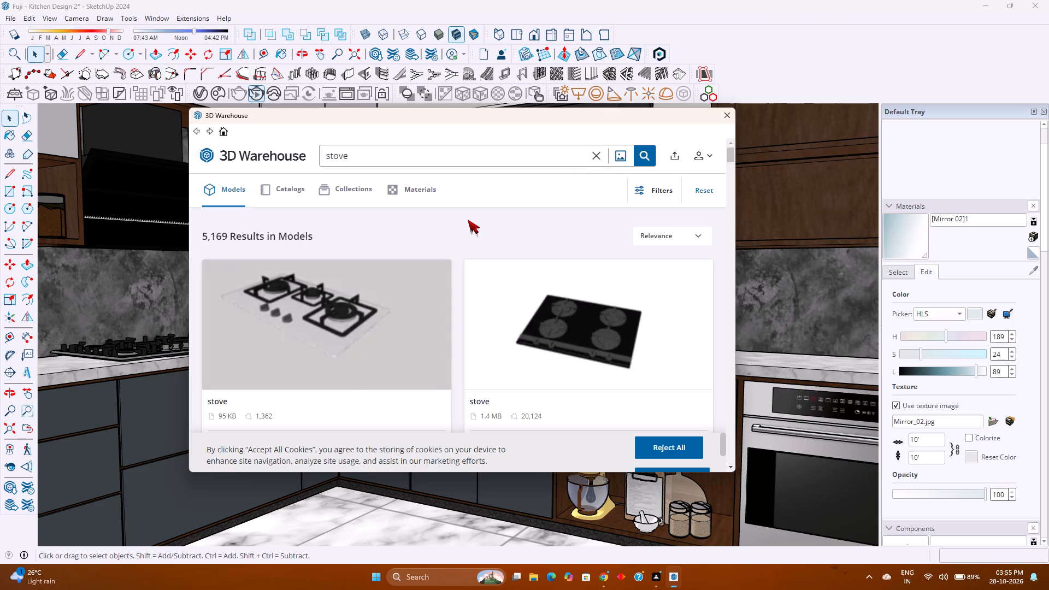
drag(465, 220, 473, 220)
click(452, 246)
click(453, 246)
click(453, 246)
Return to the 3D Warehouse home page and open the D07_Ochre_Flame material among the Photoreal Materials.
click(289, 156)
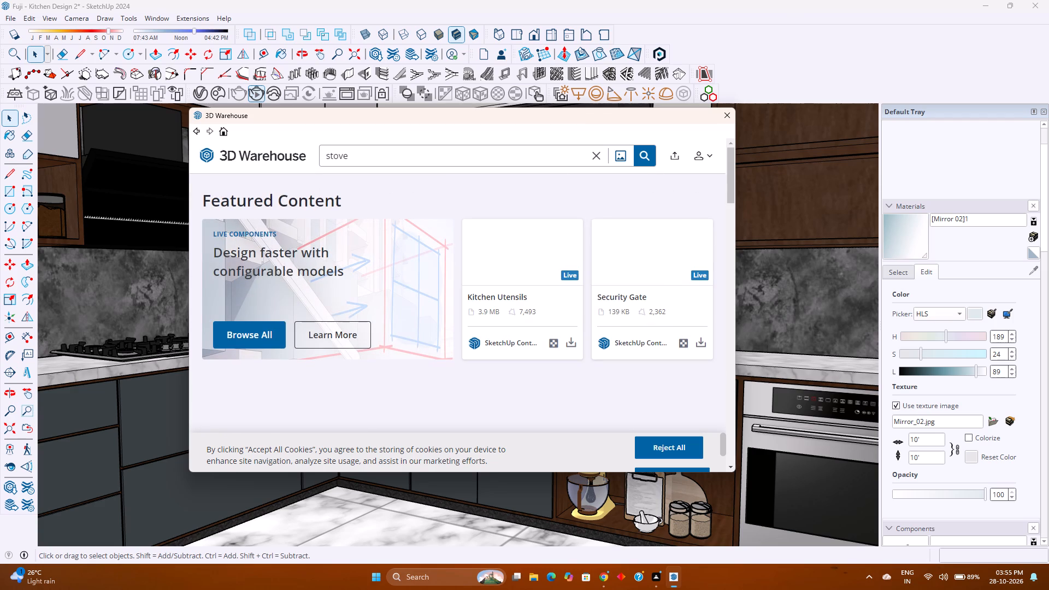
click(446, 150)
click(424, 166)
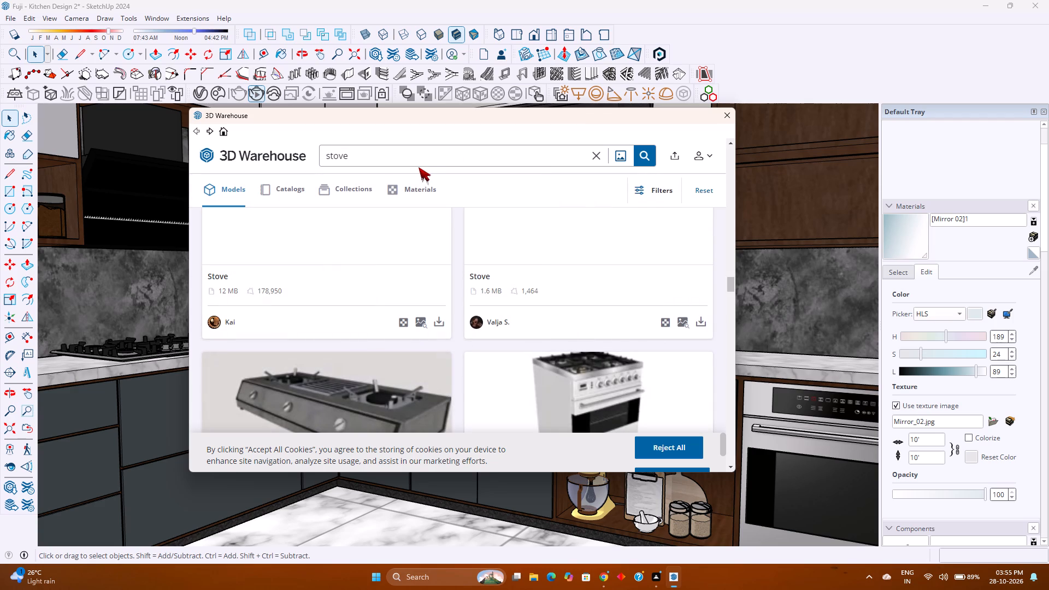
click(417, 174)
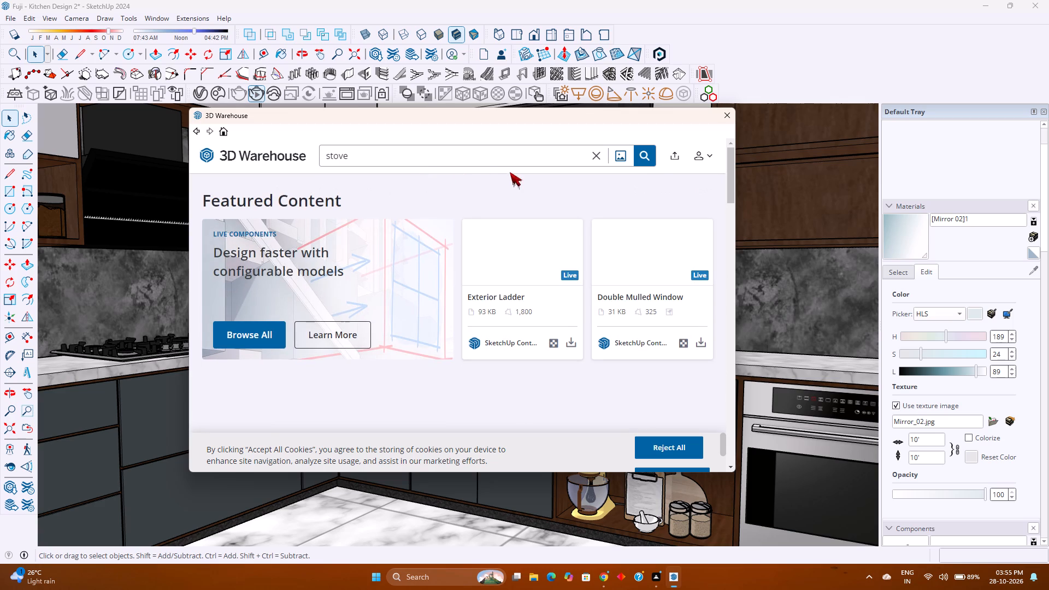
scroll(459, 231, down, 5)
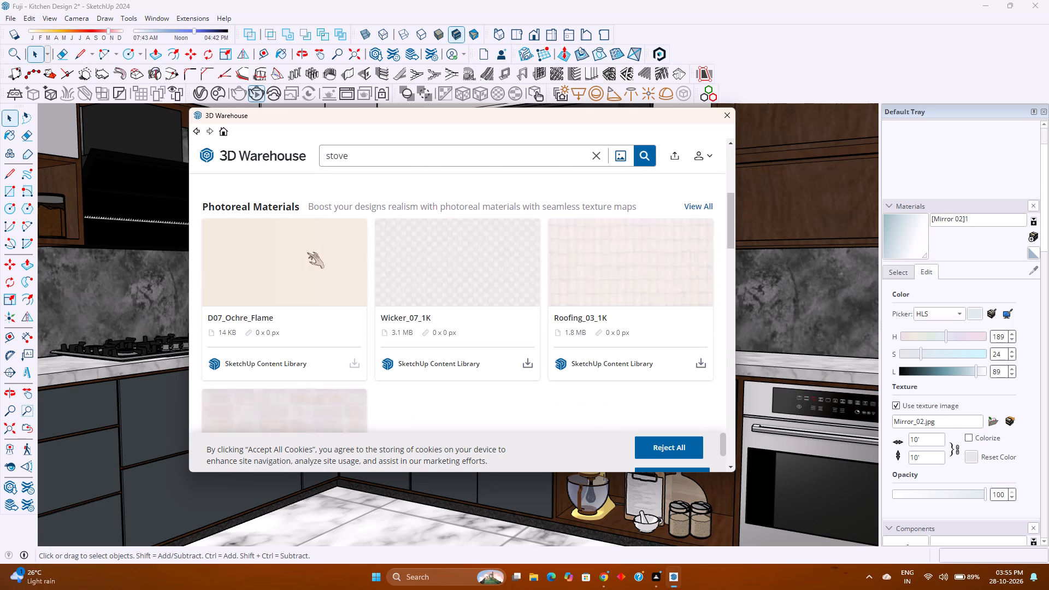
click(334, 261)
click(334, 259)
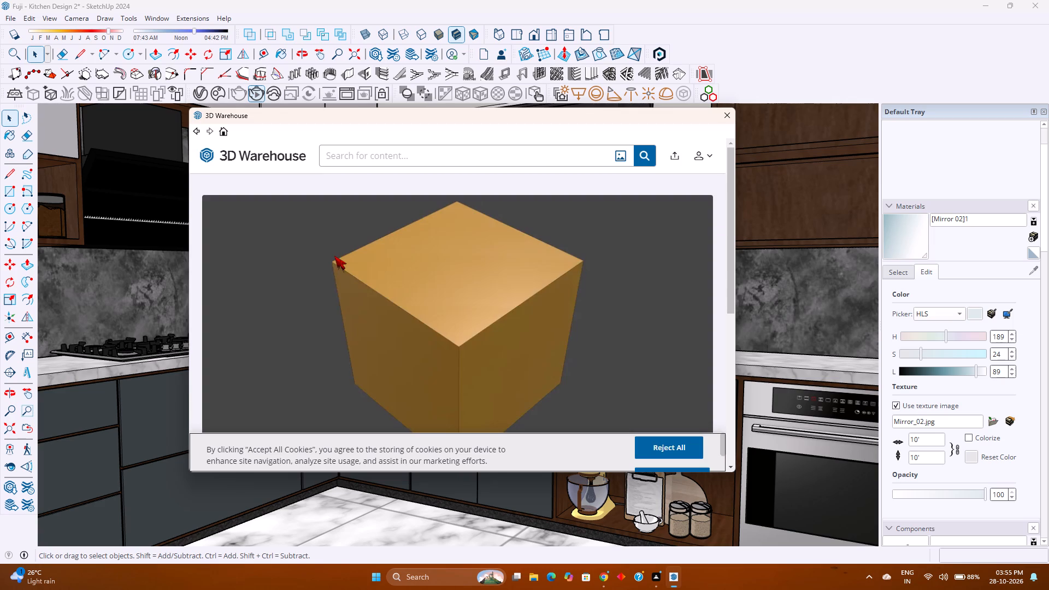
Return to the stove search results and view the page of the first gas hob model.
click(346, 259)
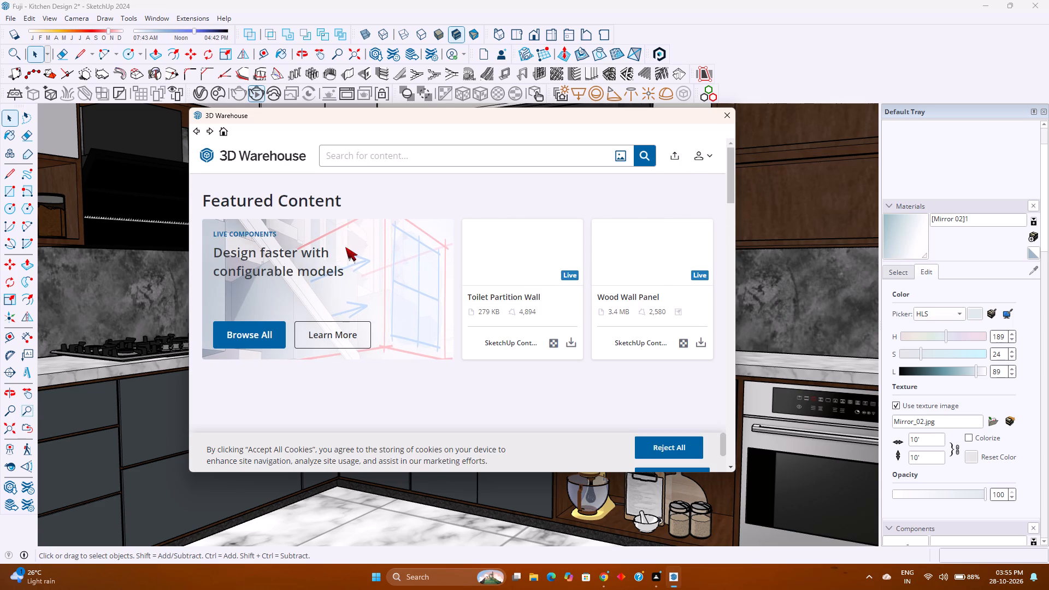
drag(338, 247, 357, 235)
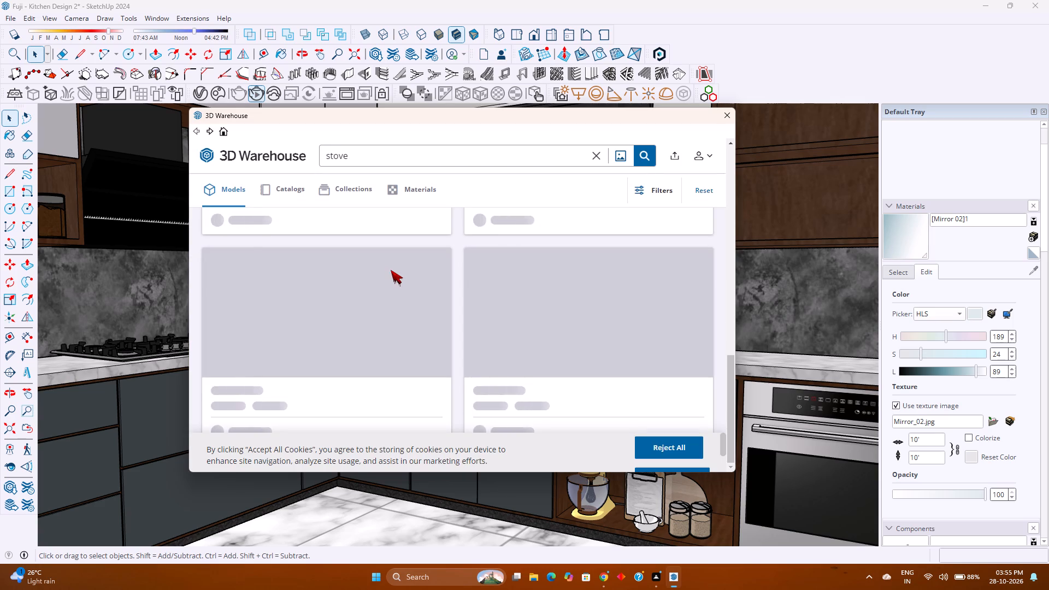
scroll(391, 270, up, 17)
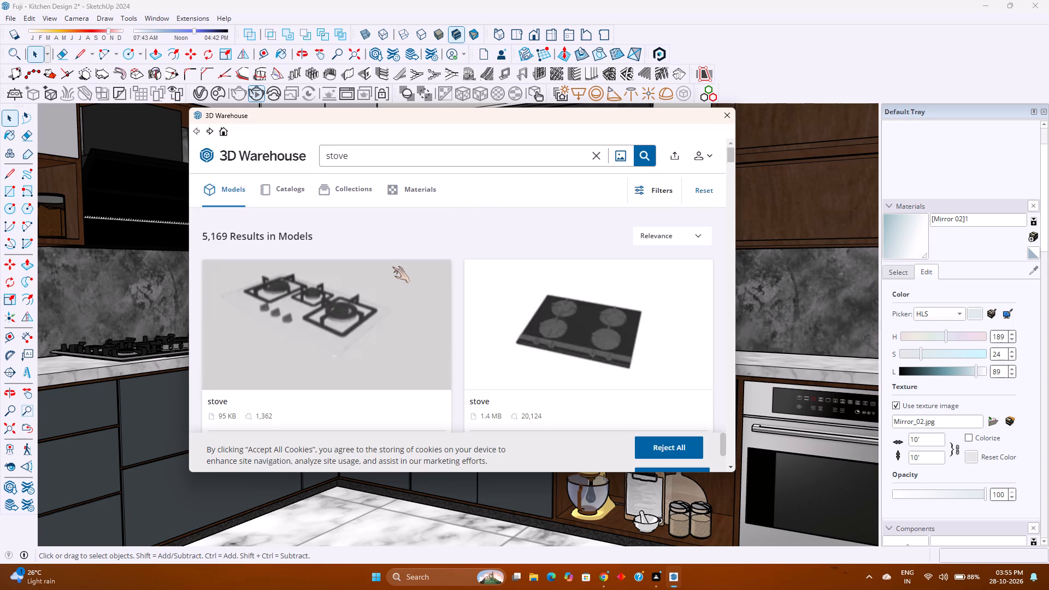
click(335, 269)
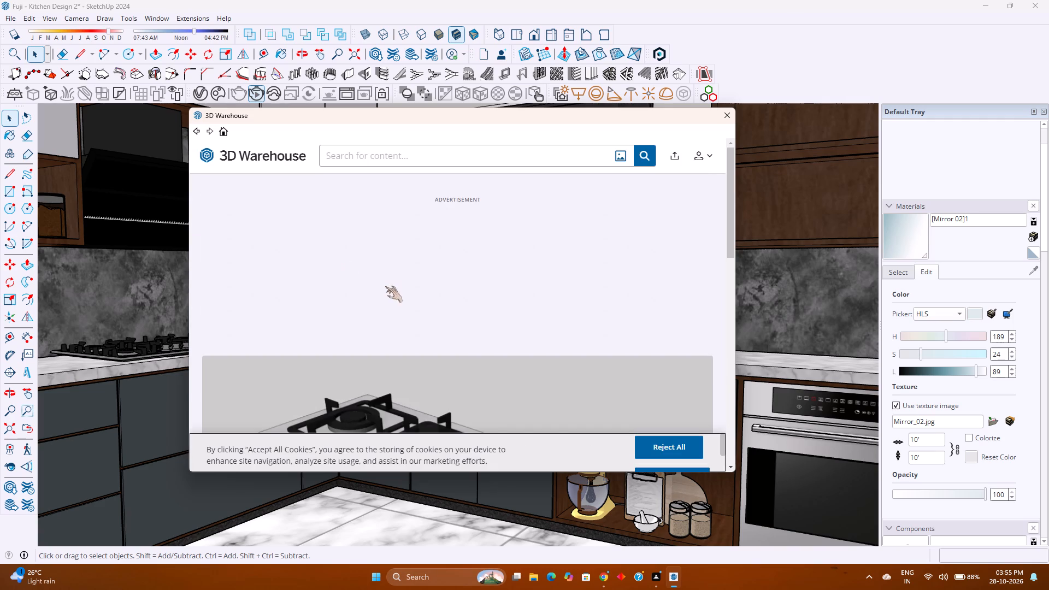
scroll(397, 290, down, 4)
click(385, 285)
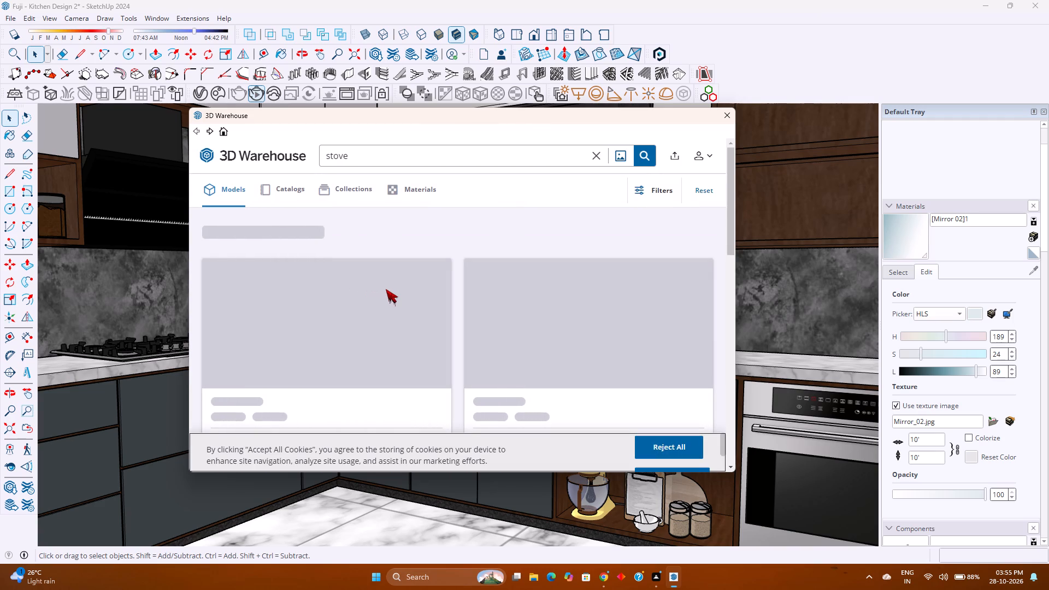
click(378, 293)
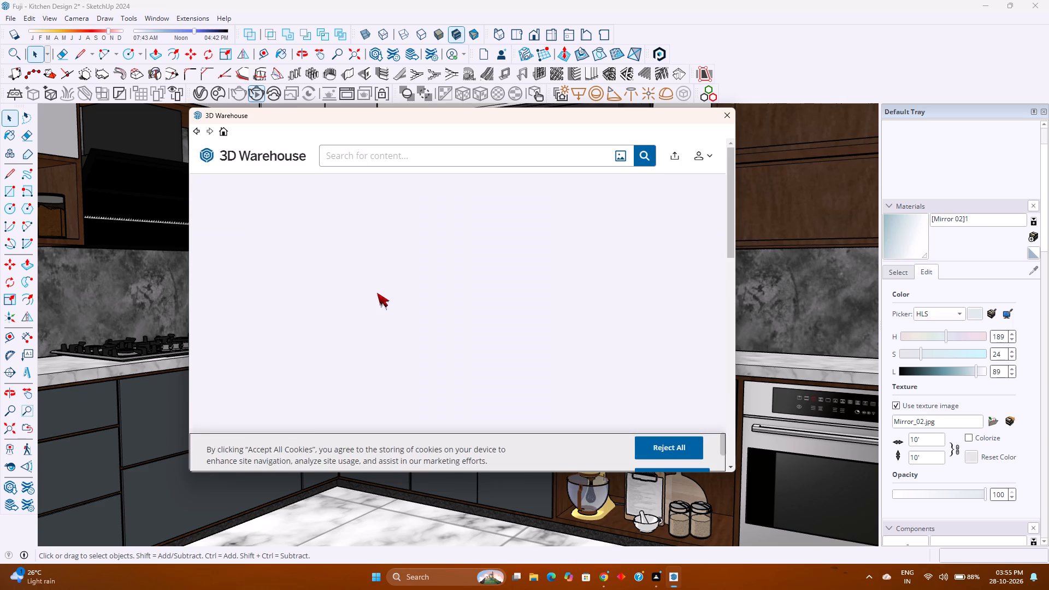
scroll(377, 293, down, 4)
drag(380, 290, 396, 276)
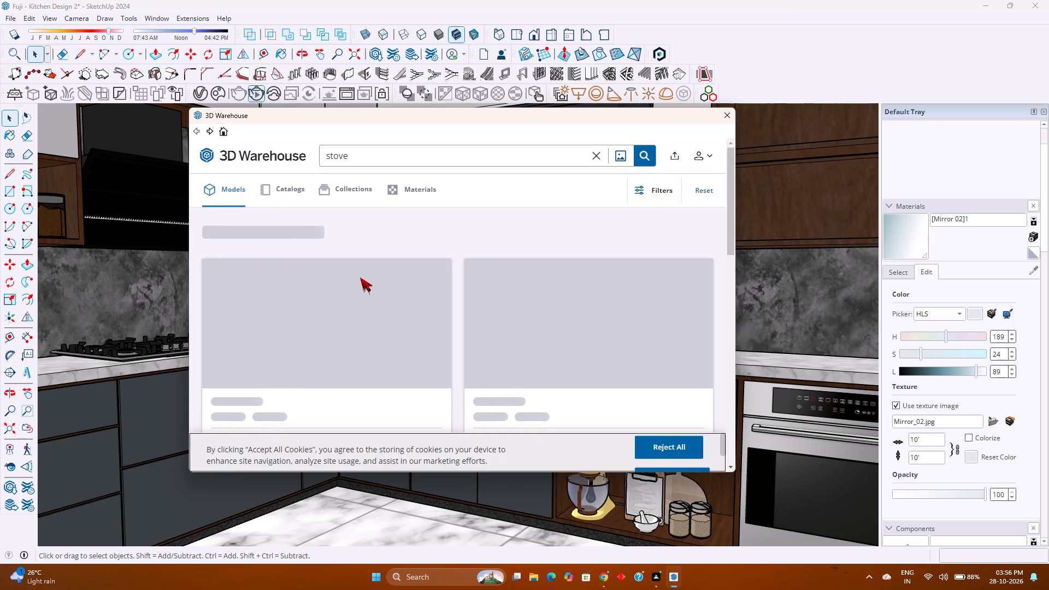
Return from the stove results to the 3D Warehouse home page and look through its featured content.
click(408, 219)
double_click(403, 221)
drag(342, 149, 361, 126)
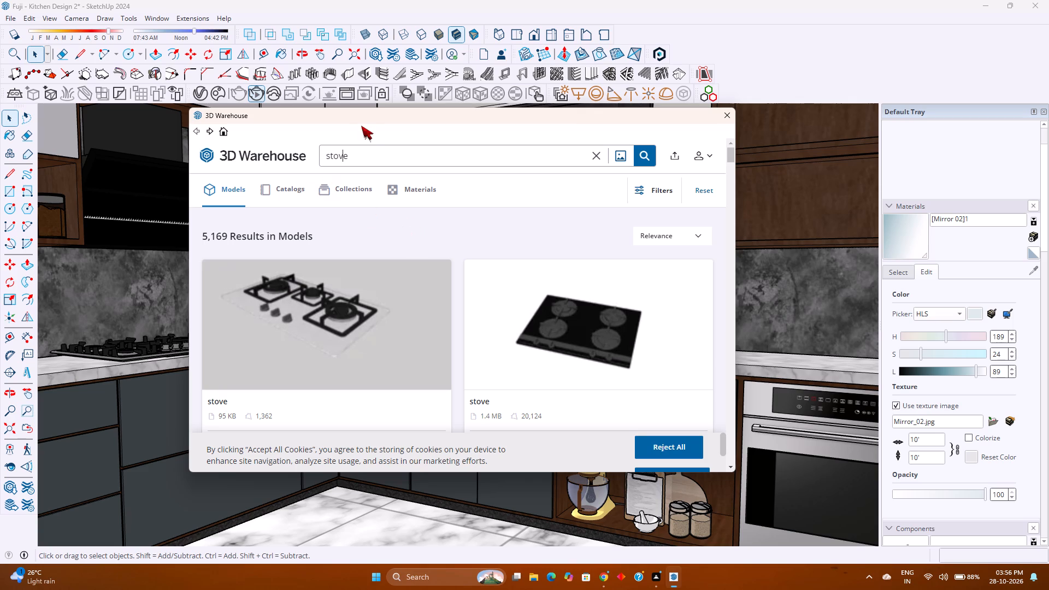
drag(361, 126, 362, 125)
drag(364, 151, 370, 151)
double_click(367, 154)
double_click(274, 161)
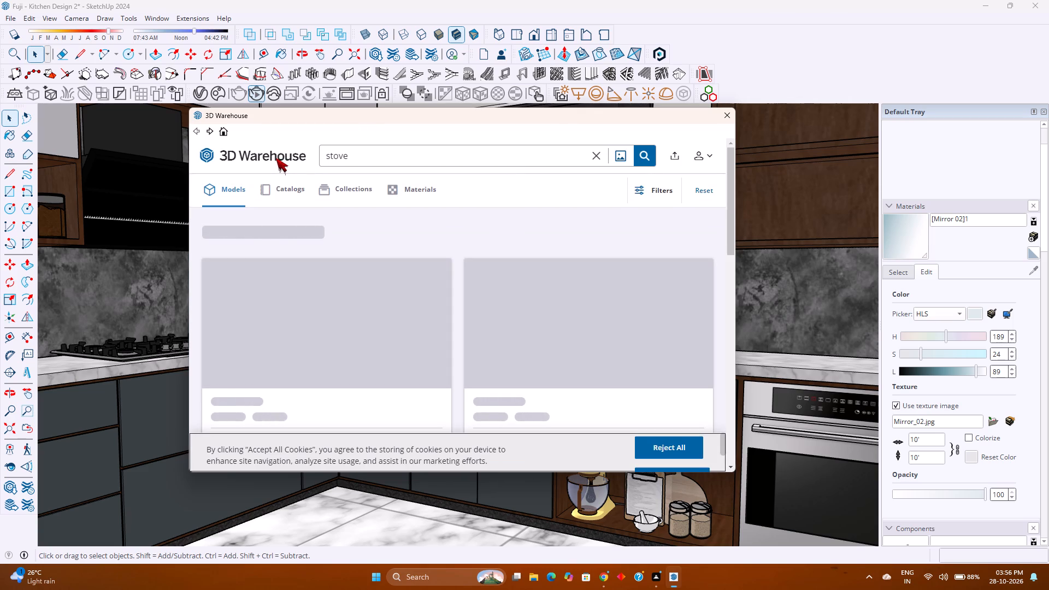
click(273, 158)
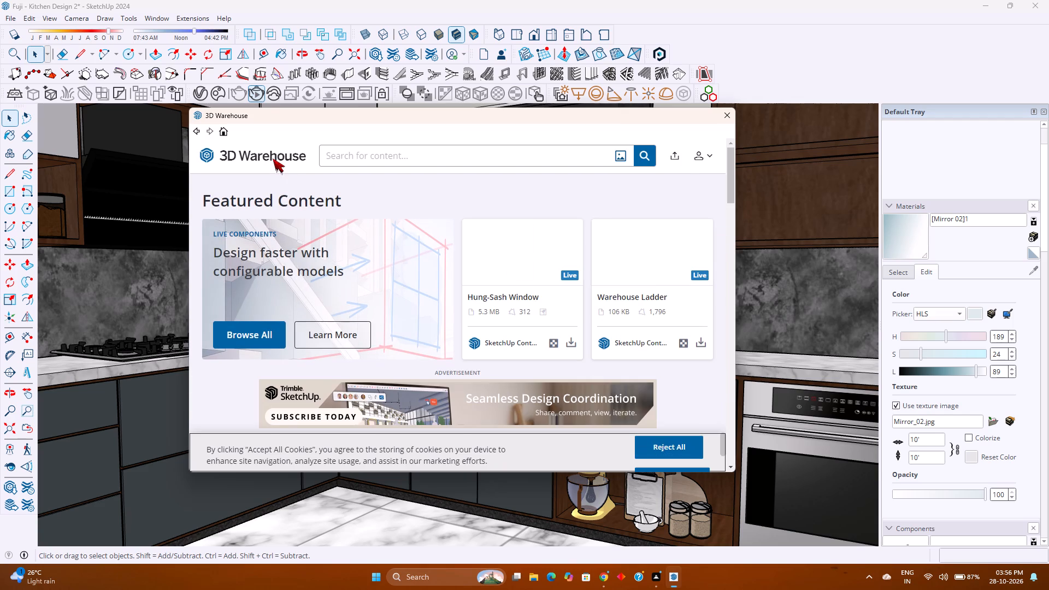
click(271, 161)
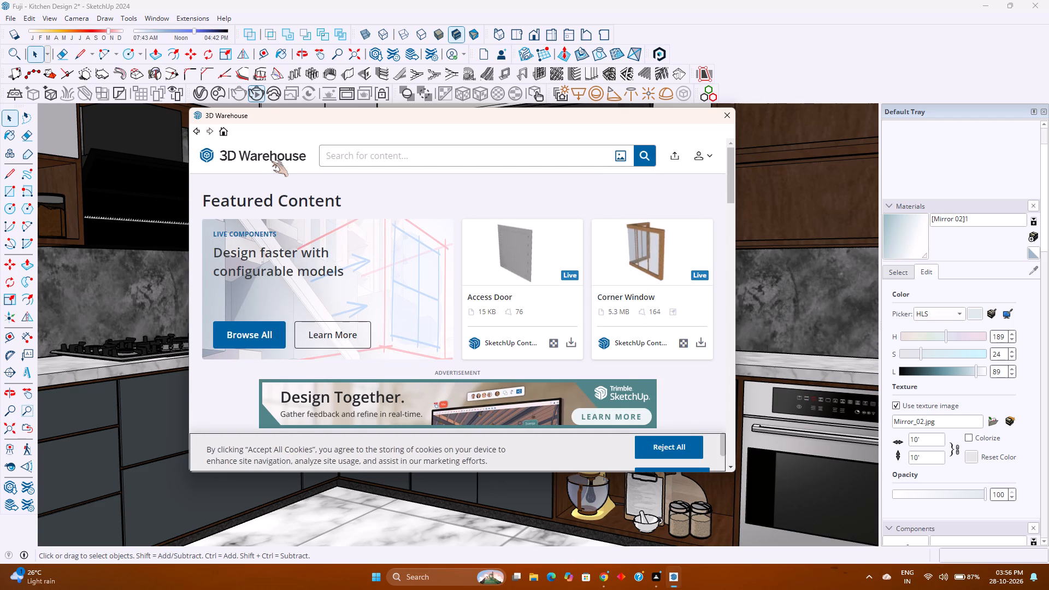
scroll(272, 161, down, 5)
scroll(385, 306, down, 5)
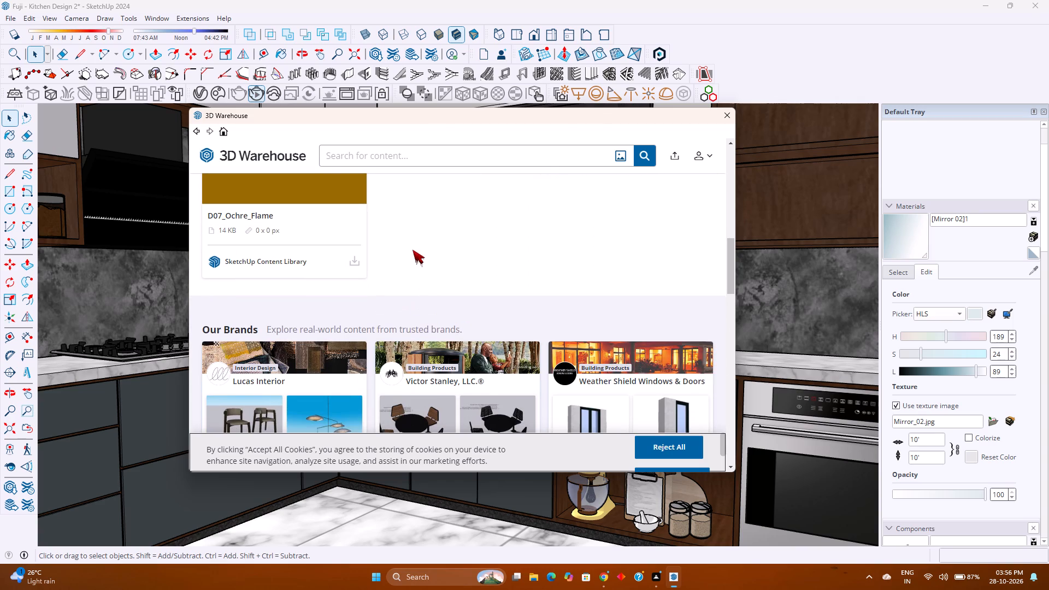
Go back to the stove search results and browse further stove models.
click(409, 249)
scroll(400, 245, down, 2)
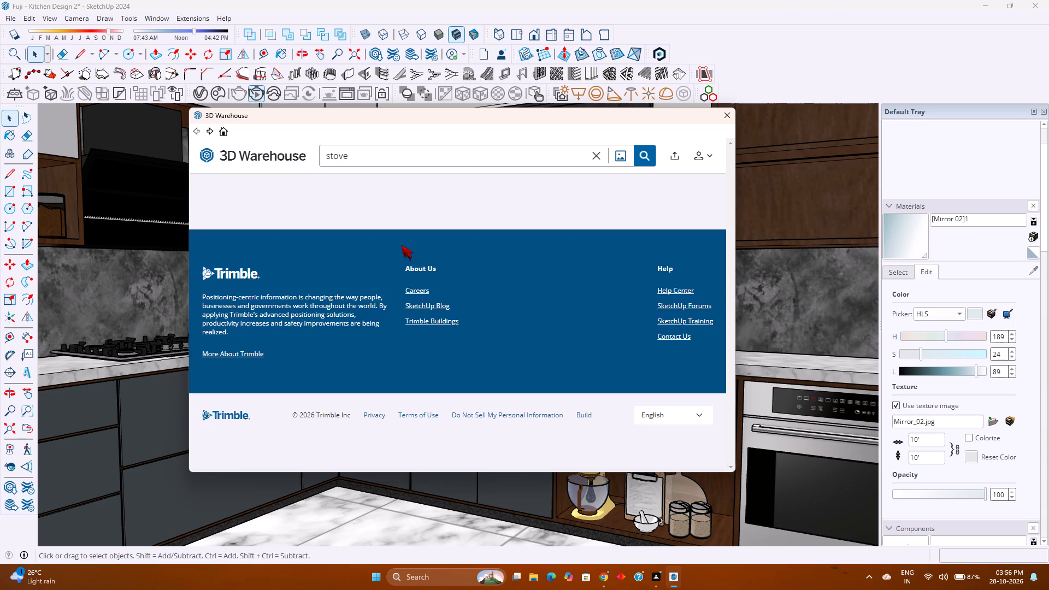
scroll(404, 269, down, 2)
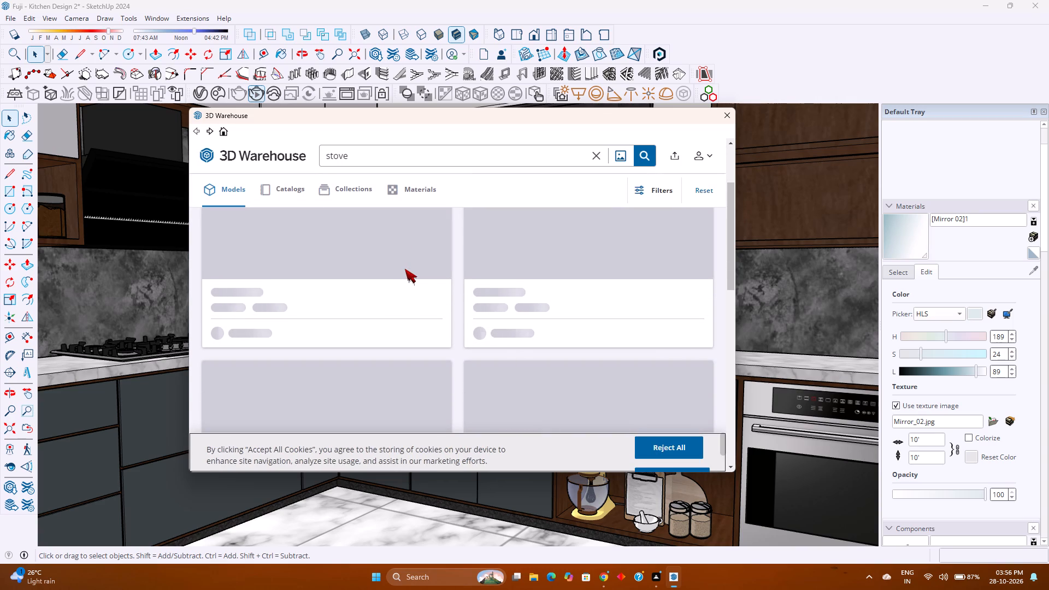
scroll(412, 275, down, 5)
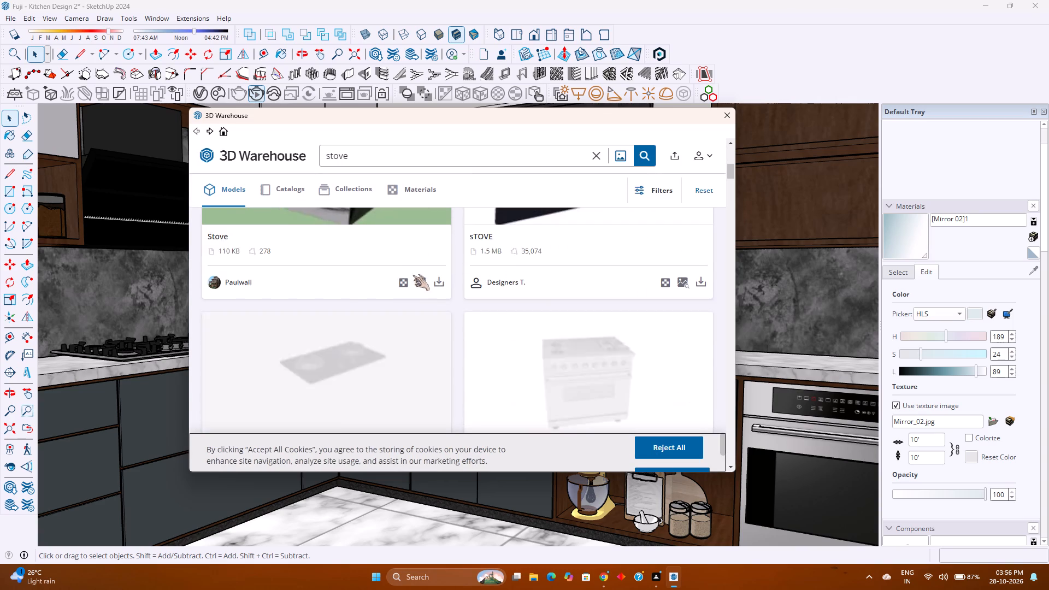
scroll(412, 275, down, 1)
click(458, 250)
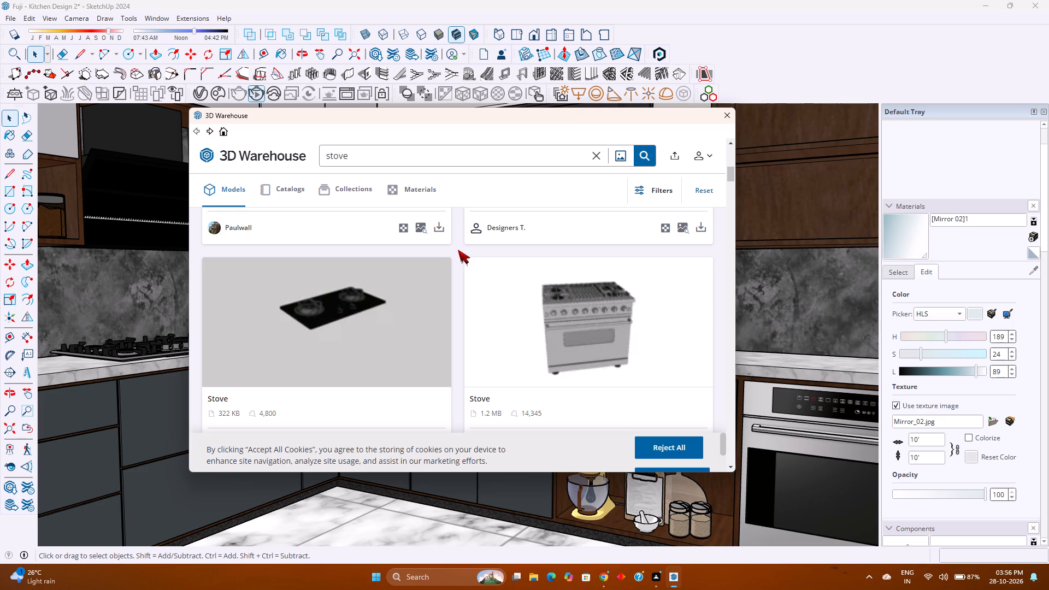
triple_click(457, 250)
double_click(455, 250)
Search 3D Warehouse for "kitchen Accessories" and load the 31 MB kitchen accessories set on a round tray directly into the model.
click(592, 153)
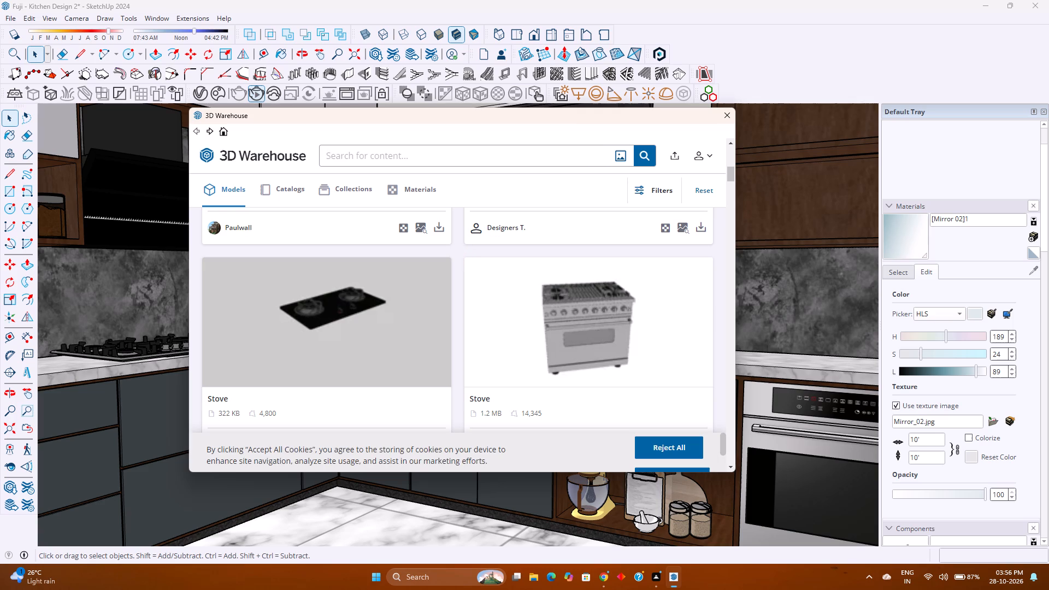
text(kitchen Acce)
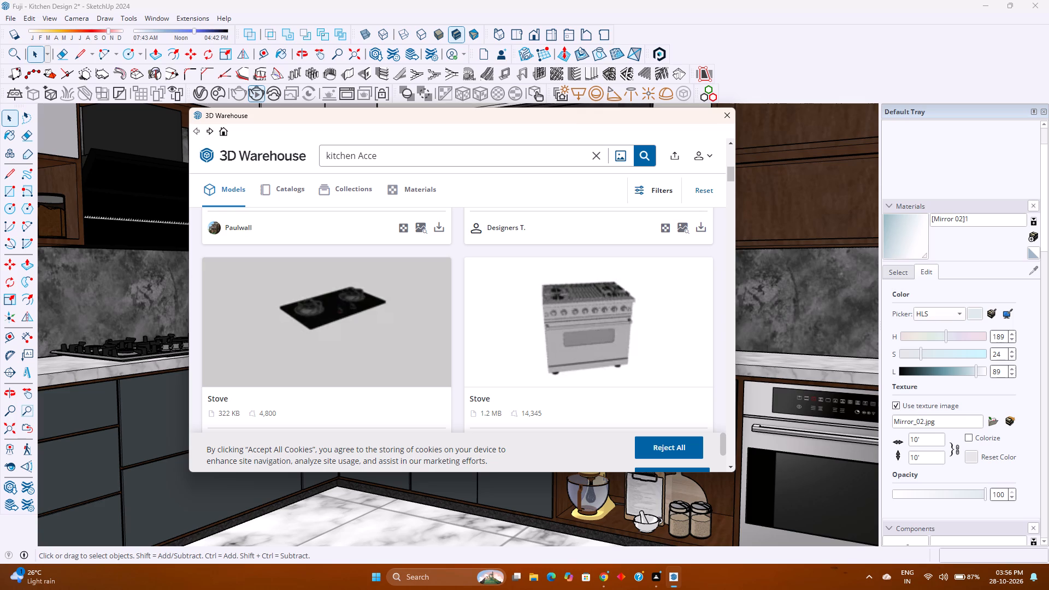
text(ssories)
key(Return)
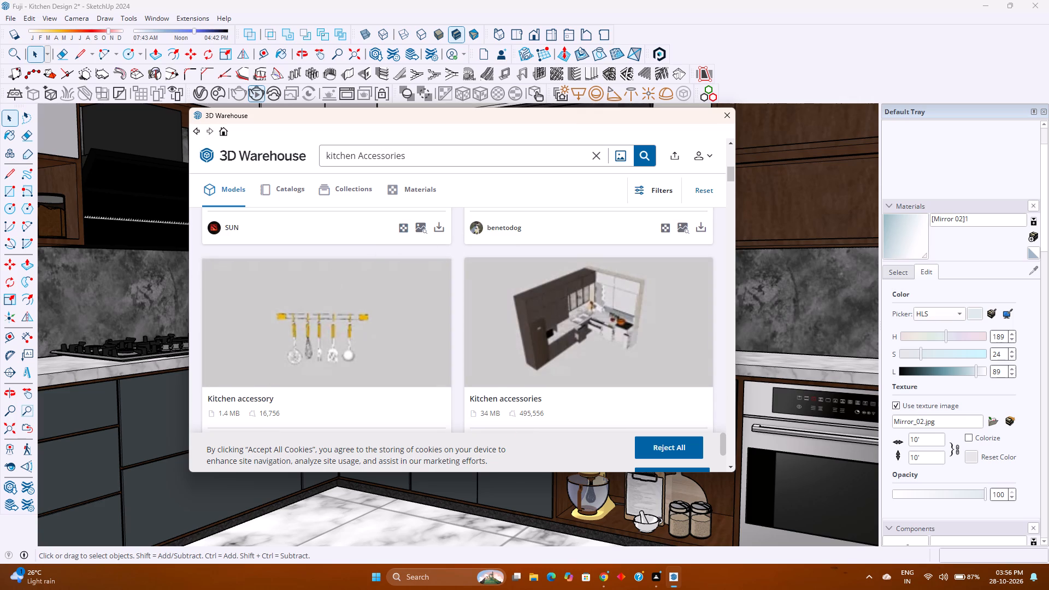
scroll(545, 360, down, 7)
scroll(471, 363, down, 1)
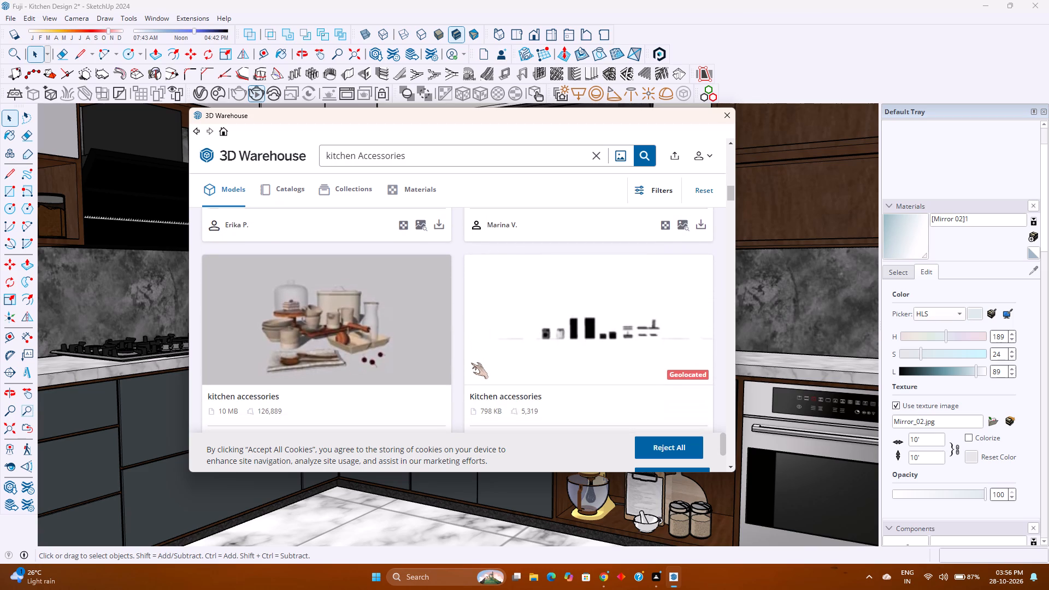
scroll(471, 363, down, 6)
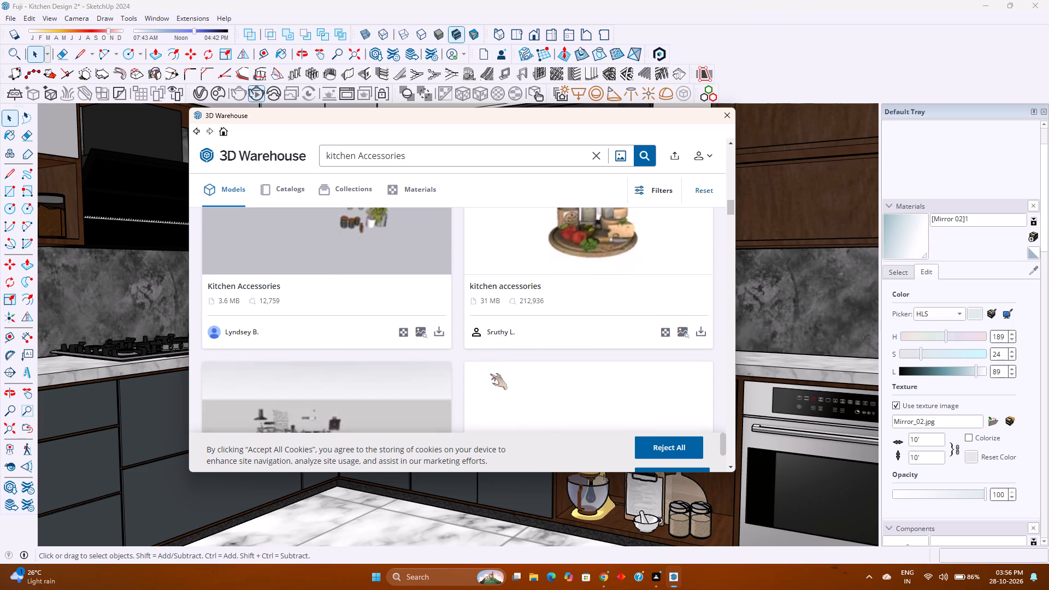
click(702, 326)
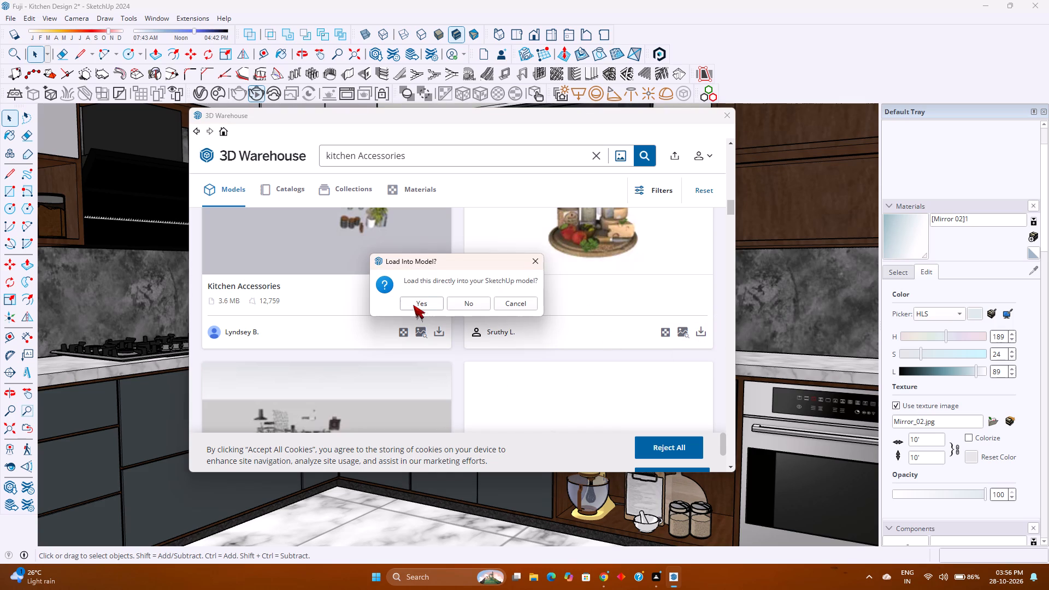
click(426, 305)
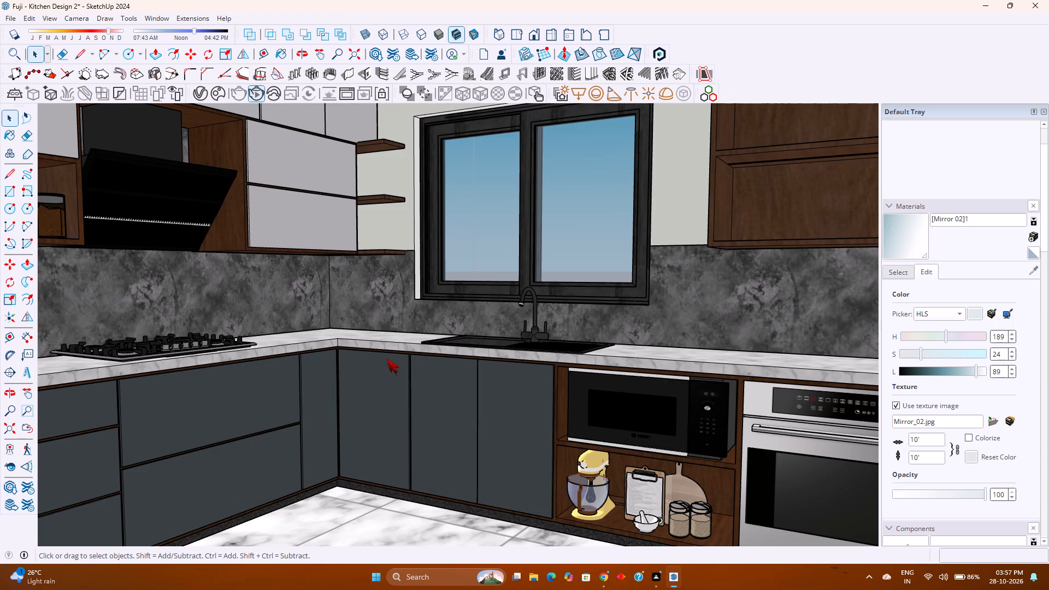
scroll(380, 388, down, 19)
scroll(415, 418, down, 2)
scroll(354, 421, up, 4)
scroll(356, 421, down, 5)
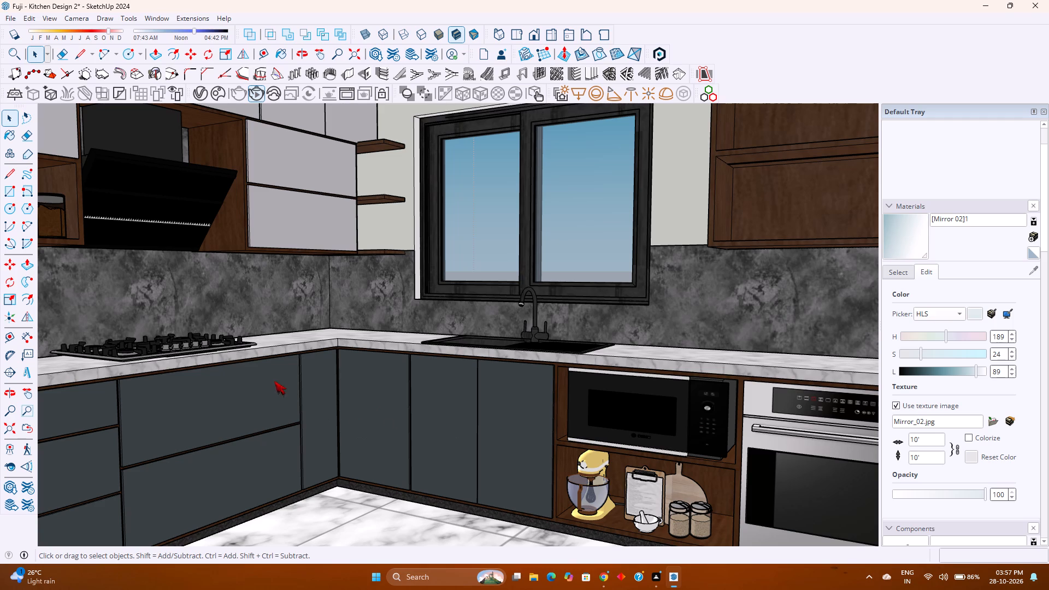
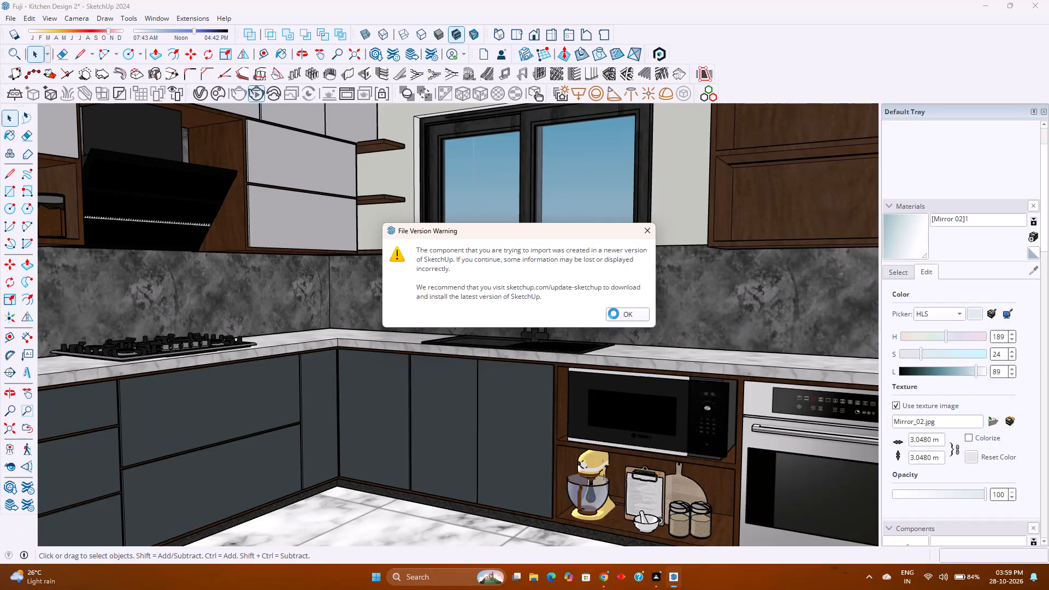
Accept the newer-version import and place the round tray accessories set by the backsplash near the sink.
click(614, 314)
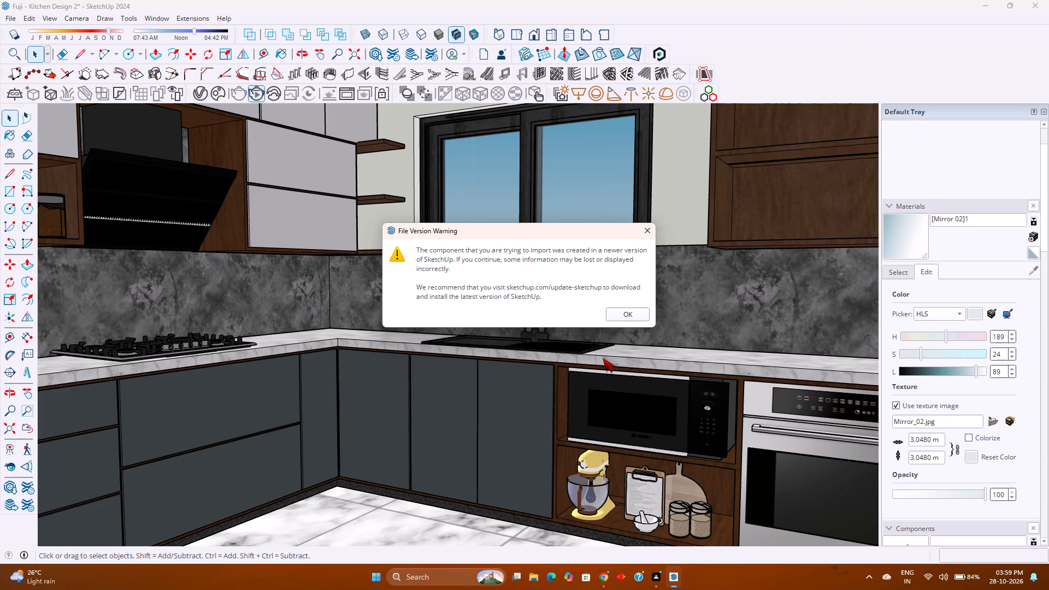
click(623, 315)
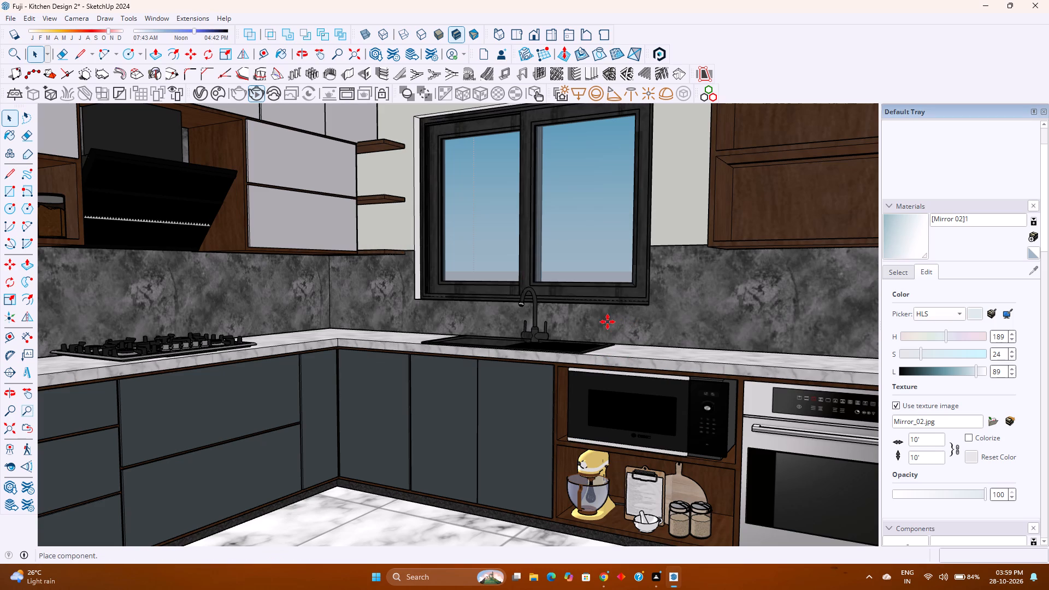
scroll(321, 341, down, 2)
middle_drag(321, 341, 333, 422)
scroll(354, 358, down, 3)
scroll(354, 358, up, 1)
scroll(354, 358, down, 3)
scroll(354, 358, up, 3)
scroll(354, 358, down, 2)
scroll(354, 358, up, 3)
scroll(354, 358, down, 2)
scroll(354, 358, up, 2)
scroll(402, 312, down, 3)
scroll(402, 312, up, 3)
scroll(402, 311, down, 3)
scroll(402, 311, up, 3)
scroll(402, 311, down, 5)
scroll(402, 311, up, 5)
scroll(402, 311, down, 4)
scroll(402, 311, up, 3)
scroll(402, 311, down, 3)
scroll(402, 311, up, 3)
scroll(402, 311, down, 4)
scroll(402, 311, up, 1)
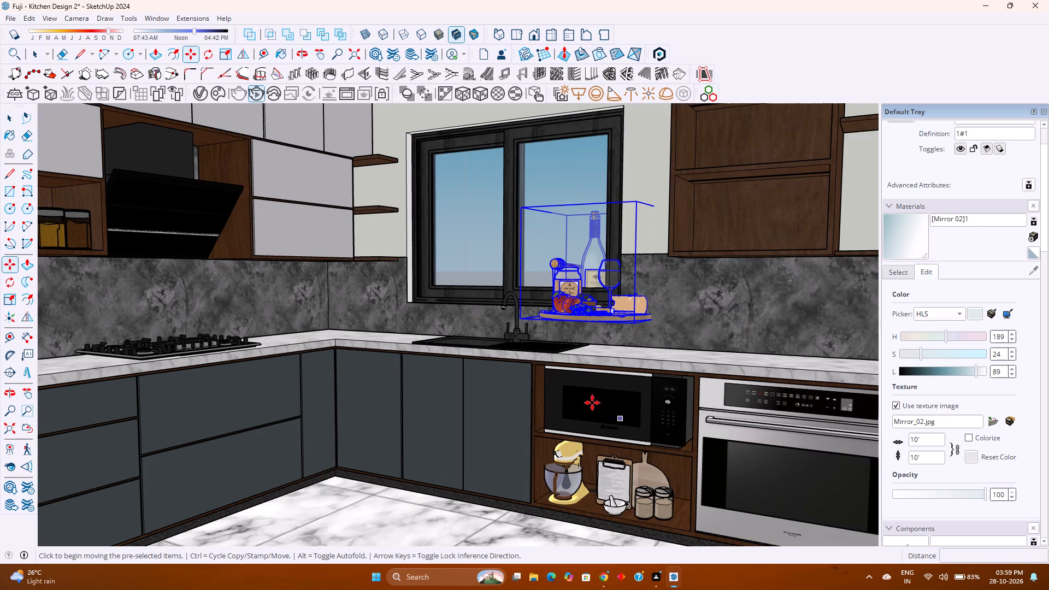
Scale the round tray accessories set down uniformly to a factor of about 0.66.
middle_drag(539, 369, 553, 372)
middle_click(553, 372)
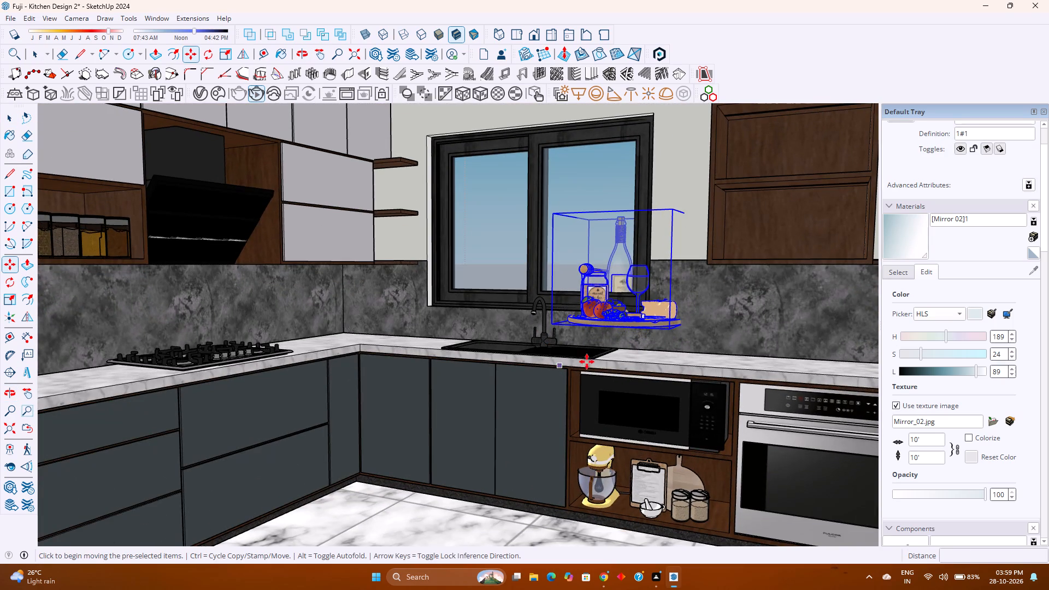
scroll(682, 331, up, 2)
middle_drag(677, 332, 721, 380)
middle_click(721, 380)
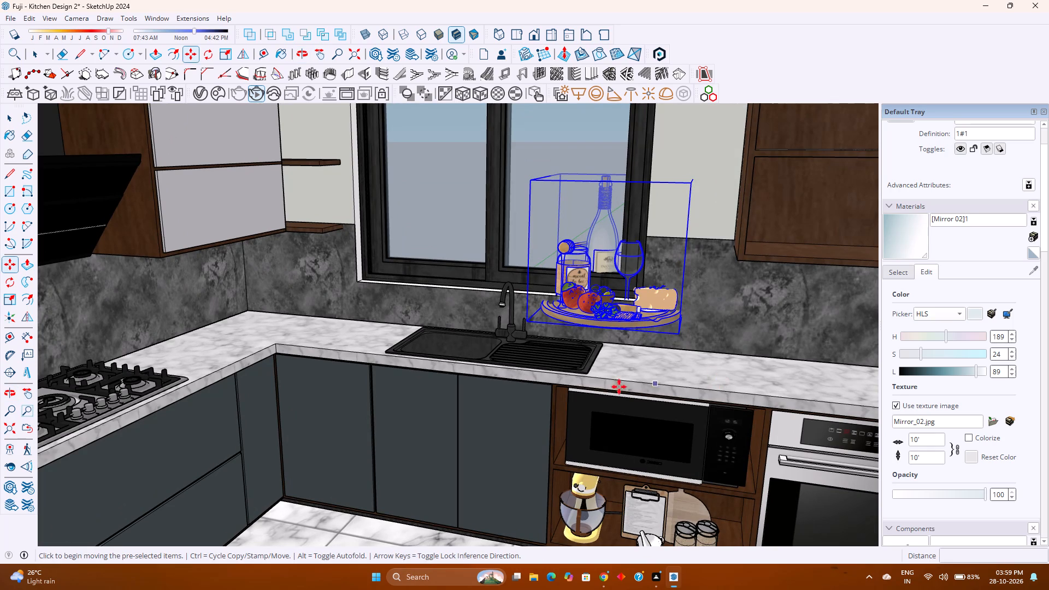
key(s)
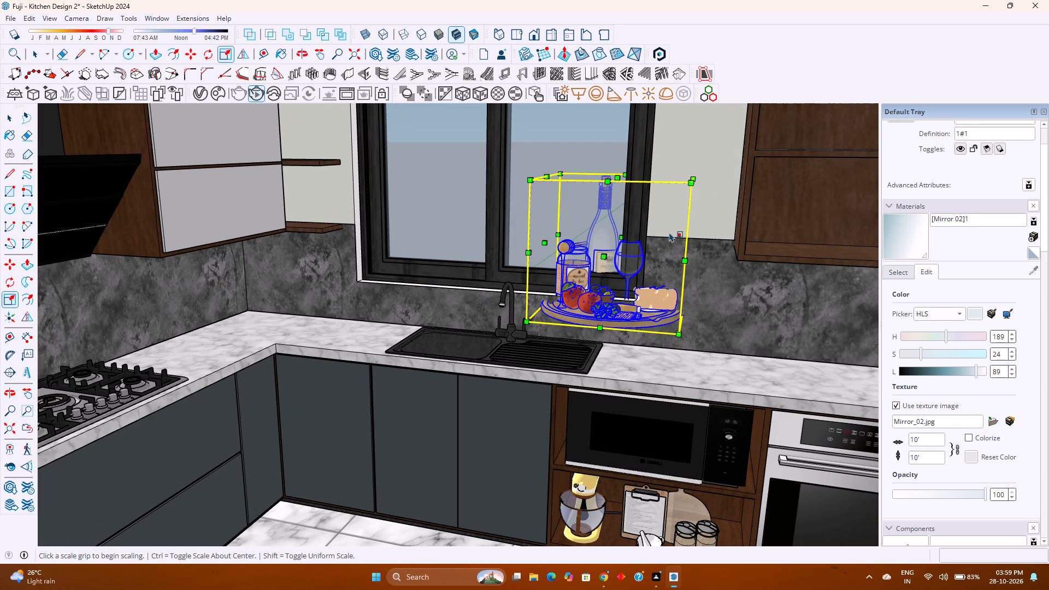
click(556, 175)
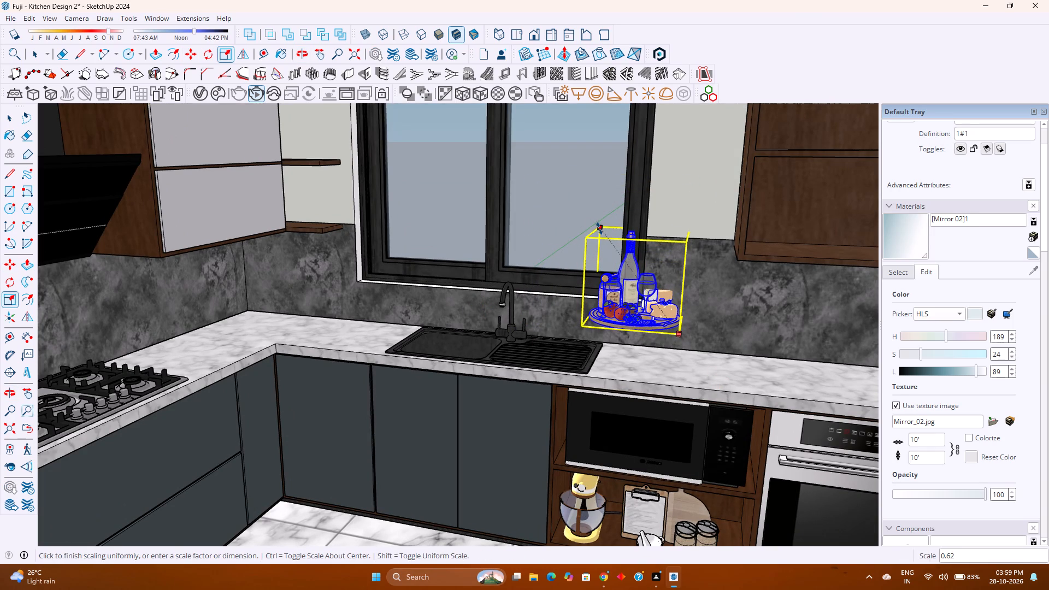
click(593, 222)
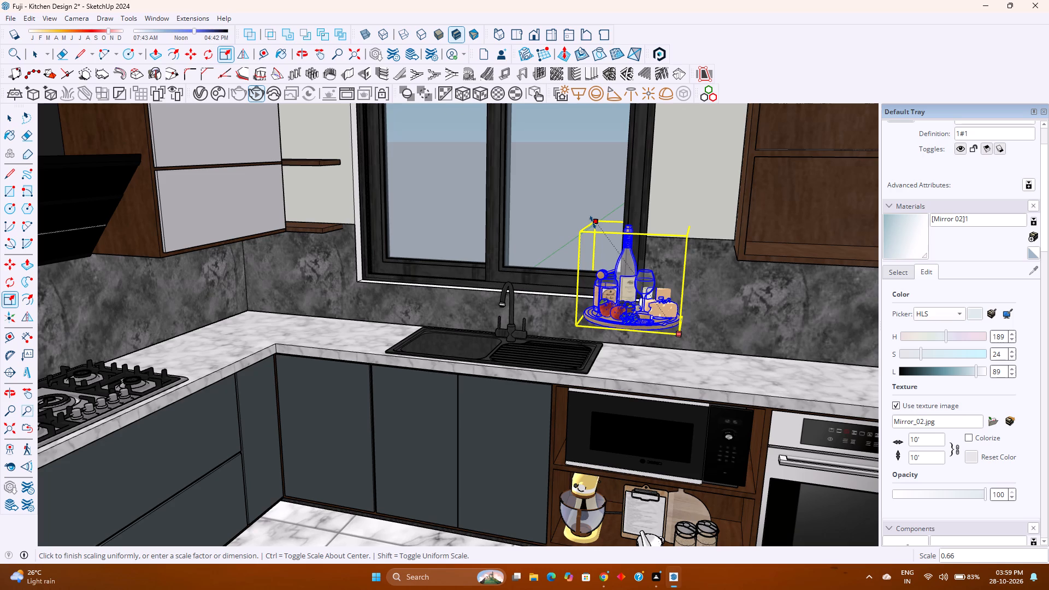
Move the tray set about 3' 7" along the marble countertop, placing it above the built-in oven.
key(m)
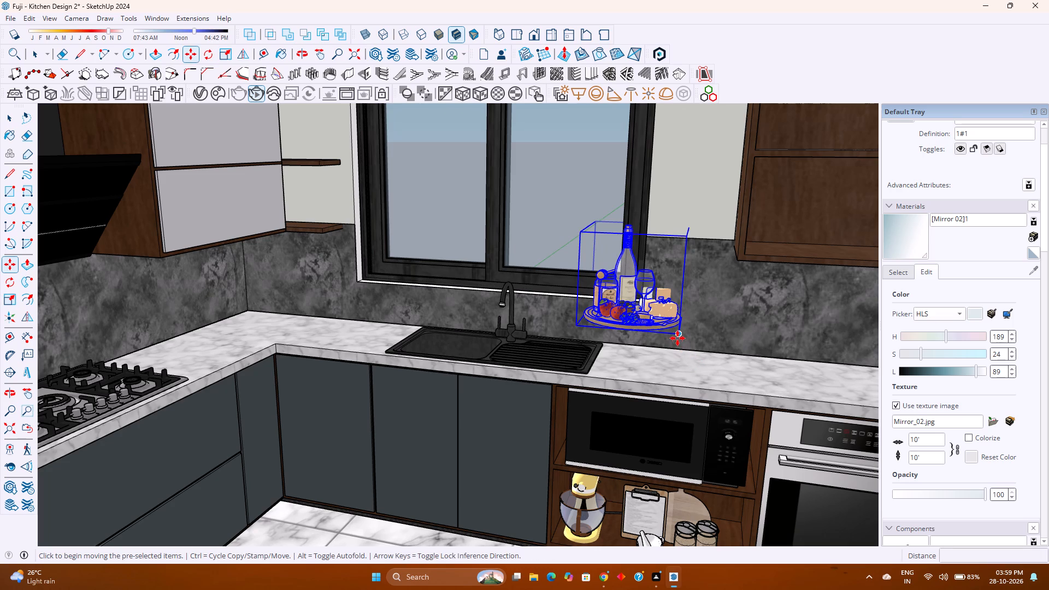
click(677, 338)
scroll(670, 367, down, 3)
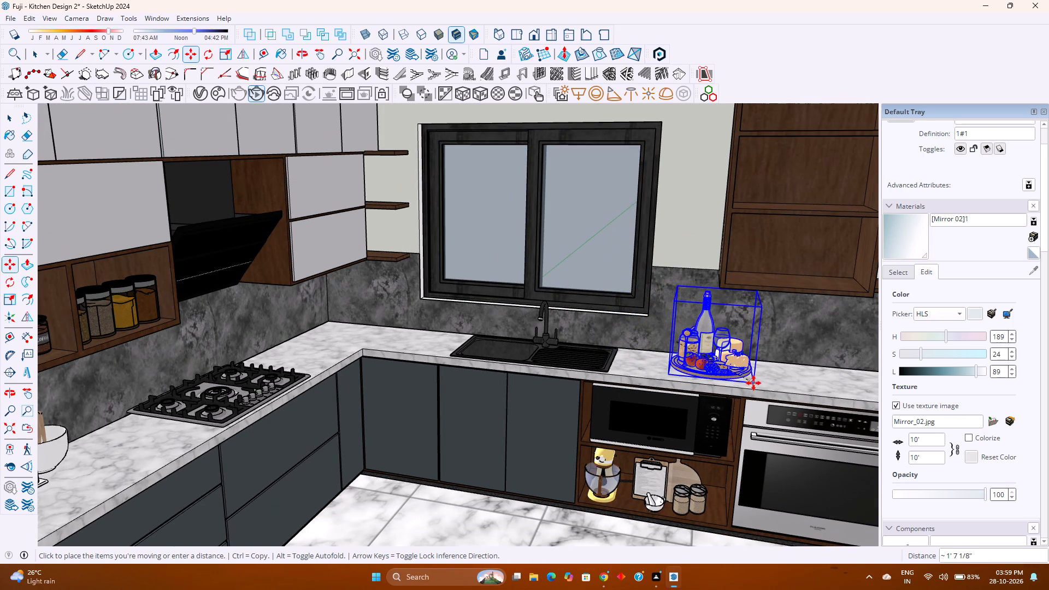
shift+middle_drag(753, 385, 518, 349)
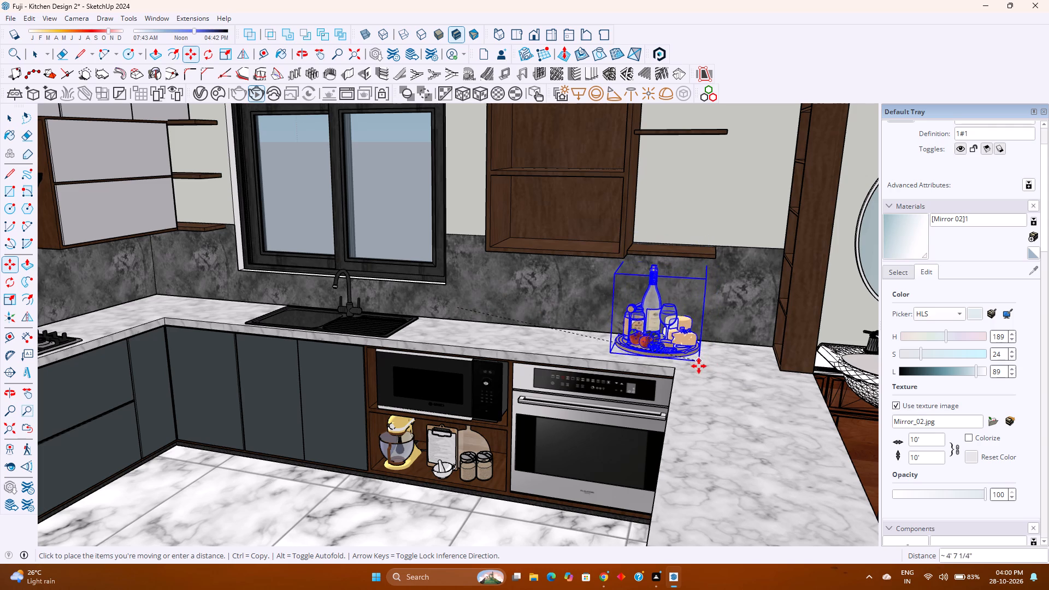
click(632, 359)
scroll(650, 357, up, 8)
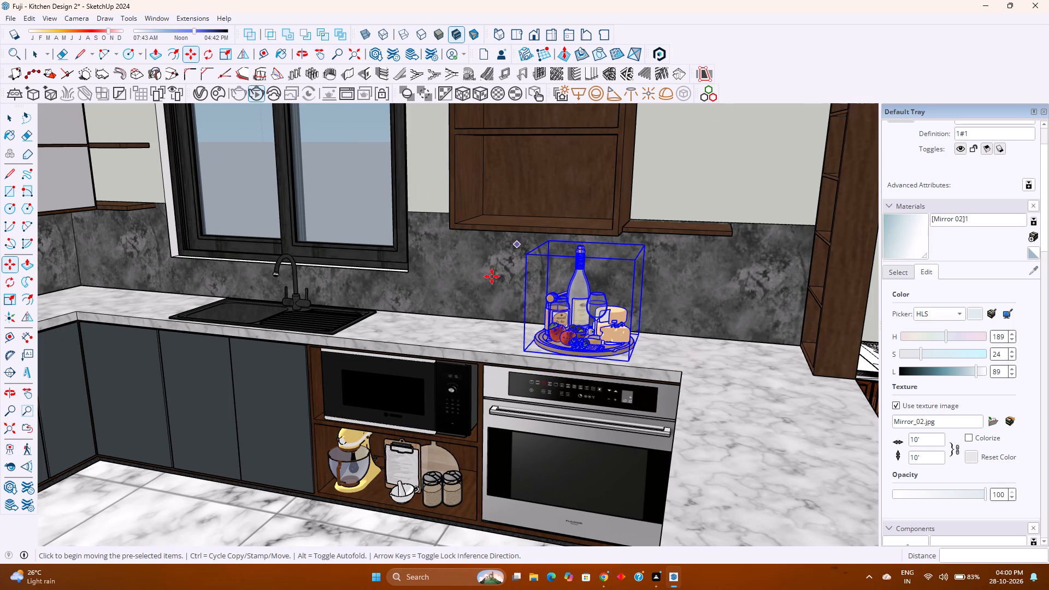
Shift the tray set about 1 3/4" closer to the backsplash on the countertop above the oven.
middle_drag(616, 324, 441, 329)
middle_click(441, 329)
middle_drag(614, 353, 492, 353)
middle_click(492, 353)
scroll(665, 344, up, 13)
middle_drag(680, 377, 595, 392)
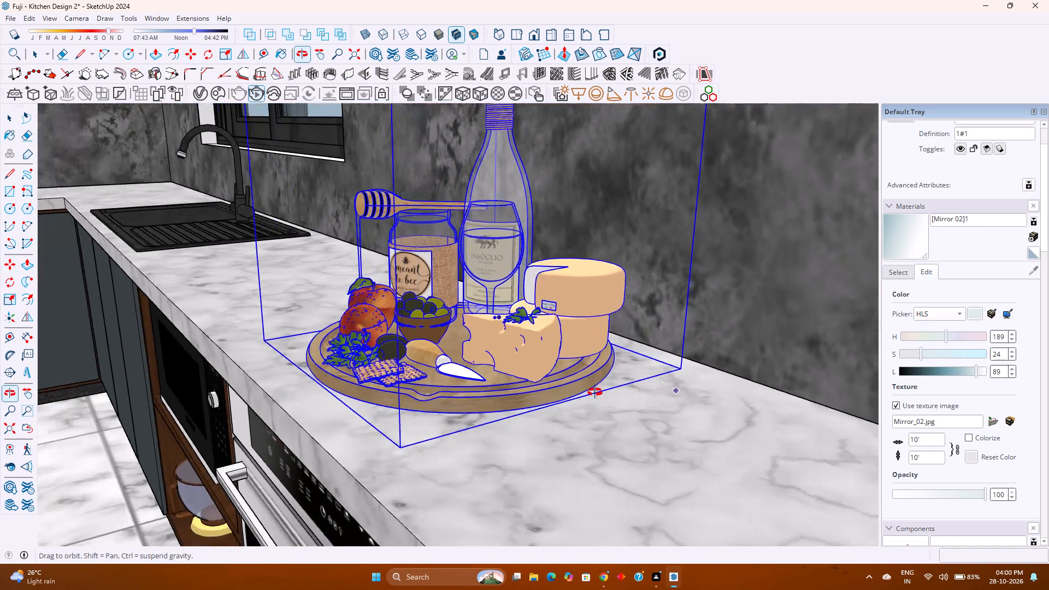
middle_drag(595, 392, 488, 397)
middle_drag(585, 399, 687, 410)
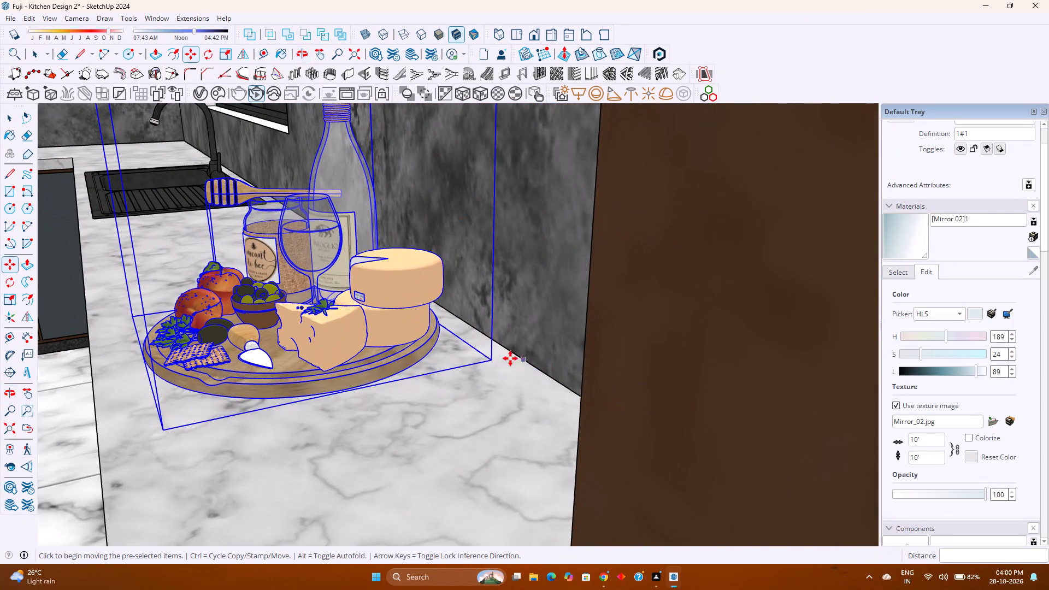
click(491, 361)
click(511, 355)
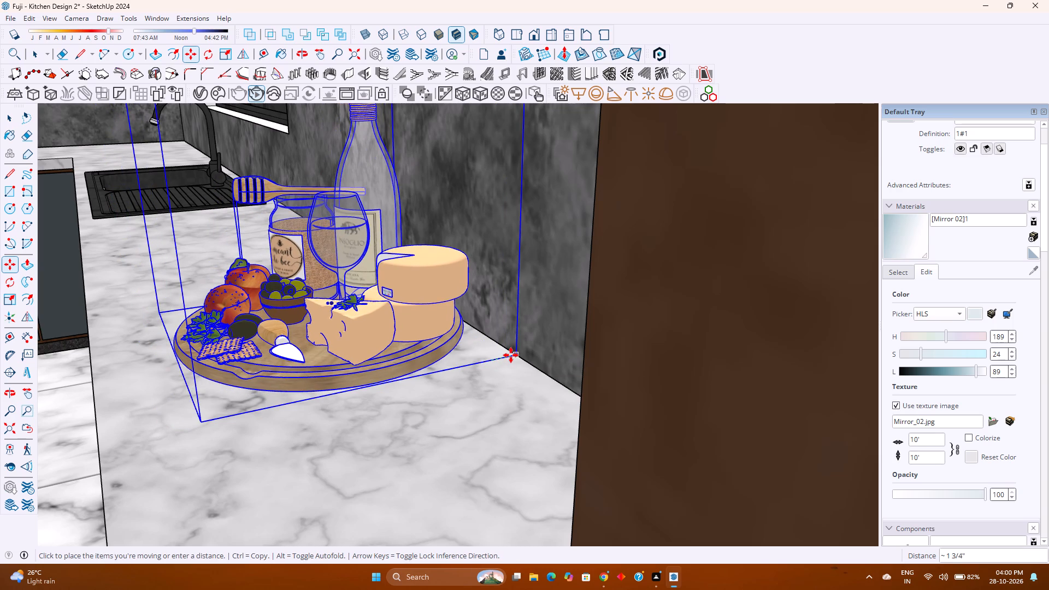
scroll(419, 377, down, 5)
scroll(362, 385, down, 3)
middle_drag(425, 366, 591, 343)
middle_click(595, 341)
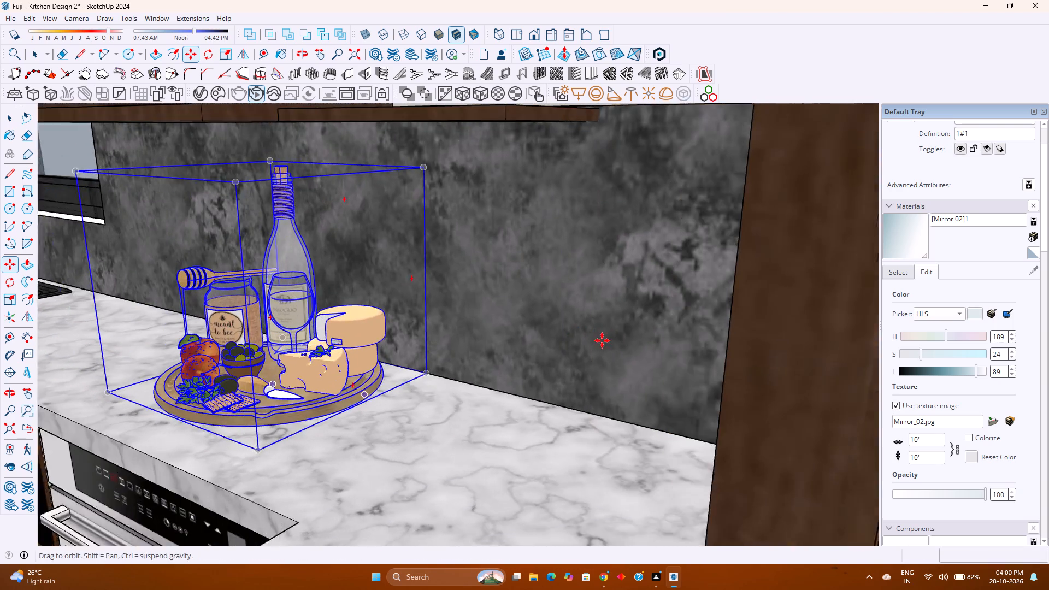
scroll(444, 352, down, 8)
middle_drag(342, 373, 432, 361)
scroll(432, 361, down, 8)
middle_drag(355, 371, 401, 328)
middle_click(401, 328)
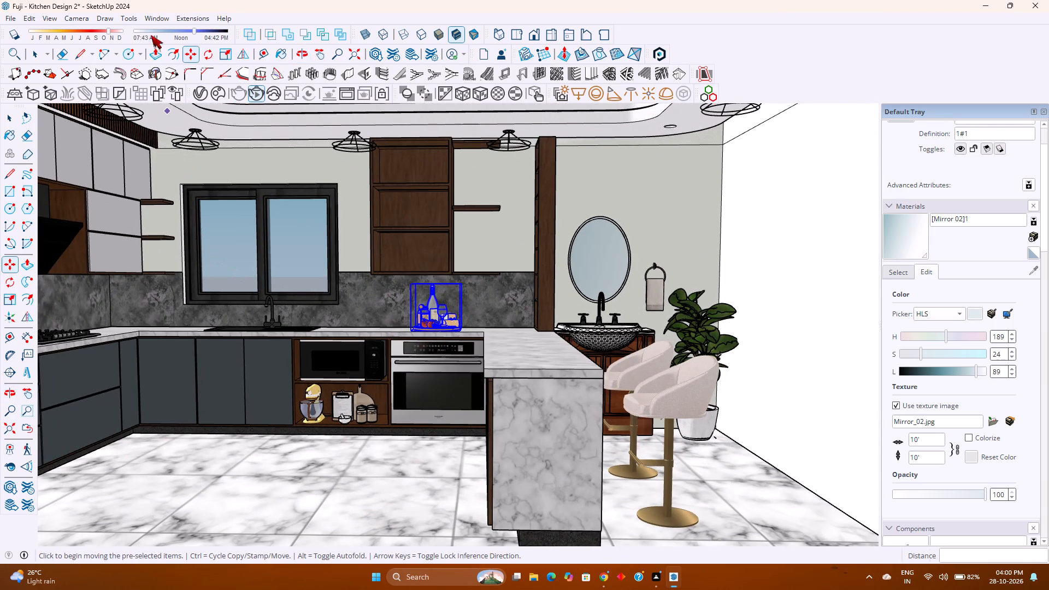
Browse the 3D Warehouse "kitchen Accessories" results and load the 11 MB set with the utensil jug and LAVIA jars directly into the model.
click(166, 15)
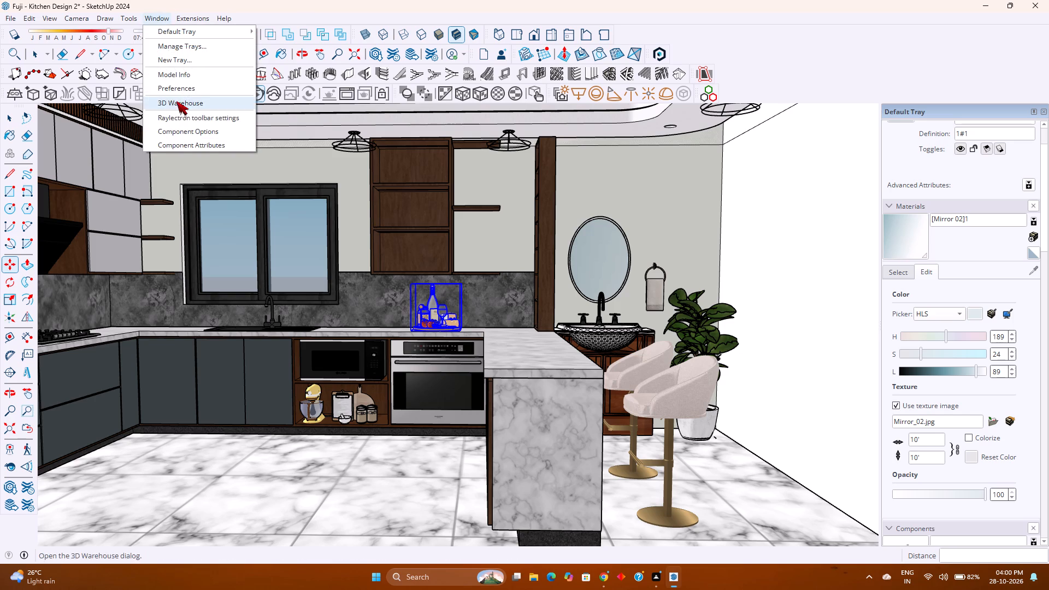
click(176, 101)
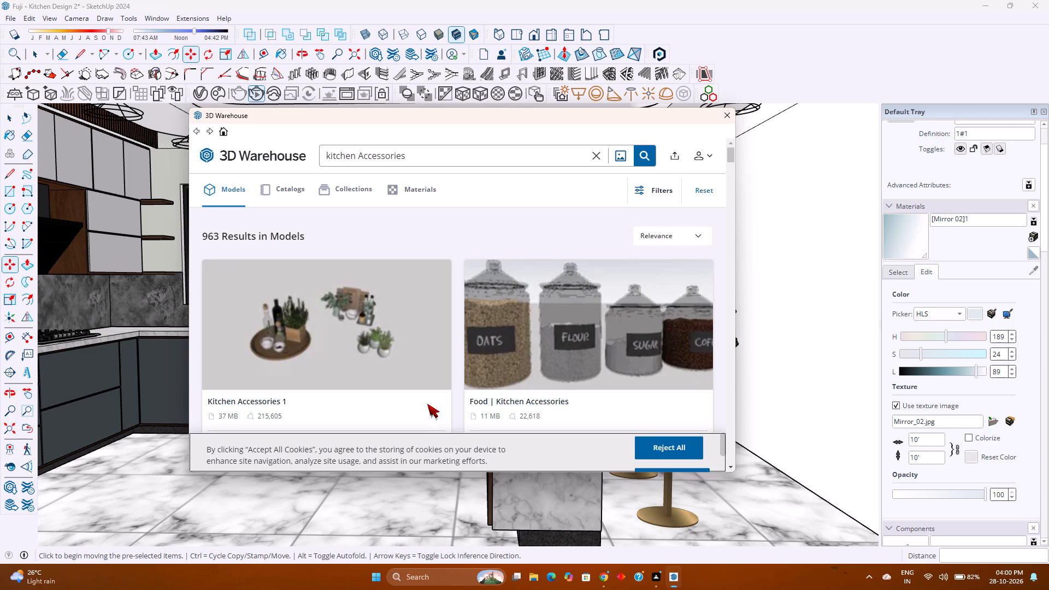
scroll(427, 404, down, 1)
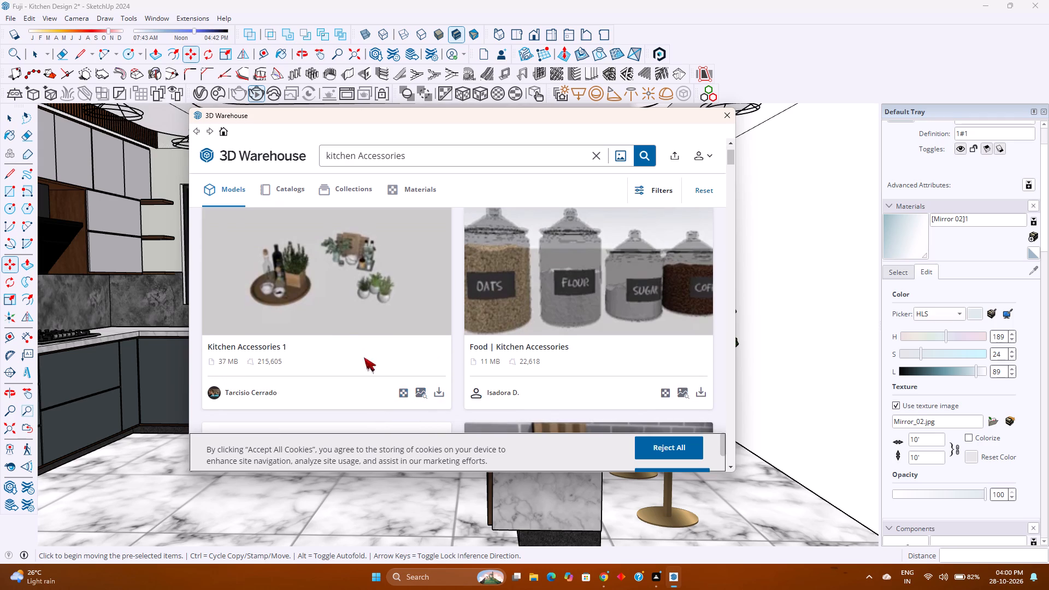
scroll(338, 332, down, 5)
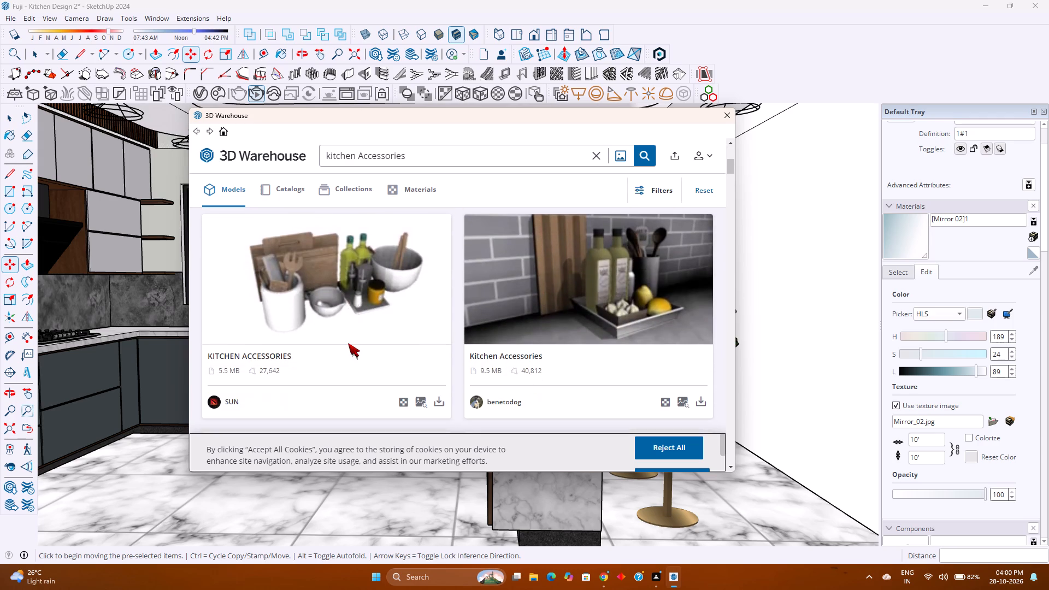
scroll(348, 343, down, 8)
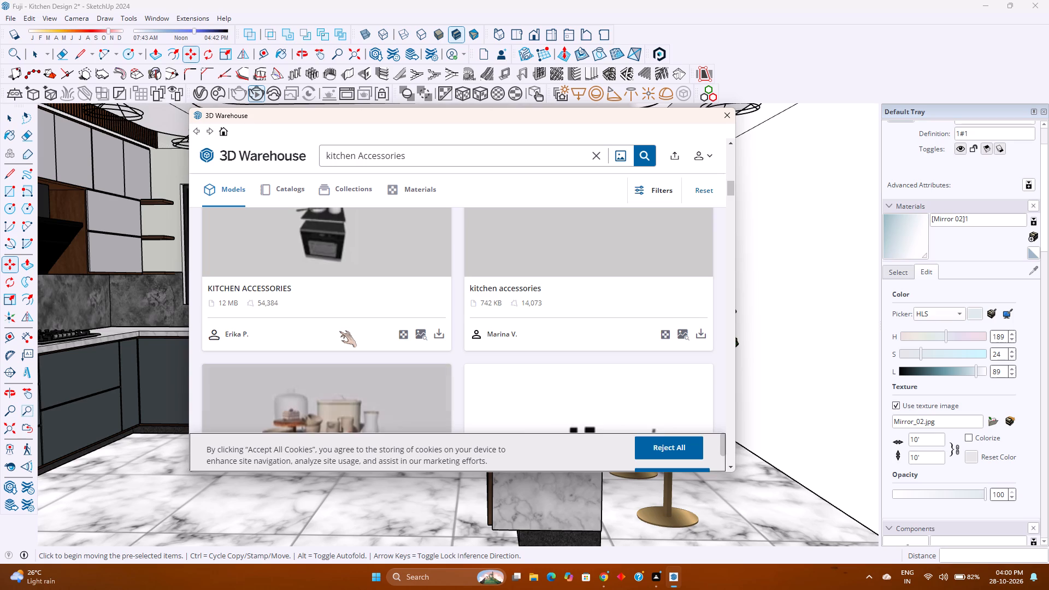
scroll(339, 331, down, 4)
scroll(339, 331, up, 1)
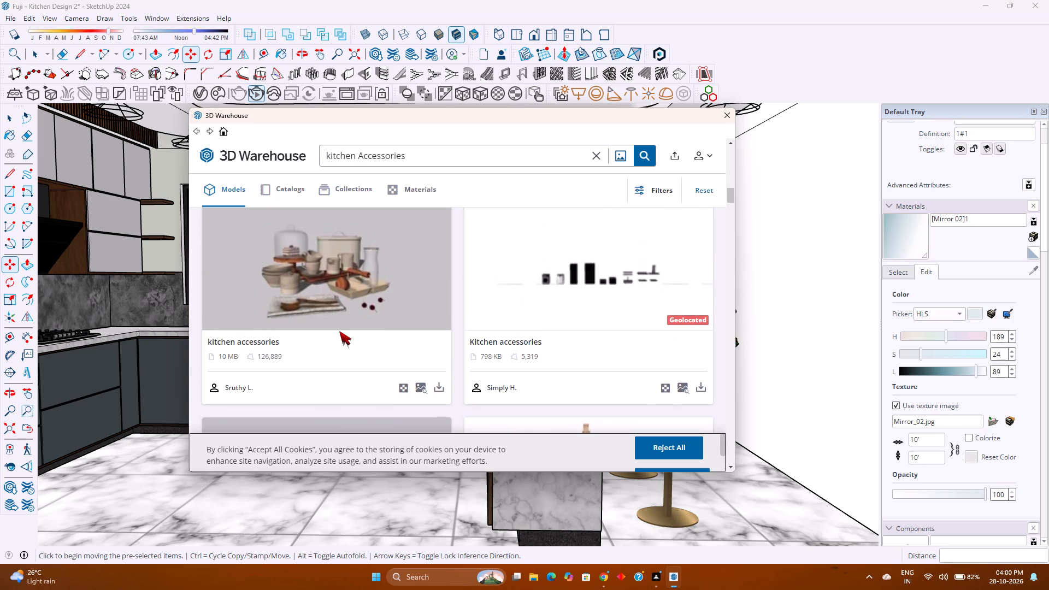
scroll(284, 410, down, 1)
scroll(350, 369, down, 3)
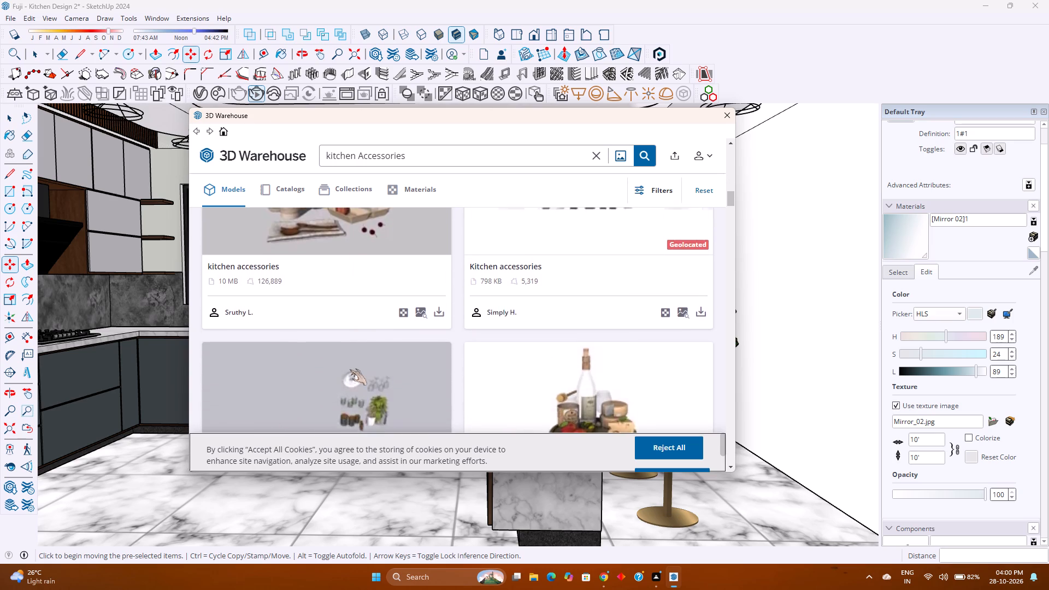
scroll(340, 376, down, 6)
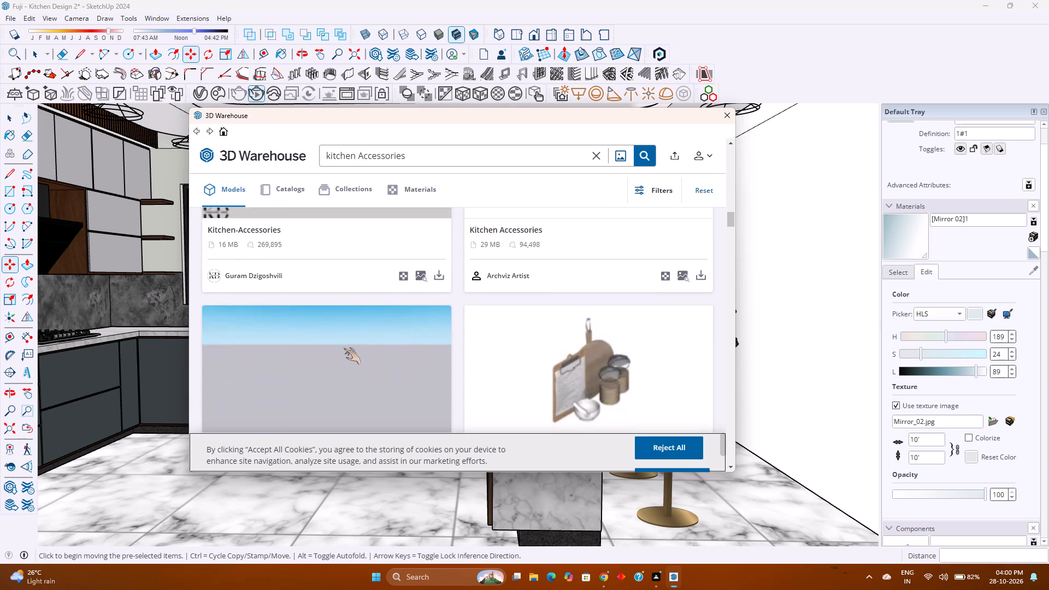
scroll(344, 348, down, 6)
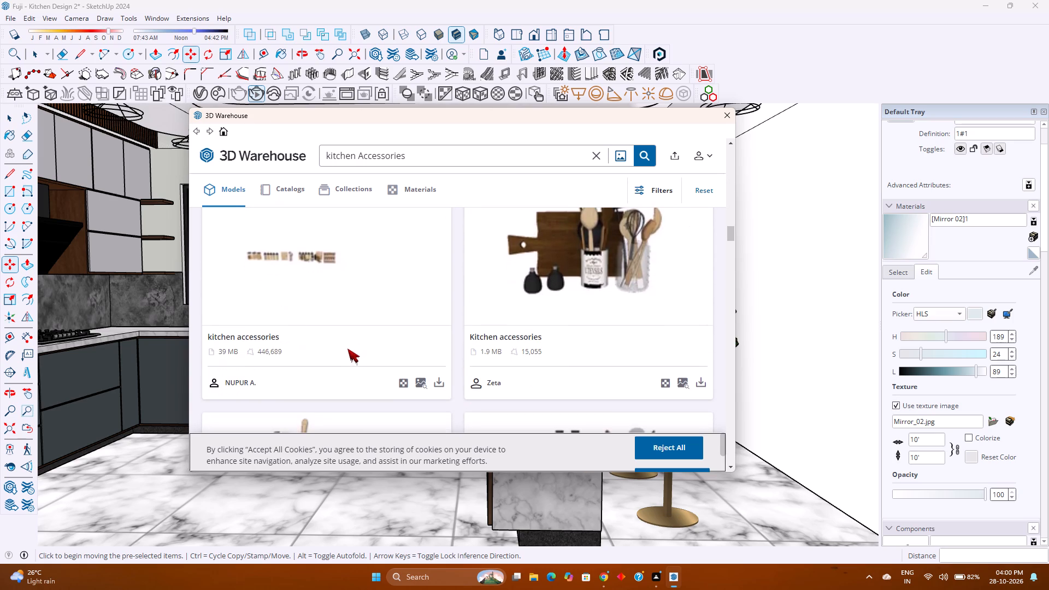
scroll(347, 345, down, 3)
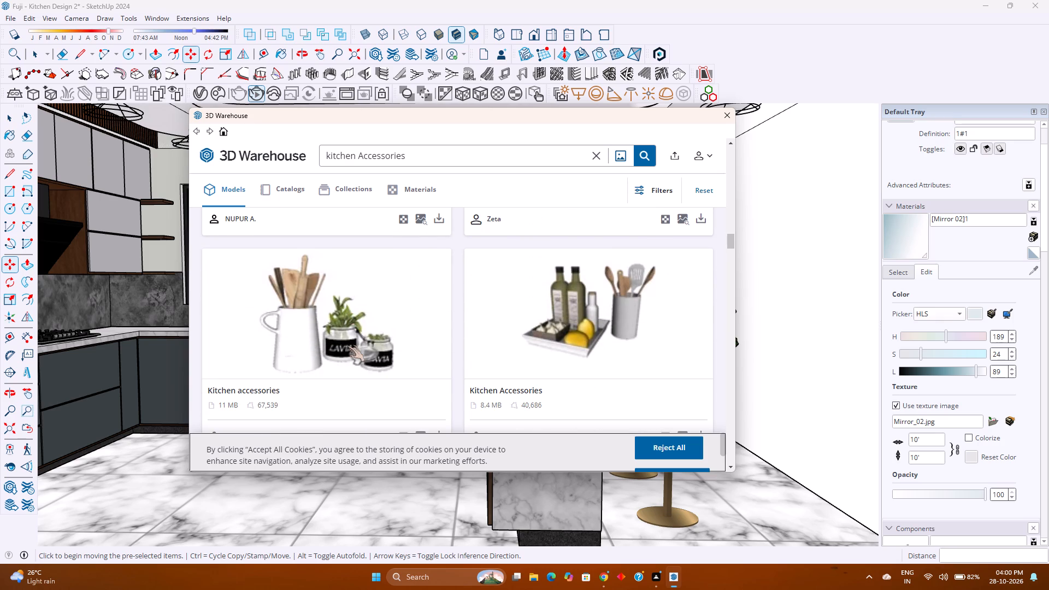
scroll(347, 345, down, 3)
scroll(347, 345, up, 2)
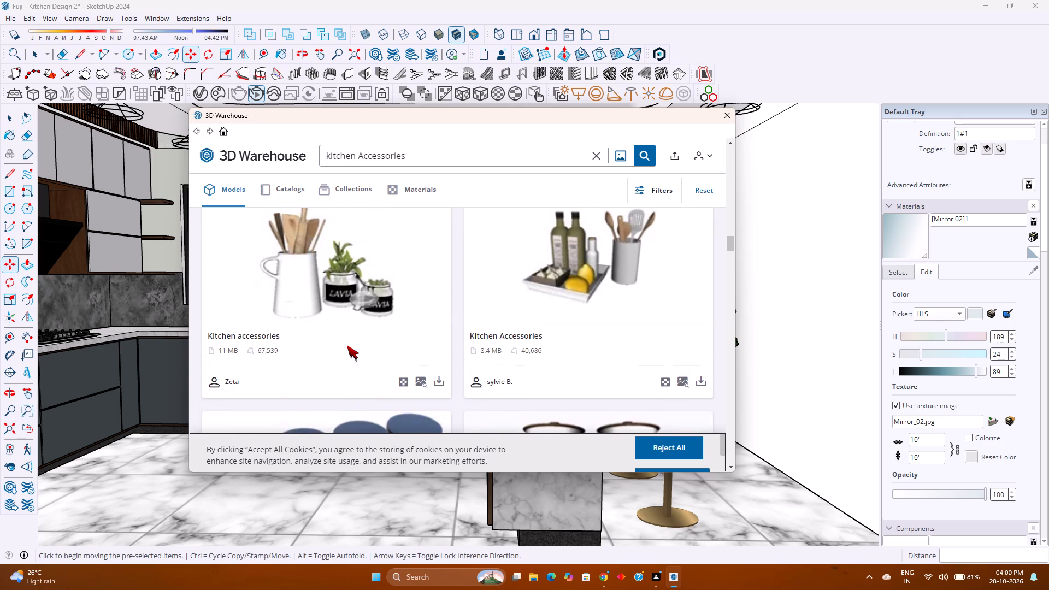
click(440, 376)
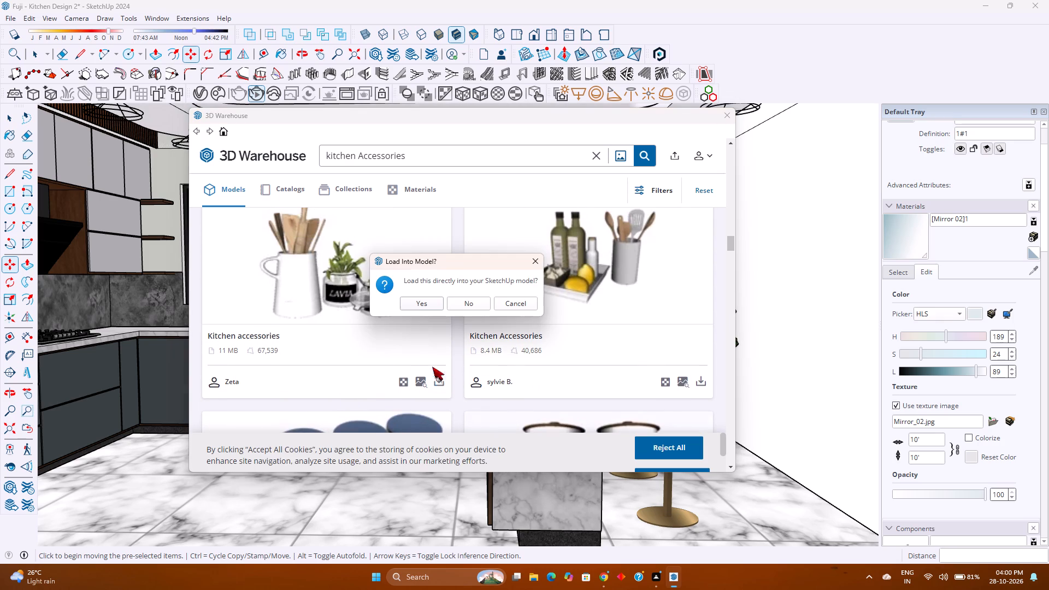
click(410, 303)
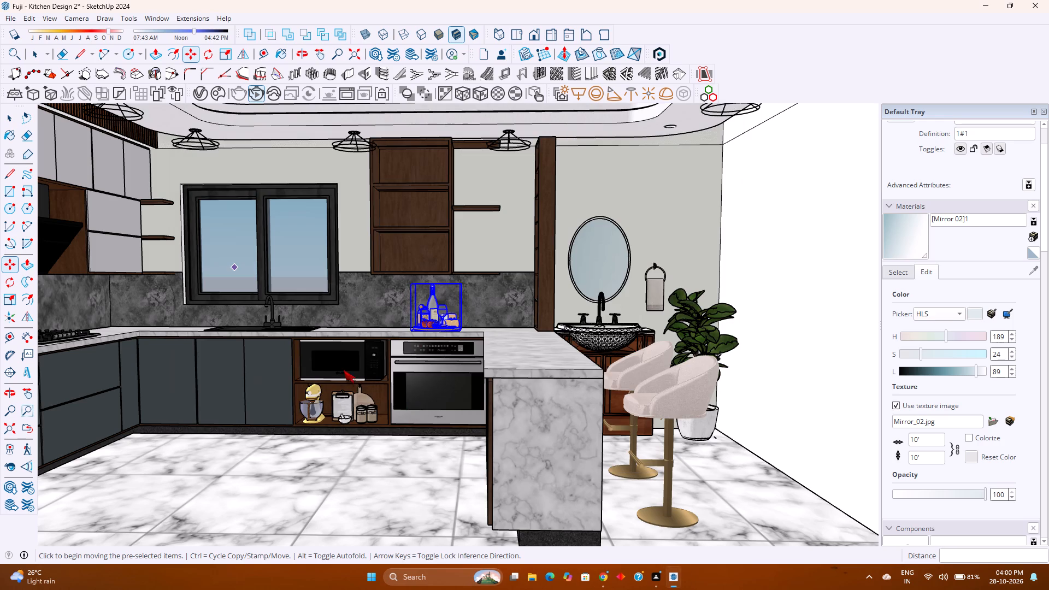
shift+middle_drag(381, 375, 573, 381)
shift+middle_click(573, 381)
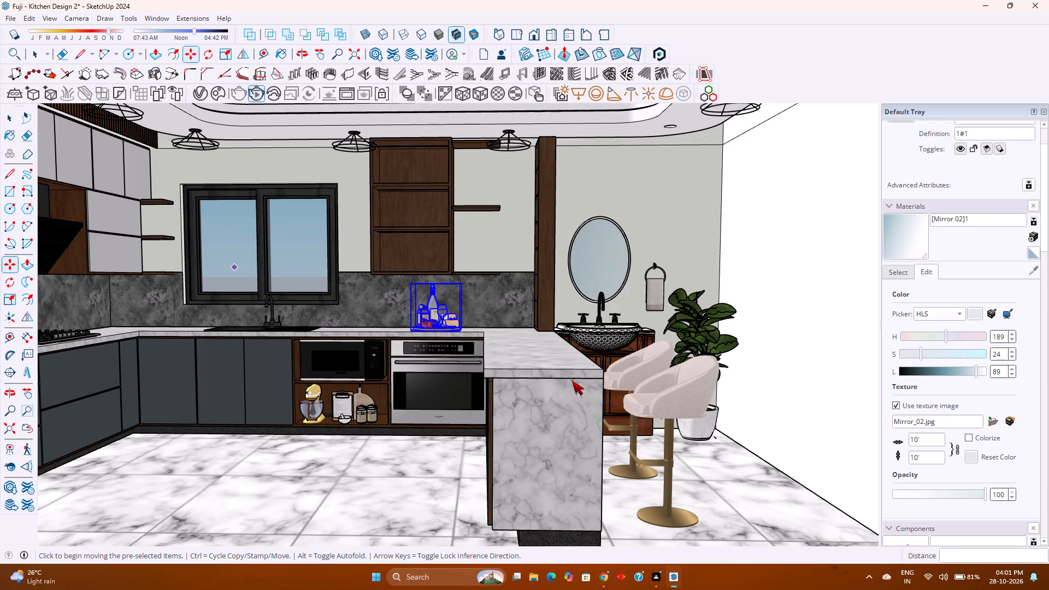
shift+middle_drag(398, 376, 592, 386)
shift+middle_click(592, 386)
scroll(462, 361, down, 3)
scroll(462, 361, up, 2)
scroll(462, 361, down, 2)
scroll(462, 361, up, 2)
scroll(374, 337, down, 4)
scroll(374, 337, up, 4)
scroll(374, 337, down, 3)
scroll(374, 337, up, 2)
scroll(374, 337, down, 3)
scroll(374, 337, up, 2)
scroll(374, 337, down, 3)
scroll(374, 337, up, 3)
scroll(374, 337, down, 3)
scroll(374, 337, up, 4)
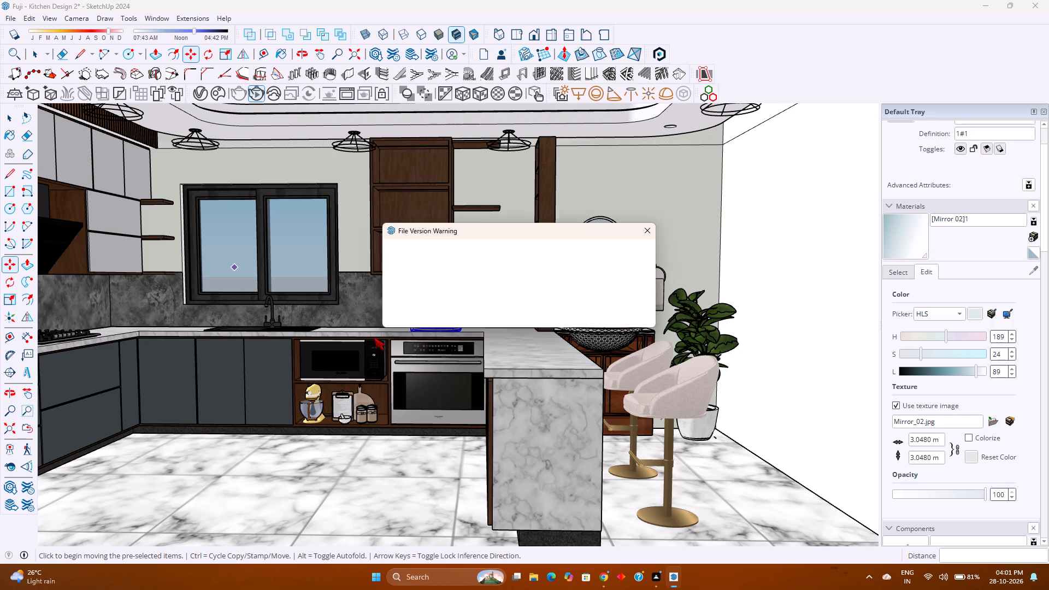
Accept the file version notice and place the utensil jug and jar set on the marble countertop corner beside the gas hob.
click(623, 316)
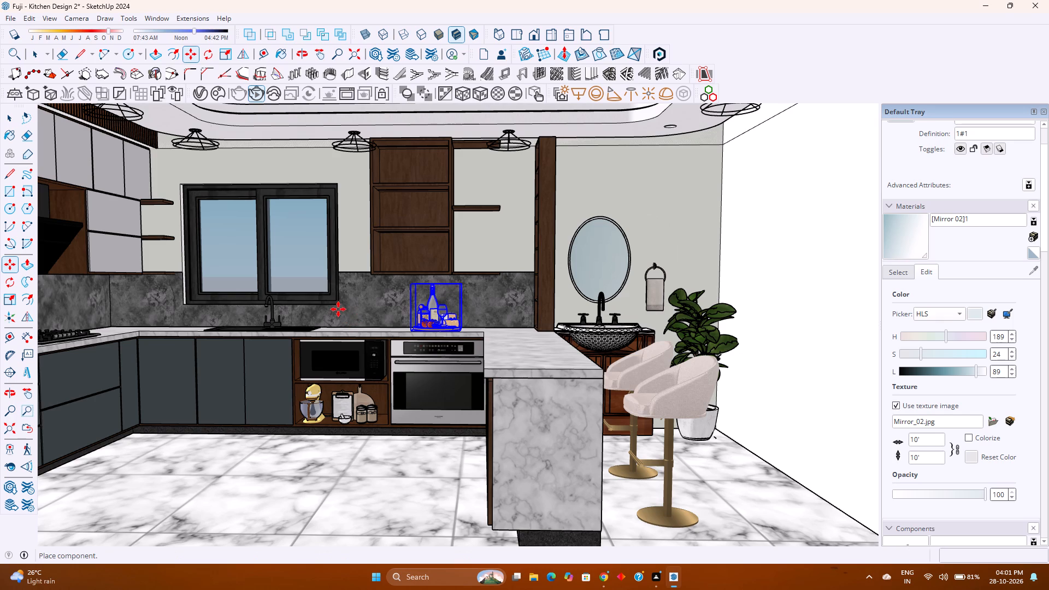
scroll(338, 309, down, 4)
scroll(342, 310, up, 1)
scroll(357, 311, down, 3)
scroll(357, 311, up, 1)
middle_drag(269, 314, 260, 342)
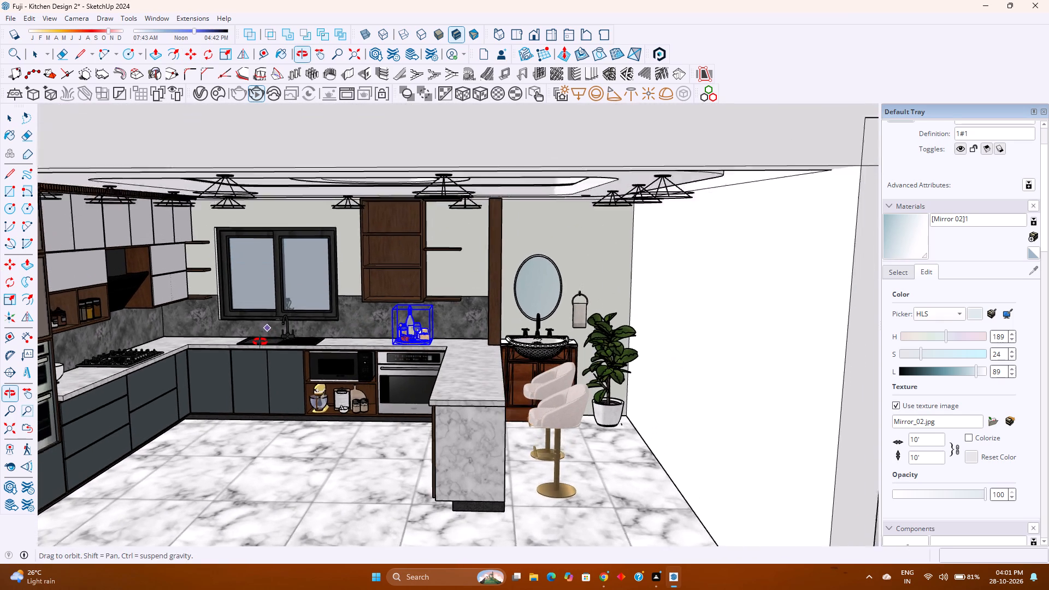
middle_drag(260, 342, 260, 342)
scroll(142, 350, up, 13)
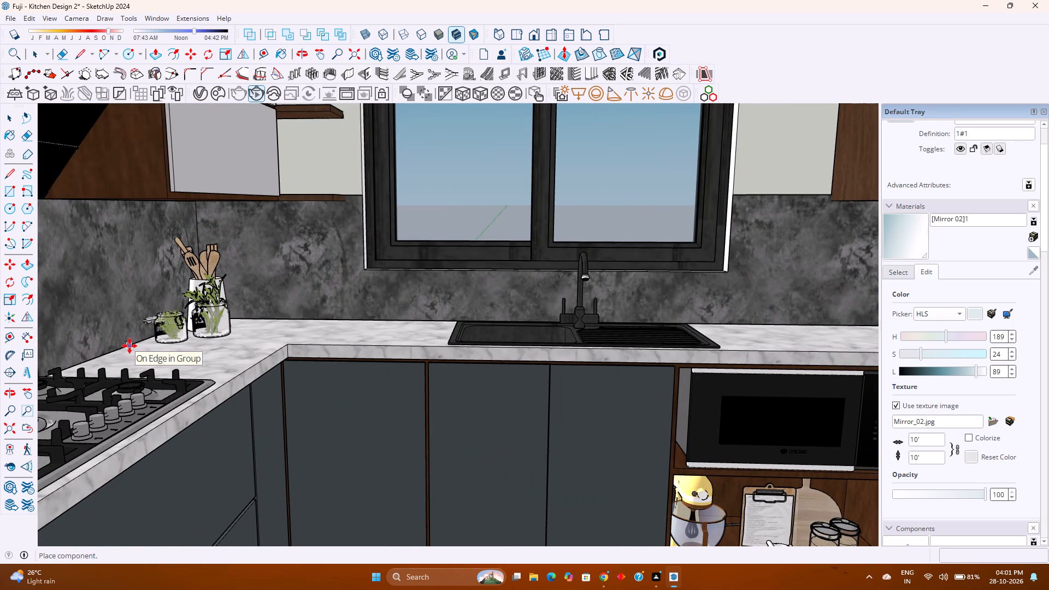
click(114, 357)
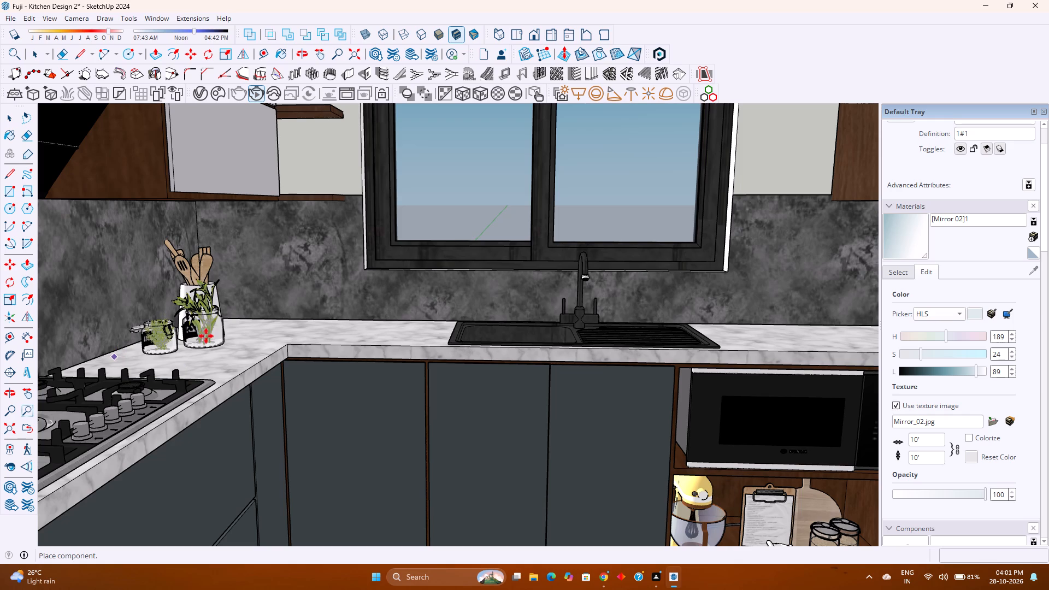
Flip the utensil jug and jar set across its green plane so the jug stands on the hob side.
middle_click(239, 335)
middle_drag(238, 336, 128, 354)
scroll(214, 342, down, 4)
scroll(261, 343, up, 3)
middle_drag(261, 343, 181, 356)
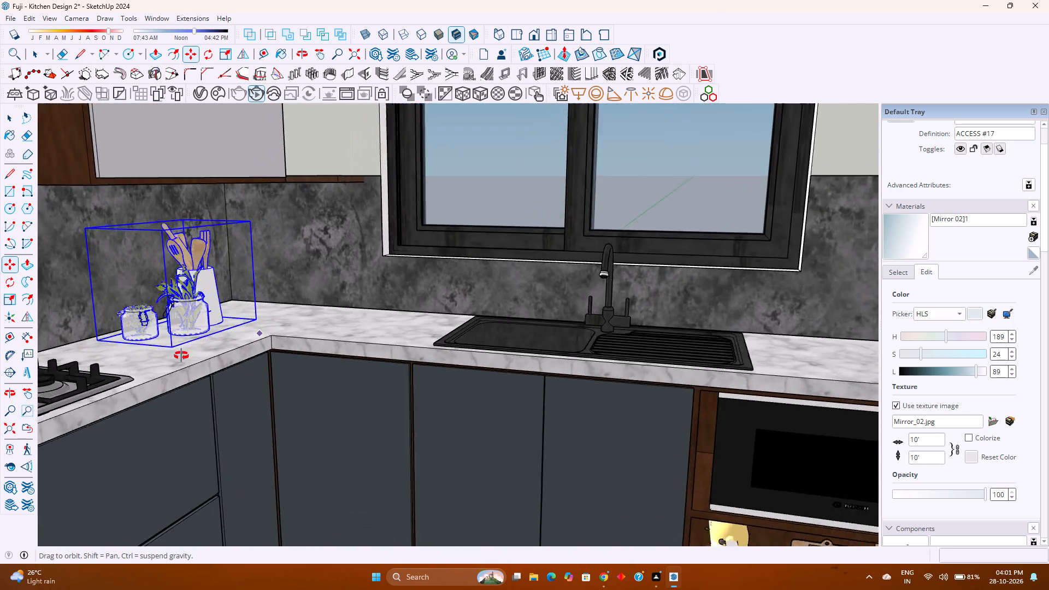
middle_drag(181, 356, 103, 359)
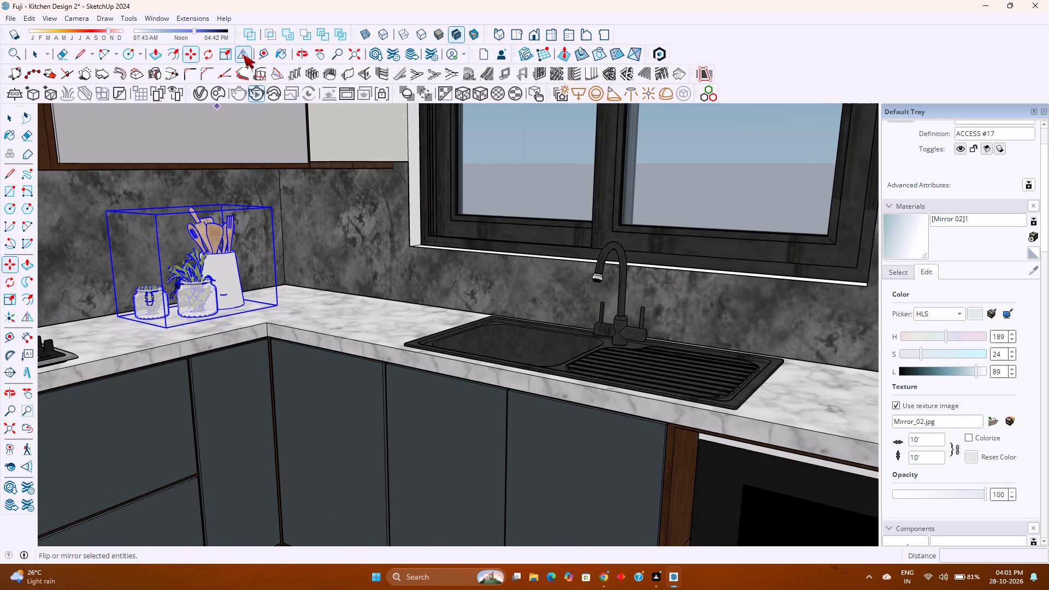
click(243, 55)
click(231, 299)
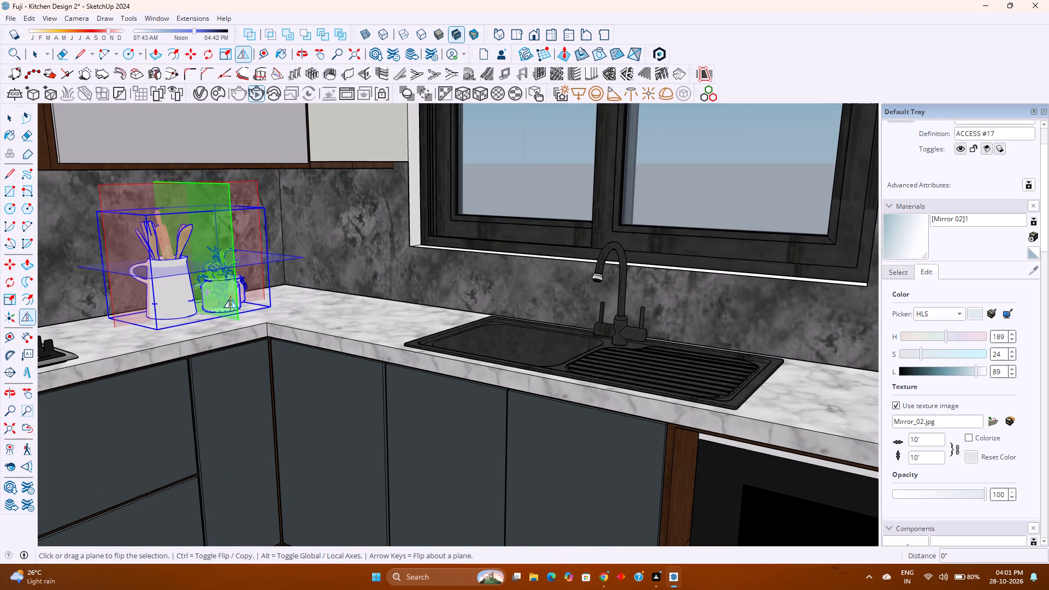
key(space)
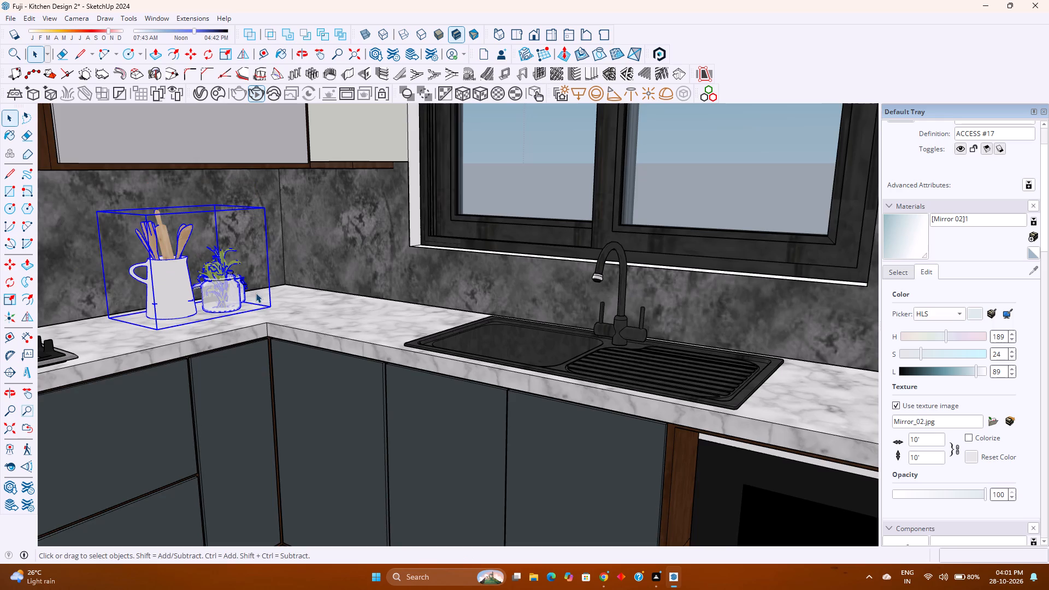
Move the utensil jug and jar set about 5 1/8" towards the hob, aligning its base corner with the countertop's backsplash edge.
shift+middle_click(257, 293)
shift+middle_drag(260, 294, 373, 317)
shift+middle_drag(378, 317, 384, 315)
middle_drag(379, 312, 420, 320)
middle_click(420, 320)
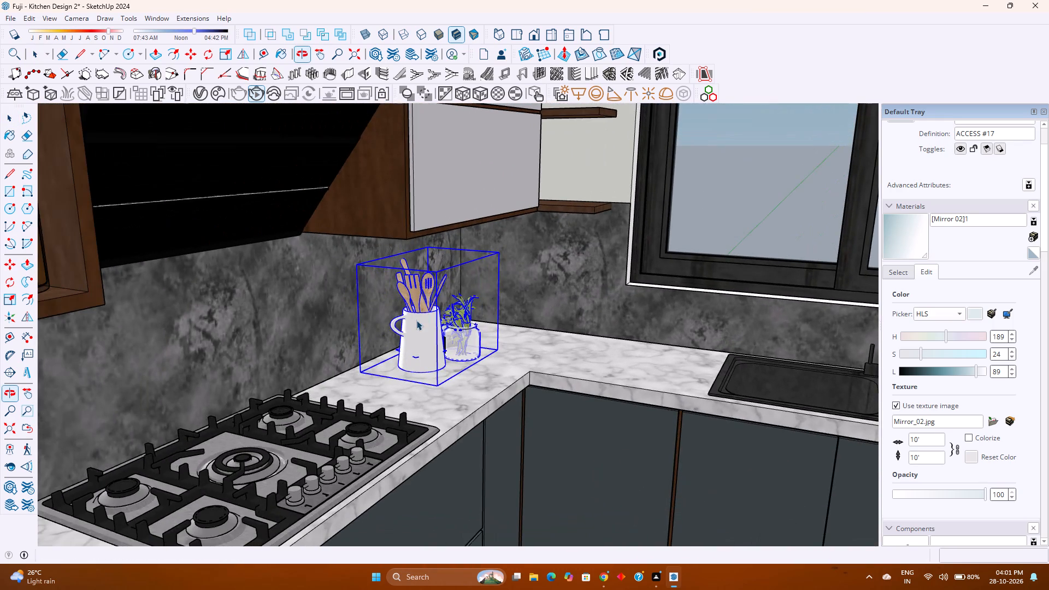
scroll(376, 370, up, 8)
key(m)
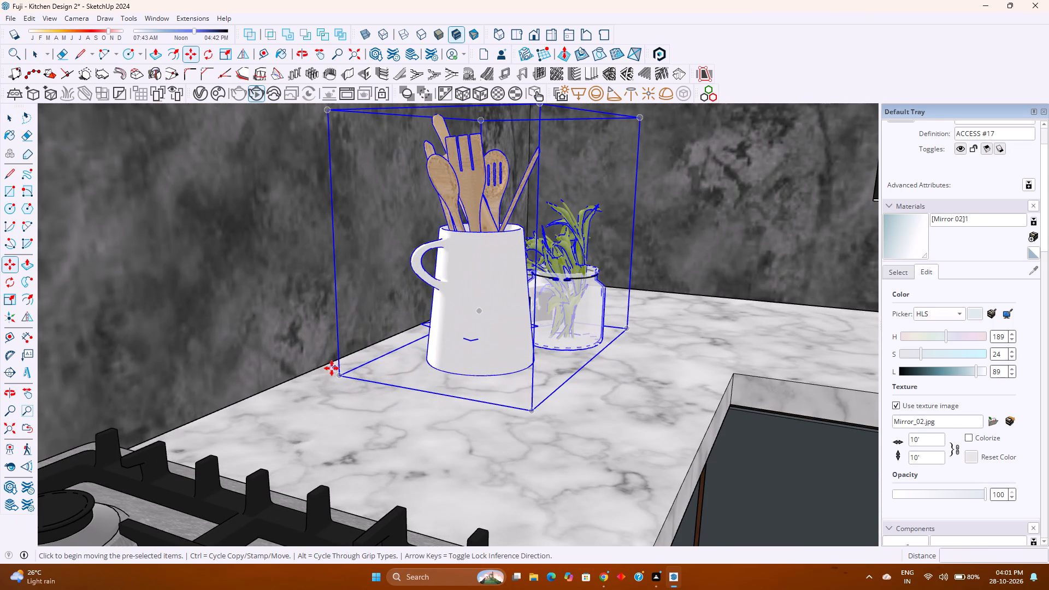
click(342, 376)
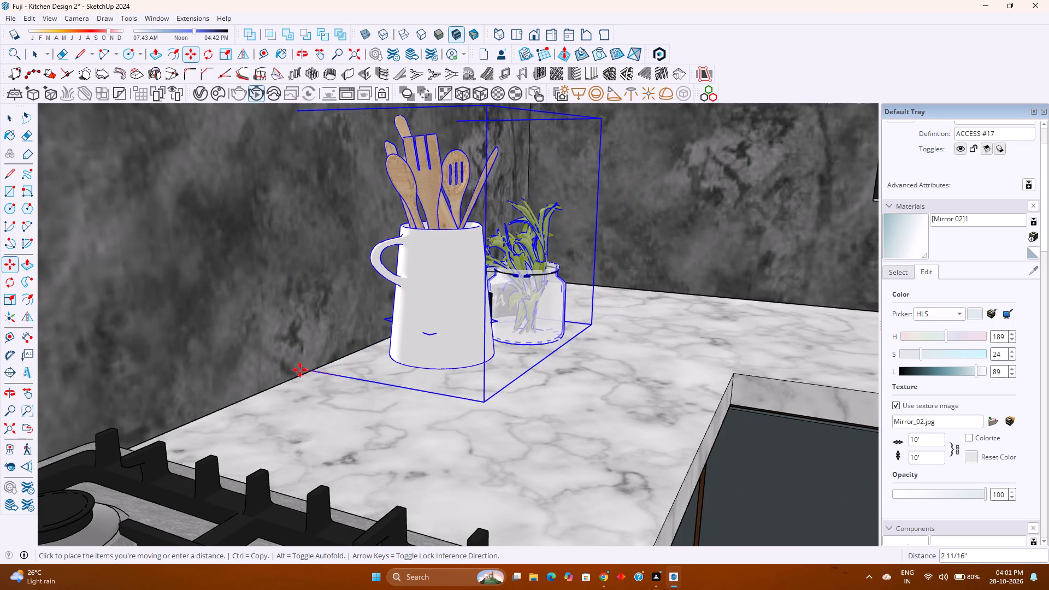
click(257, 396)
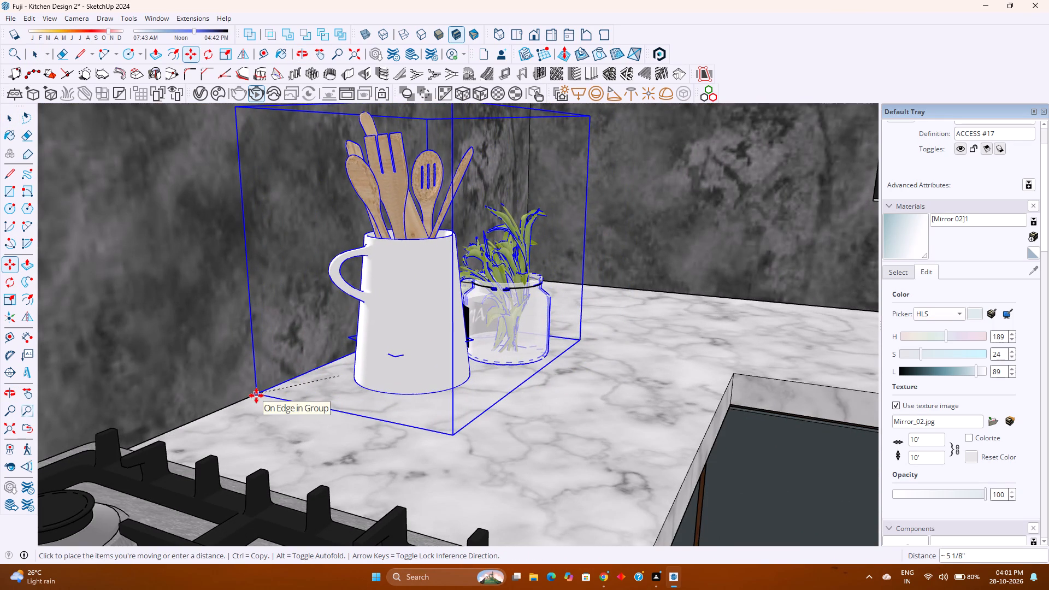
Inspect the placed utensil and jar set from several angles, along with the corner, sink and peninsula countertops.
scroll(437, 388, down, 3)
middle_click(482, 398)
middle_click(480, 399)
middle_click(474, 400)
middle_drag(470, 400, 363, 400)
middle_click(363, 400)
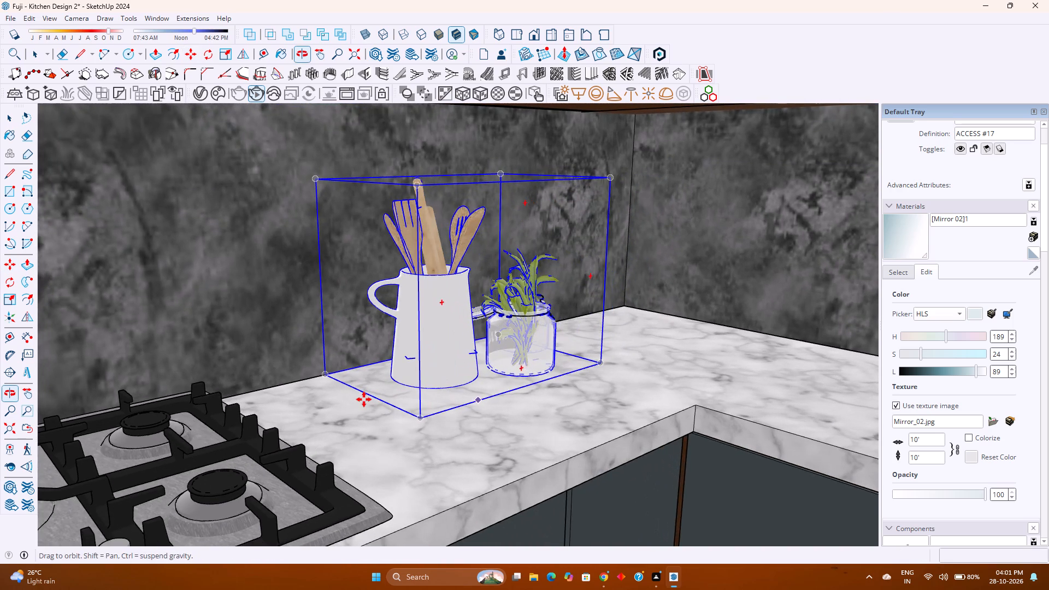
scroll(364, 399, down, 20)
scroll(364, 399, down, 1)
middle_drag(378, 398, 343, 398)
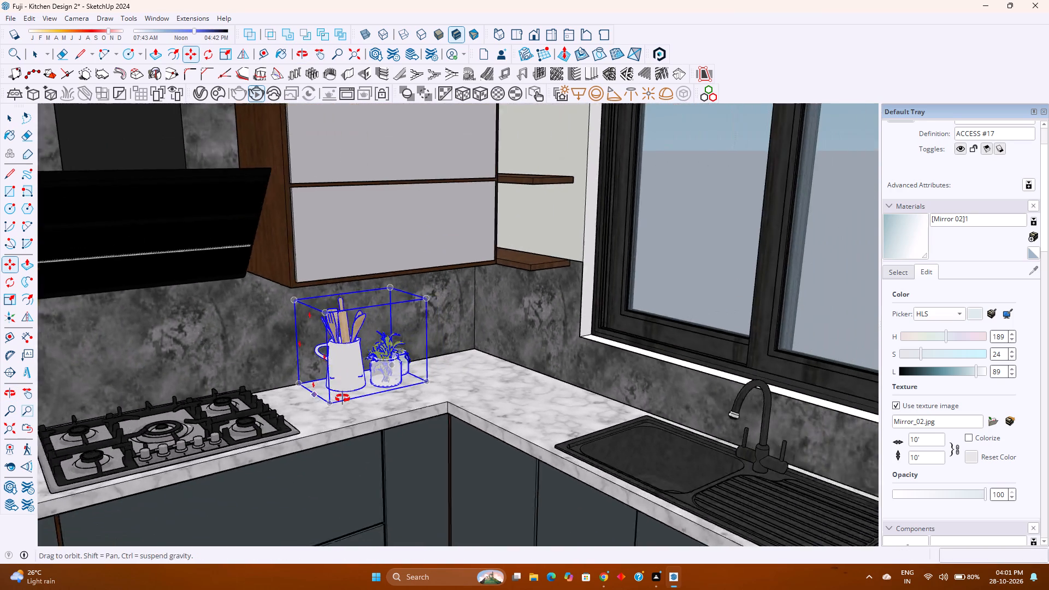
middle_drag(343, 398, 323, 398)
middle_click(323, 398)
middle_drag(323, 398, 368, 377)
middle_click(368, 377)
key(space)
scroll(368, 377, down, 7)
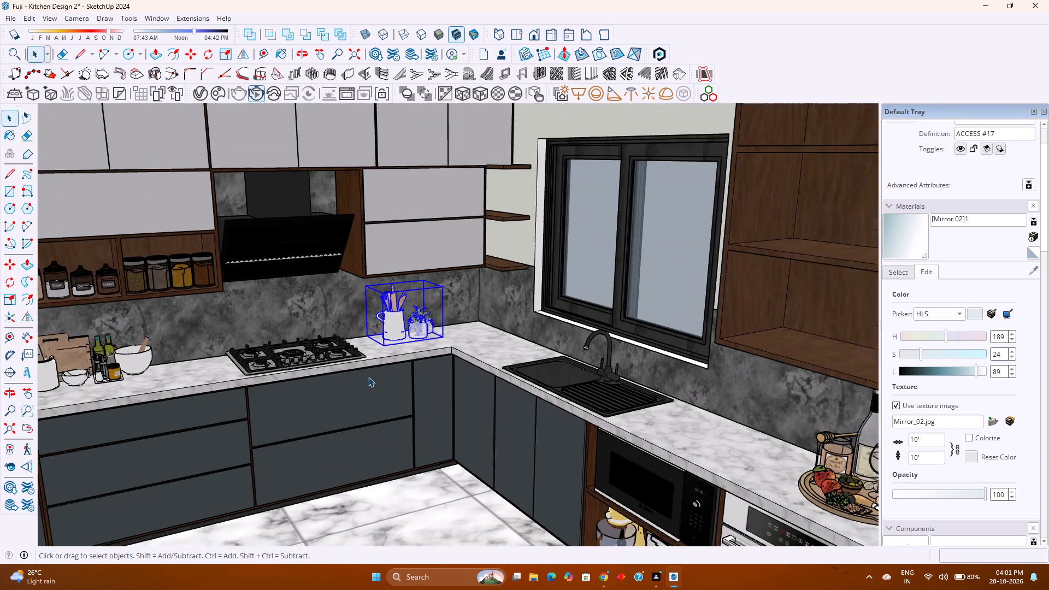
middle_drag(374, 377, 468, 356)
middle_click(468, 356)
middle_click(468, 356)
shift+middle_click(571, 352)
shift+middle_drag(571, 352, 493, 349)
shift+middle_click(492, 350)
scroll(492, 350, down, 4)
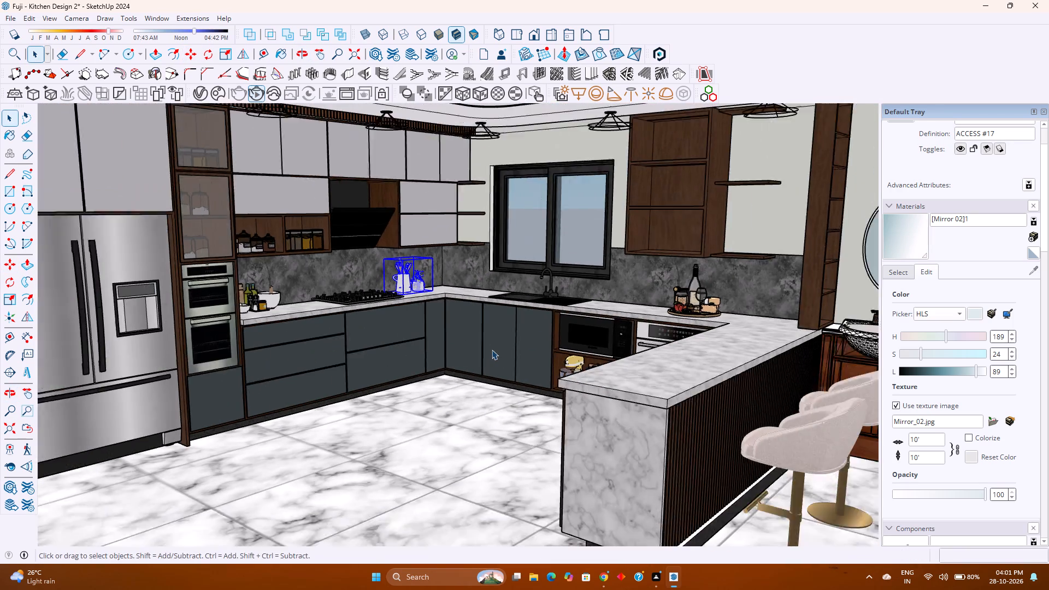
scroll(492, 350, down, 1)
shift+middle_drag(492, 350, 431, 380)
middle_drag(426, 381, 473, 387)
shift+middle_drag(598, 370, 552, 351)
scroll(567, 359, up, 3)
shift+middle_drag(586, 363, 557, 357)
shift+middle_click(557, 357)
scroll(557, 357, up, 1)
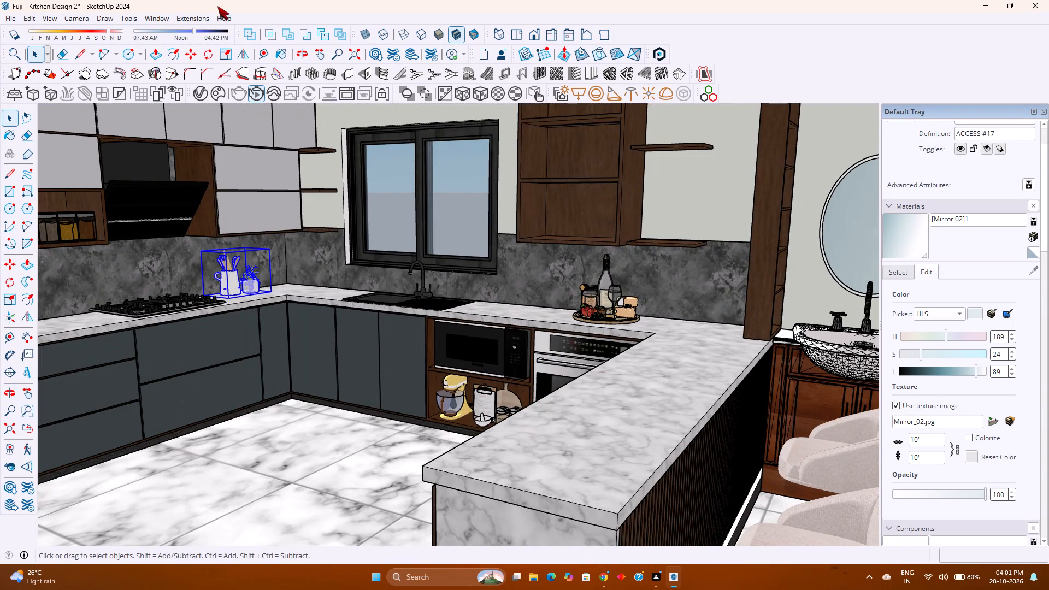
Reopen the 3D Warehouse and browse the "kitchen Accessories" results for more countertop and shelf items.
click(161, 19)
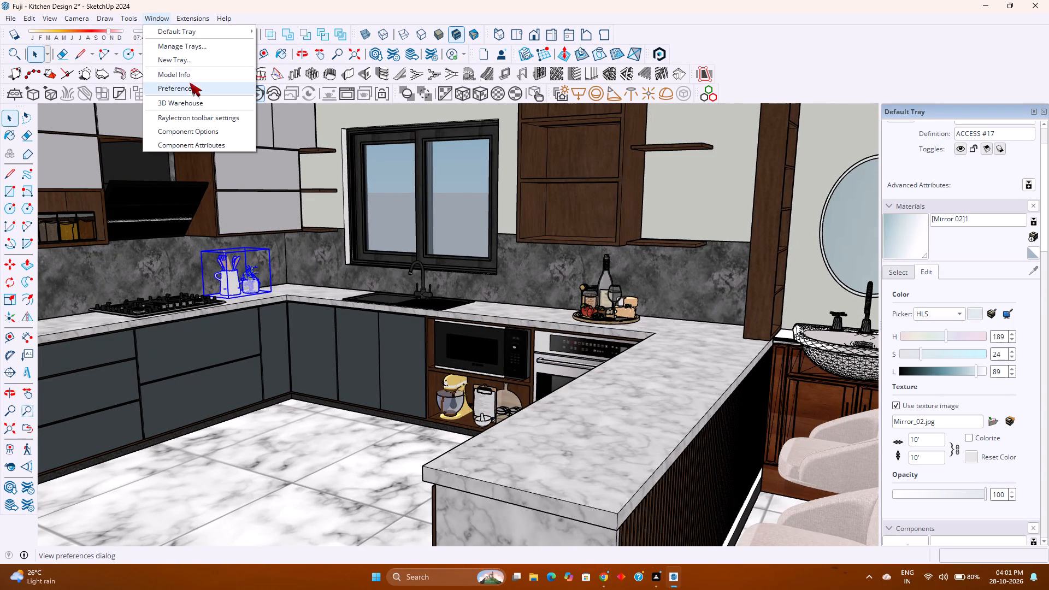
click(188, 96)
click(145, 19)
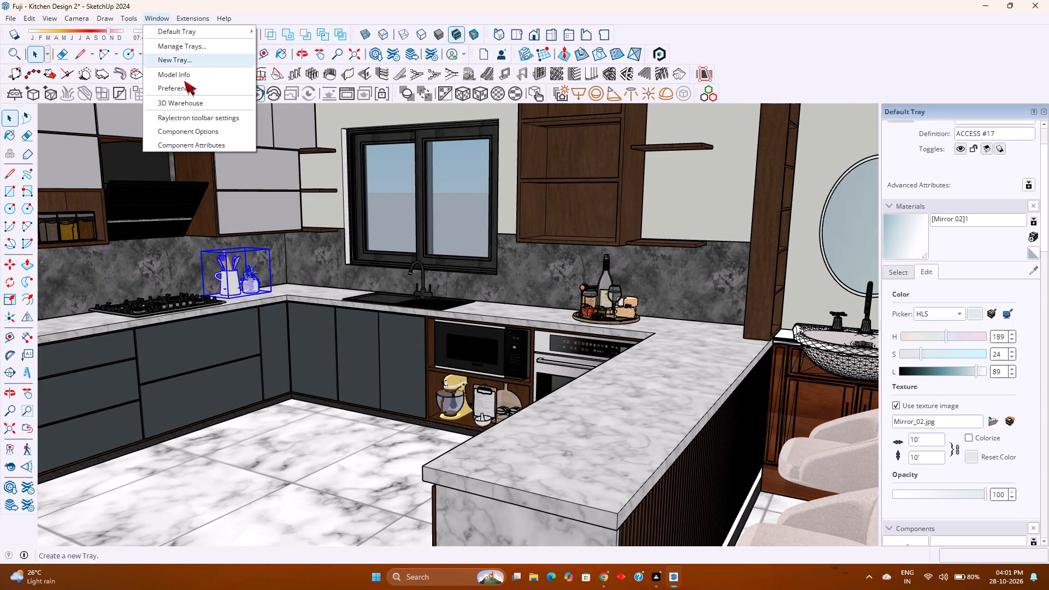
click(200, 101)
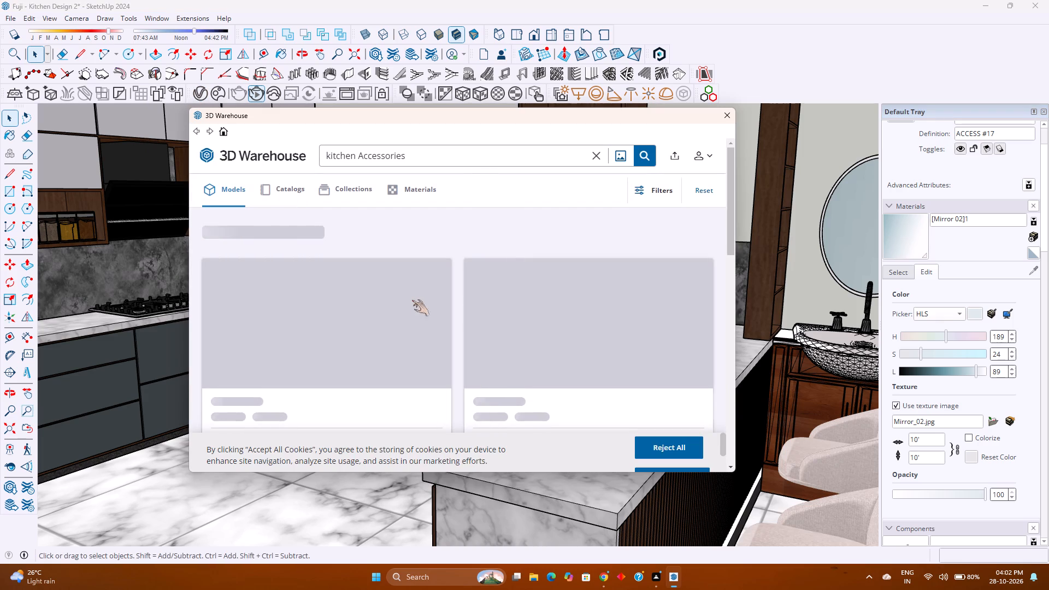
scroll(410, 300, down, 2)
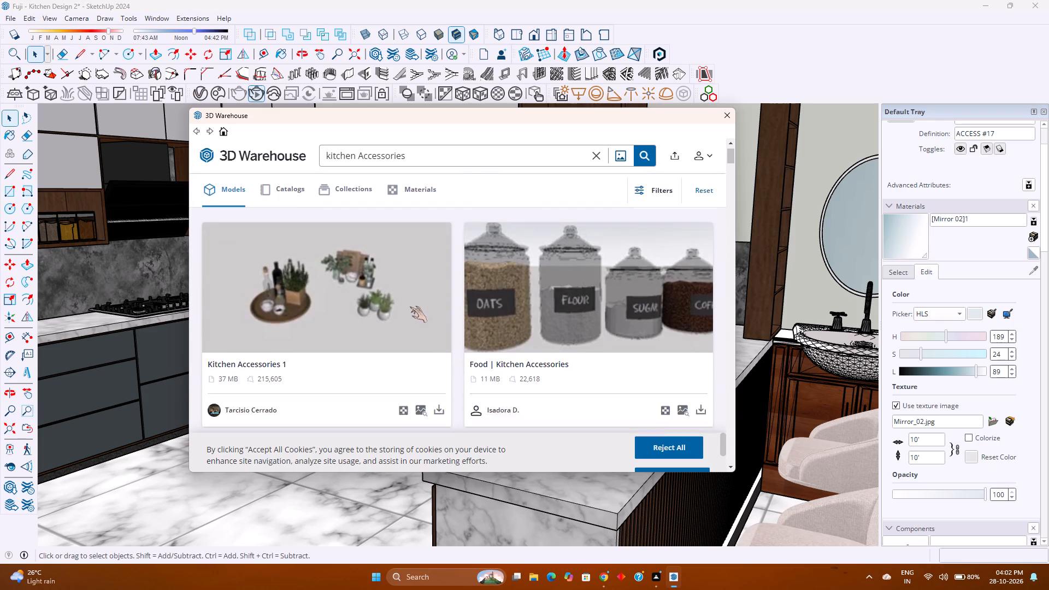
scroll(408, 311, down, 9)
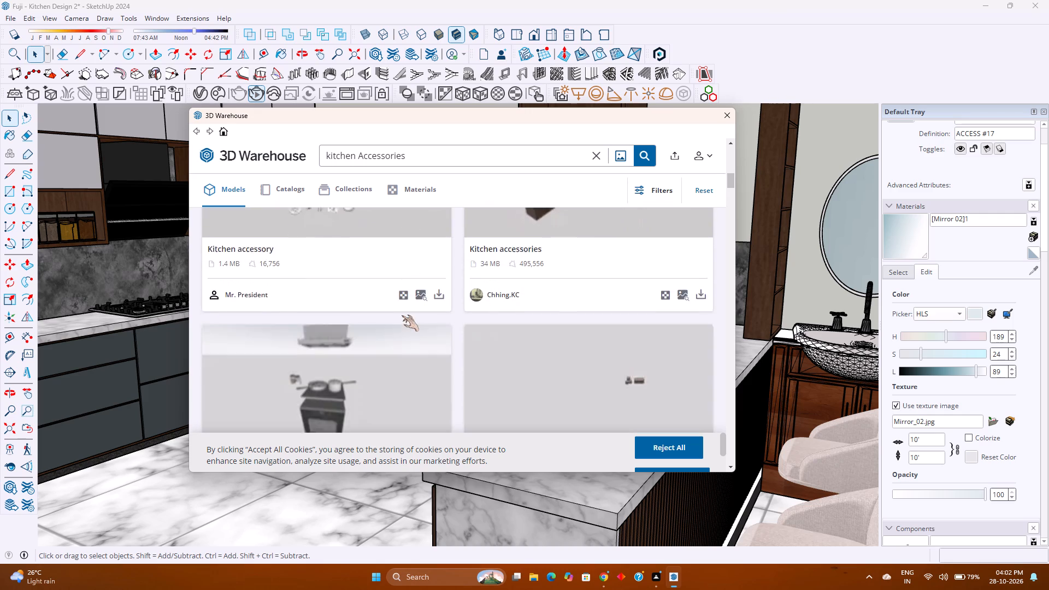
scroll(402, 315, down, 6)
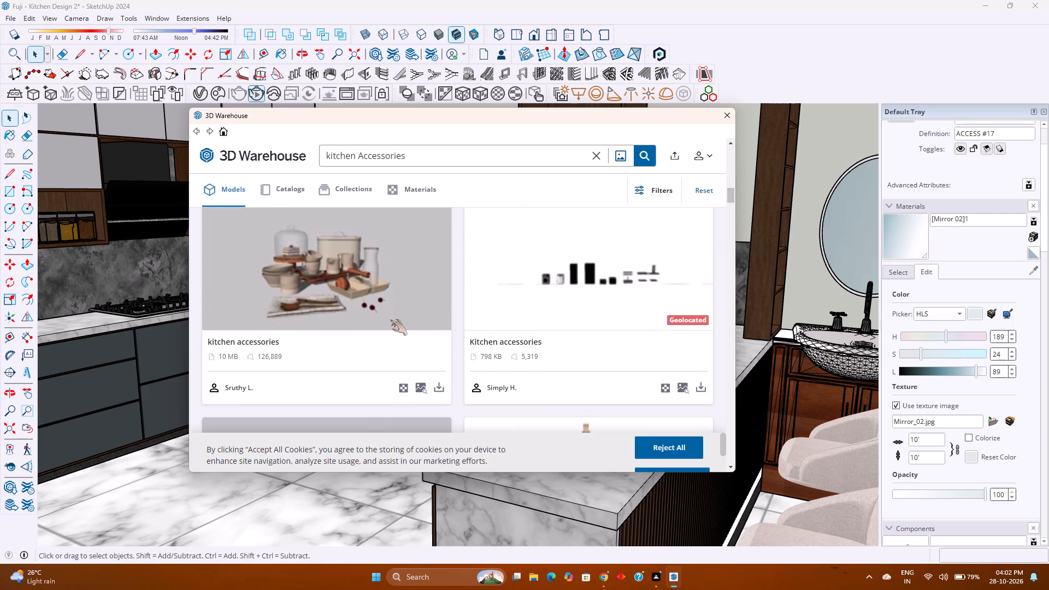
scroll(390, 320, down, 1)
scroll(380, 373, down, 6)
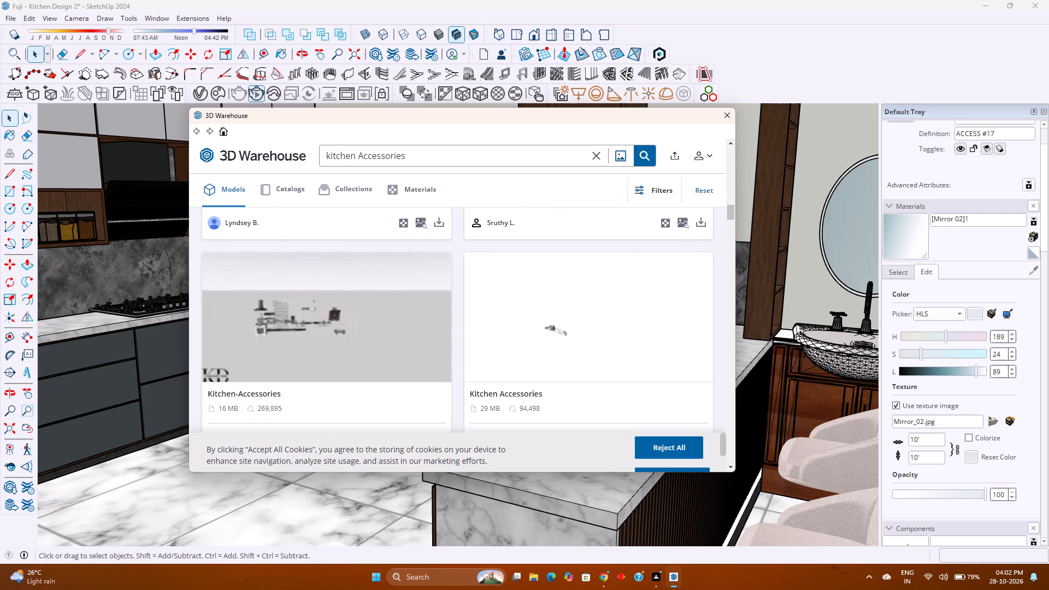
scroll(329, 290, down, 3)
scroll(487, 346, down, 1)
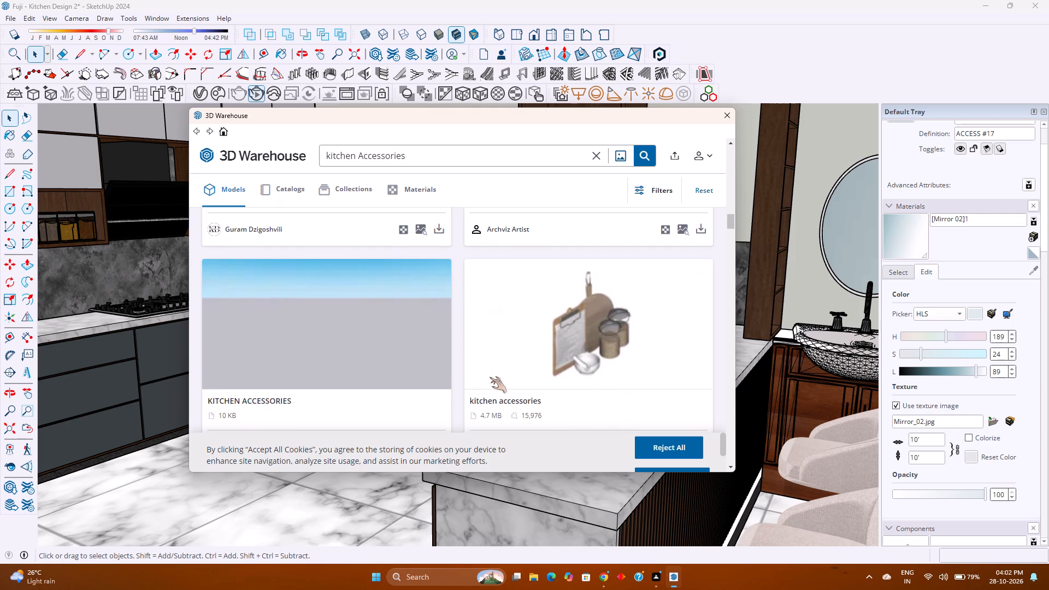
scroll(284, 306, down, 3)
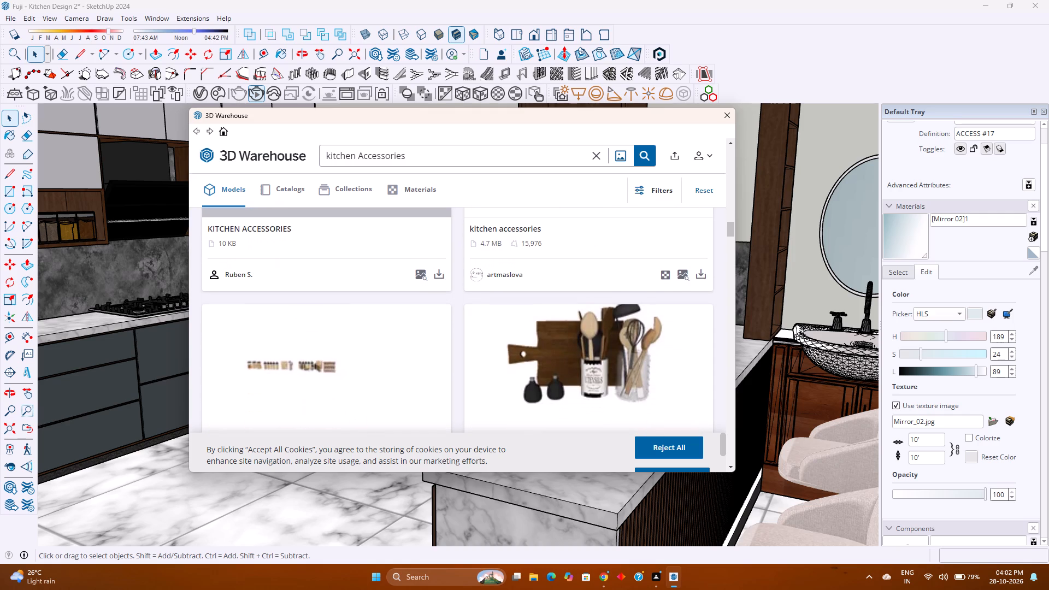
scroll(348, 396, down, 2)
scroll(346, 234, down, 1)
scroll(408, 312, down, 2)
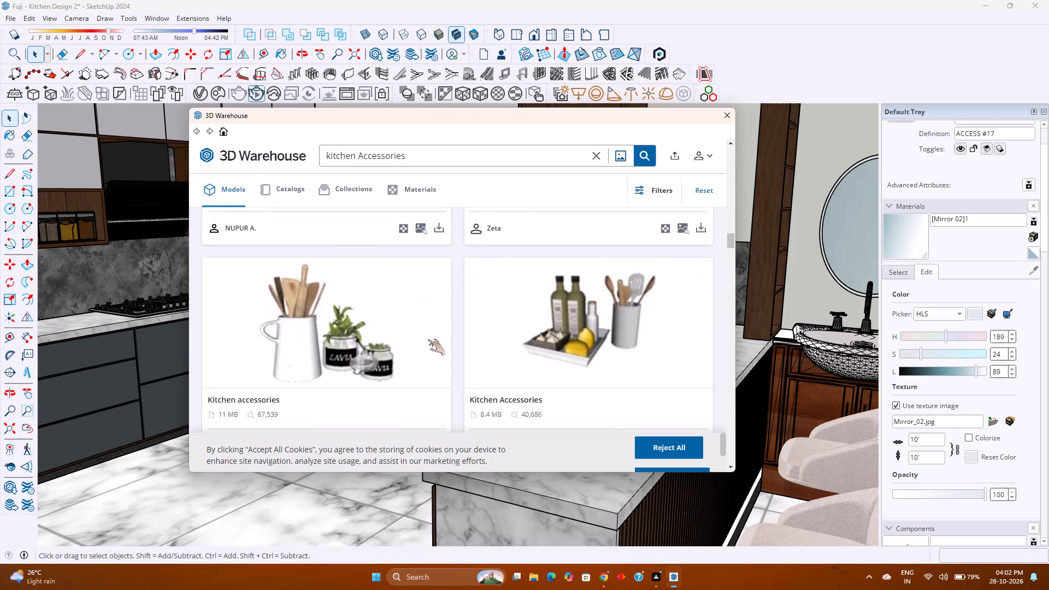
scroll(429, 340, down, 11)
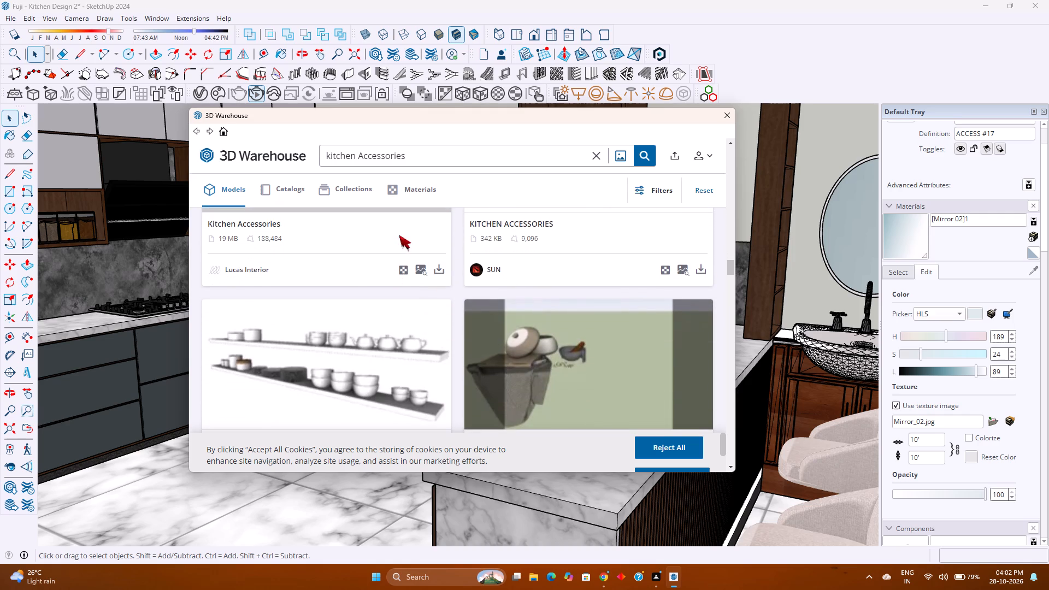
scroll(387, 301, down, 5)
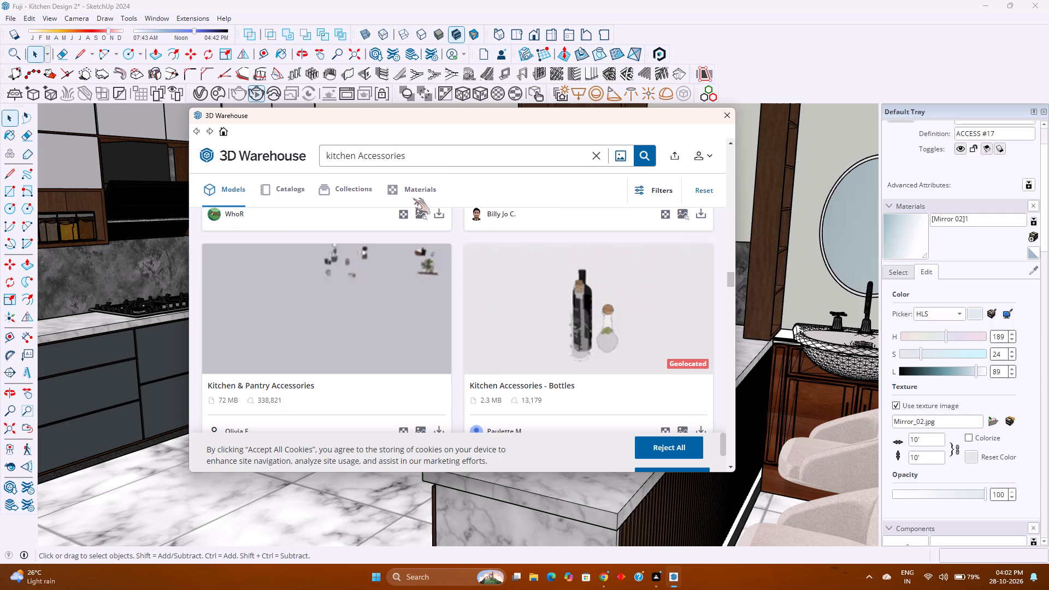
Search the 3D Warehouse for "kitchen ceramics" and return to the first results.
click(438, 162)
key(BackSpace)
key(BackSpace)
key(BackSpace)
key(BackSpace)
key(BackSpace)
key(BackSpace)
key(BackSpace)
key(BackSpace)
key(BackSpace)
key(BackSpace)
key(BackSpace)
text(ceramics)
key(Return)
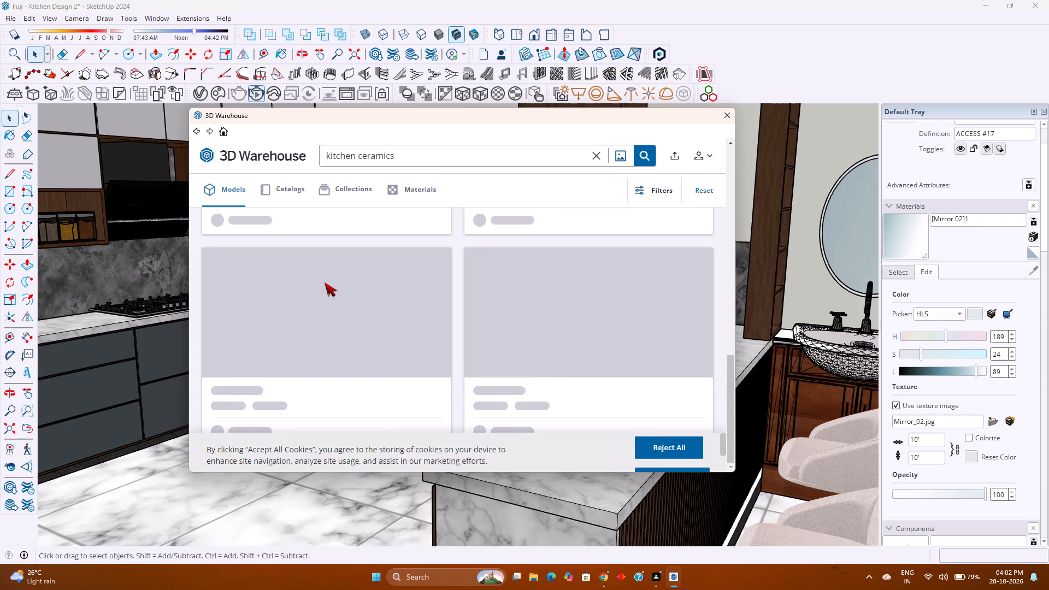
scroll(486, 346, up, 20)
scroll(486, 346, up, 4)
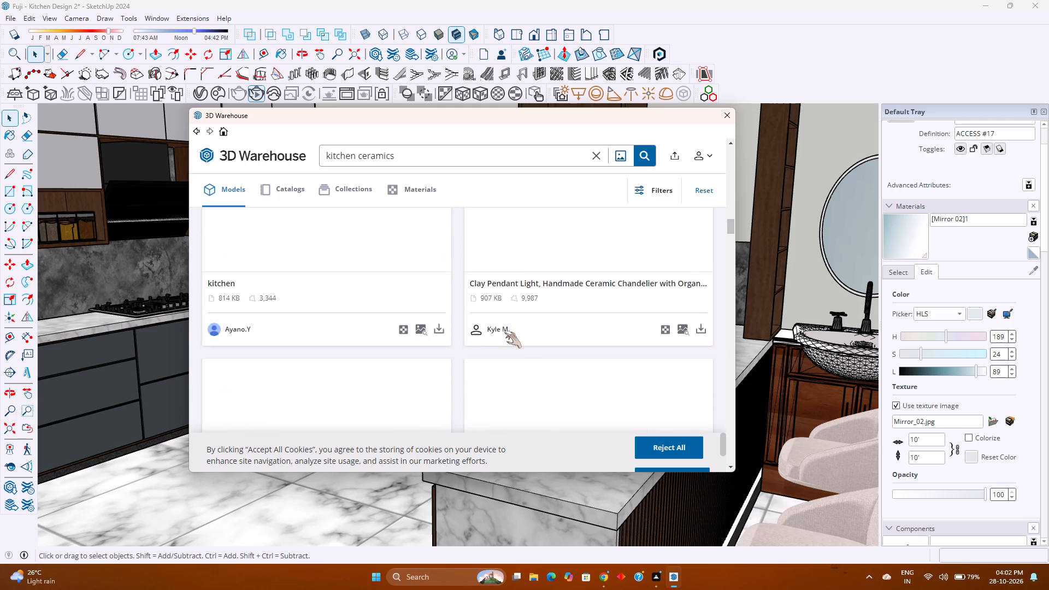
scroll(504, 332, up, 20)
scroll(504, 332, up, 11)
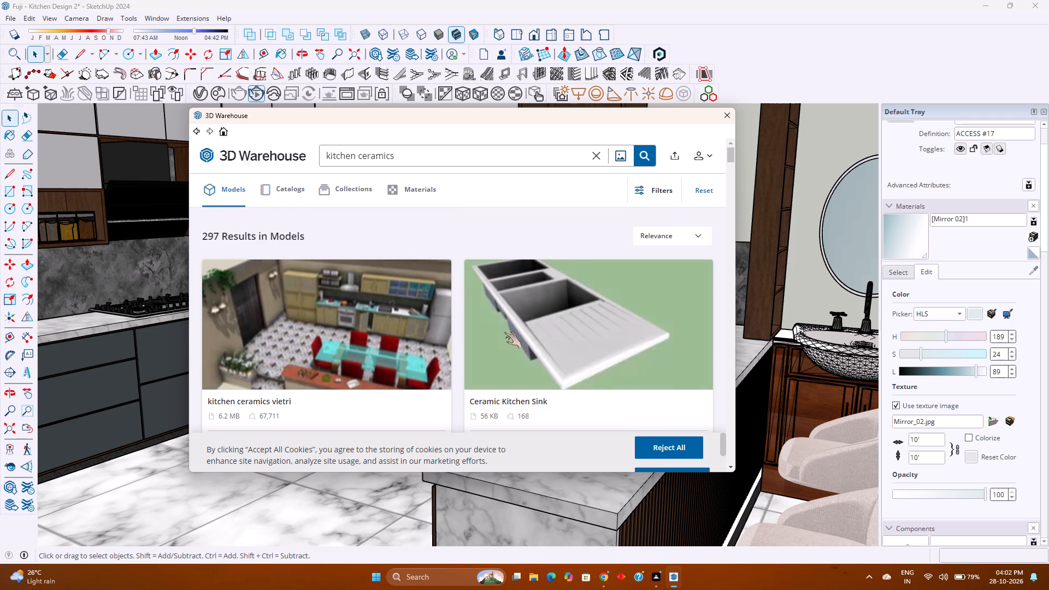
Browse the "kitchen ceramics" model results in the 3D Warehouse for suitable countertop and shelf pieces, and close the library.
scroll(504, 332, down, 9)
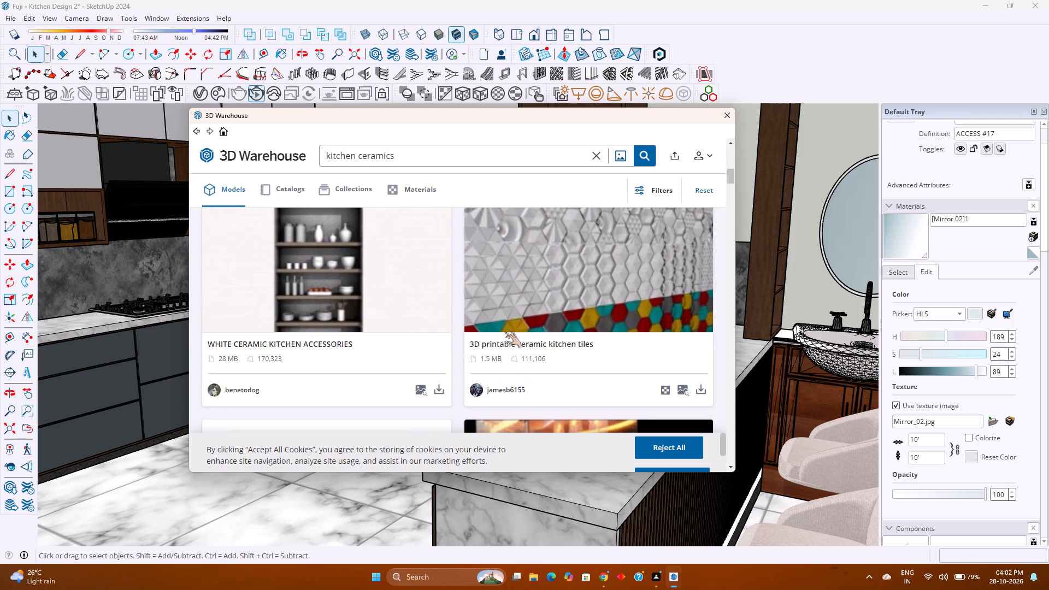
scroll(504, 332, down, 8)
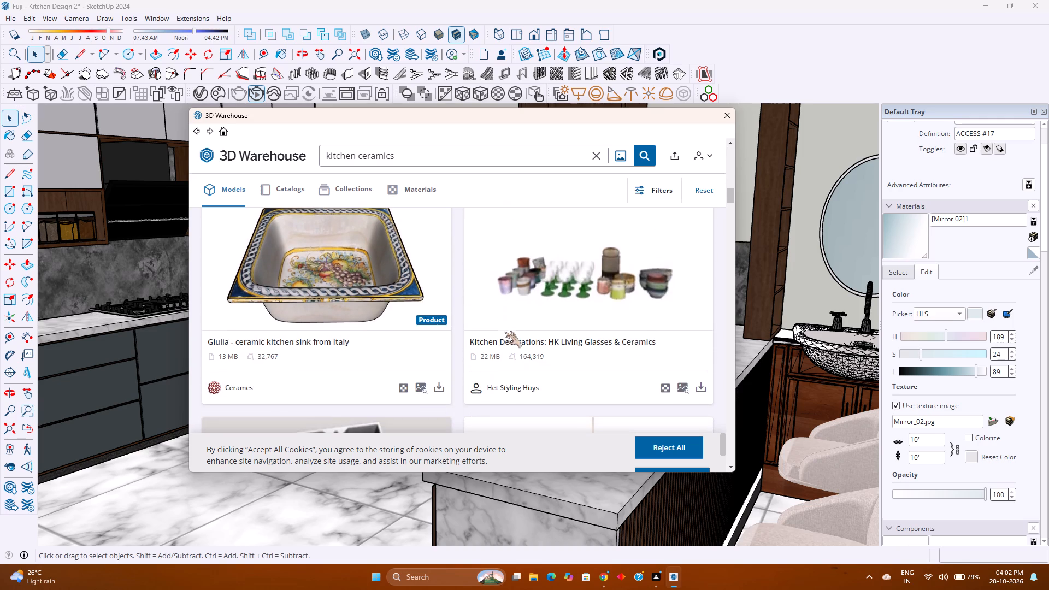
scroll(504, 332, down, 3)
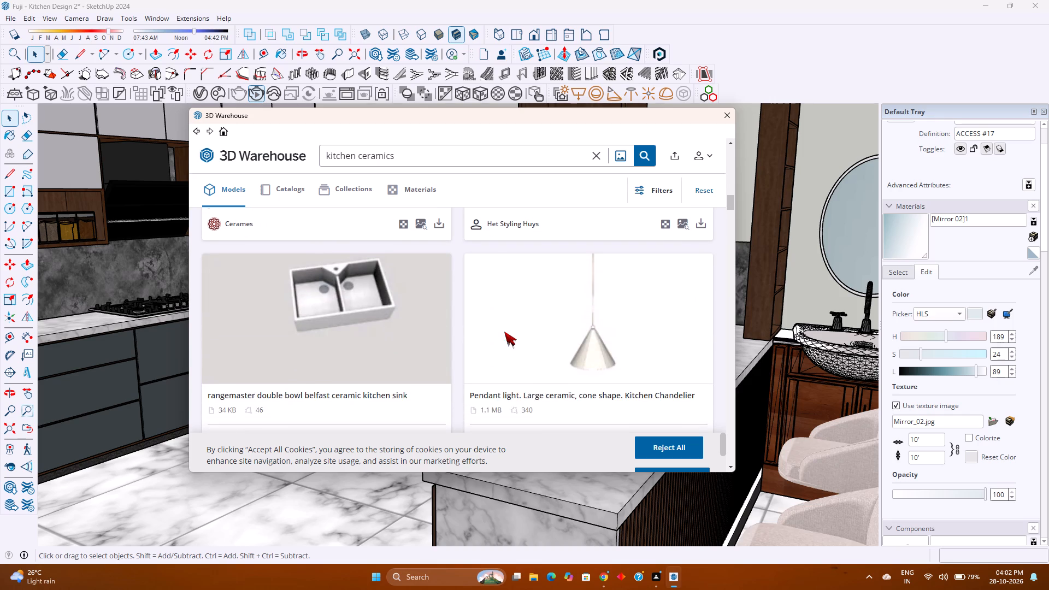
scroll(504, 332, down, 9)
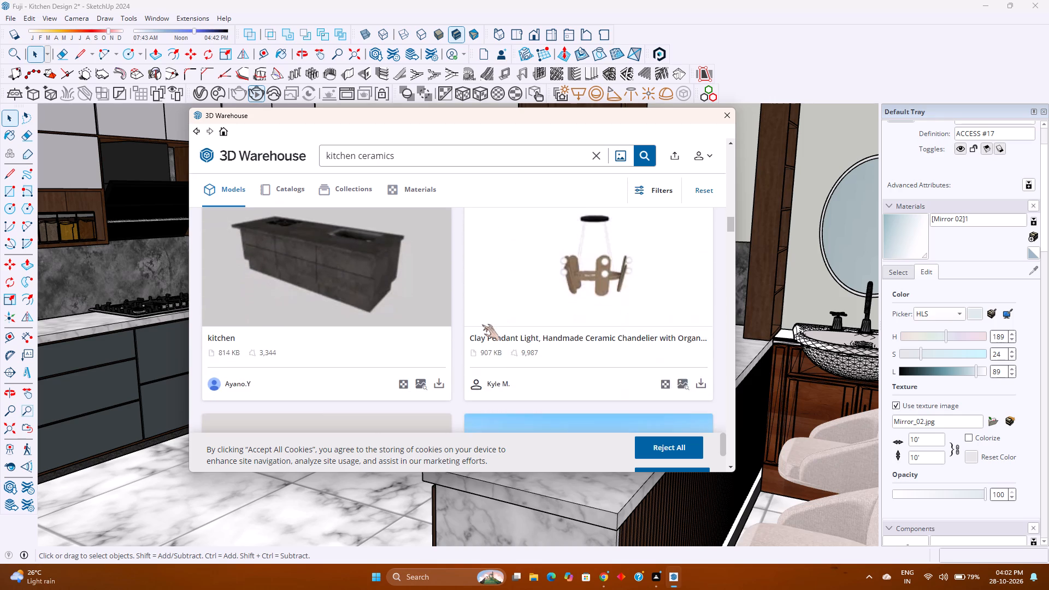
scroll(482, 324, down, 10)
scroll(482, 324, up, 2)
scroll(482, 324, down, 2)
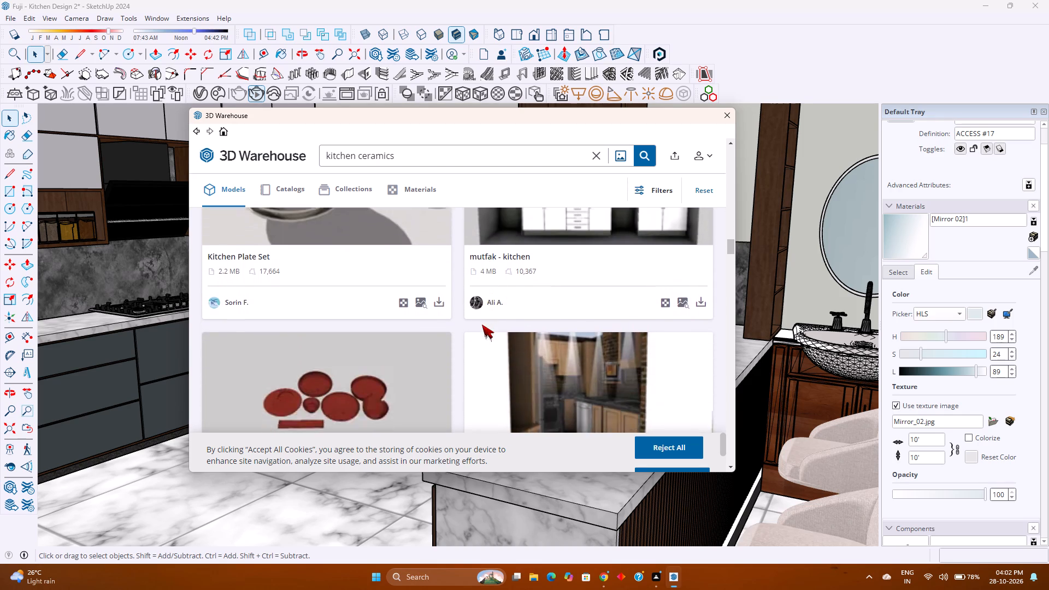
scroll(482, 324, down, 9)
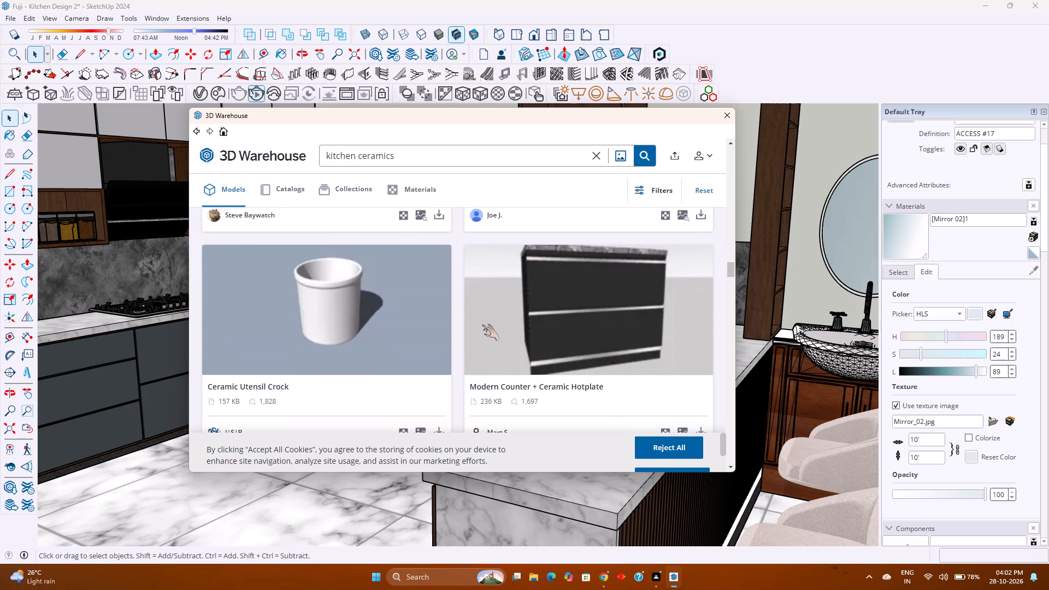
scroll(482, 324, down, 12)
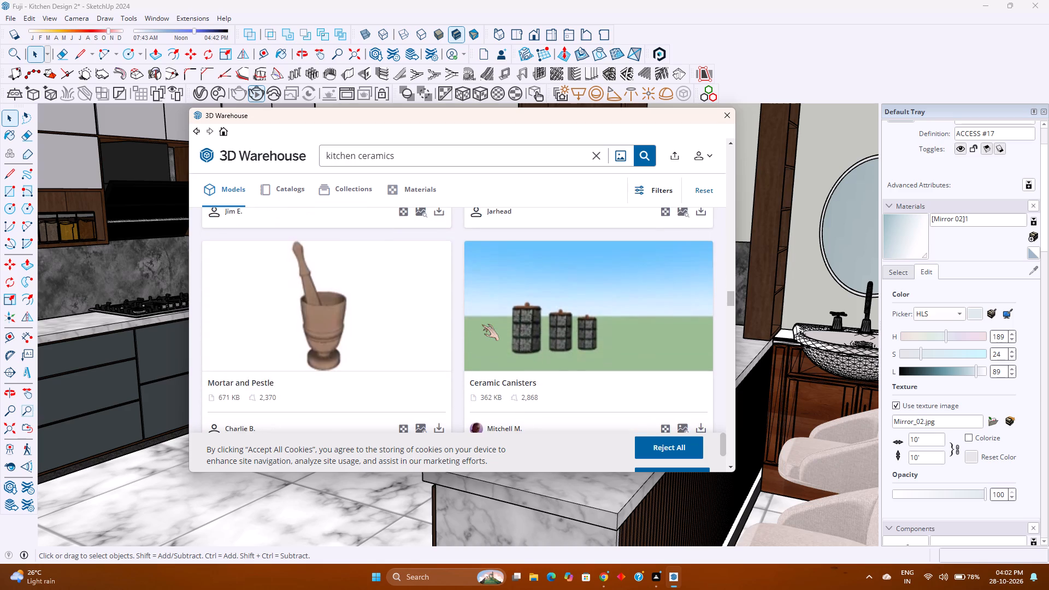
scroll(482, 324, down, 3)
scroll(482, 324, up, 4)
scroll(482, 324, down, 6)
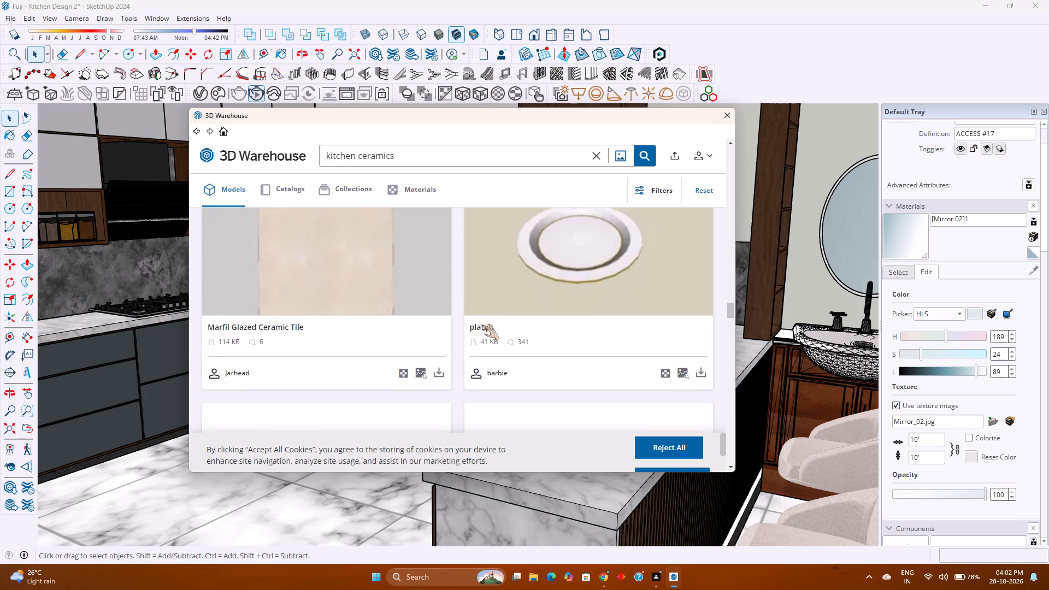
scroll(482, 324, down, 17)
scroll(475, 322, down, 5)
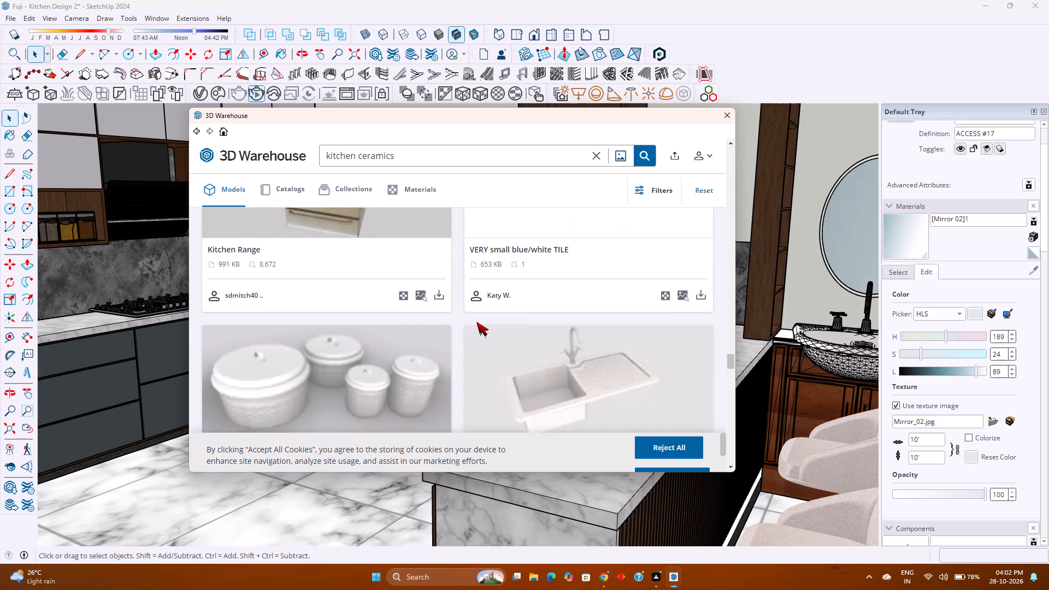
scroll(476, 322, down, 7)
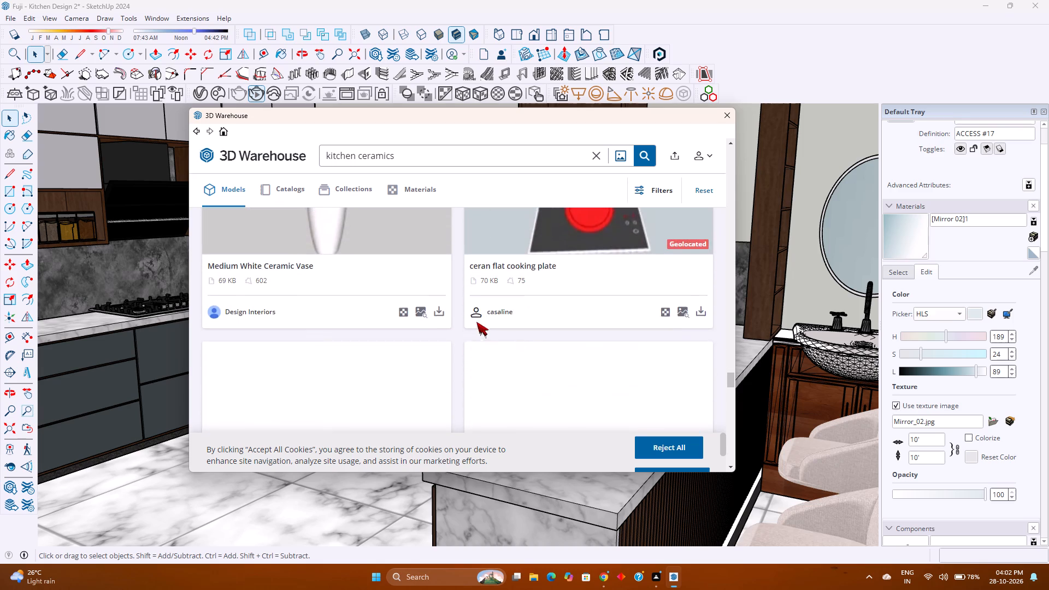
scroll(476, 322, down, 19)
scroll(488, 332, down, 9)
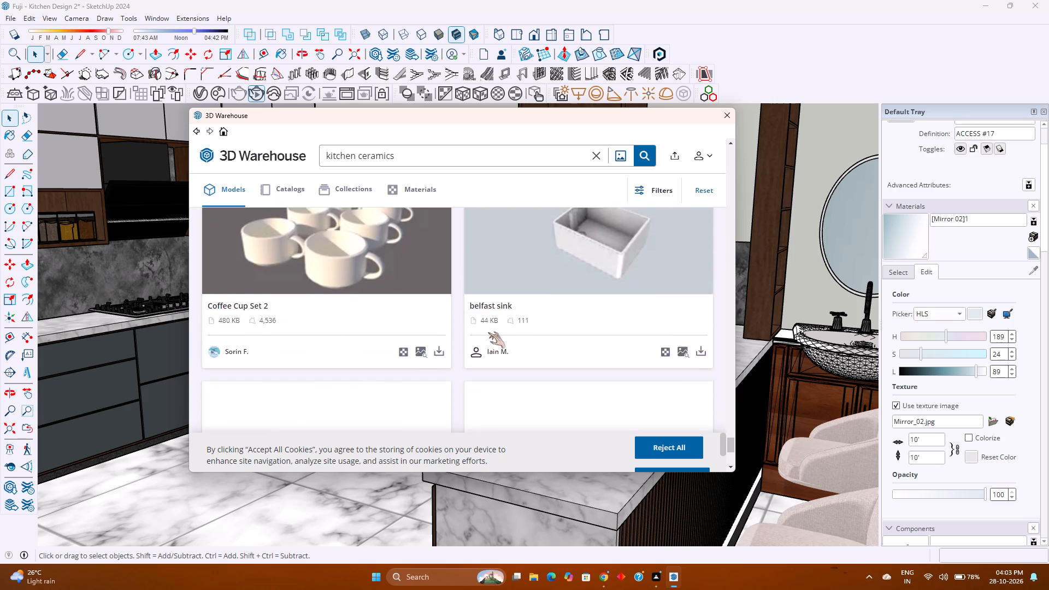
scroll(488, 332, up, 4)
scroll(488, 332, down, 4)
scroll(490, 334, up, 5)
scroll(490, 334, down, 5)
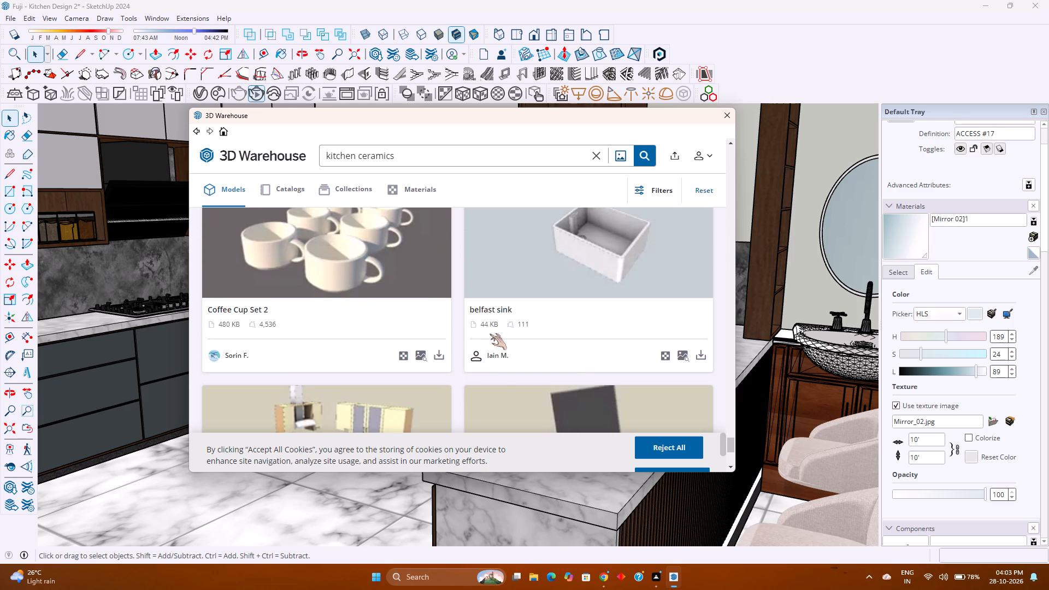
scroll(490, 334, down, 3)
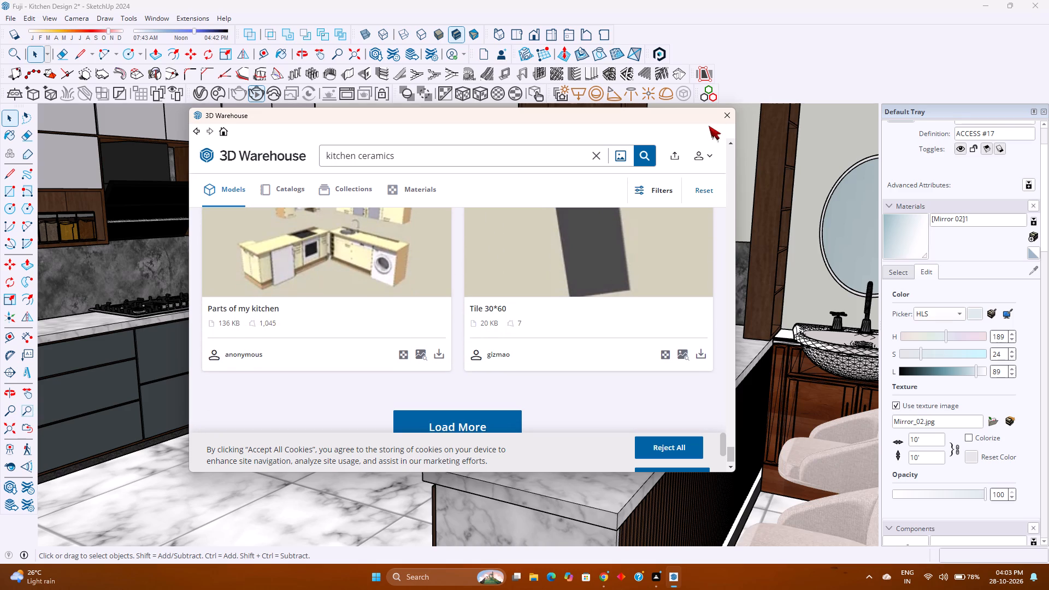
click(720, 119)
Open the false ceiling's nested groups for editing and select the vertical face of the recess below the cove strip.
scroll(557, 266, down, 1)
shift+middle_drag(562, 261, 521, 353)
scroll(523, 327, down, 1)
middle_drag(523, 318, 522, 280)
shift+scroll(522, 278, down, 1)
shift+middle_drag(522, 278, 518, 345)
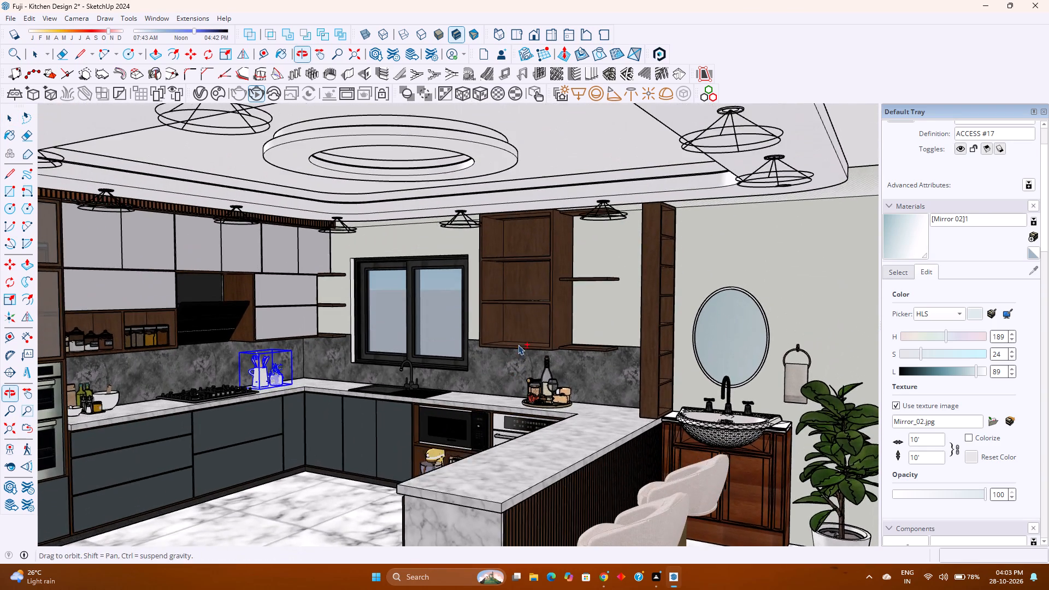
shift+middle_drag(518, 345, 518, 349)
middle_drag(517, 324, 526, 315)
double_click(620, 175)
scroll(620, 175, up, 2)
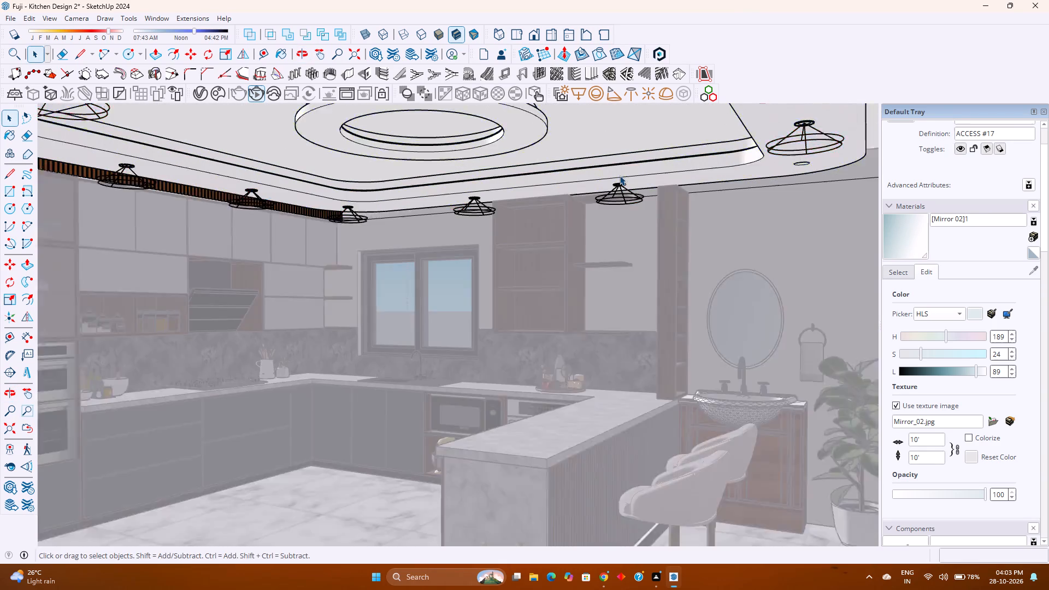
scroll(620, 175, up, 1)
click(620, 175)
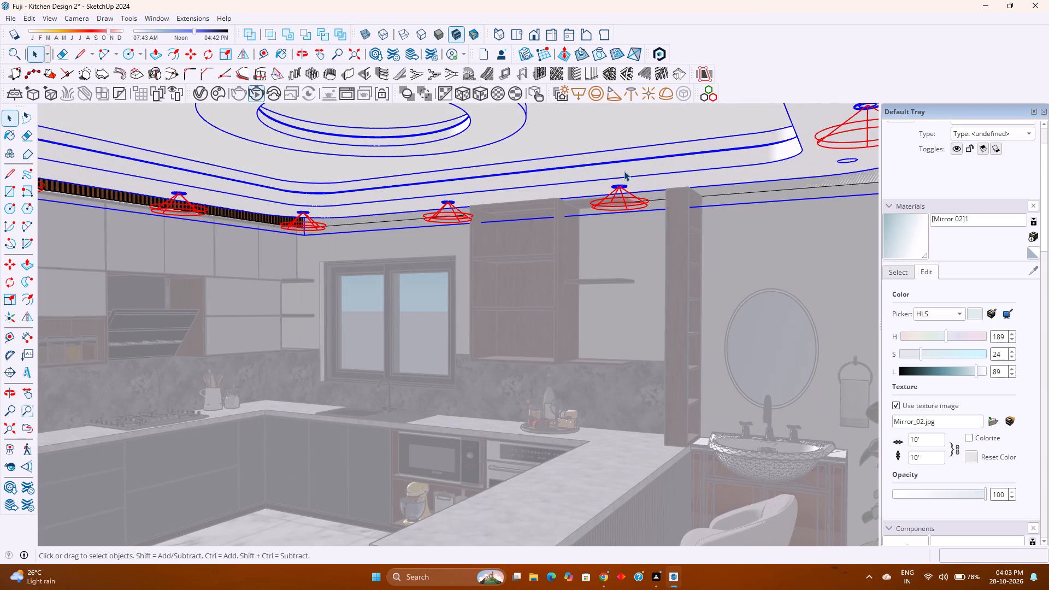
double_click(624, 171)
click(624, 171)
scroll(627, 172, up, 3)
double_click(628, 172)
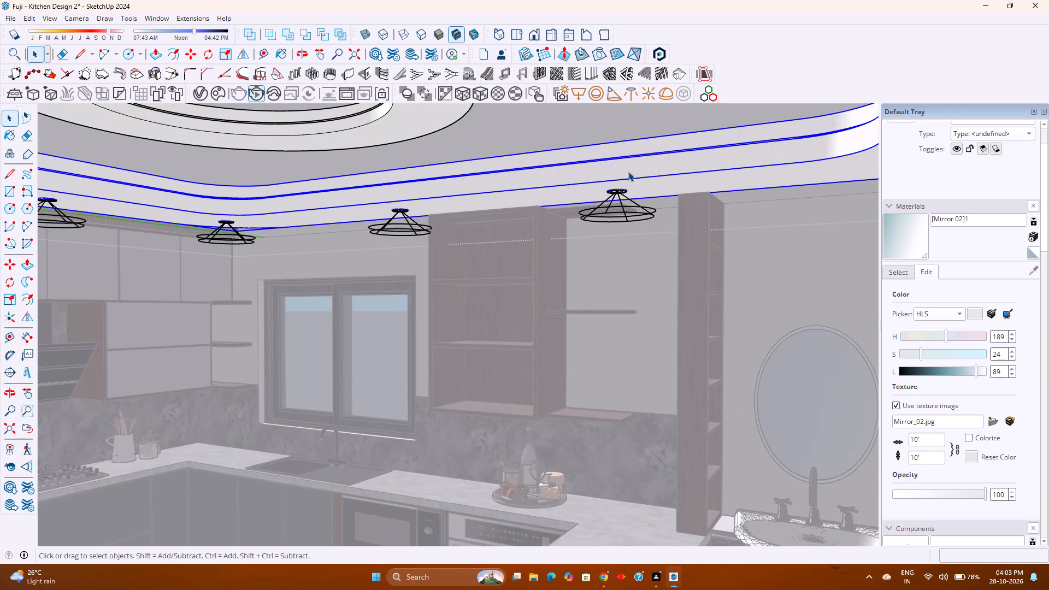
scroll(628, 172, down, 2)
middle_drag(628, 172, 637, 175)
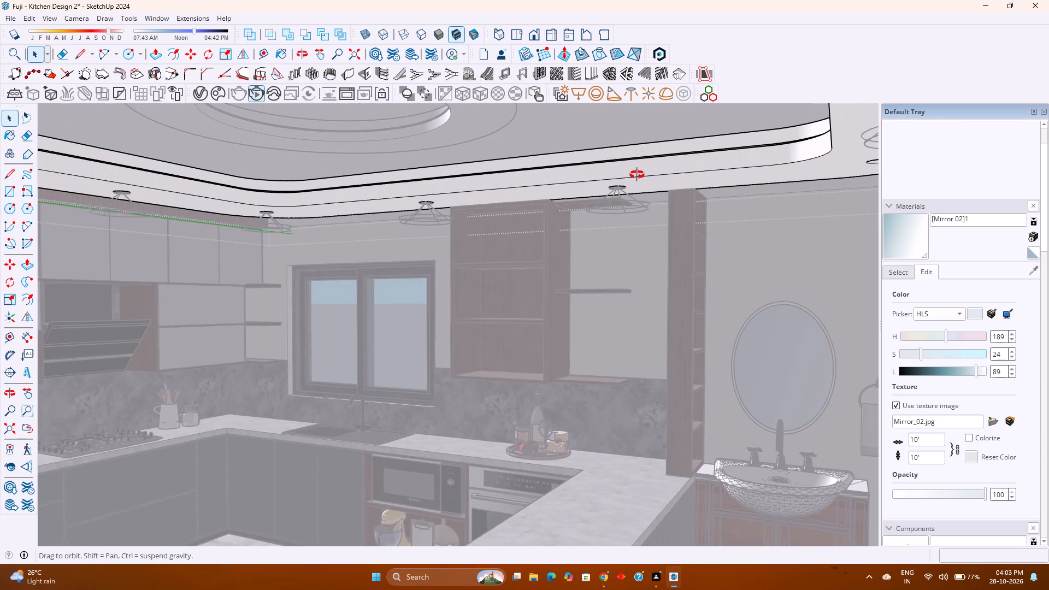
middle_drag(637, 175, 714, 189)
click(650, 166)
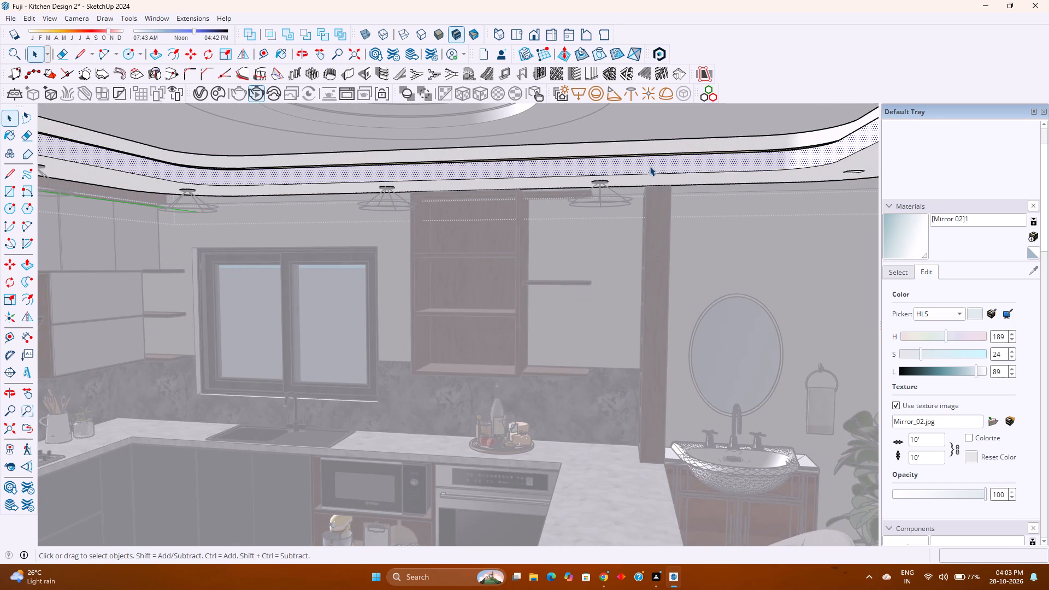
Place a vertical guide on the ceiling recess face about 2' 5 3/16" from the edge of the tall wooden unit.
click(261, 53)
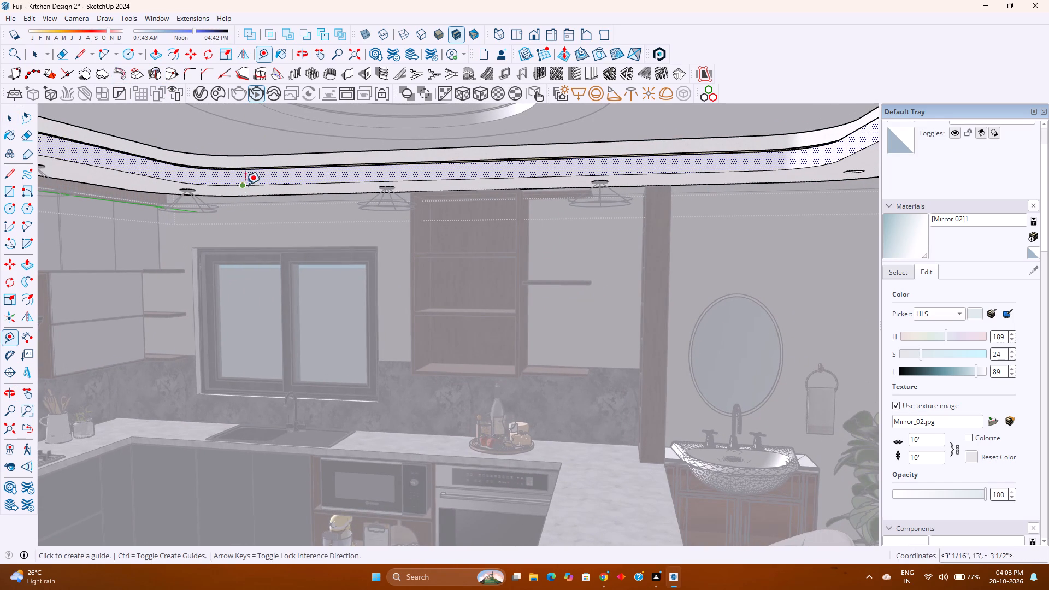
click(248, 175)
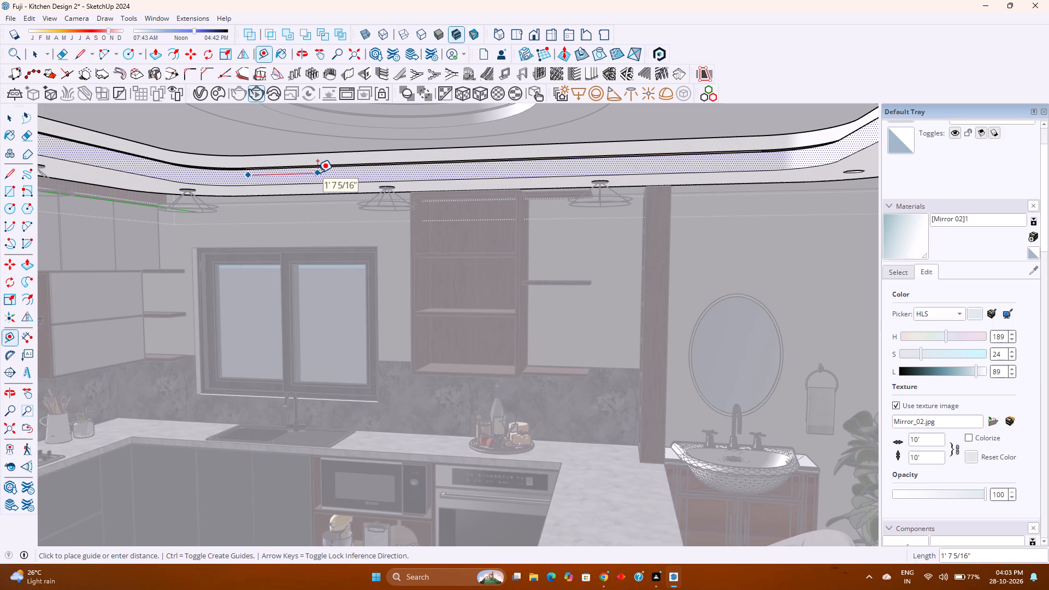
key(Escape)
click(673, 242)
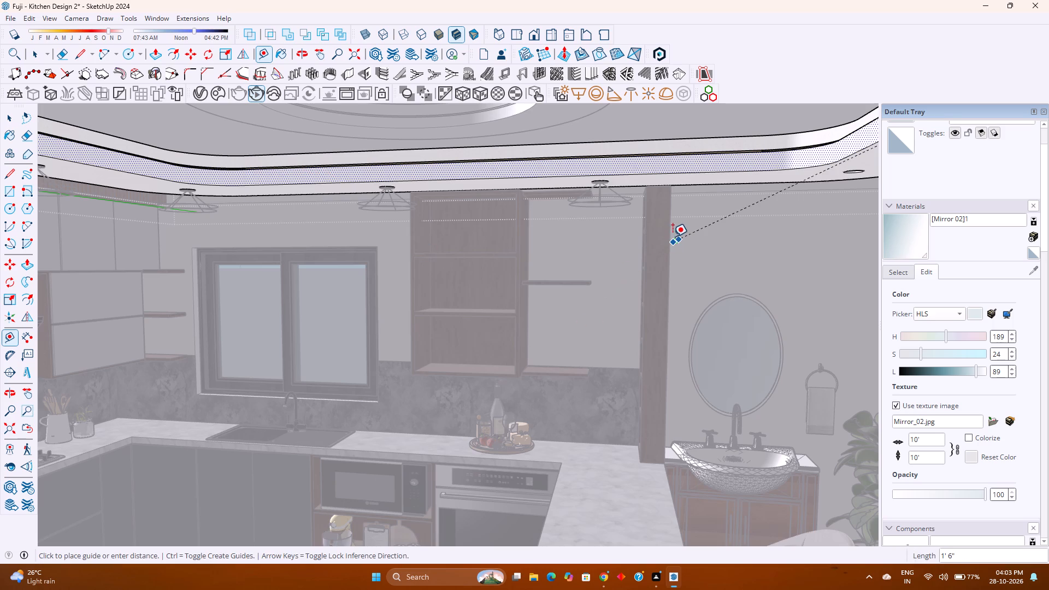
key(Escape)
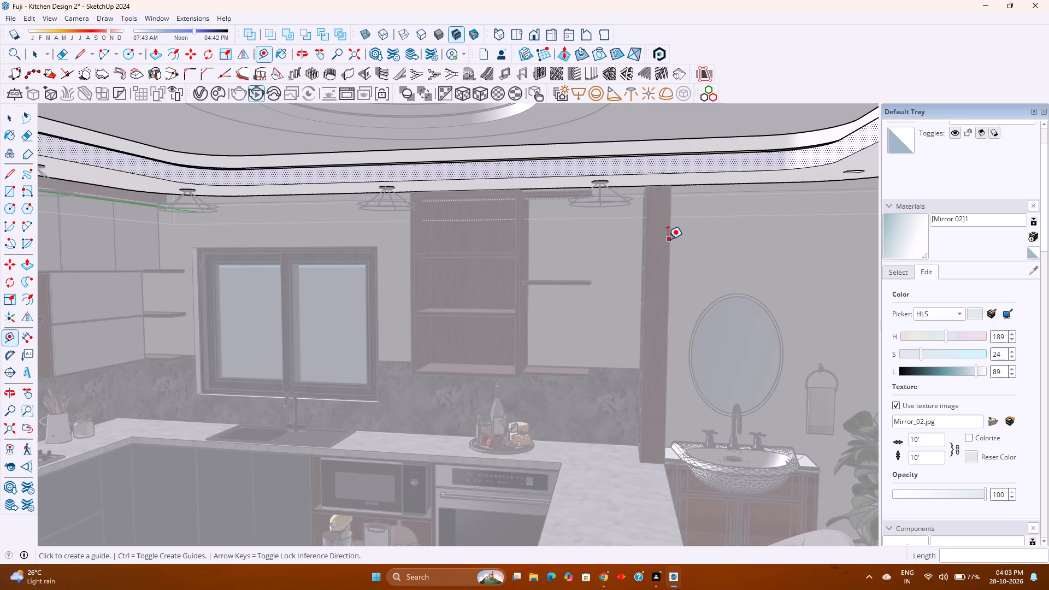
click(670, 239)
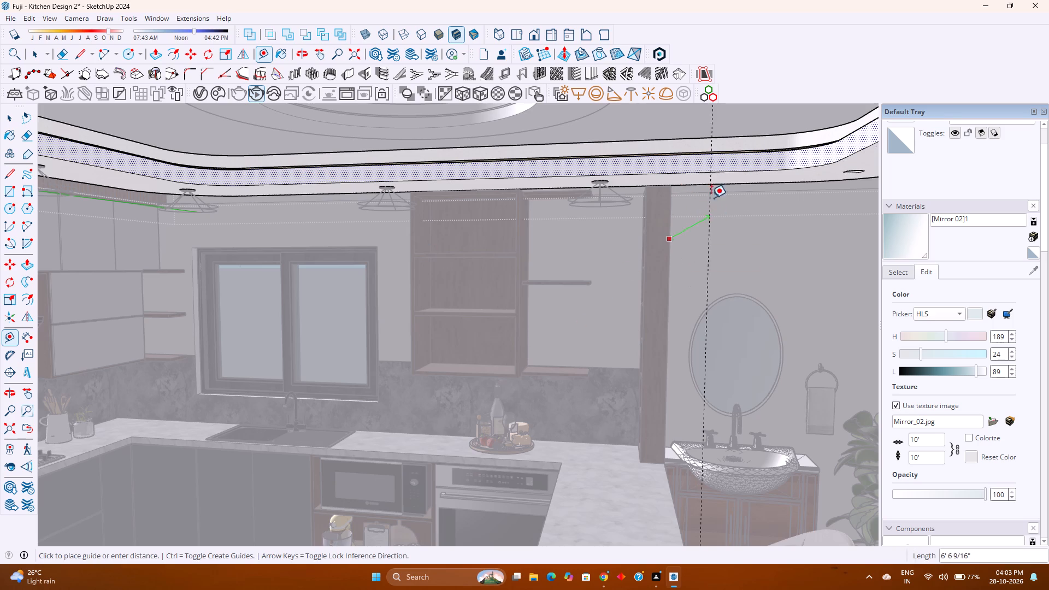
click(784, 168)
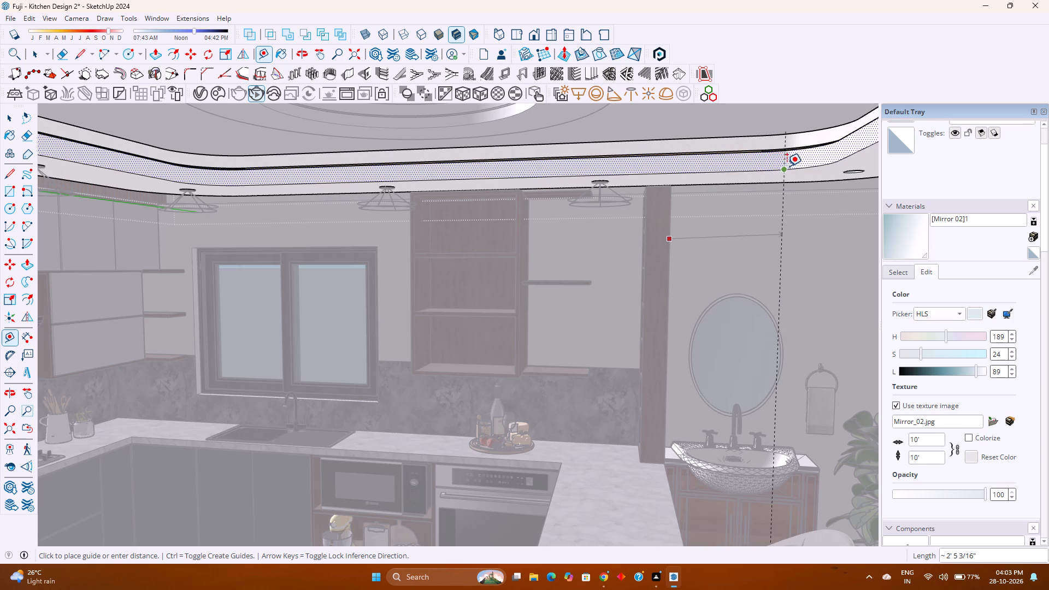
Add a parallel guide along the red axis about 1' 10 7/16" from the first, aligned with the tall wooden unit's base corner.
click(786, 158)
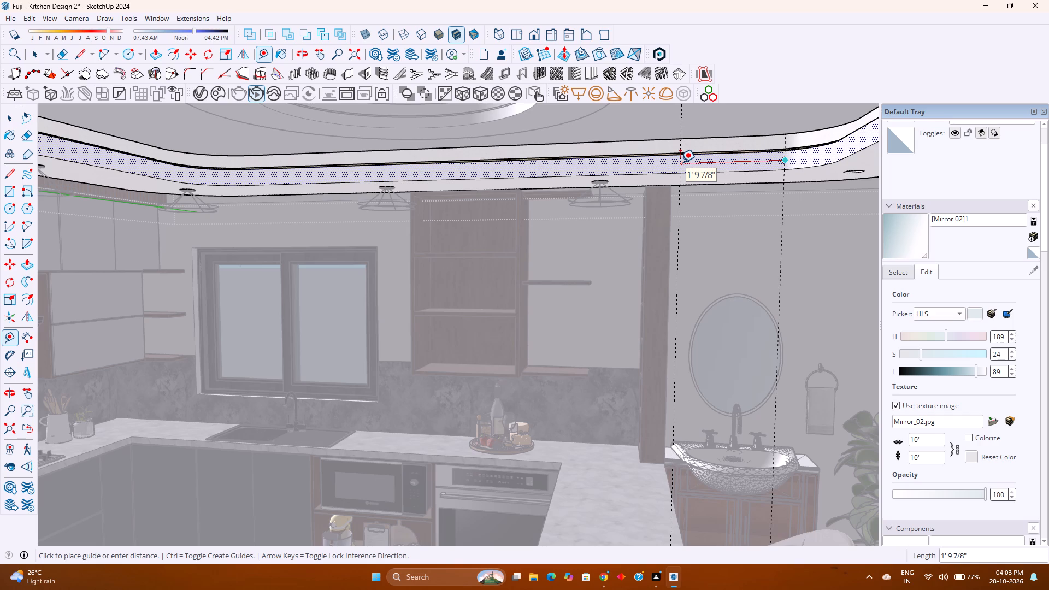
key(Right)
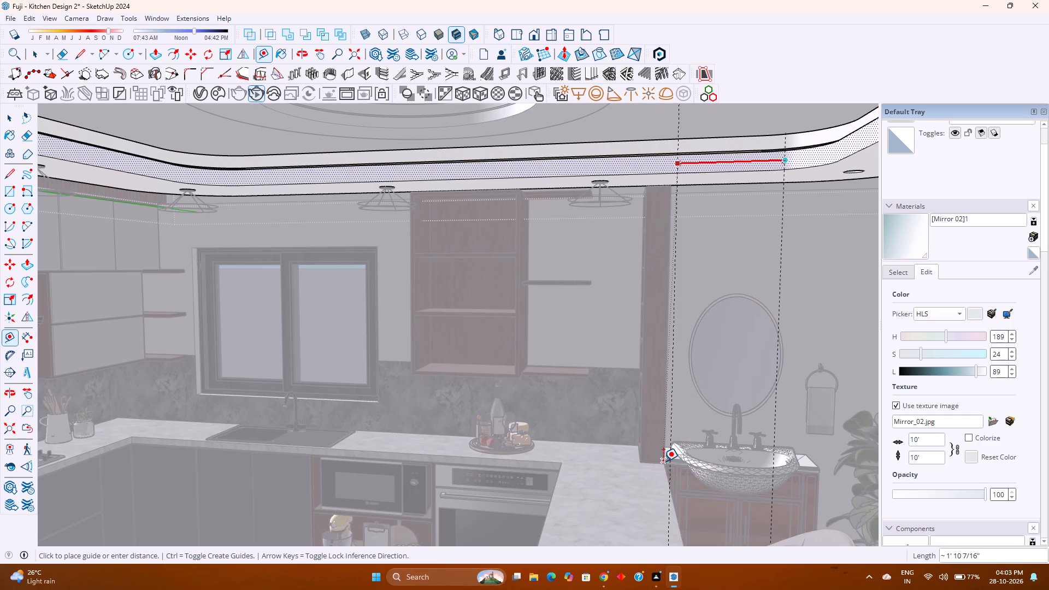
click(663, 461)
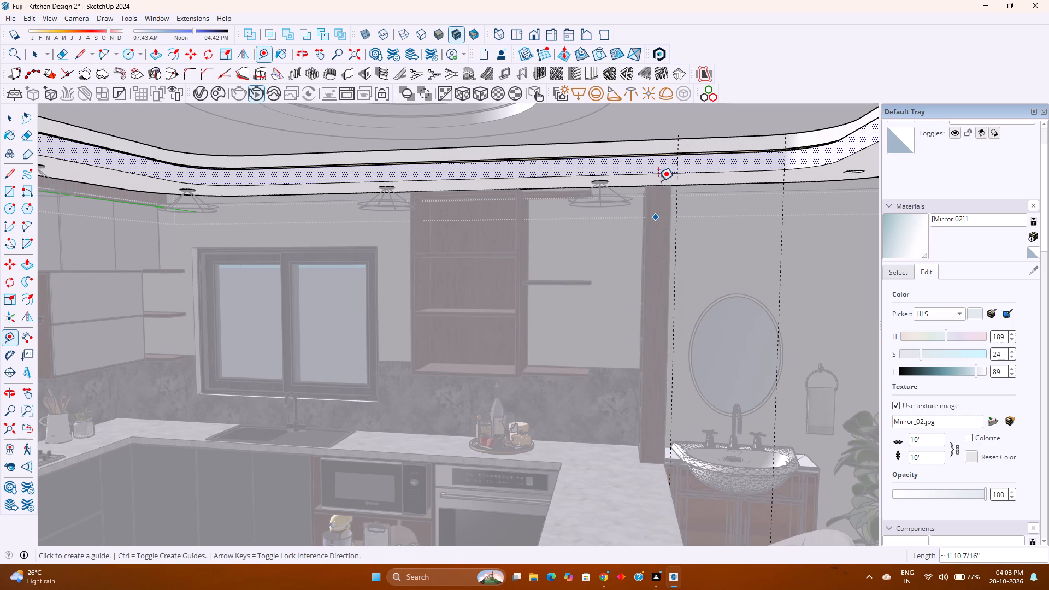
Add a parallel guide on the recess face 6" from the guide at the tall unit's edge, towards the window.
scroll(674, 161, up, 5)
click(679, 162)
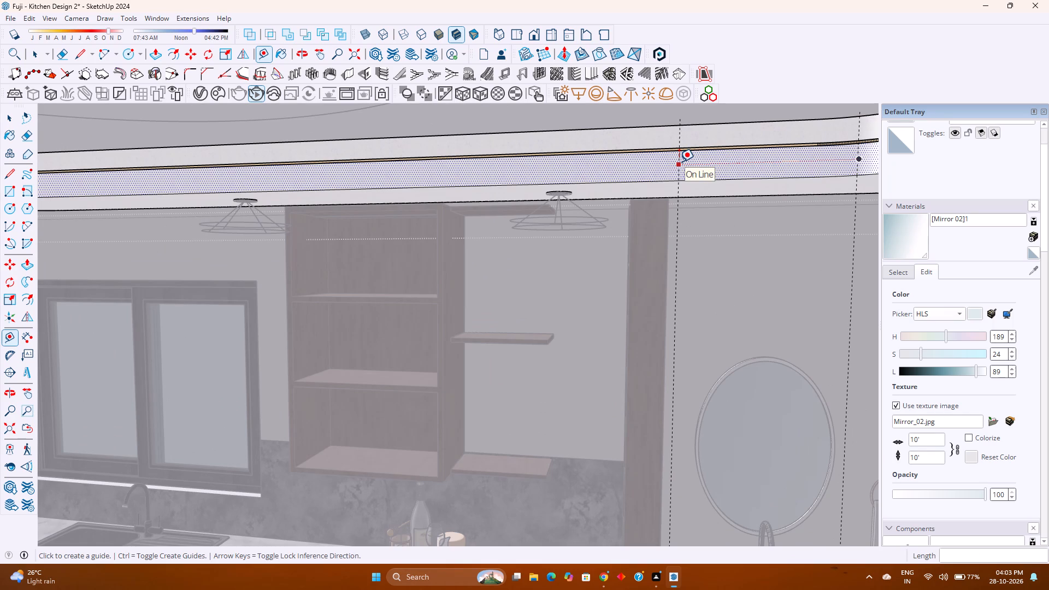
key(Escape)
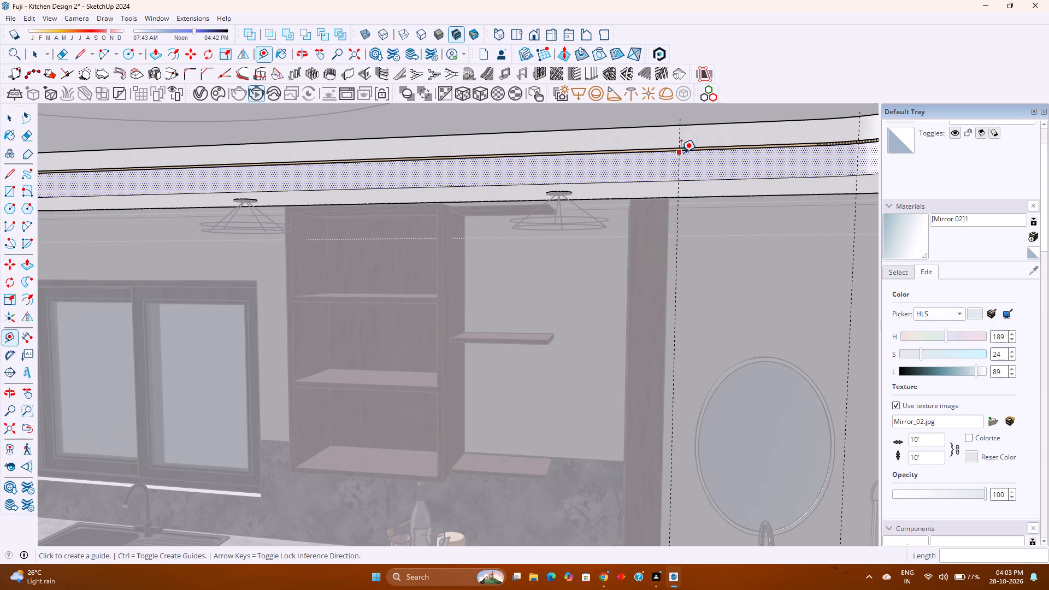
click(677, 150)
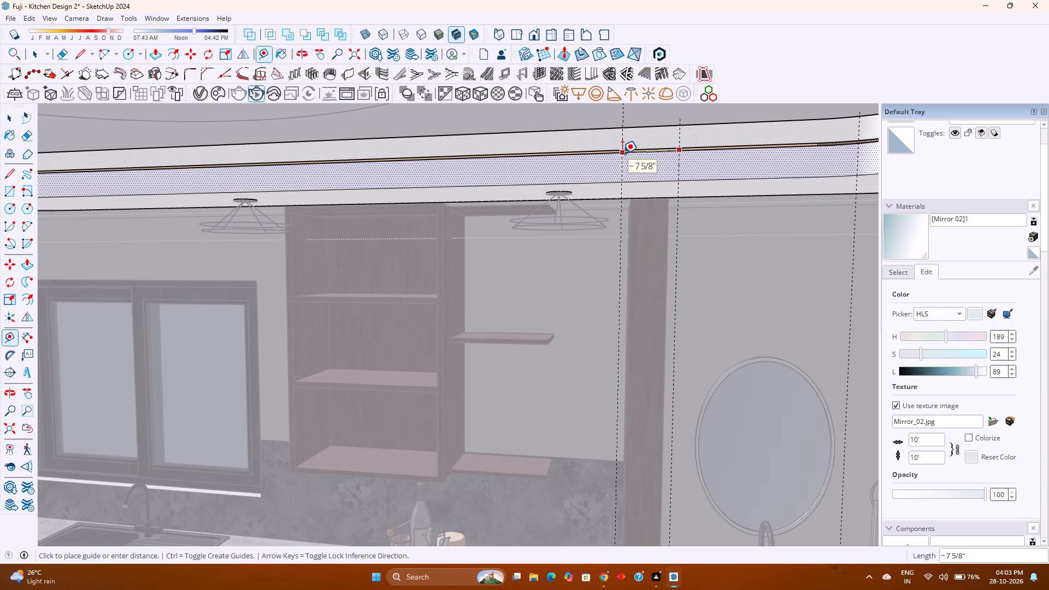
key(6)
key(Return)
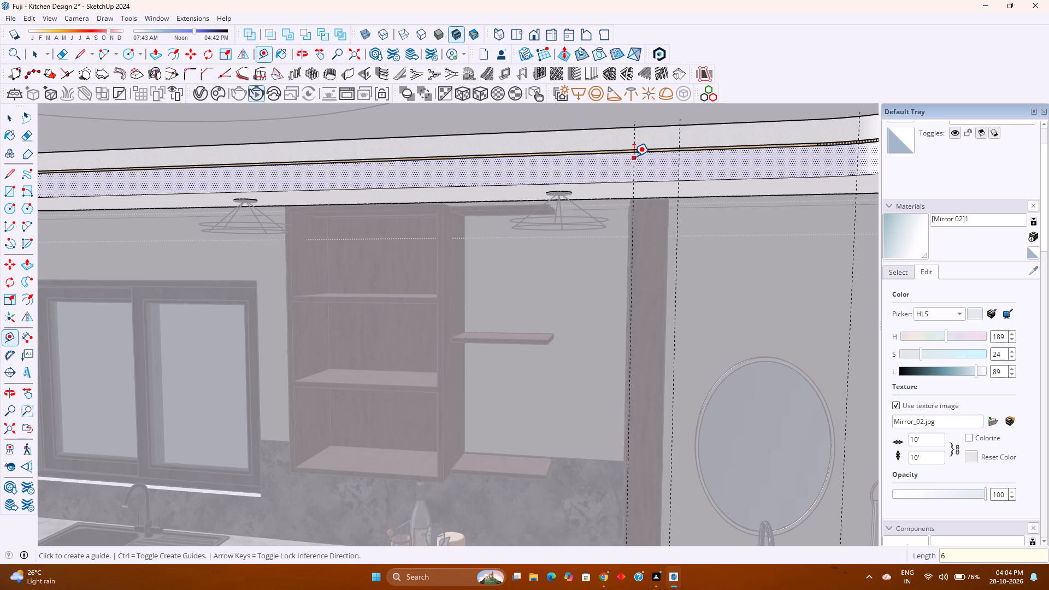
Add another parallel guide on the recess face 4" beyond the 6" offset guide, towards the window.
scroll(634, 156, up, 4)
click(632, 158)
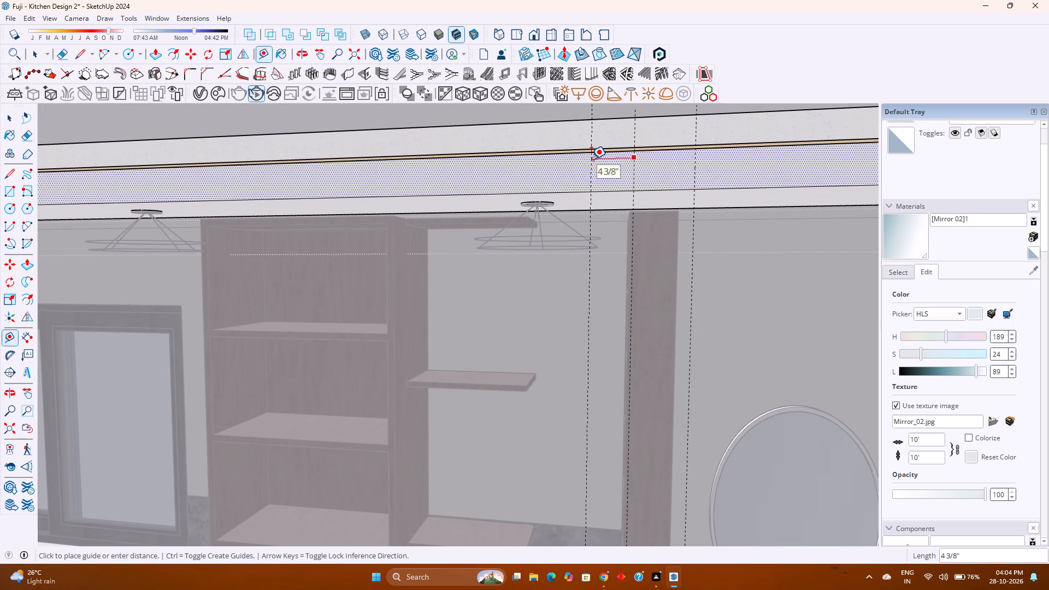
key(4)
key(Return)
scroll(621, 192, up, 2)
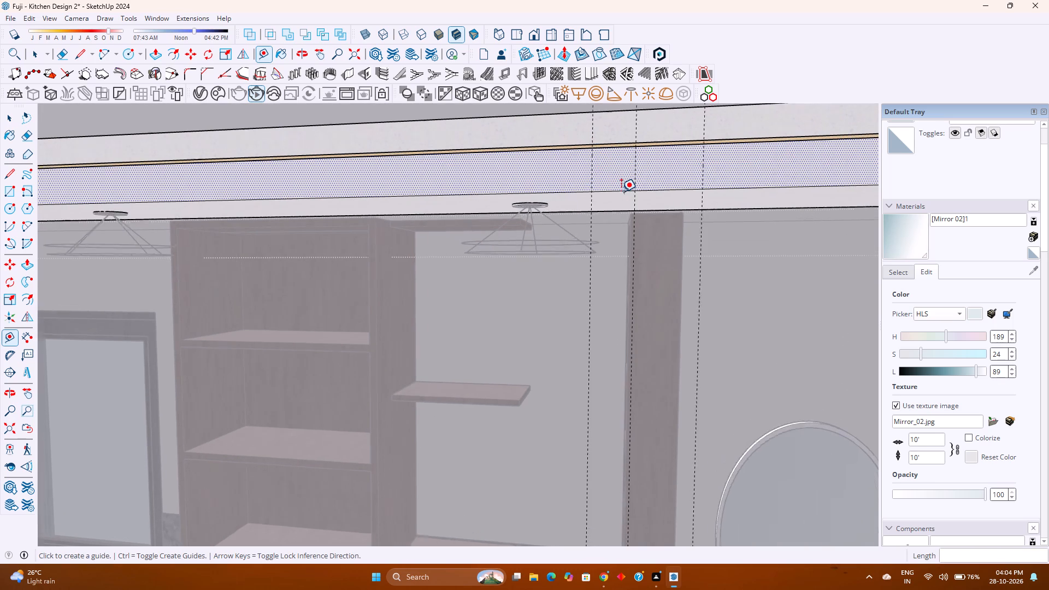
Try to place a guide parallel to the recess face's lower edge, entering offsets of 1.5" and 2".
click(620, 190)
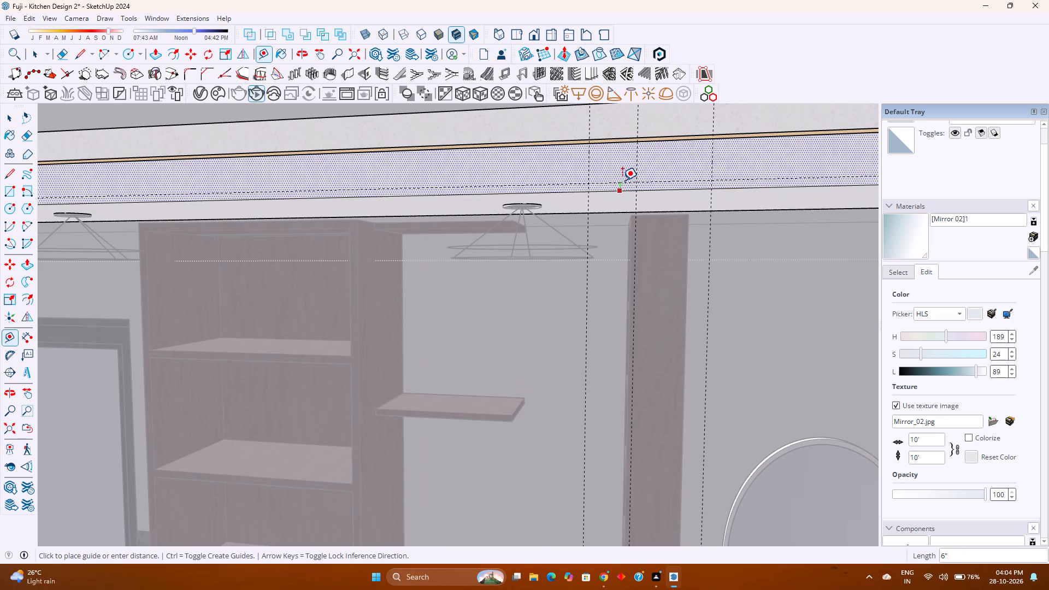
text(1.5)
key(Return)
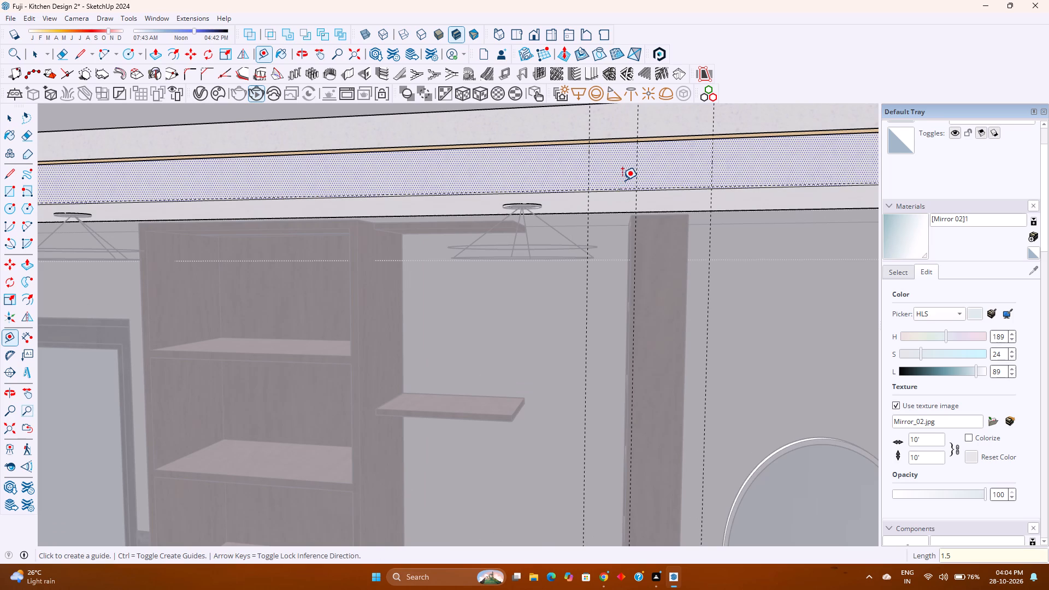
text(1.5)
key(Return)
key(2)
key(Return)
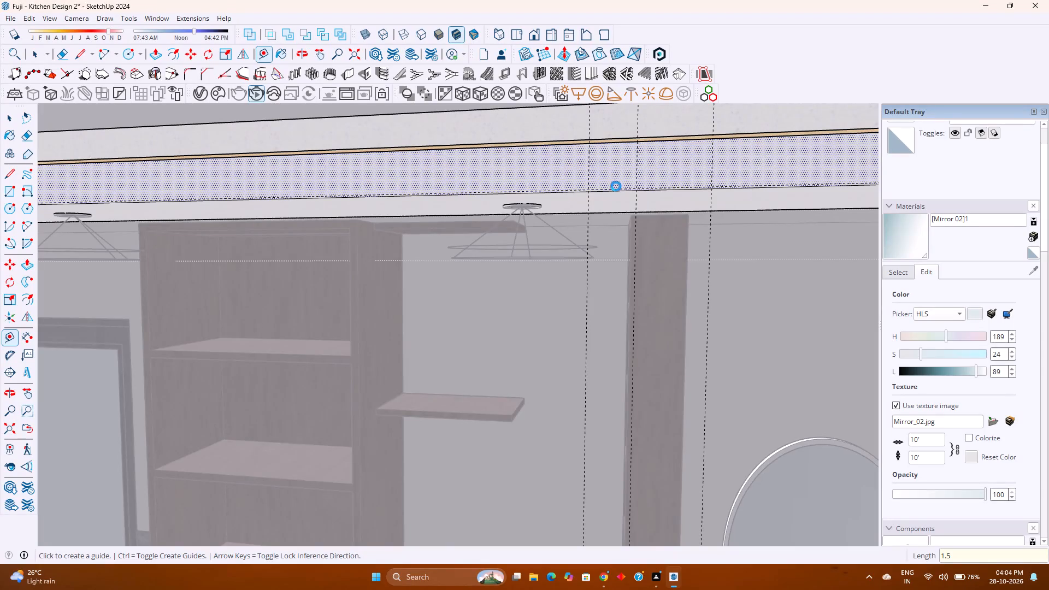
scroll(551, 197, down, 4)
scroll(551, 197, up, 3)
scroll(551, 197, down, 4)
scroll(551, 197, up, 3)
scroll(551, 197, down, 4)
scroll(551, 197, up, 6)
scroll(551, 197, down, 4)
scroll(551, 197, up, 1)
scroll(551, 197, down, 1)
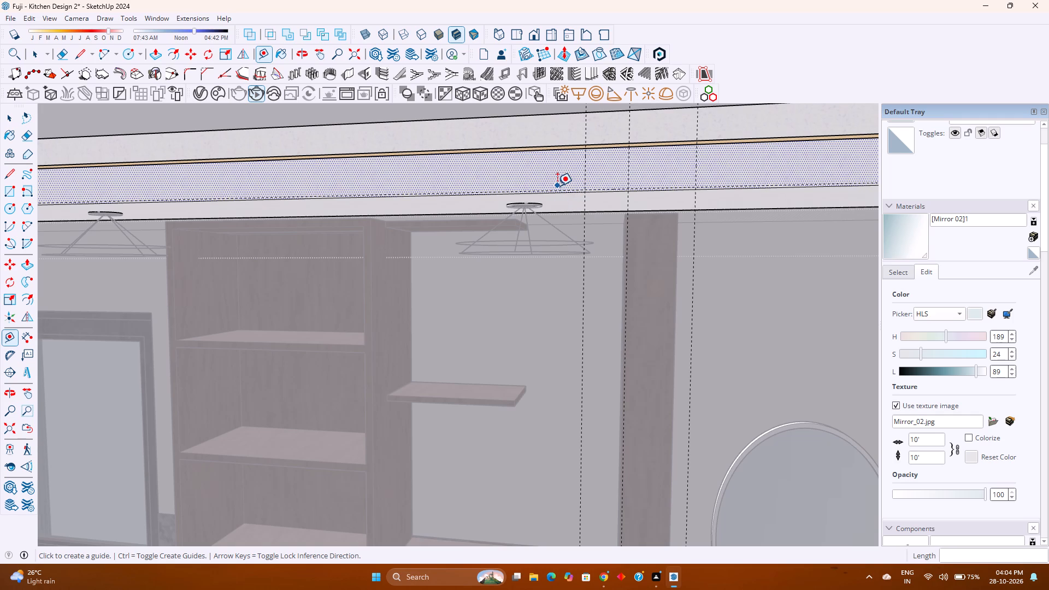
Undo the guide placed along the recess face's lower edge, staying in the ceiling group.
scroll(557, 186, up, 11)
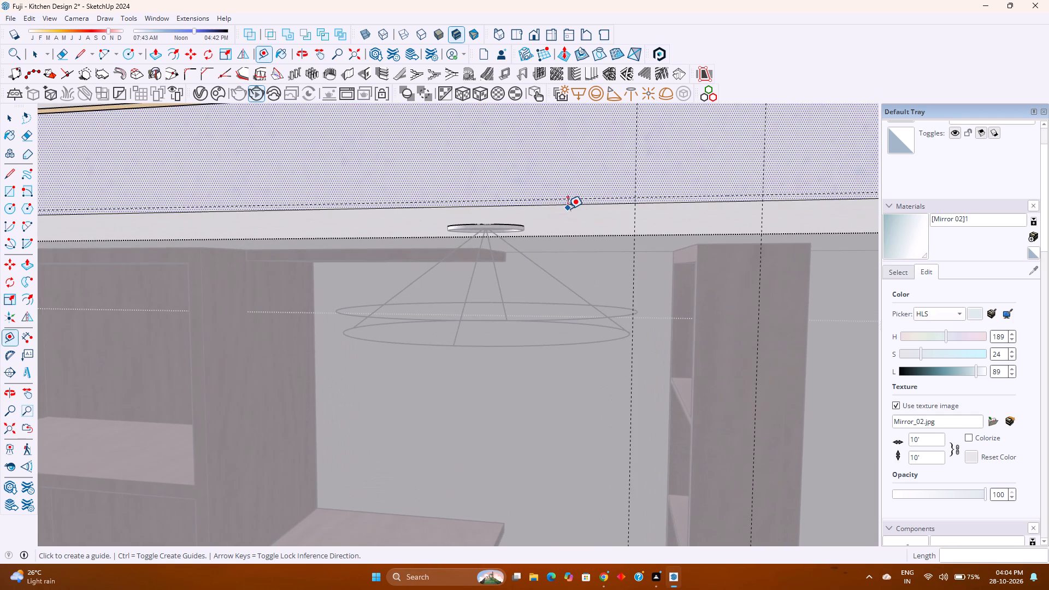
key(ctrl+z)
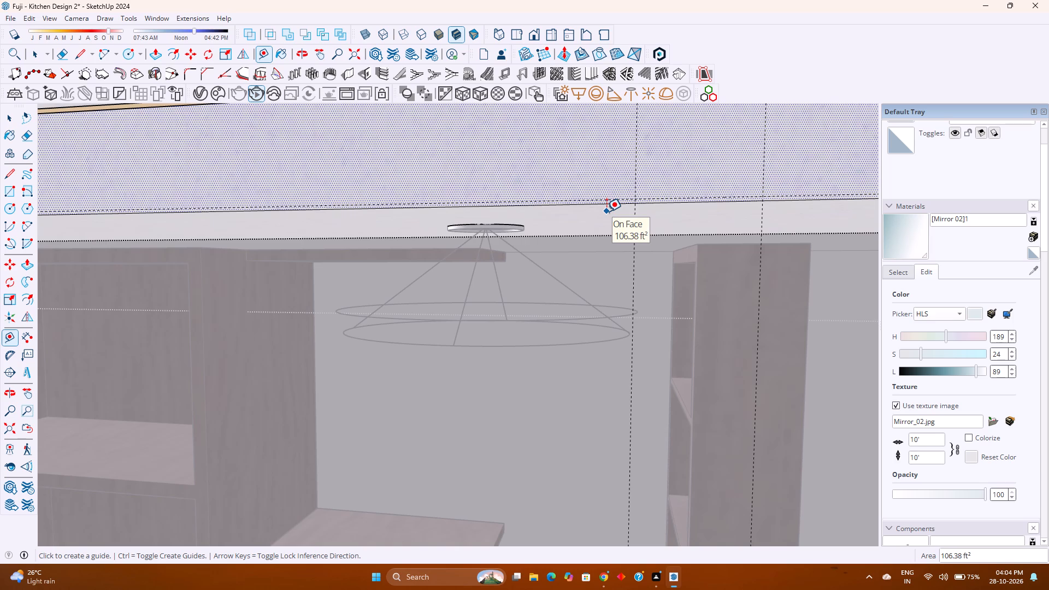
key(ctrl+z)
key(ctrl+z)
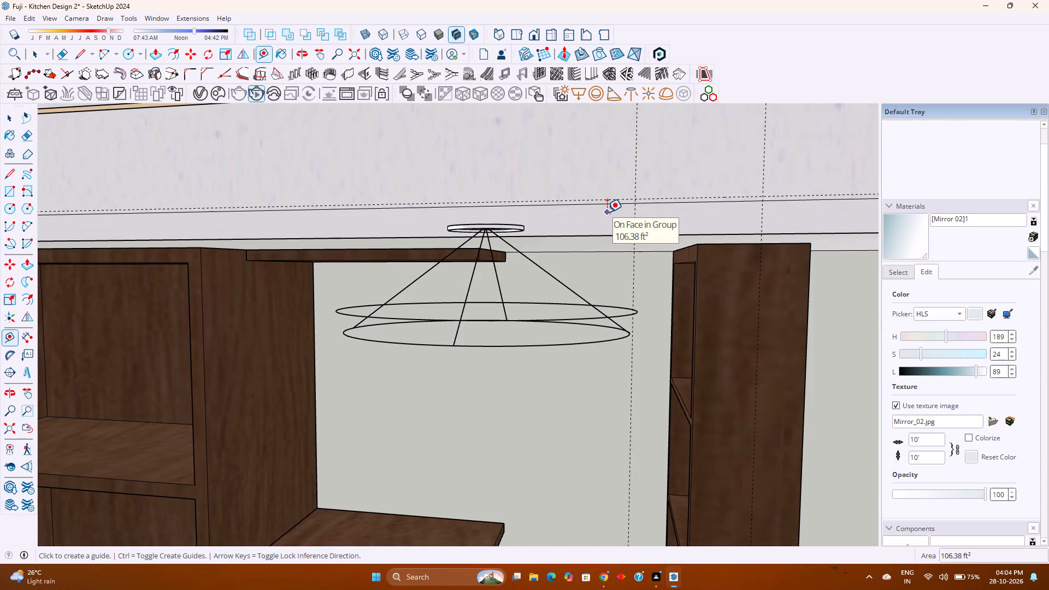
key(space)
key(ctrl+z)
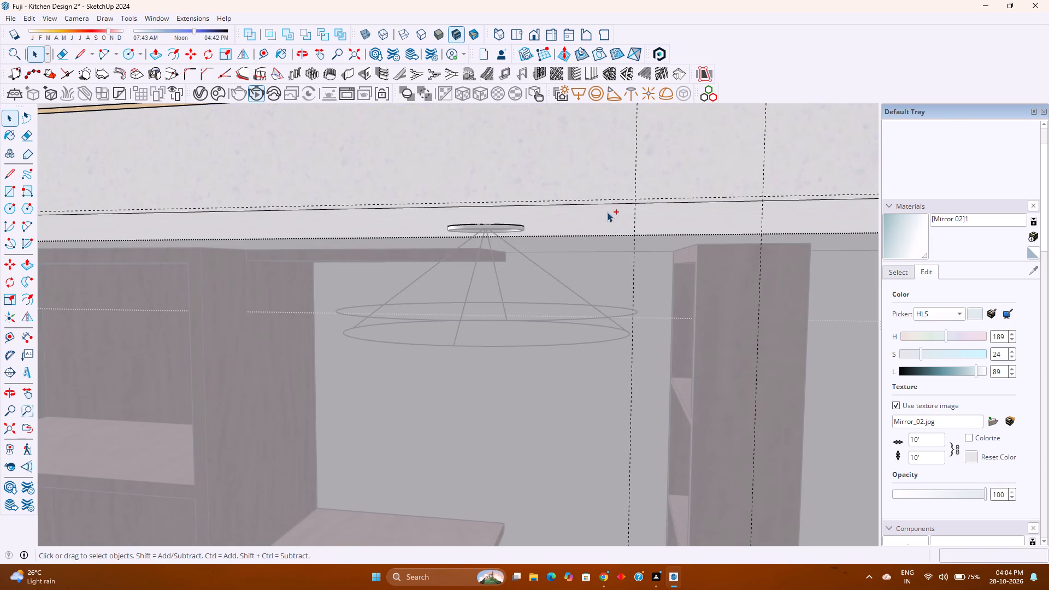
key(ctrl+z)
Place a horizontal guide on the ceiling recess face 1" above its lower edge.
click(272, 55)
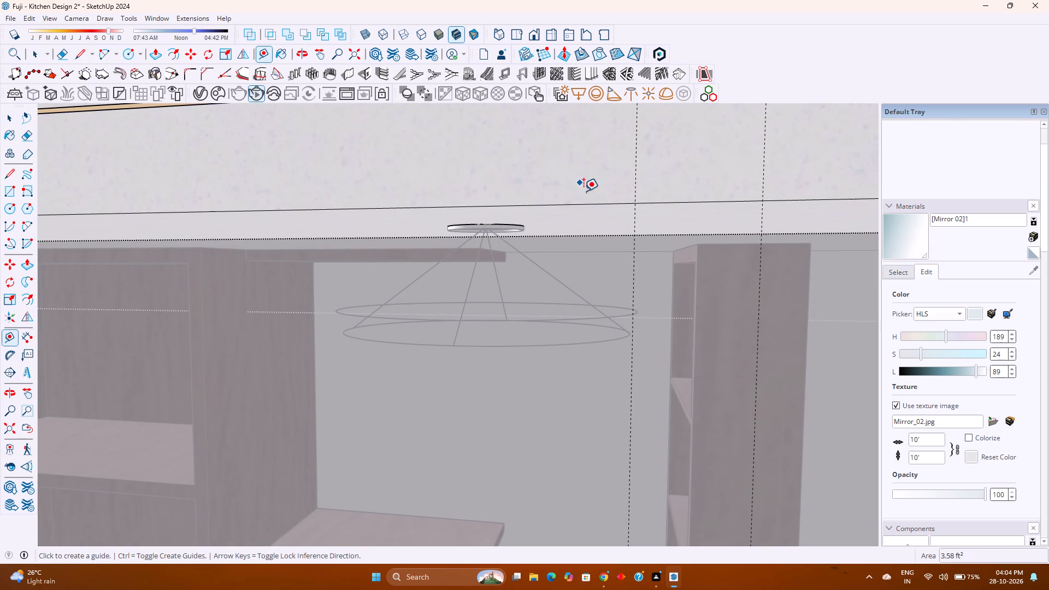
click(587, 203)
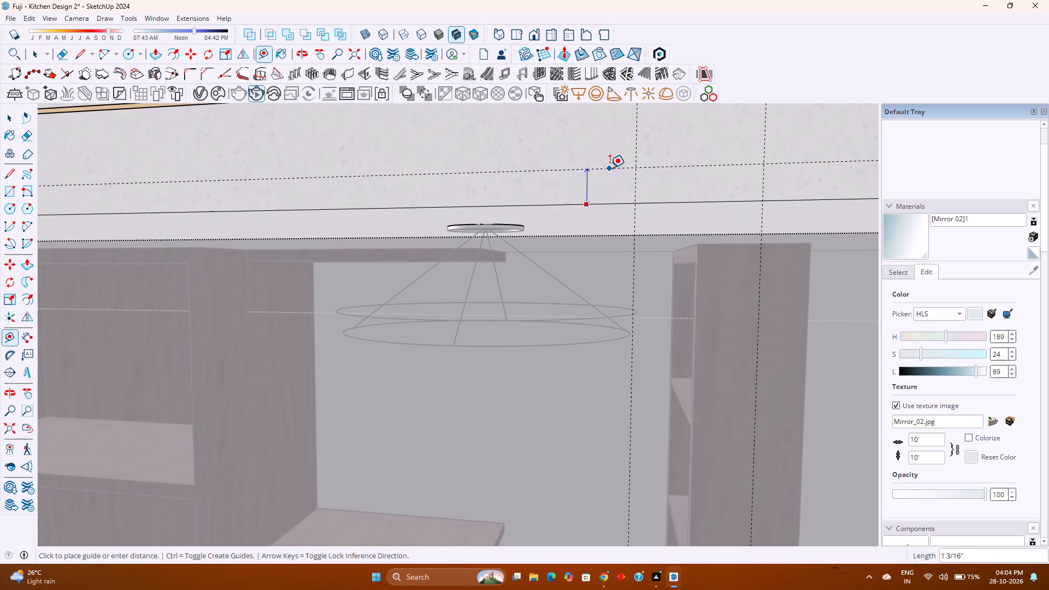
key(1)
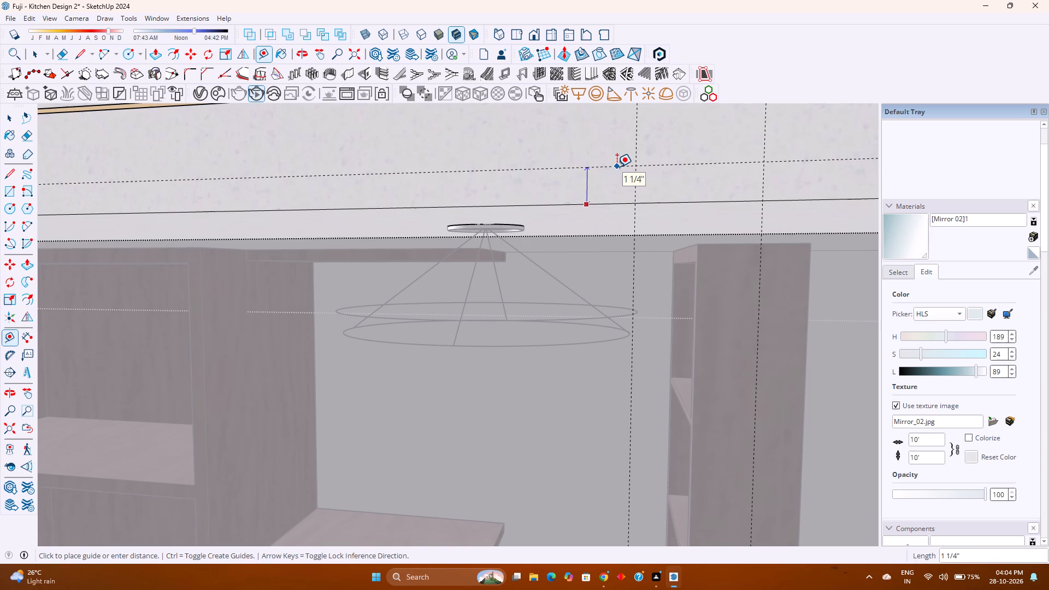
key(Return)
Add a parallel horizontal guide on the recess face about 2" above the 1" offset guide.
scroll(593, 182, down, 4)
shift+middle_click(593, 182)
shift+middle_drag(593, 182, 553, 246)
shift+middle_click(553, 246)
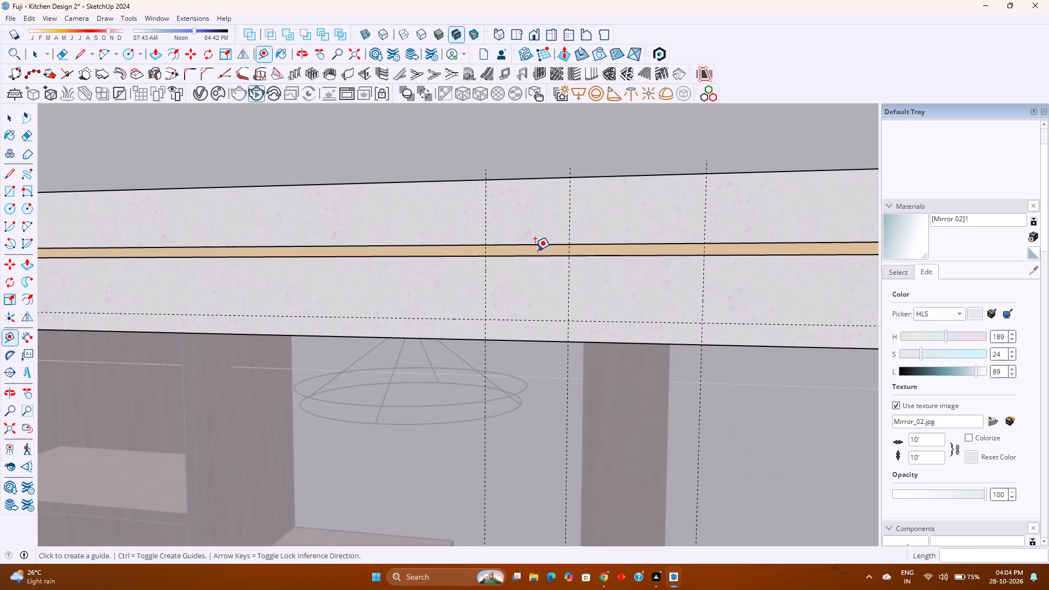
scroll(524, 279, down, 10)
scroll(499, 305, up, 5)
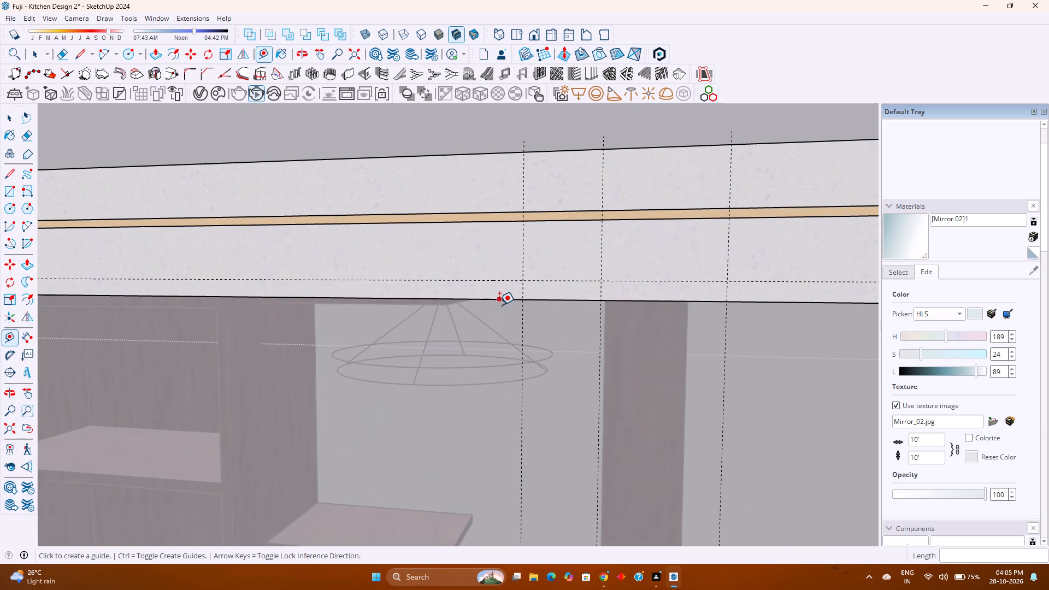
key(Escape)
scroll(494, 293, up, 2)
click(497, 276)
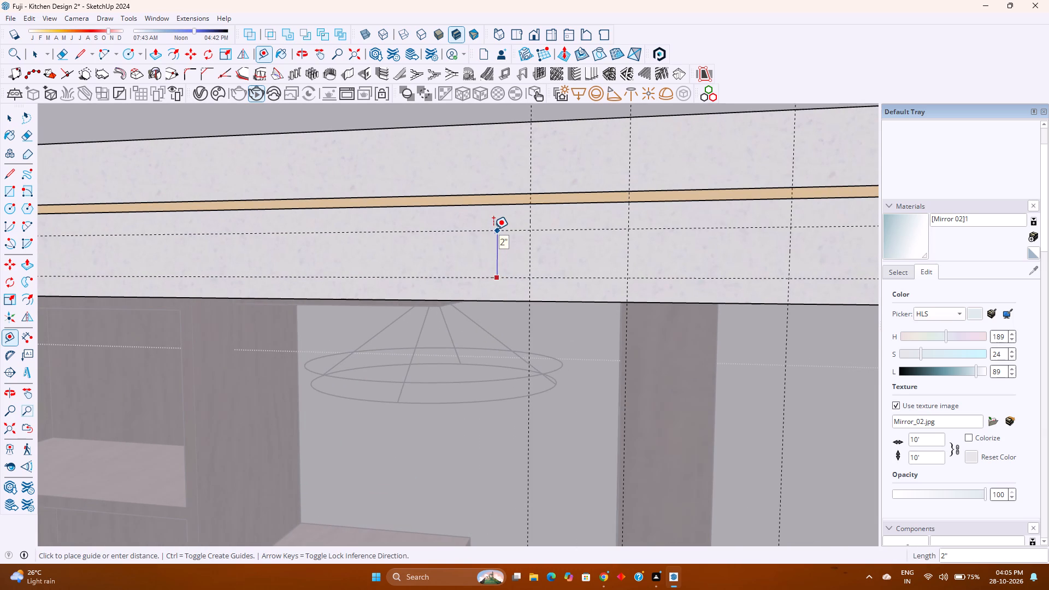
click(493, 229)
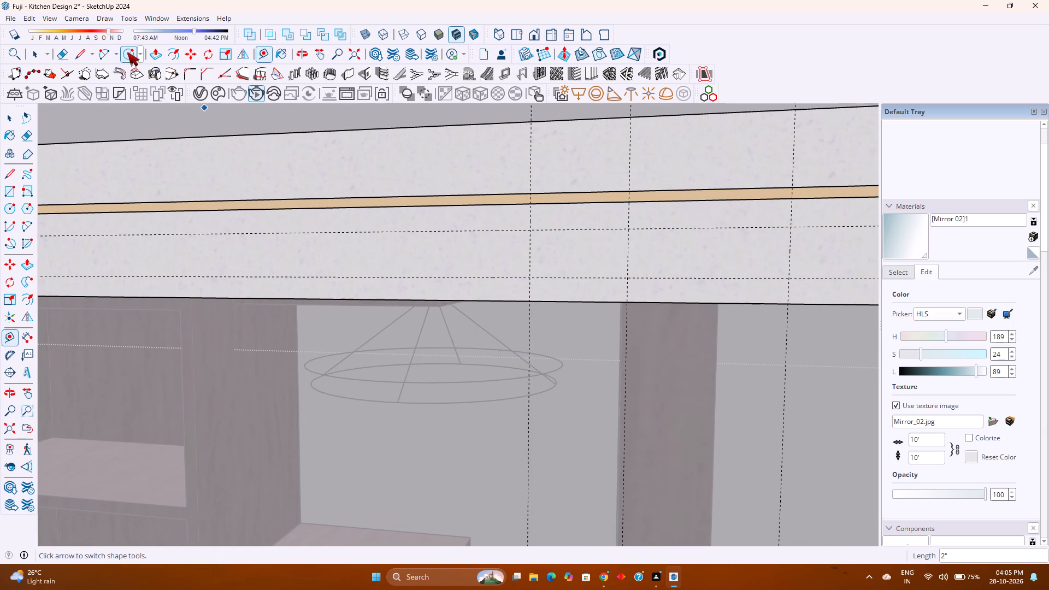
Draw a 4" by about 1 15/16" rectangle on the recess face between the crossing horizontal and vertical guides.
key(r)
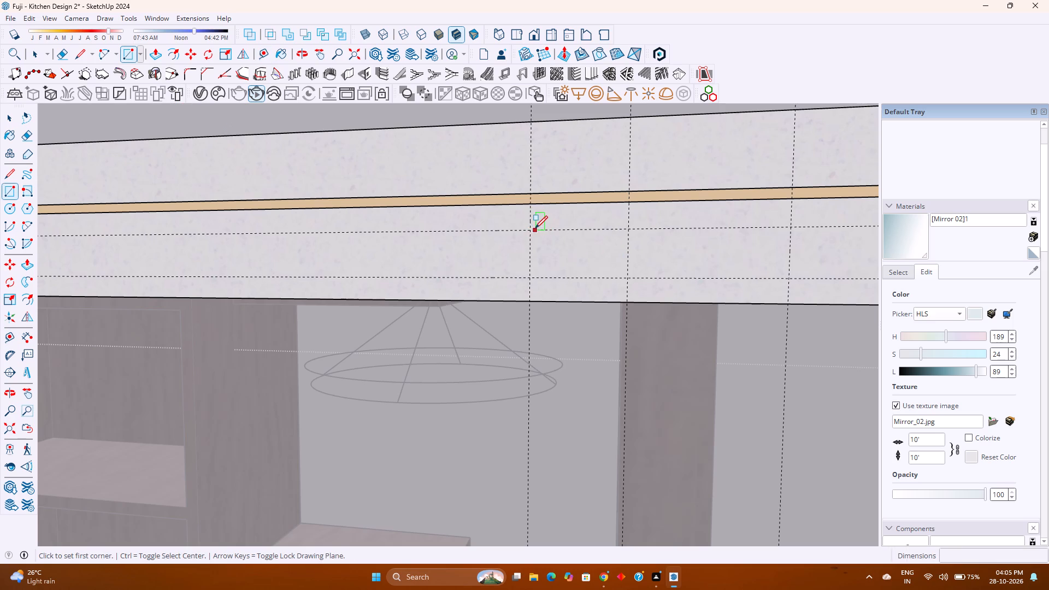
key(space)
double_click(511, 256)
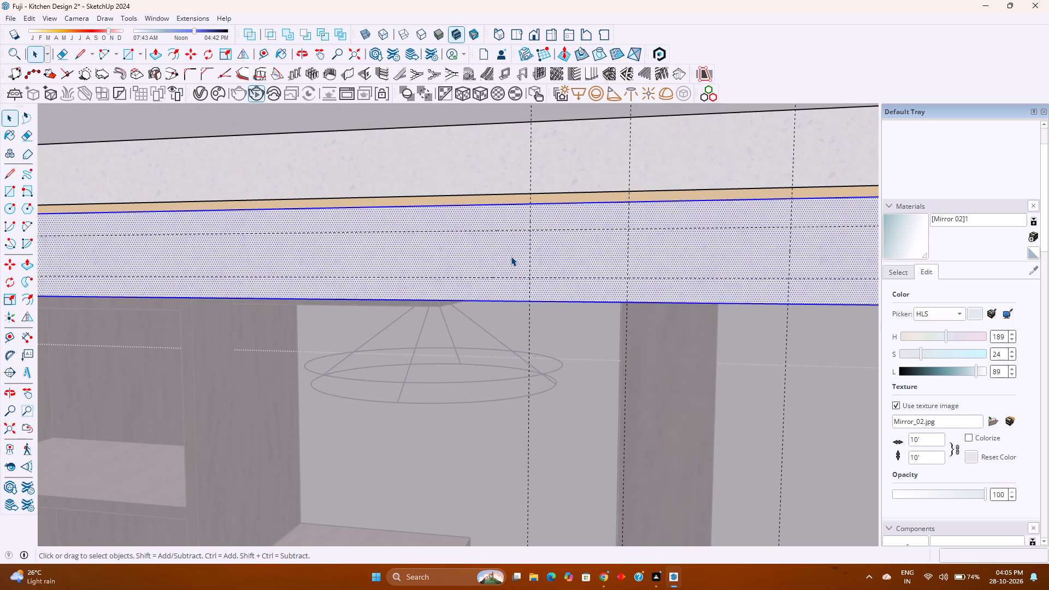
click(122, 54)
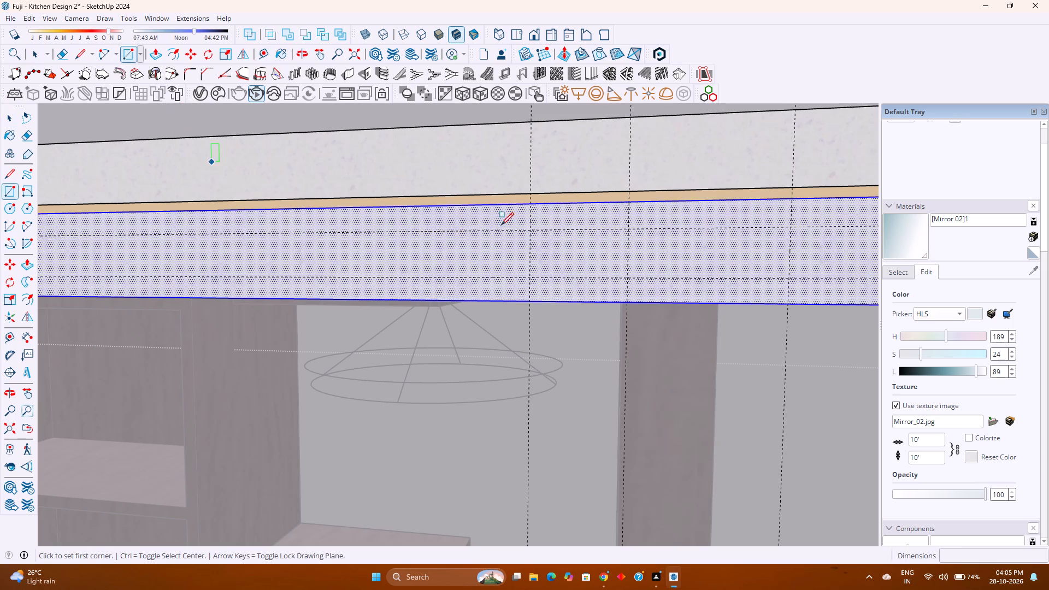
scroll(629, 234, up, 1)
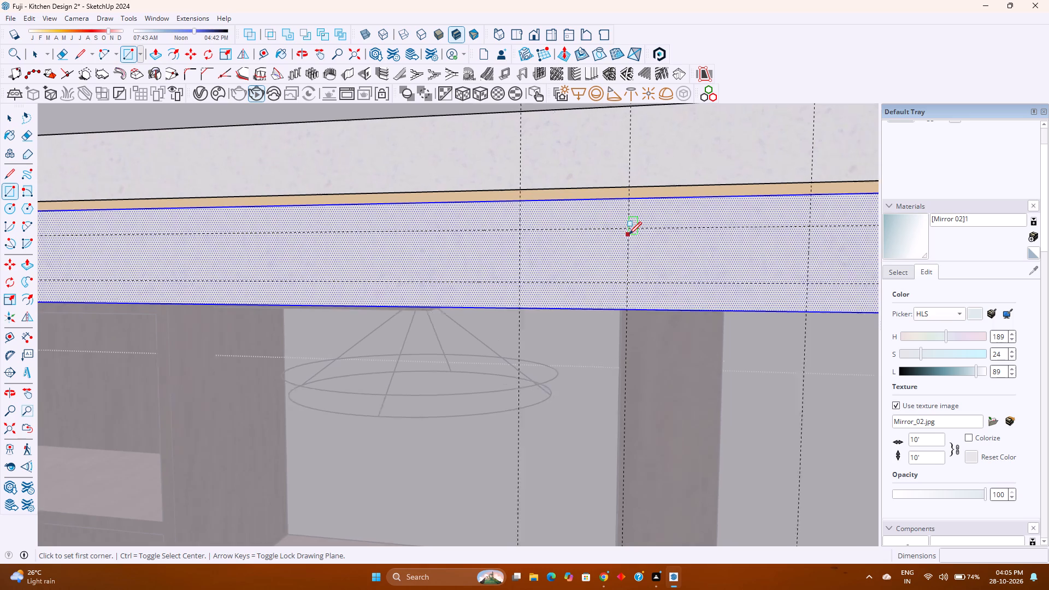
scroll(629, 234, up, 5)
middle_drag(633, 235, 427, 375)
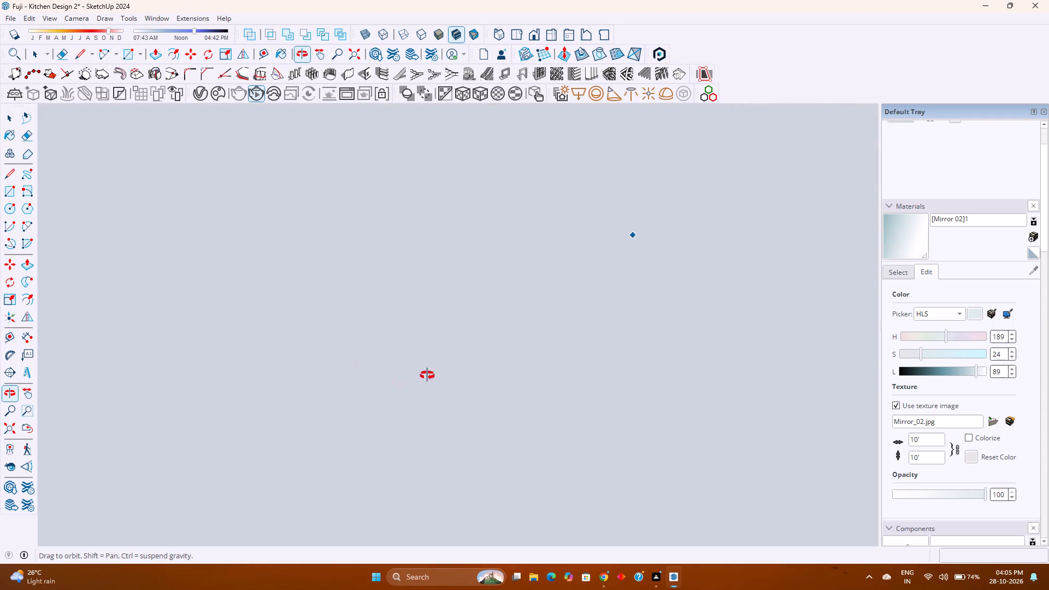
middle_drag(427, 375, 534, 244)
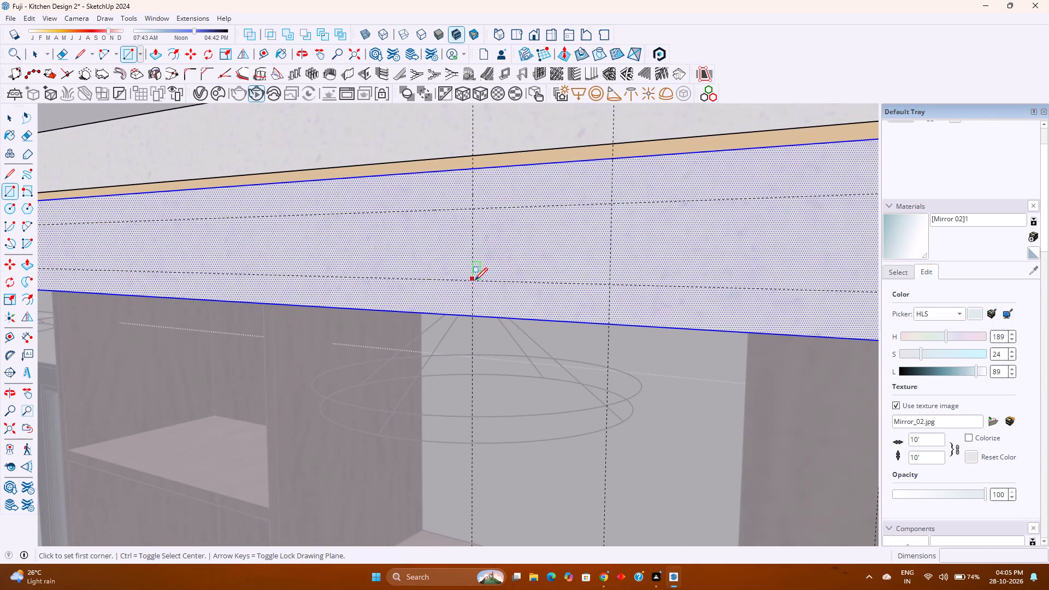
click(475, 280)
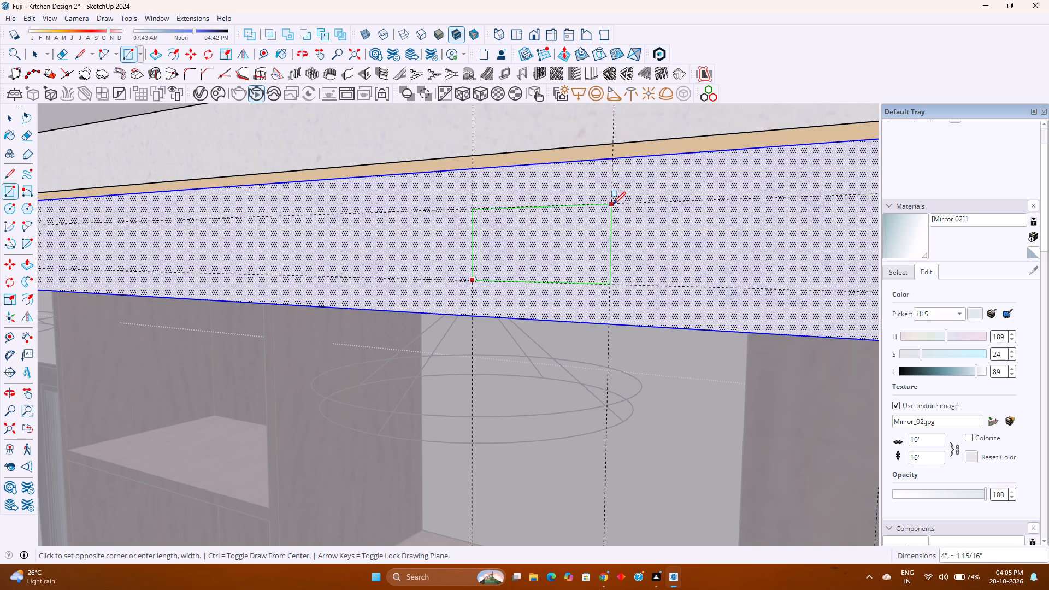
click(613, 204)
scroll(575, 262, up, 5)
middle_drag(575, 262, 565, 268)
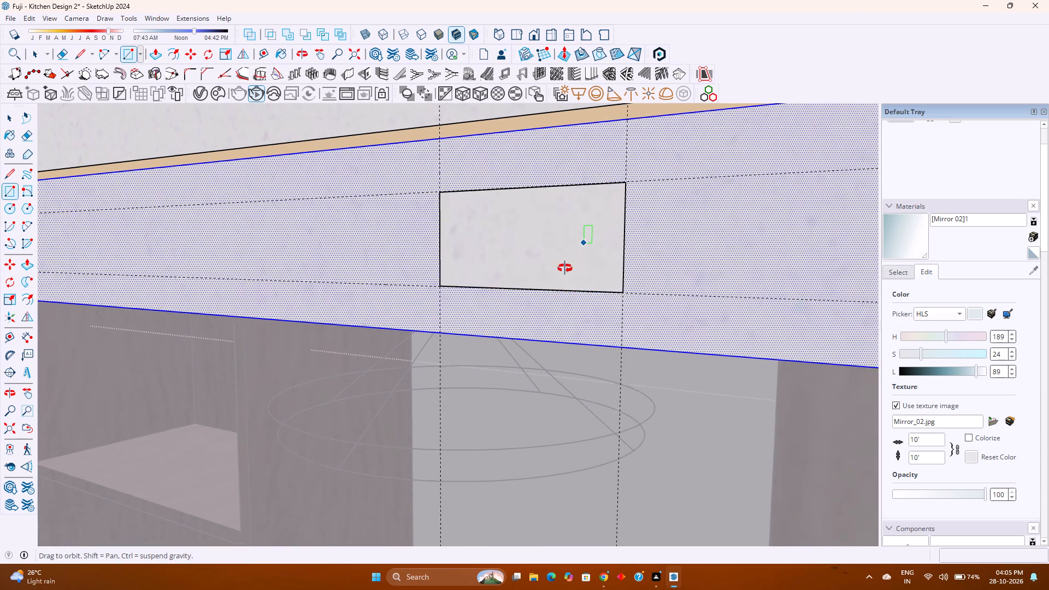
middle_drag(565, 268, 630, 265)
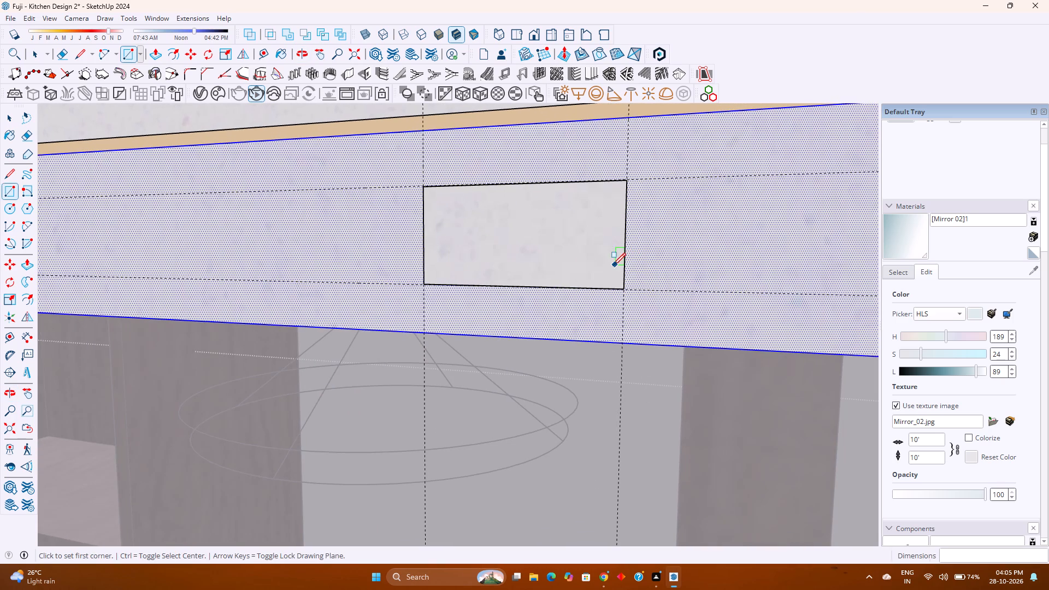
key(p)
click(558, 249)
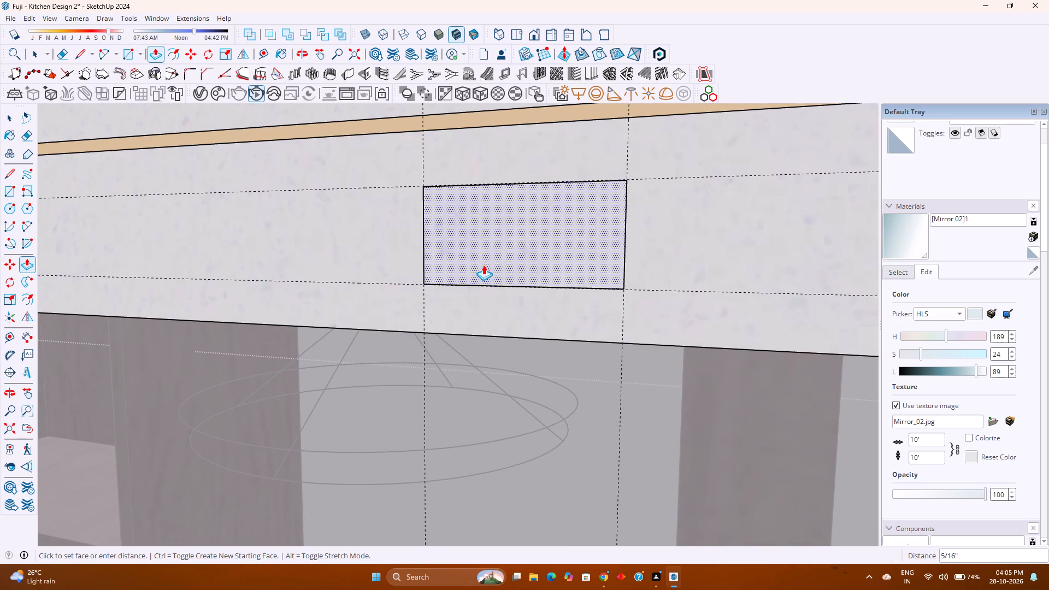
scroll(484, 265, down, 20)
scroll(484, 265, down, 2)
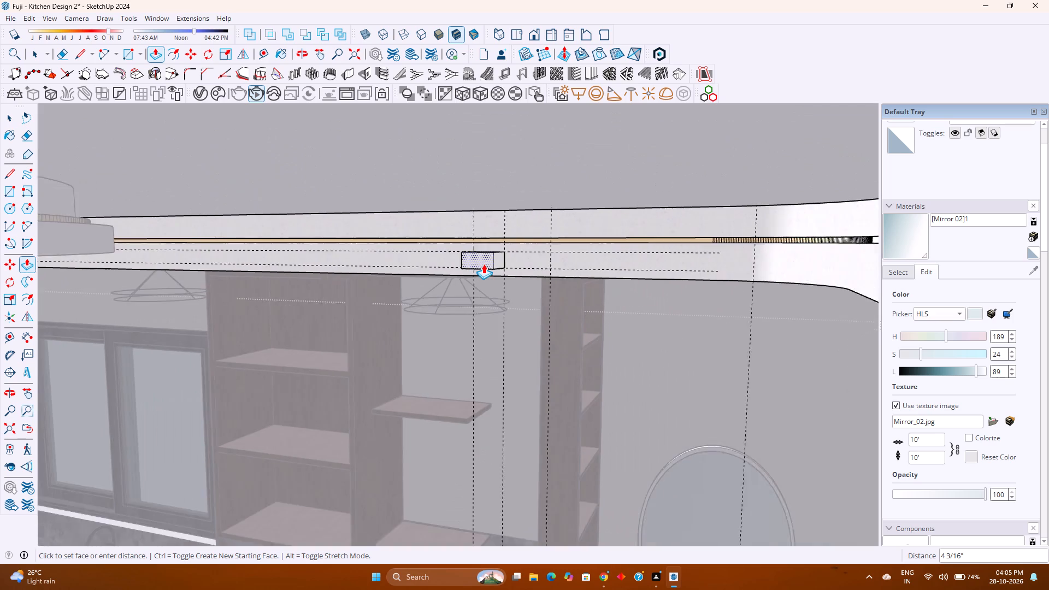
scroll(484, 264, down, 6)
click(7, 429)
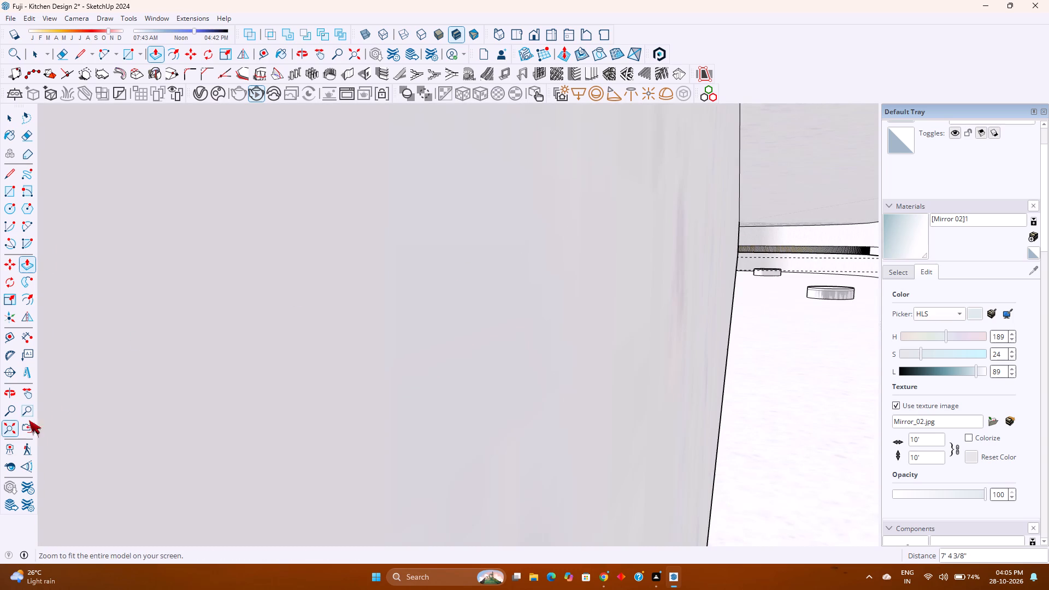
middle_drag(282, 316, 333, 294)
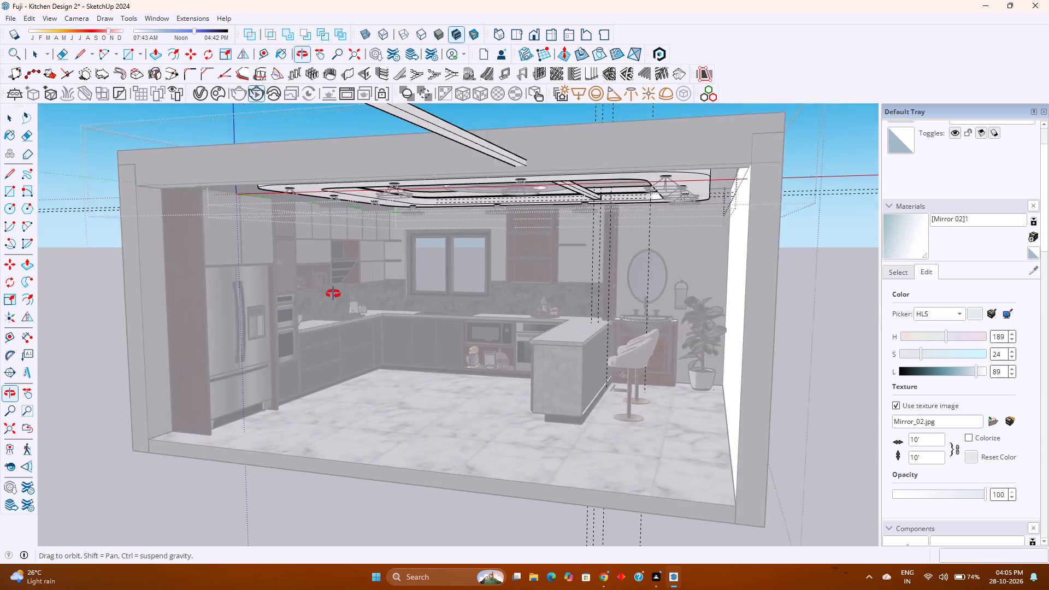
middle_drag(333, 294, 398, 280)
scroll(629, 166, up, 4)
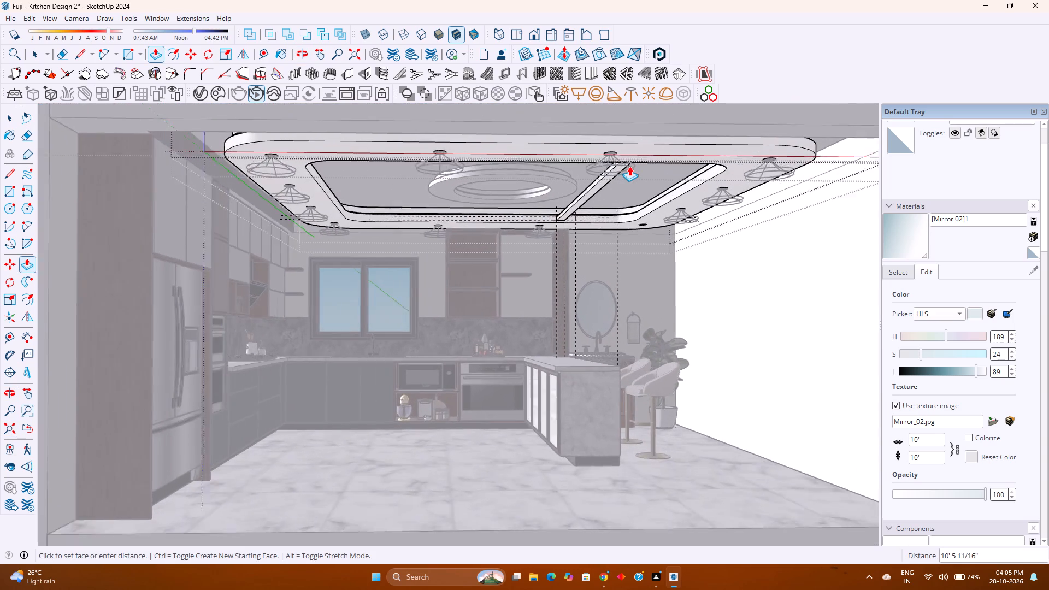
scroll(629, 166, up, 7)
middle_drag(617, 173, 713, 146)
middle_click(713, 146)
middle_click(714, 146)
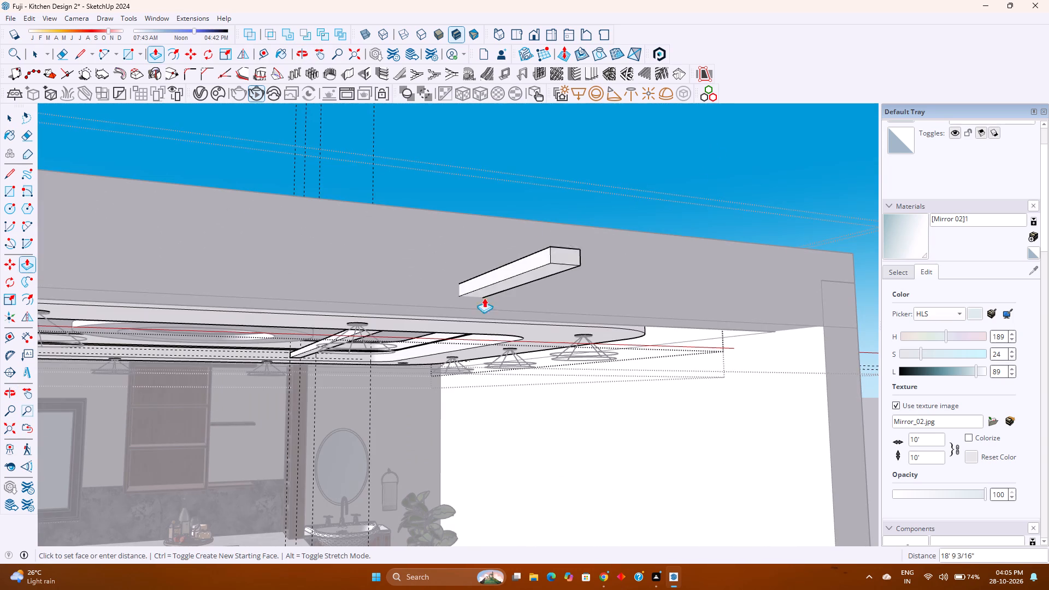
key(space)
Make a group from the small rectangle's face and edges on the ceiling recess face.
scroll(332, 374, up, 7)
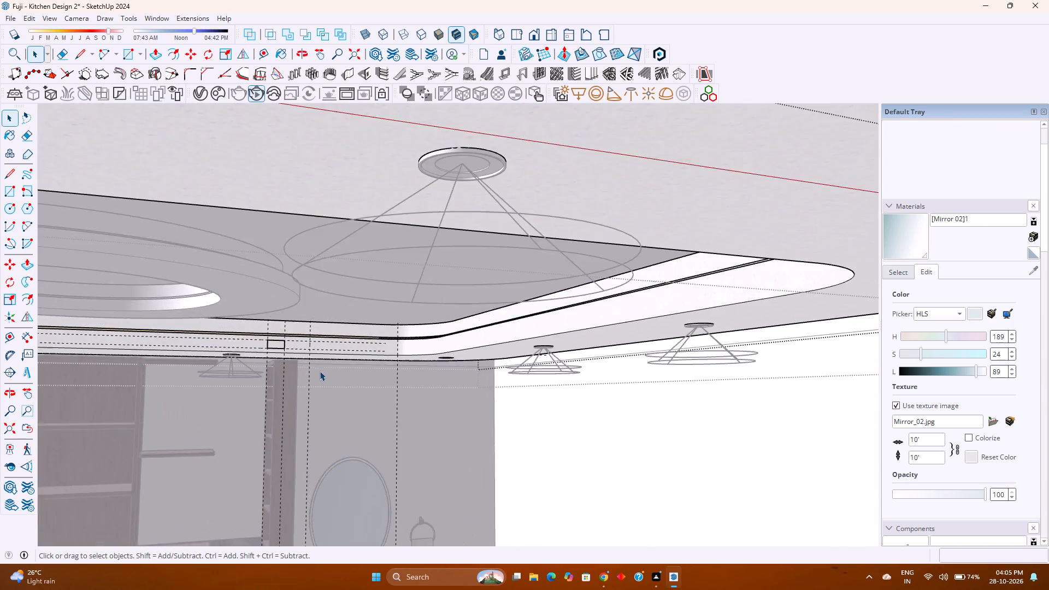
scroll(291, 363, up, 3)
double_click(272, 336)
right_click(272, 336)
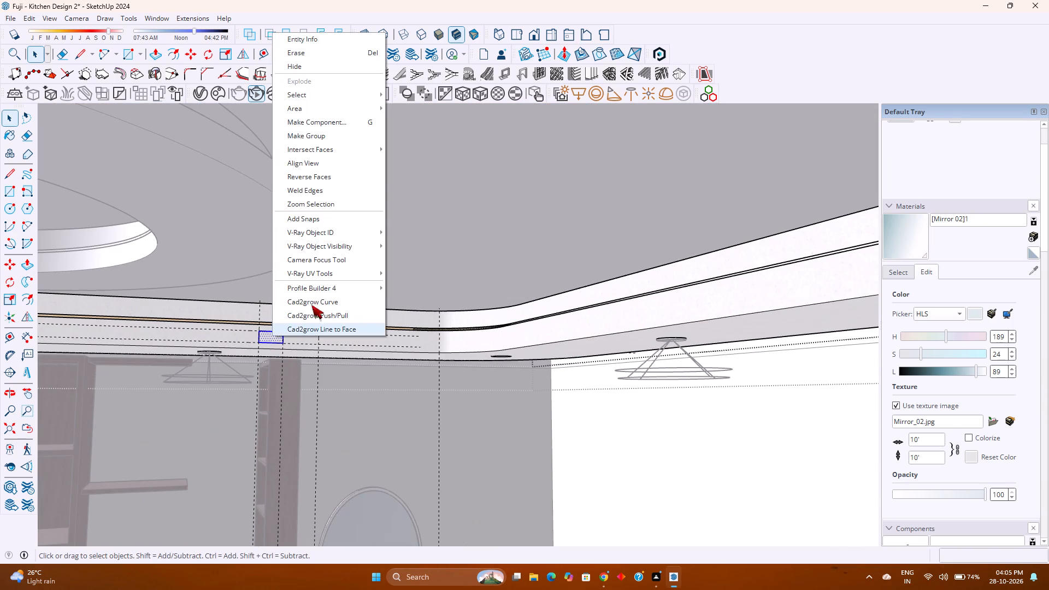
click(343, 141)
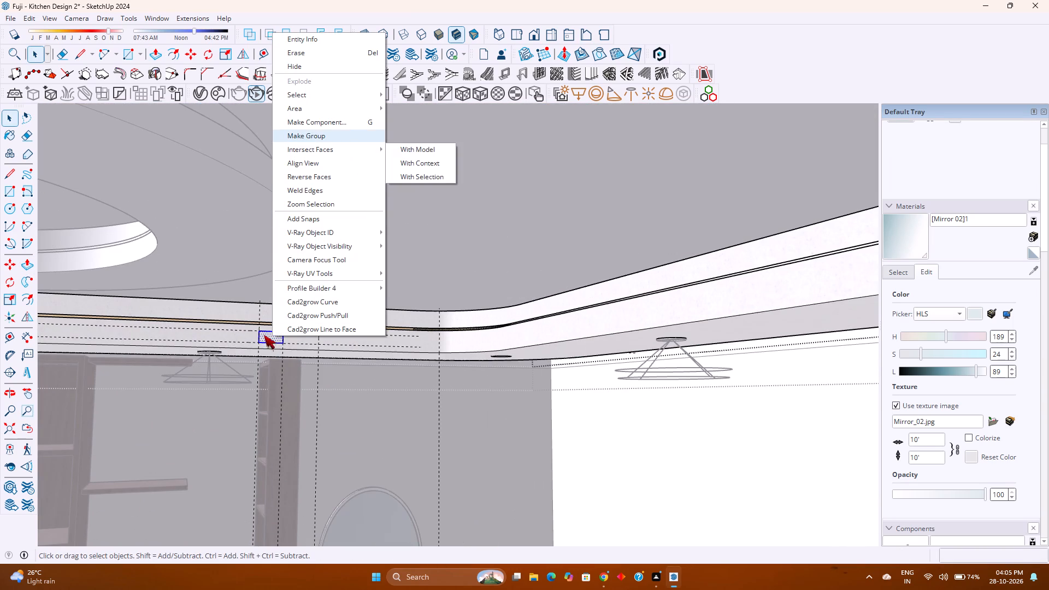
Open the small rectangle group on the ceiling recess and paint its face with Wood Veneer 01 from the Wood materials.
double_click(269, 336)
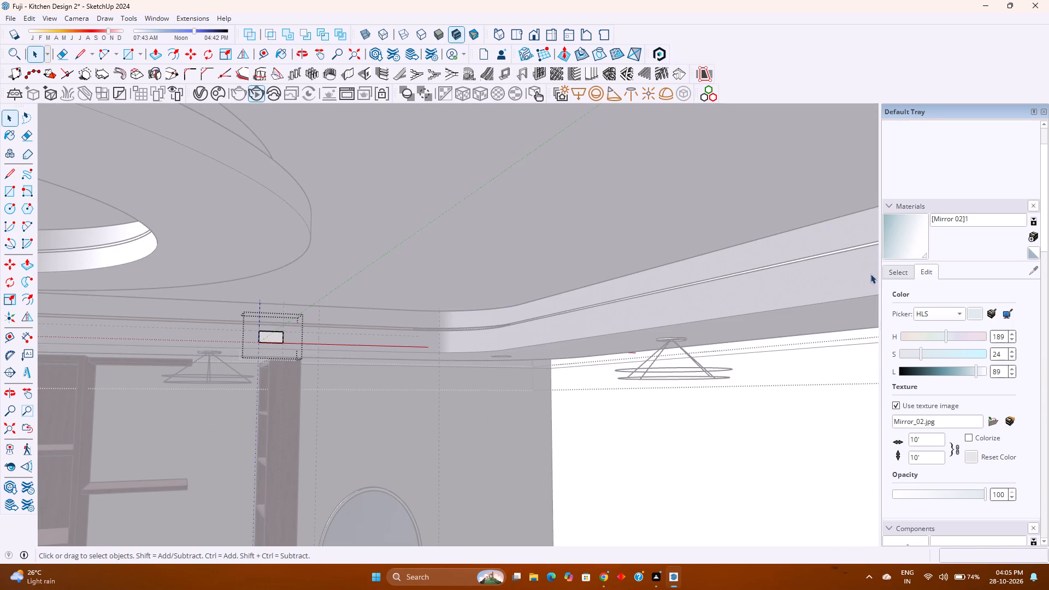
click(899, 274)
click(973, 288)
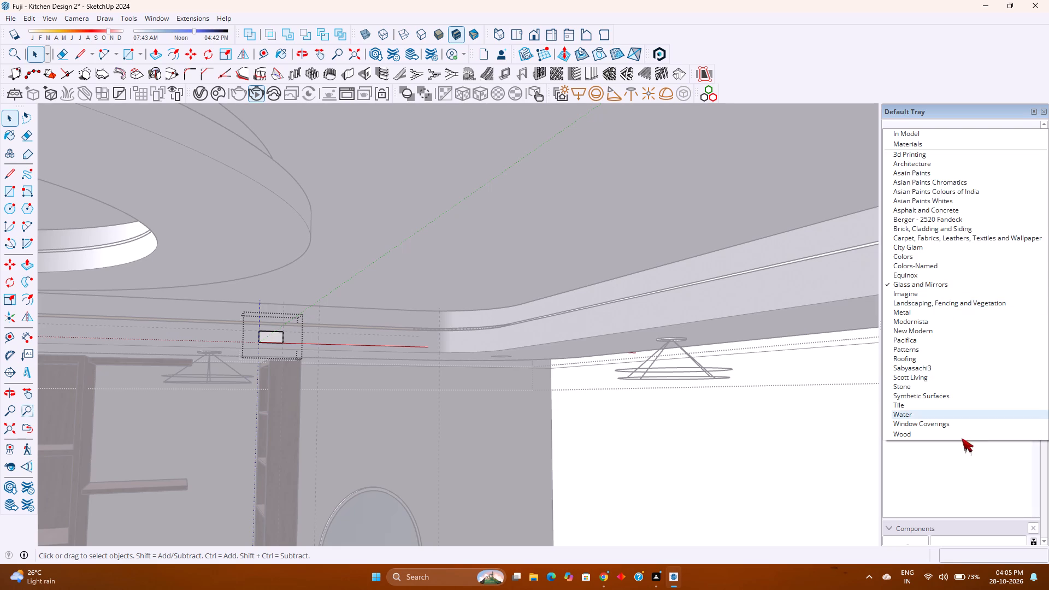
click(959, 436)
click(899, 376)
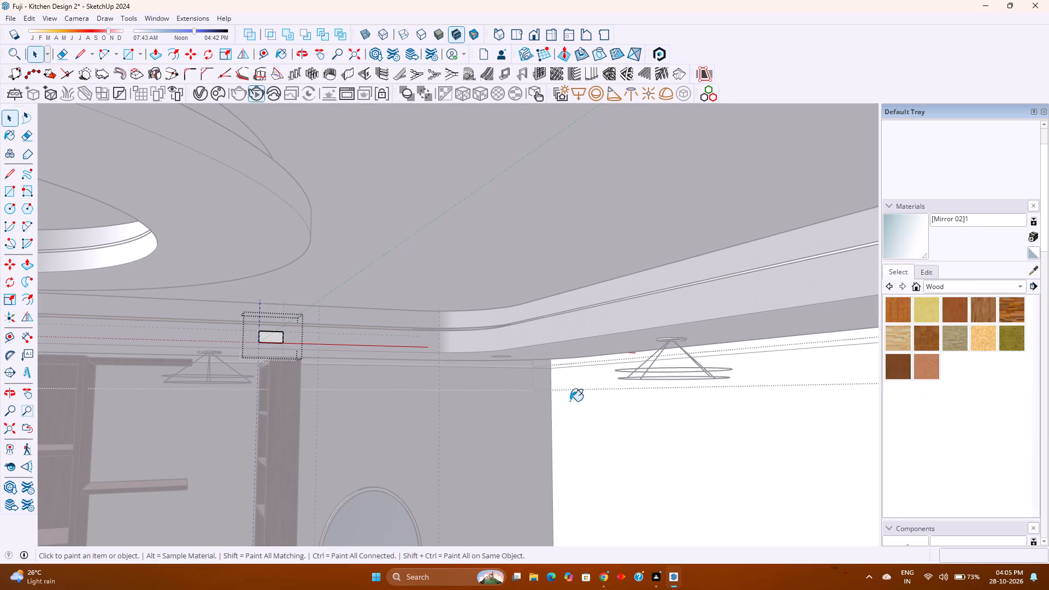
click(278, 340)
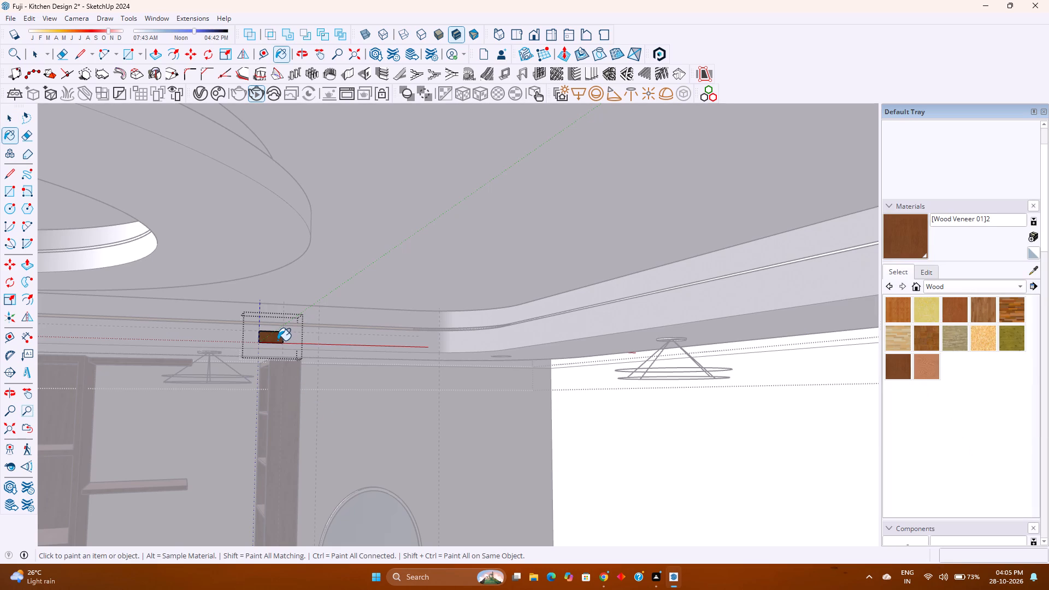
Push/Pull the wood rectangle about 10' 11 13/16" across the ceiling recess to its opposite edge, forming a beam.
key(p)
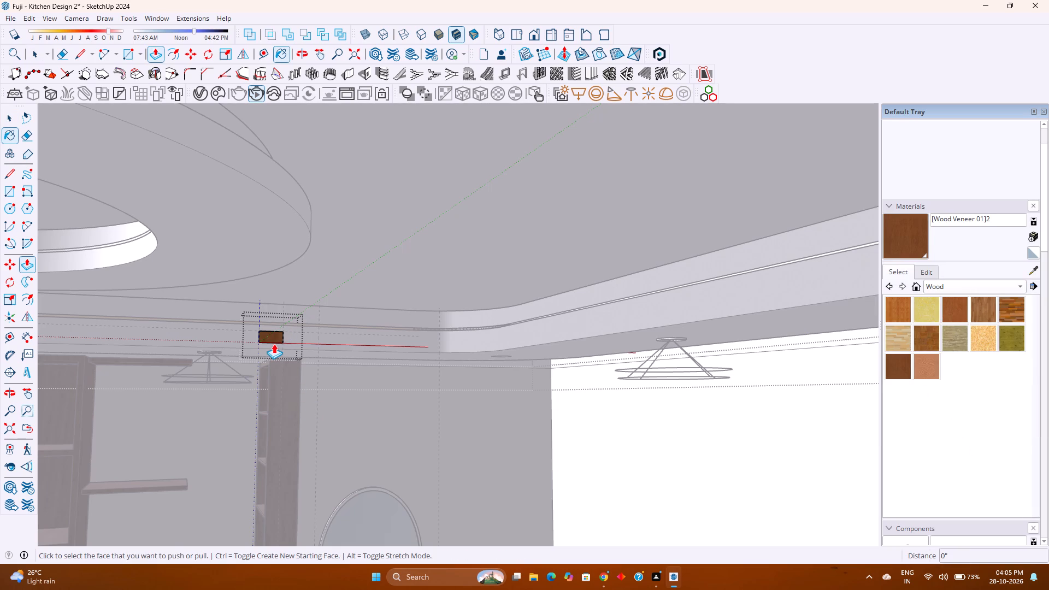
click(273, 338)
scroll(273, 338, down, 7)
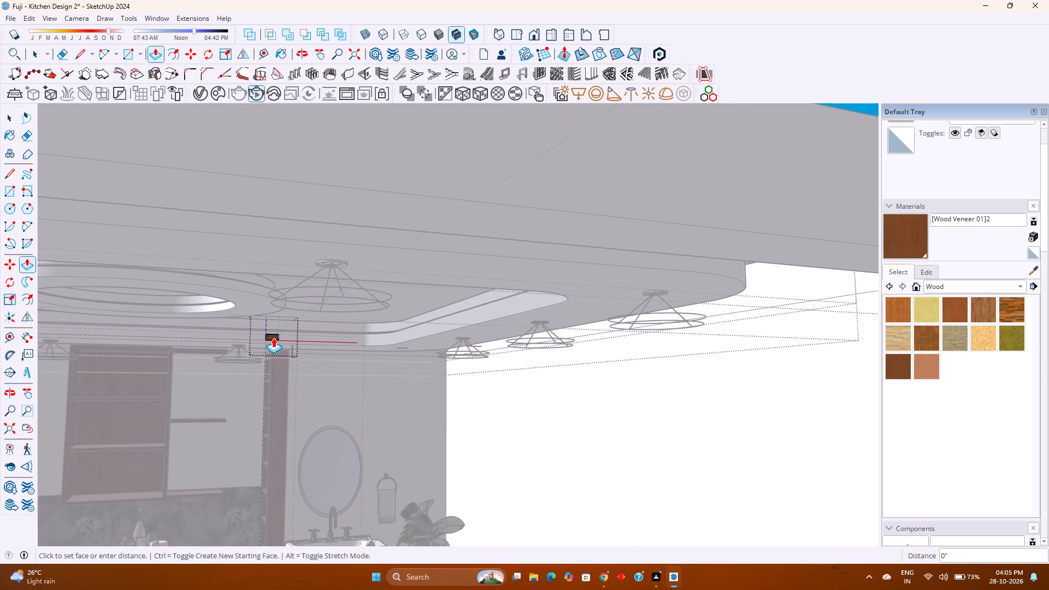
scroll(273, 338, down, 3)
scroll(326, 318, up, 3)
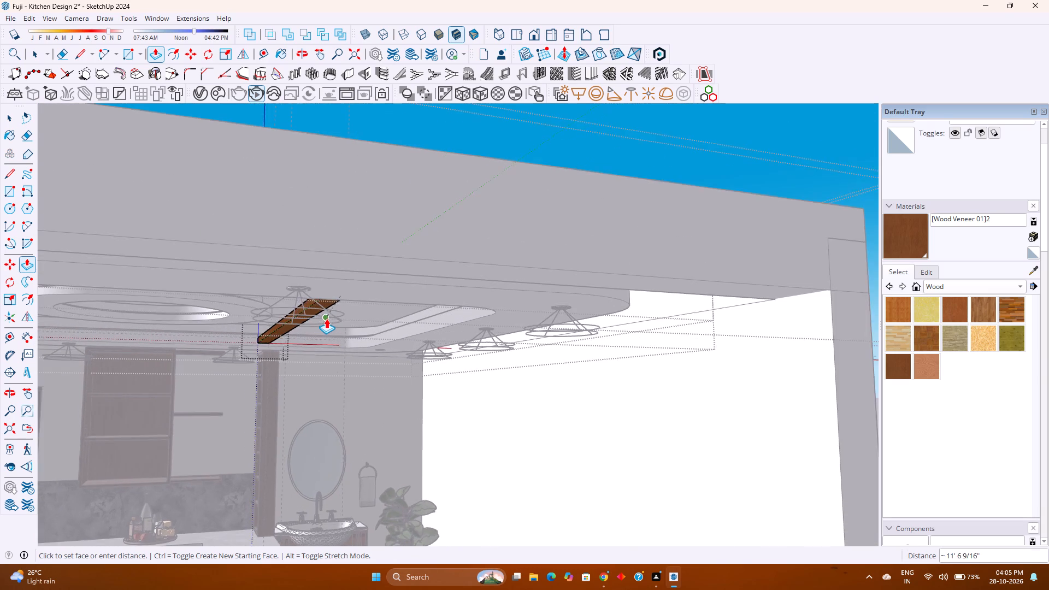
middle_drag(326, 318, 775, 294)
middle_click(775, 294)
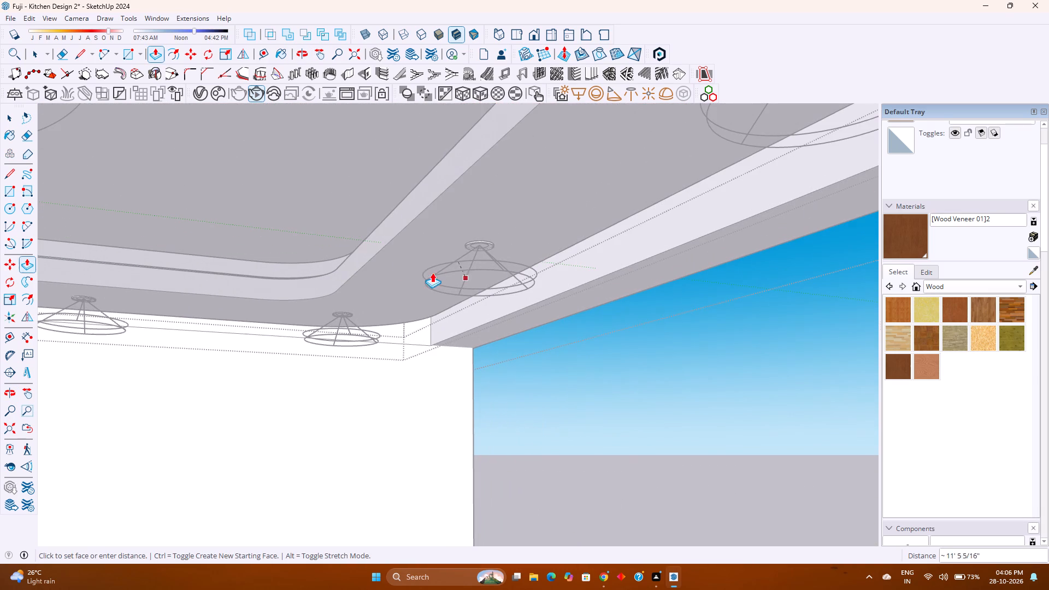
click(392, 237)
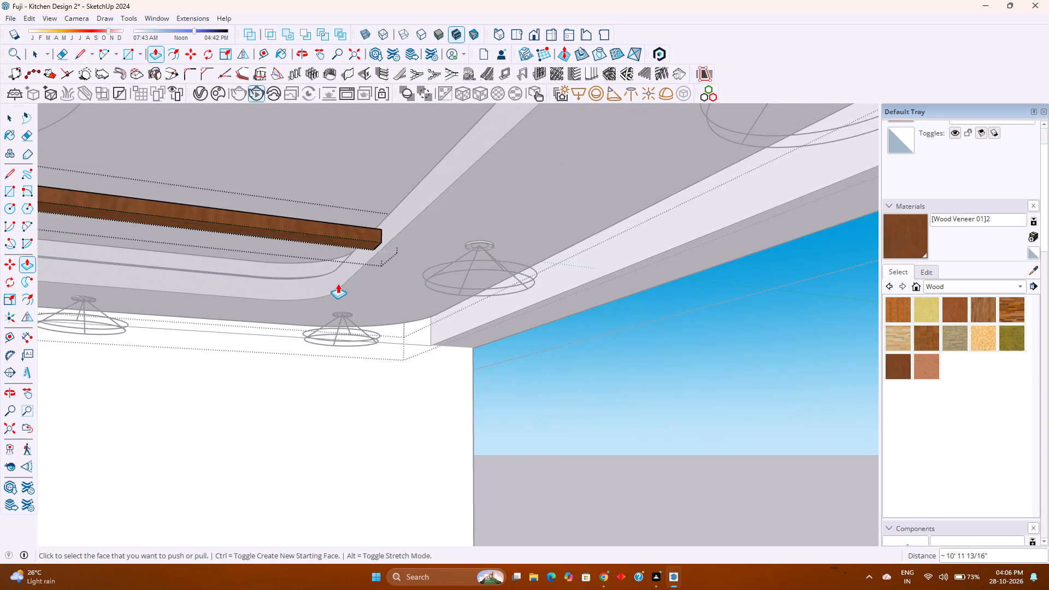
scroll(338, 285, down, 2)
middle_drag(338, 285, 182, 276)
middle_click(182, 276)
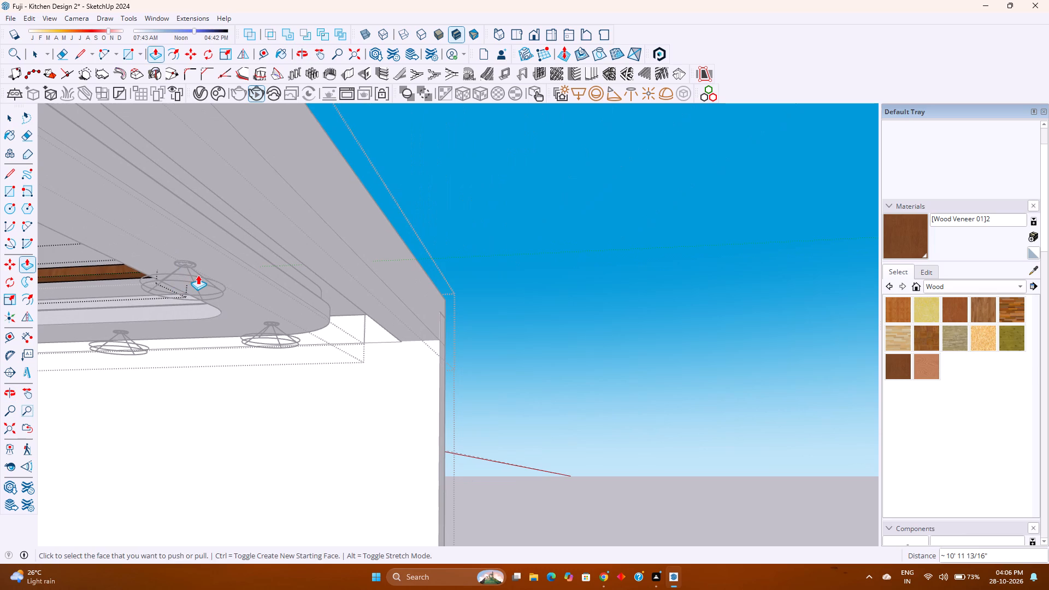
key(space)
key(Escape)
Delete all guides in the model.
scroll(228, 310, down, 3)
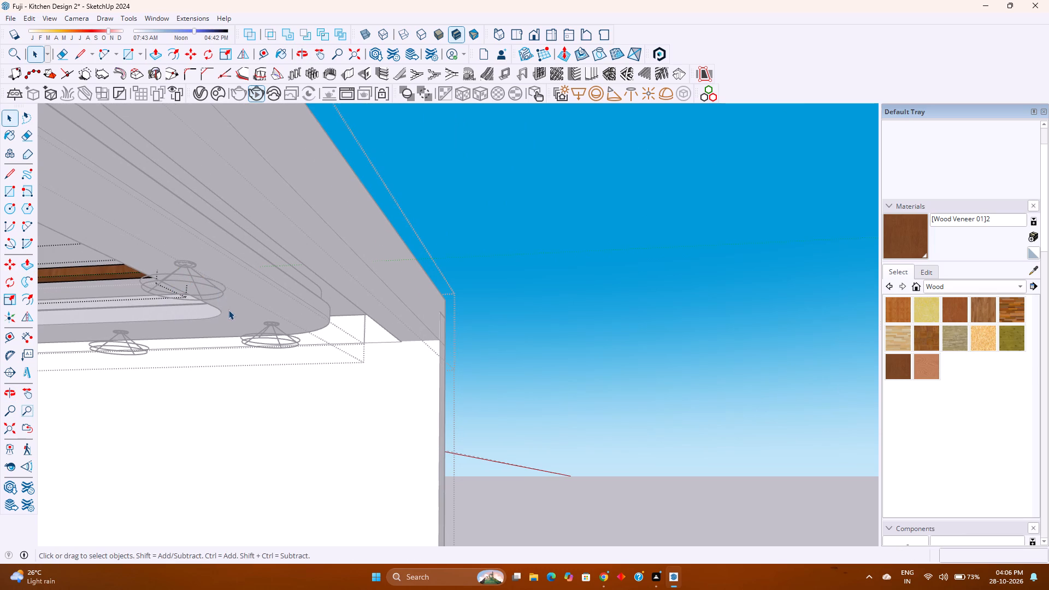
shift+middle_click(397, 300)
shift+middle_click(405, 299)
scroll(414, 297, down, 4)
middle_drag(225, 324, 186, 328)
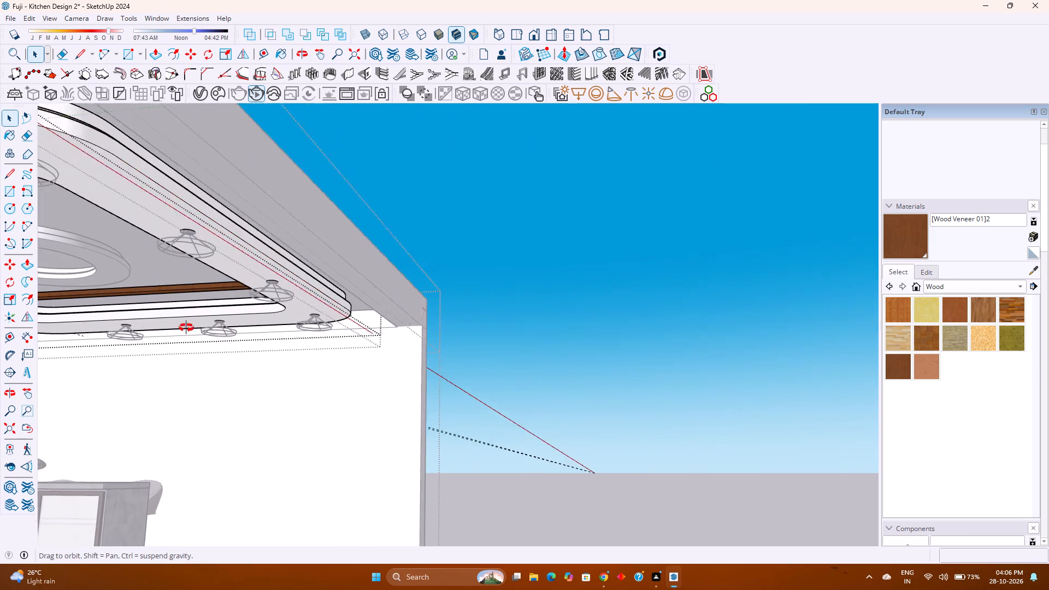
middle_drag(186, 328, 0, 339)
middle_click(0, 339)
middle_drag(257, 346, 80, 333)
middle_click(80, 333)
scroll(161, 363, up, 4)
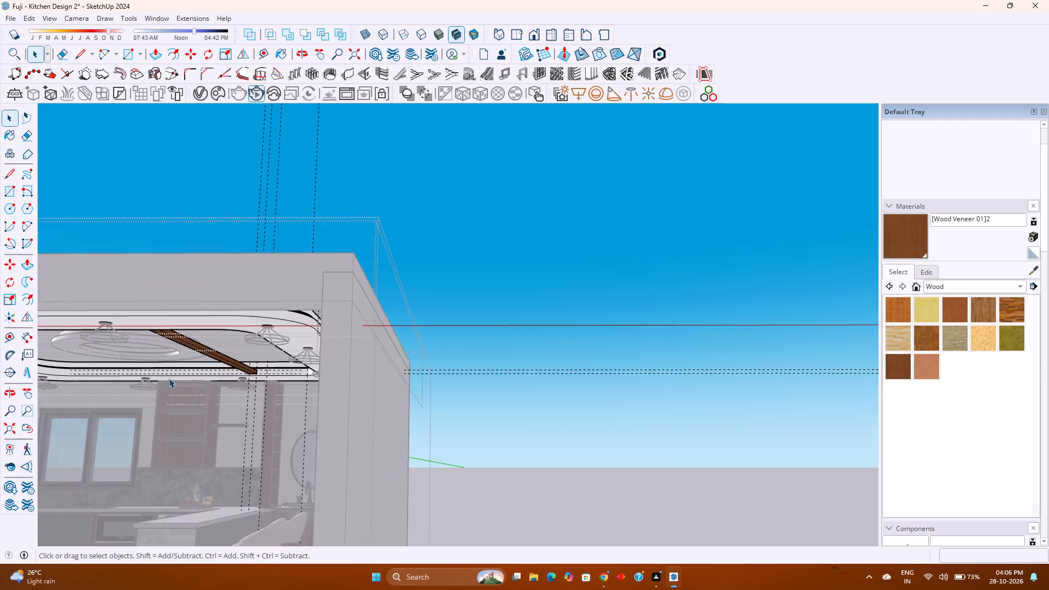
scroll(169, 378, up, 7)
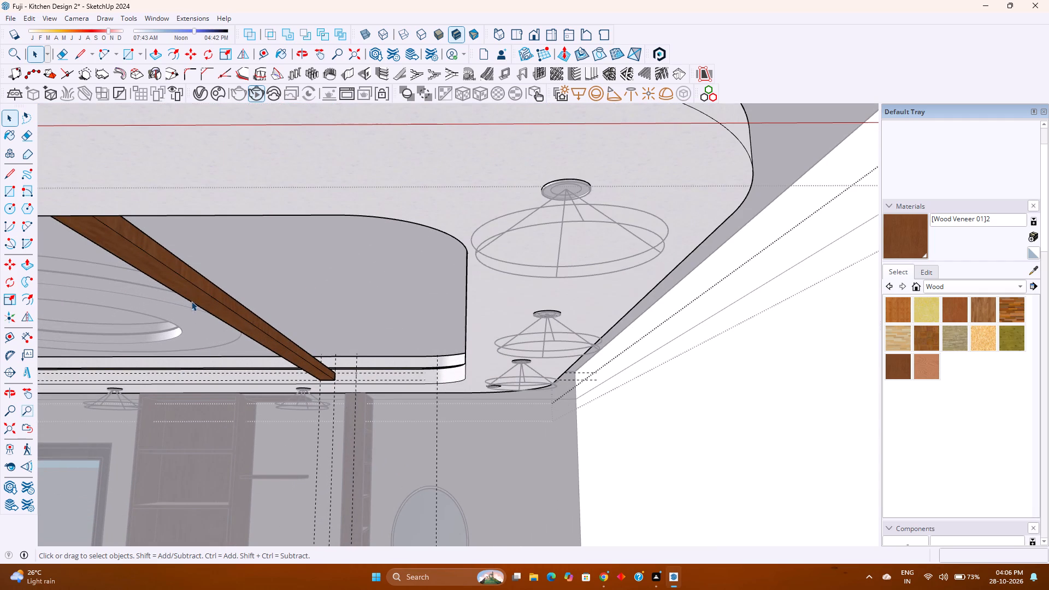
click(23, 20)
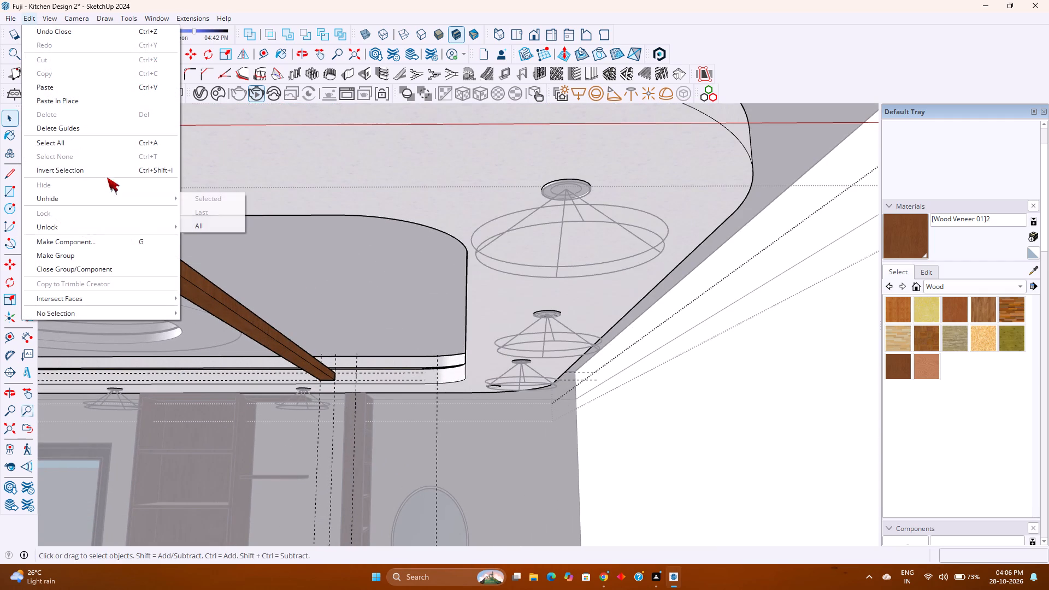
click(106, 131)
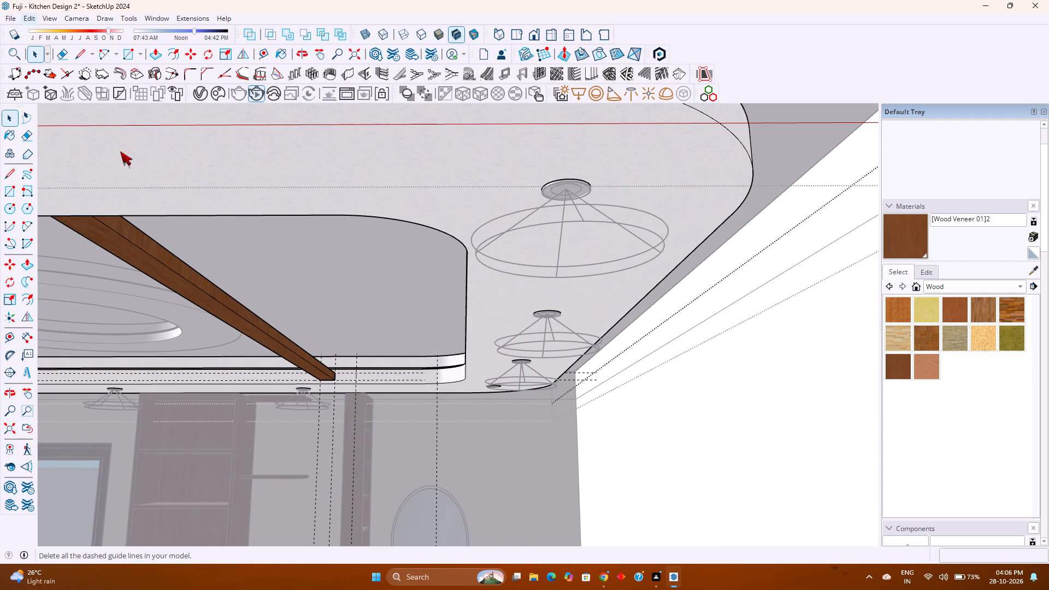
Leave group editing and examine the wooden ceiling beam within the whole kitchen from several angles.
scroll(347, 330, down, 5)
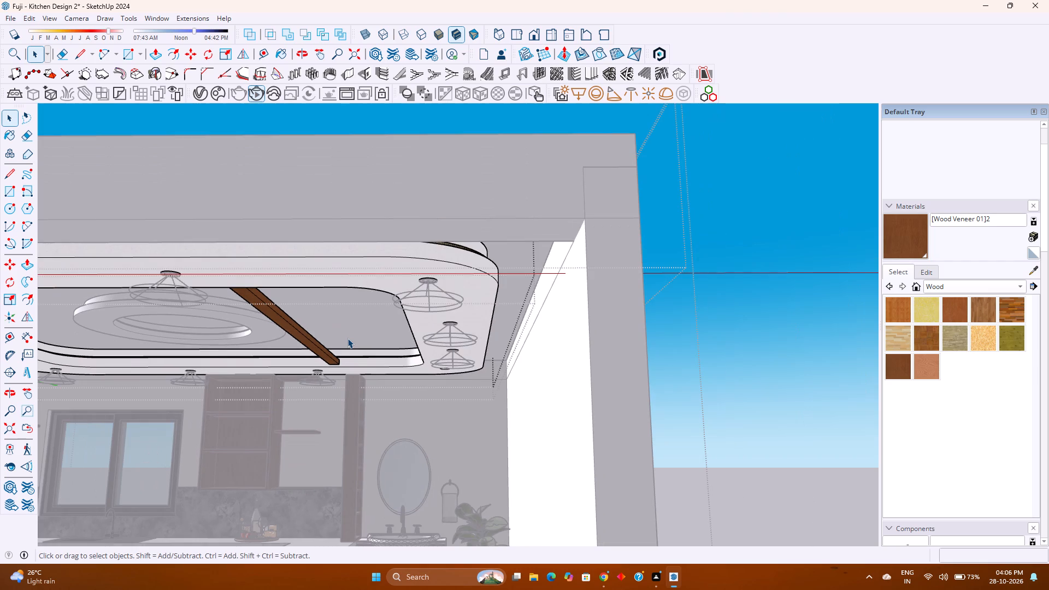
shift+middle_drag(328, 353, 374, 344)
shift+middle_drag(376, 343, 418, 331)
shift+middle_click(426, 328)
shift+middle_drag(434, 326, 517, 305)
shift+middle_click(534, 300)
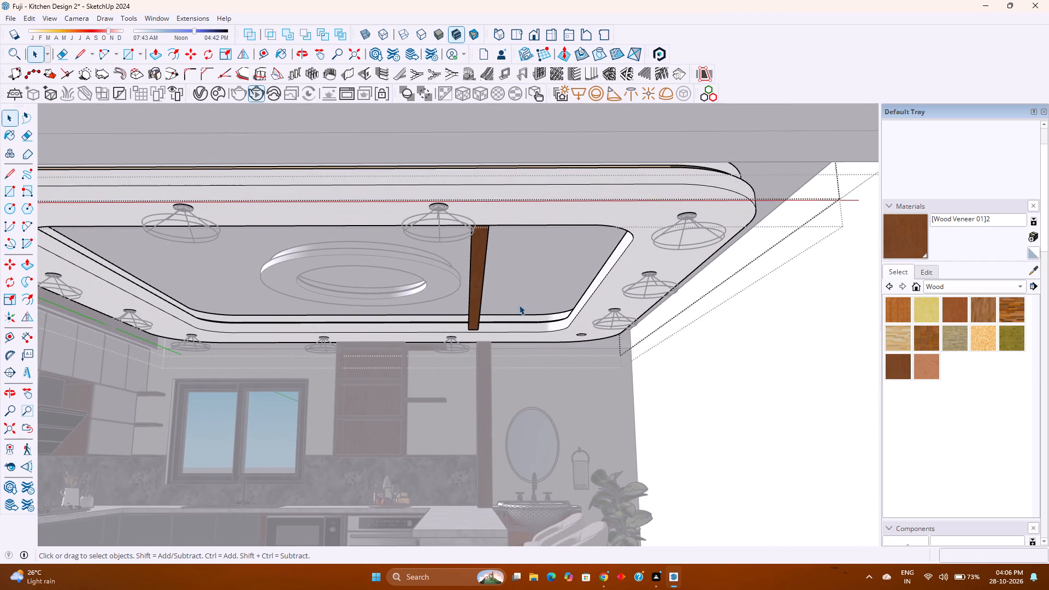
middle_drag(502, 353, 426, 350)
middle_click(426, 350)
scroll(328, 326, up, 1)
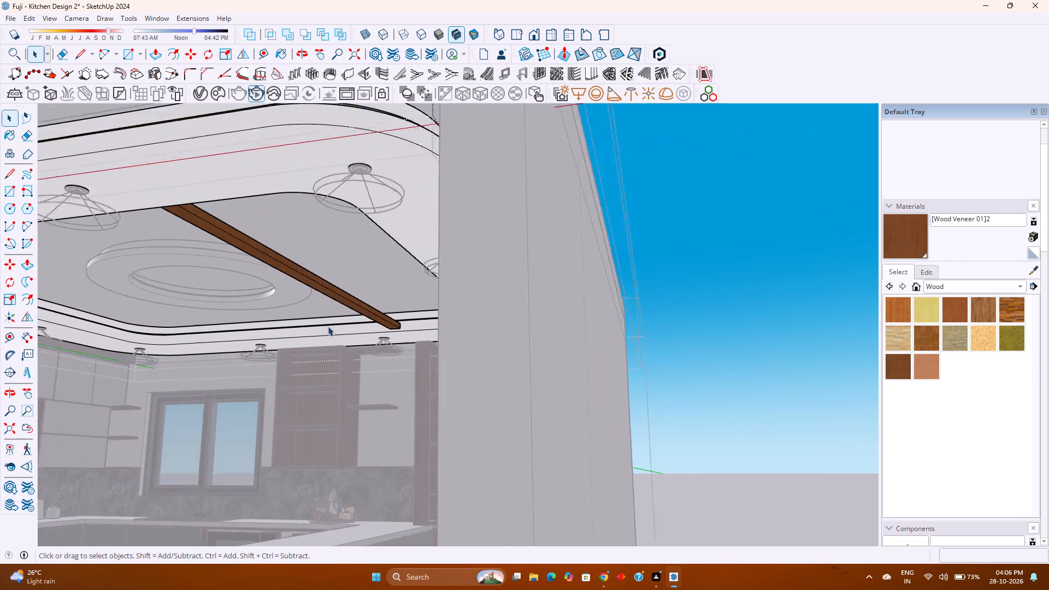
scroll(328, 326, up, 3)
scroll(349, 337, down, 2)
key(Escape)
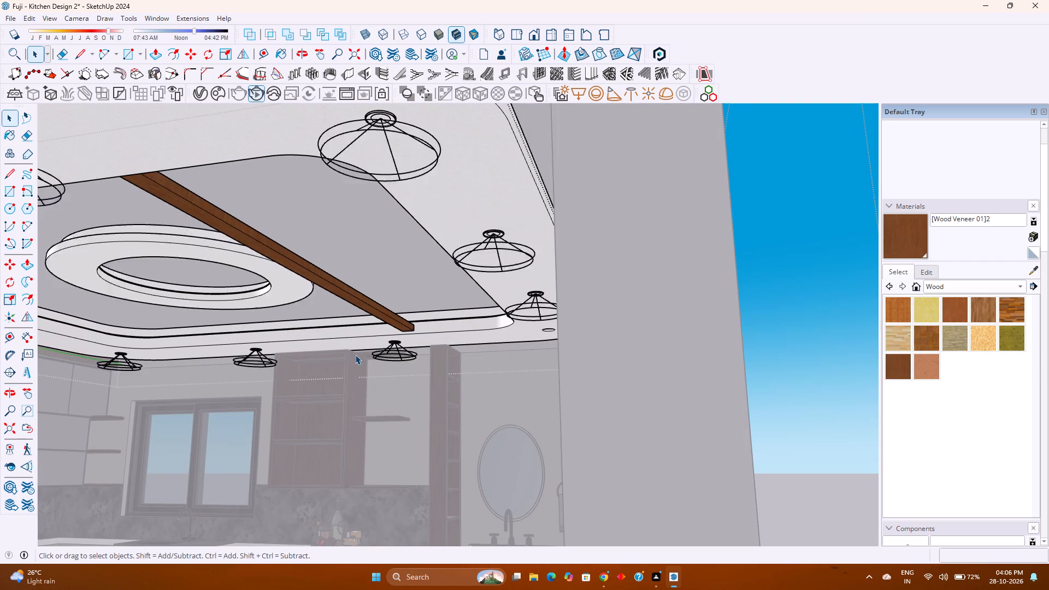
scroll(355, 355, down, 5)
key(Escape)
shift+middle_drag(361, 364, 434, 310)
shift+middle_click(434, 310)
shift+middle_click(434, 310)
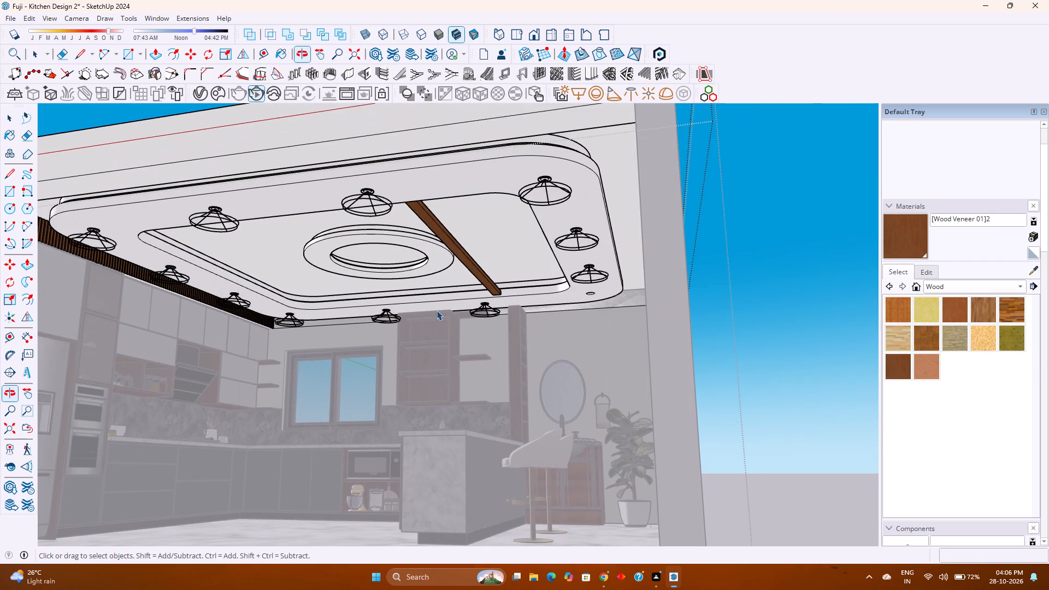
key(Escape)
scroll(433, 314, down, 1)
middle_drag(433, 314, 438, 348)
shift+middle_drag(479, 375, 469, 335)
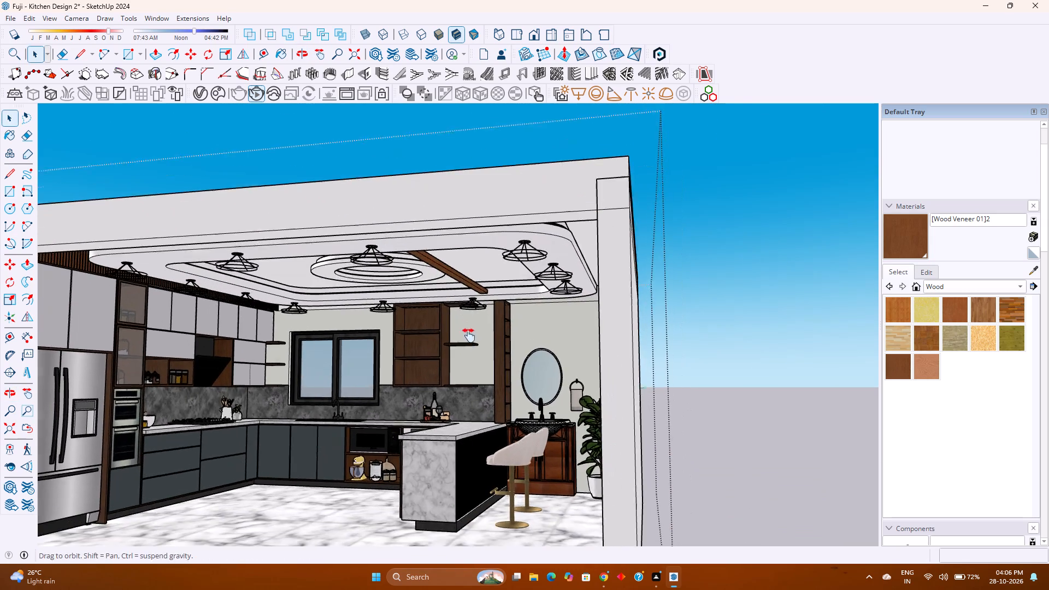
shift+middle_drag(469, 335, 469, 333)
shift+middle_click(469, 333)
scroll(444, 293, up, 3)
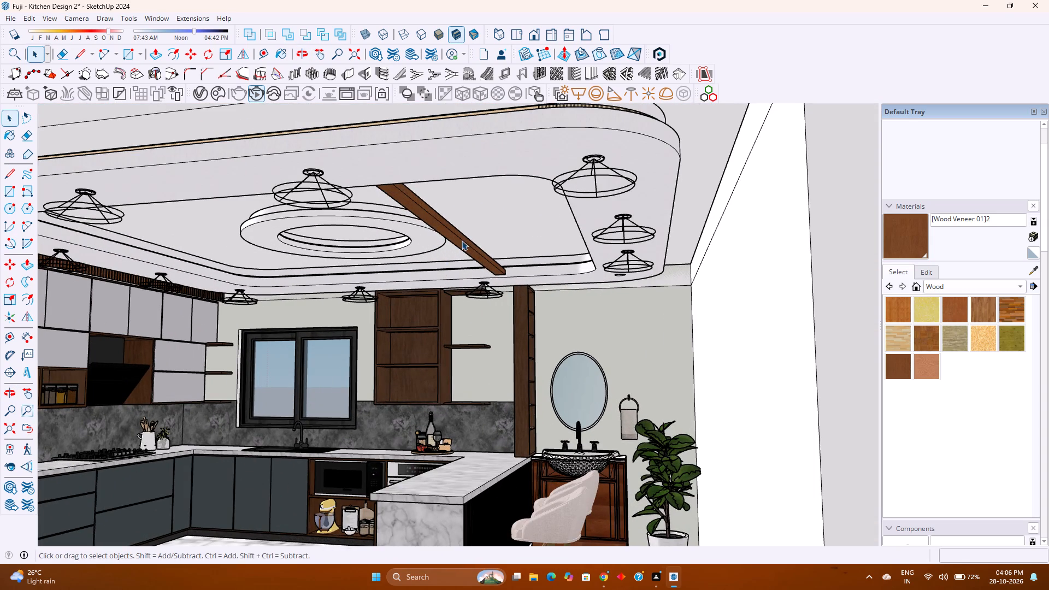
Open the false ceiling group and place a lengthwise guide on the wooden beam's underside, 2" from its long edge.
double_click(459, 241)
scroll(459, 241, up, 4)
middle_drag(459, 241, 449, 238)
middle_click(443, 237)
middle_click(437, 234)
middle_click(431, 231)
middle_click(429, 231)
middle_click(428, 231)
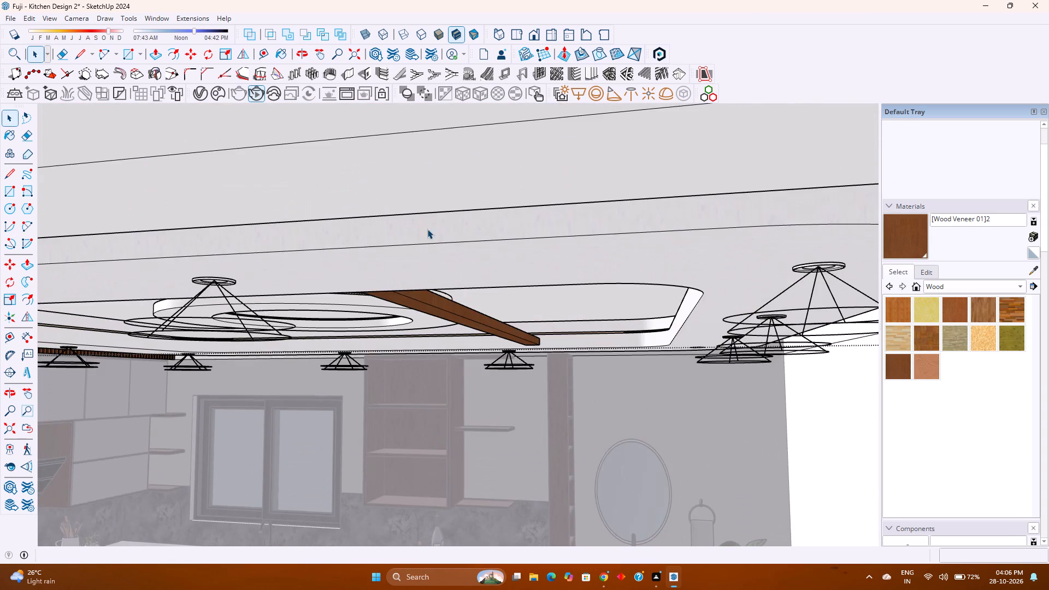
middle_click(427, 229)
scroll(431, 229, down, 9)
middle_drag(433, 340, 481, 285)
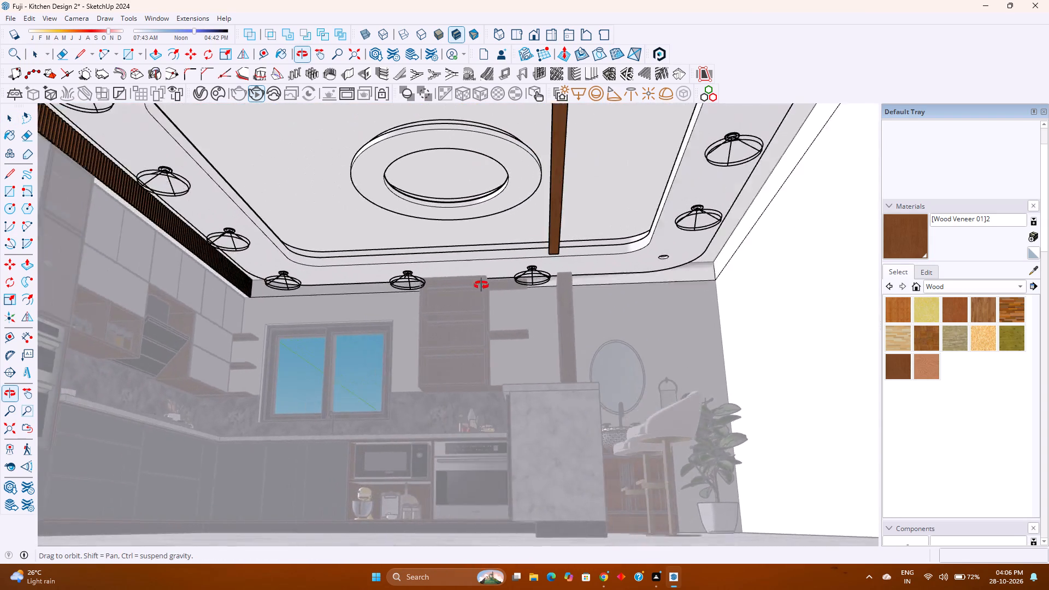
middle_drag(481, 285, 509, 290)
middle_click(509, 290)
shift+middle_drag(601, 265, 595, 268)
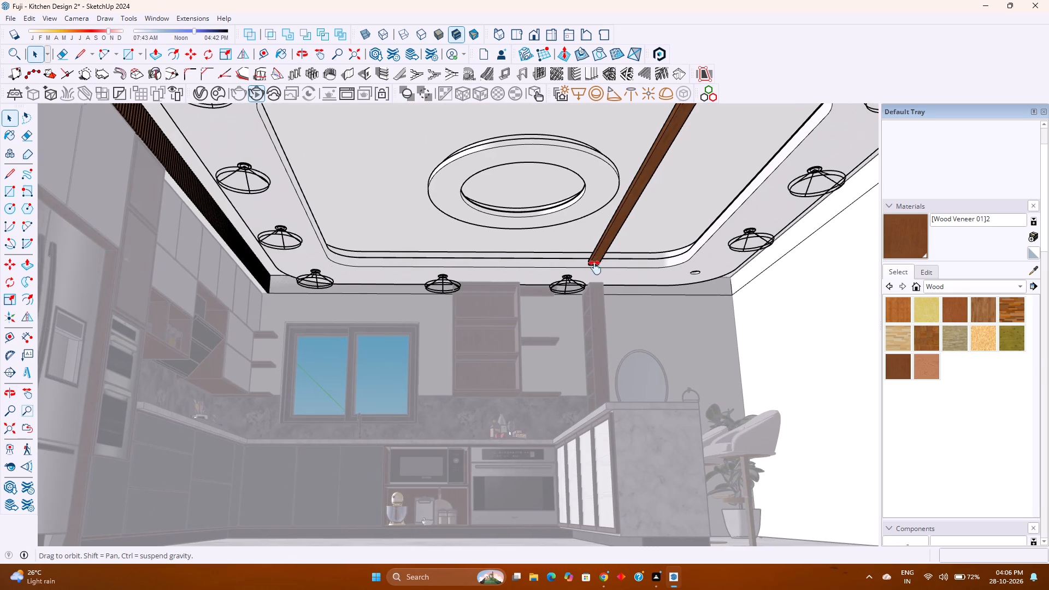
shift+middle_drag(595, 268, 405, 364)
middle_drag(399, 364, 445, 335)
scroll(446, 315, up, 1)
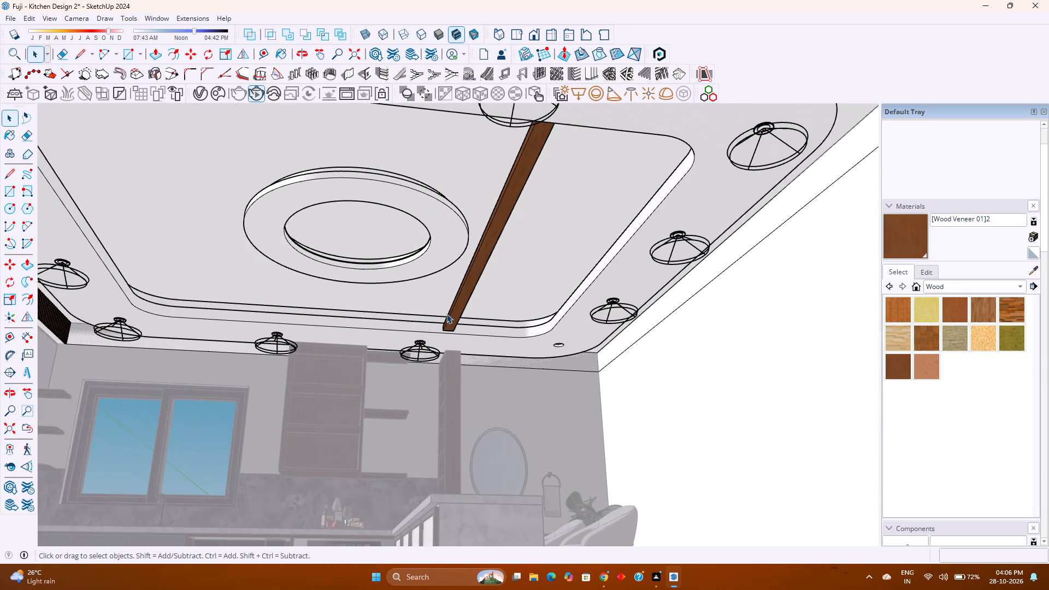
scroll(447, 312, up, 3)
middle_drag(449, 311, 452, 343)
middle_click(451, 341)
middle_drag(447, 334, 445, 329)
middle_click(443, 325)
middle_click(440, 320)
middle_click(440, 320)
middle_drag(439, 316, 433, 305)
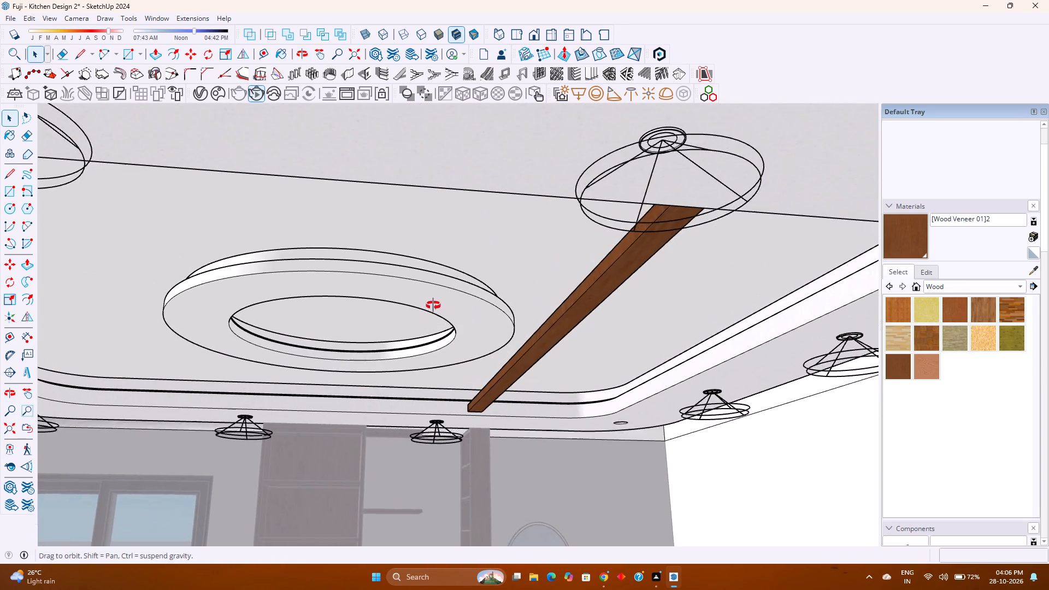
middle_drag(433, 305, 432, 303)
middle_click(431, 301)
scroll(431, 295, down, 2)
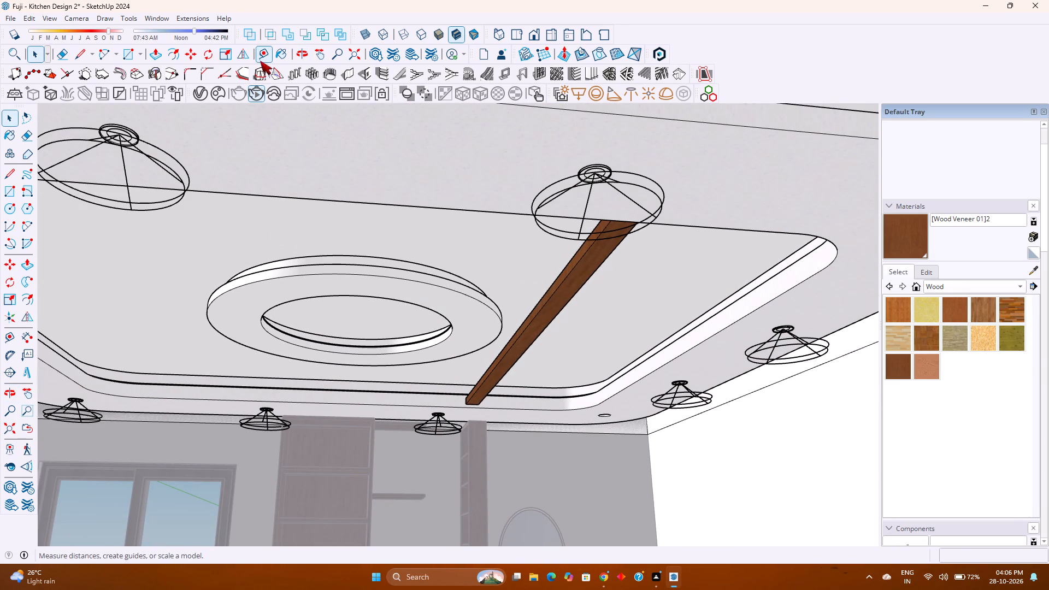
click(260, 61)
scroll(560, 349, up, 5)
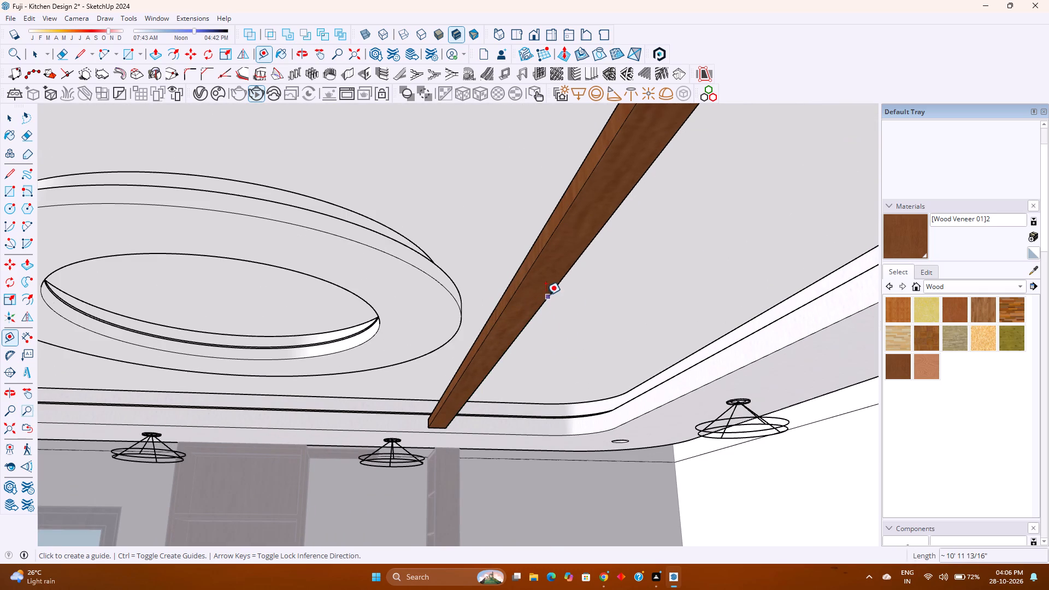
click(550, 292)
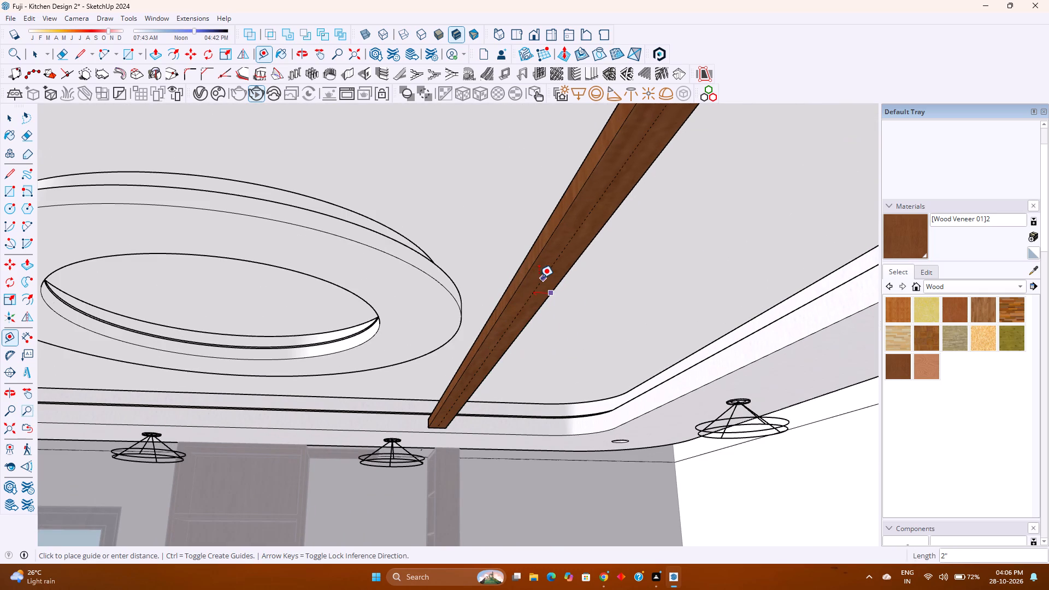
click(541, 278)
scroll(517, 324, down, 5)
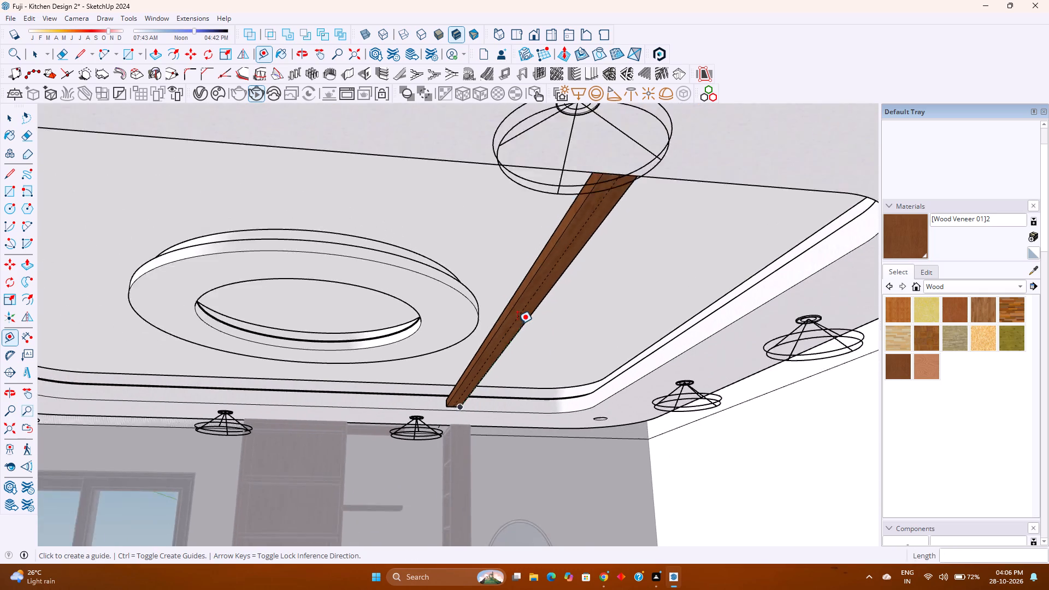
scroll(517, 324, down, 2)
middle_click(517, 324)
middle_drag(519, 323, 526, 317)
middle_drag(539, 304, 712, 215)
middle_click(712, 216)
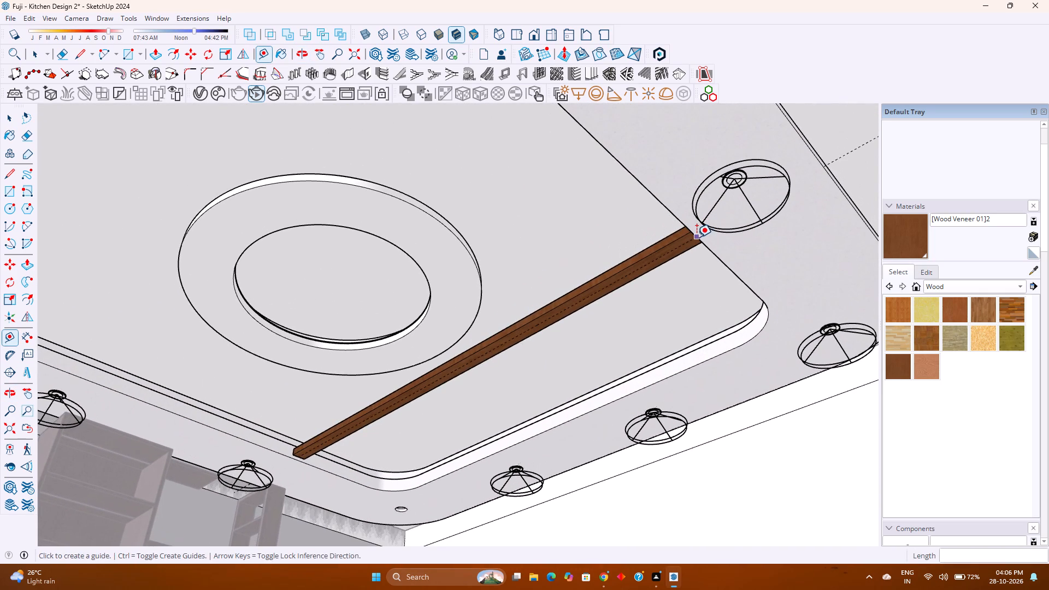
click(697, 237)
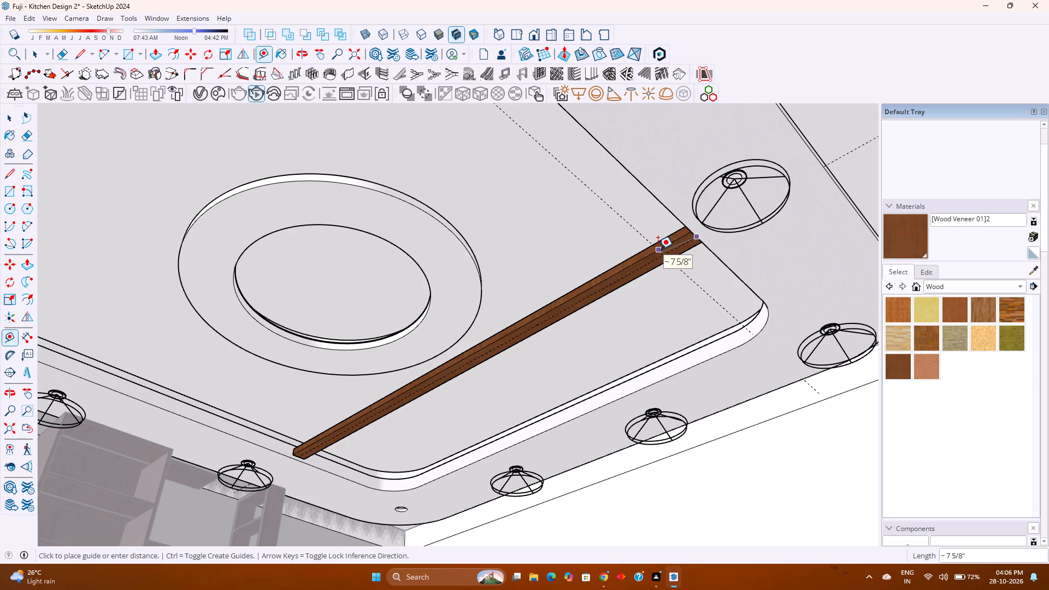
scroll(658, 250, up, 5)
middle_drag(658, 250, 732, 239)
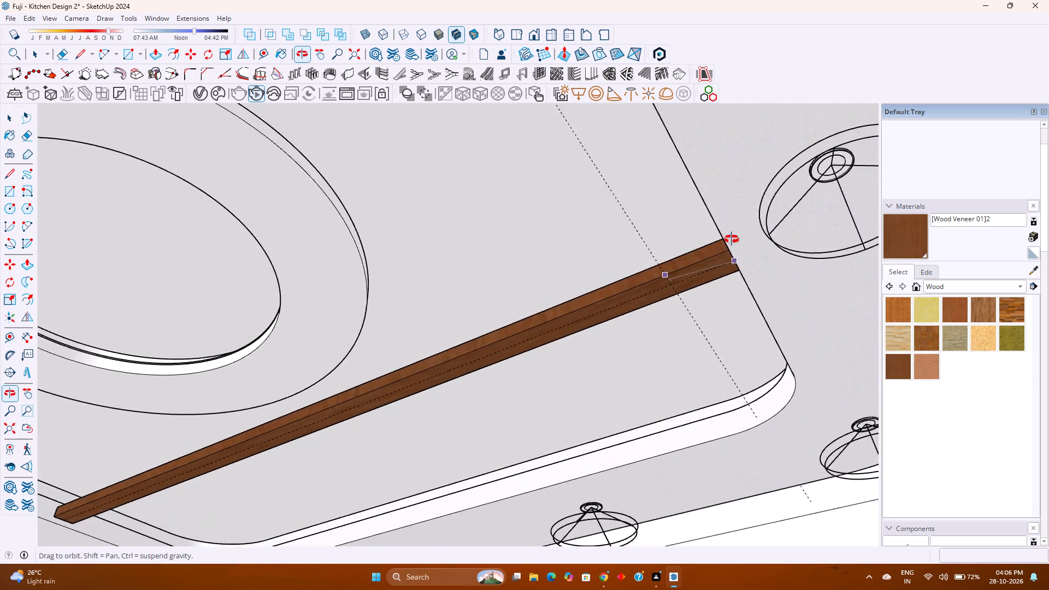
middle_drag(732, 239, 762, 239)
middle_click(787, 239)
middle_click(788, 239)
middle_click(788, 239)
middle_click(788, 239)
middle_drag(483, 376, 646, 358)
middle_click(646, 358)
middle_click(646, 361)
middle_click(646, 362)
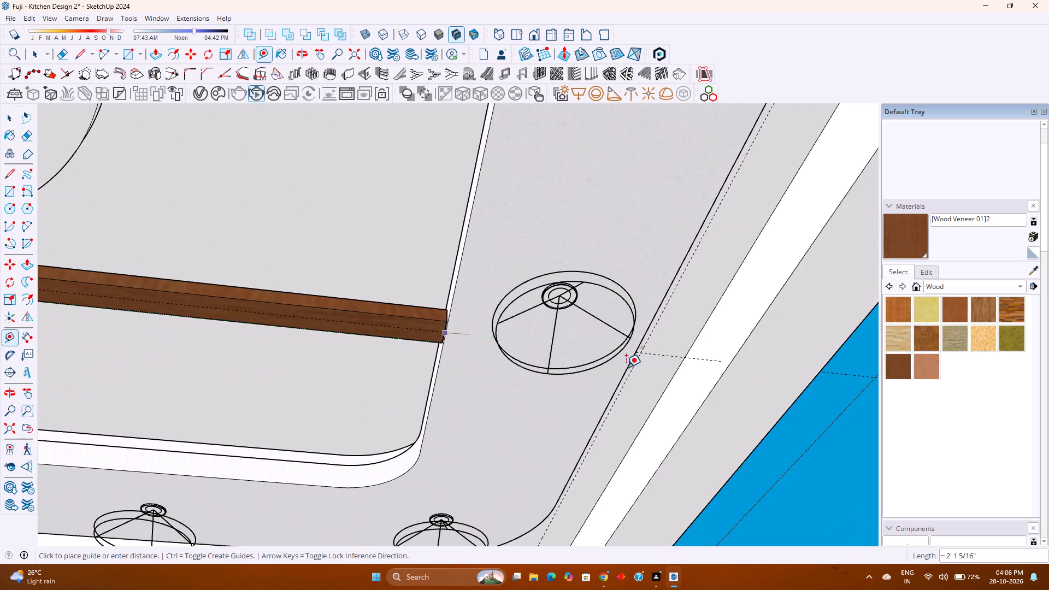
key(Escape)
Place a guide across the wooden beam, 3' from the beam's end edge.
shift+middle_click(417, 371)
shift+middle_drag(419, 371, 590, 417)
shift+middle_drag(602, 418, 639, 420)
shift+middle_click(639, 420)
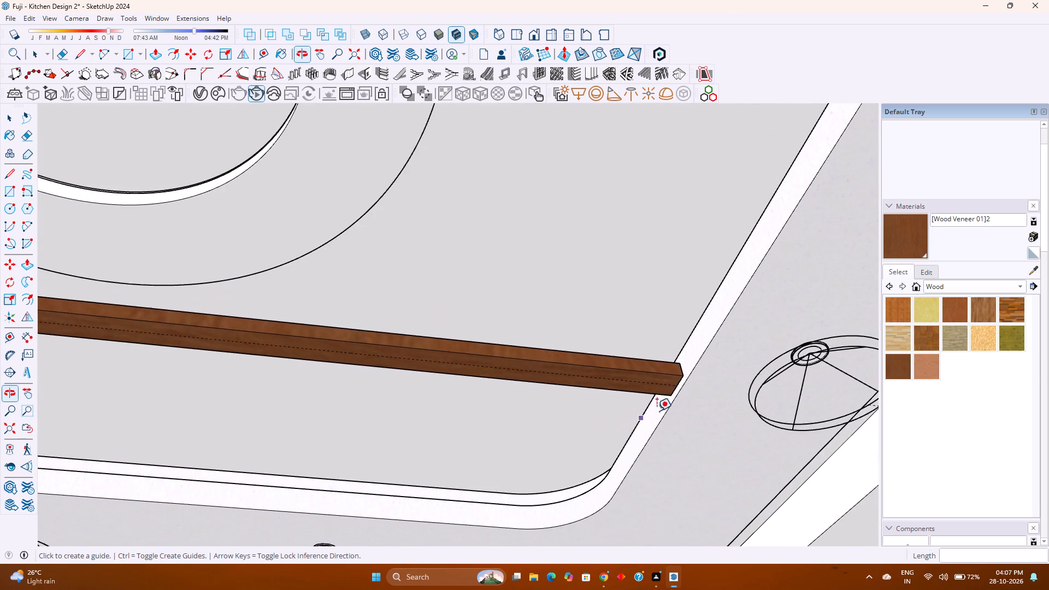
scroll(674, 388, up, 8)
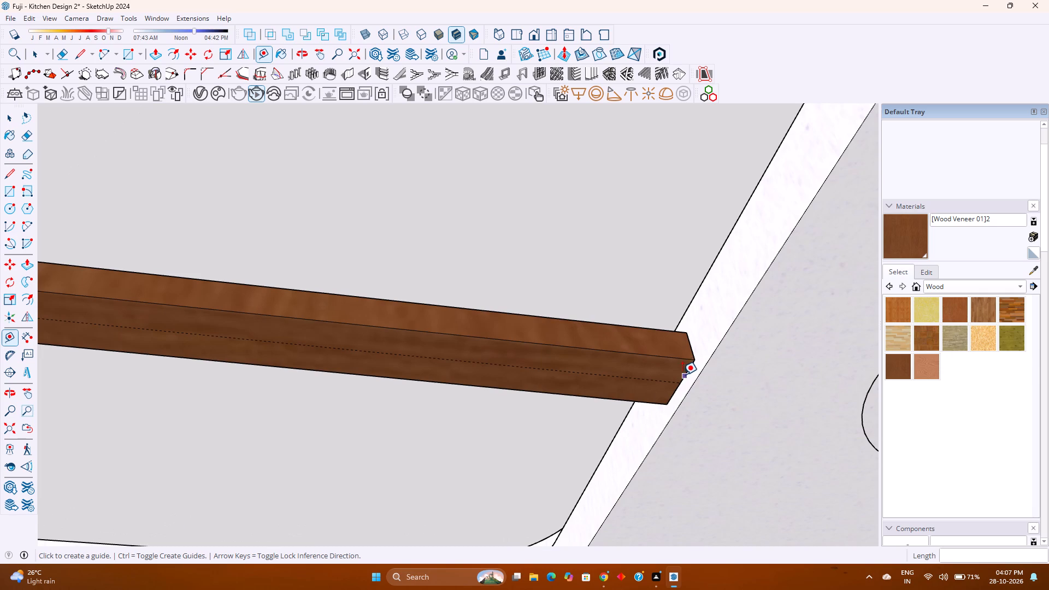
click(682, 375)
scroll(579, 372, down, 16)
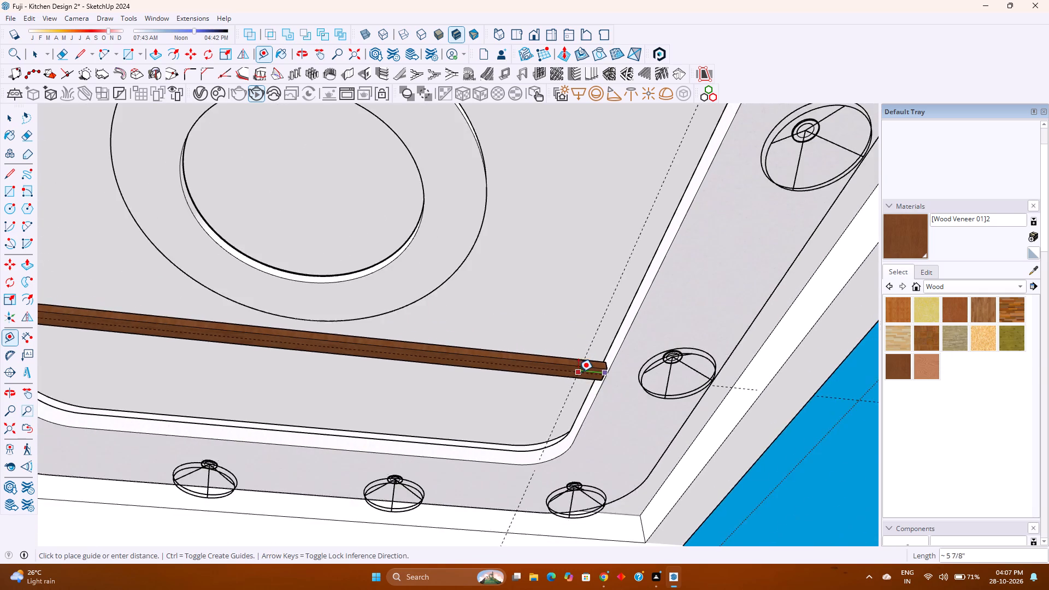
scroll(578, 372, down, 4)
click(11, 432)
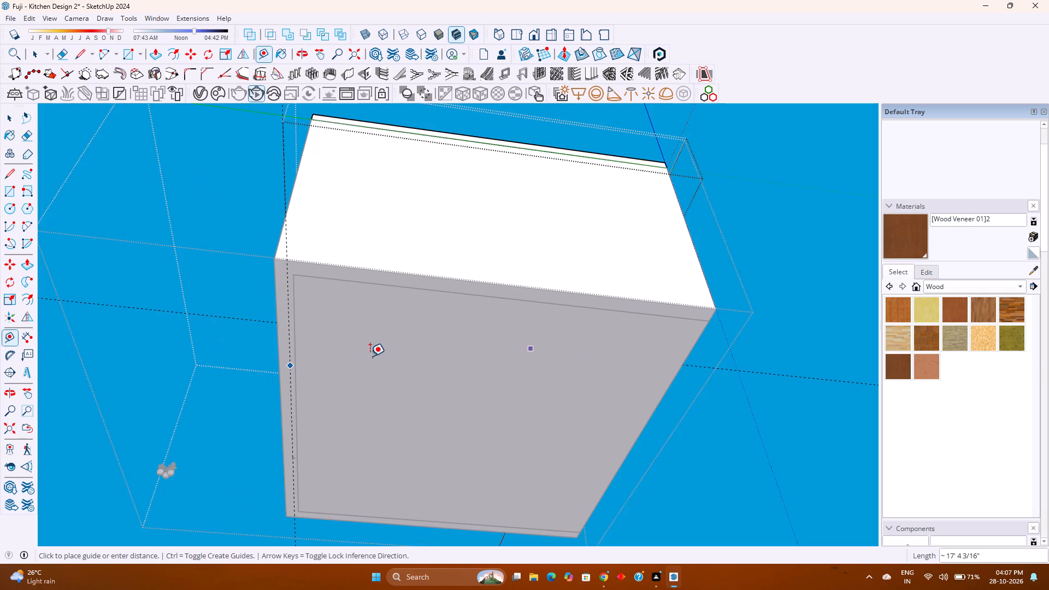
middle_drag(494, 346, 388, 425)
middle_drag(639, 285, 639, 285)
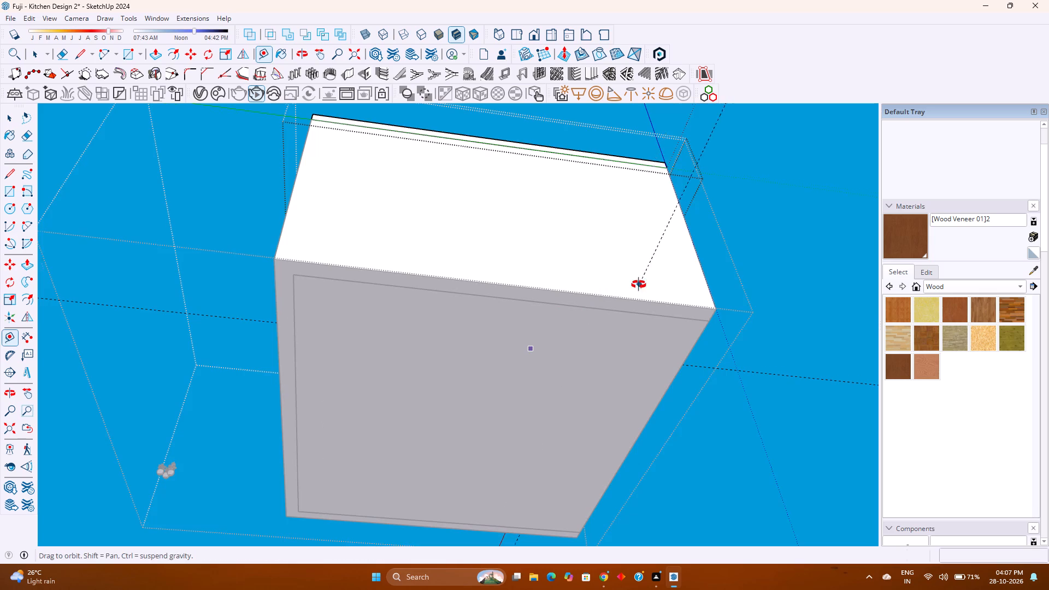
middle_drag(639, 285, 451, 471)
middle_click(451, 471)
scroll(583, 292, up, 10)
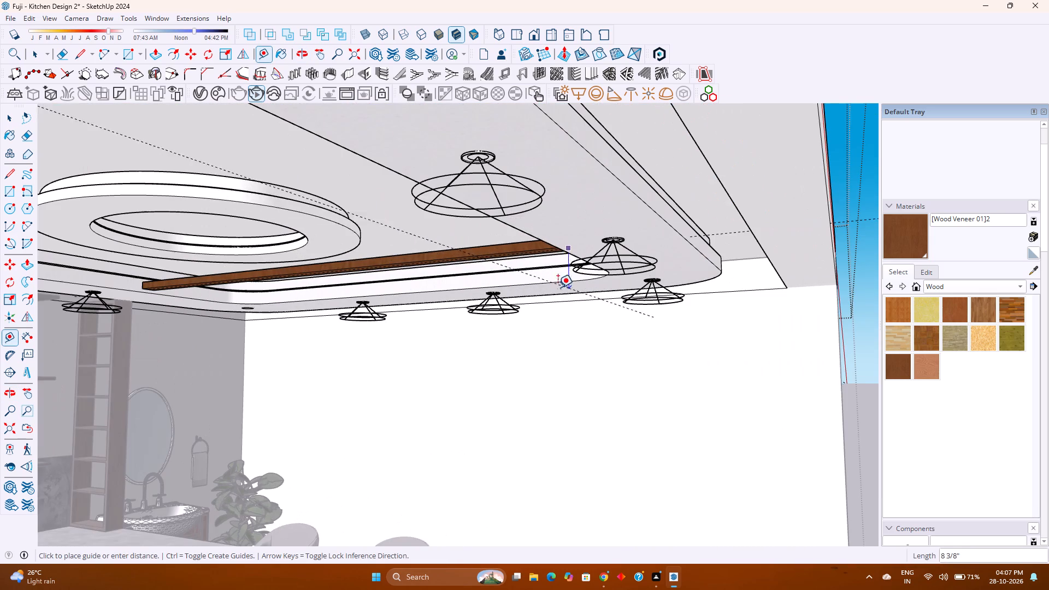
scroll(502, 255, up, 3)
scroll(496, 258, down, 7)
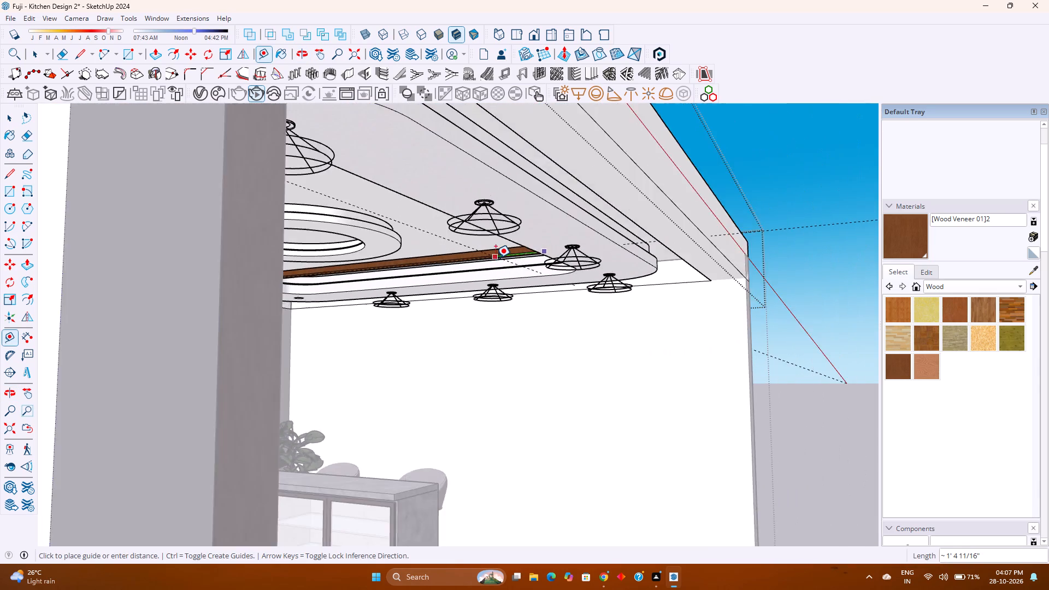
middle_click(496, 258)
middle_drag(496, 258, 488, 264)
middle_click(488, 264)
middle_click(488, 264)
shift+middle_drag(432, 354, 486, 300)
shift+middle_click(487, 300)
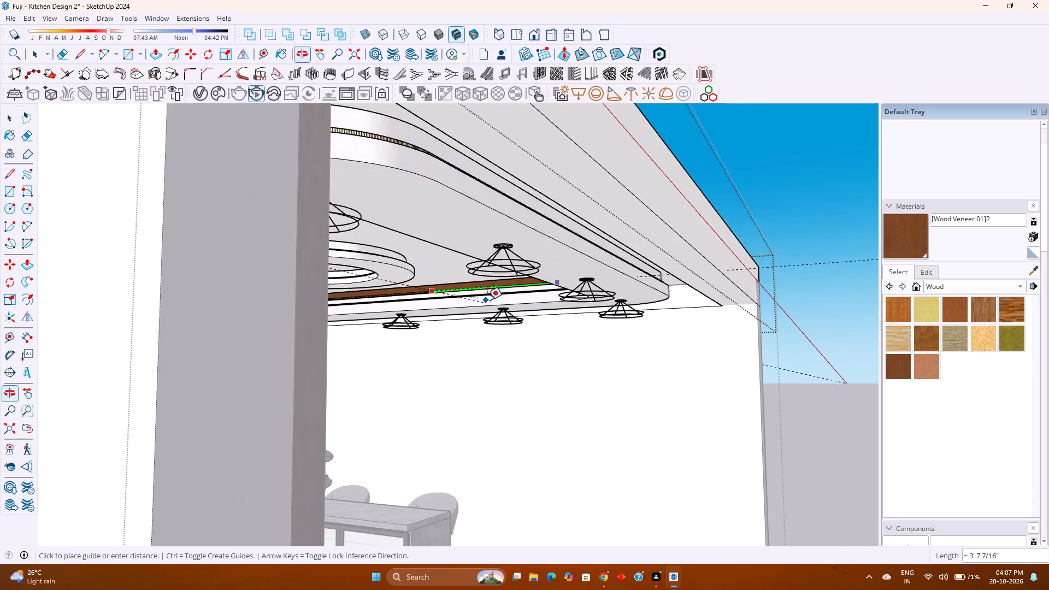
scroll(487, 300, up, 5)
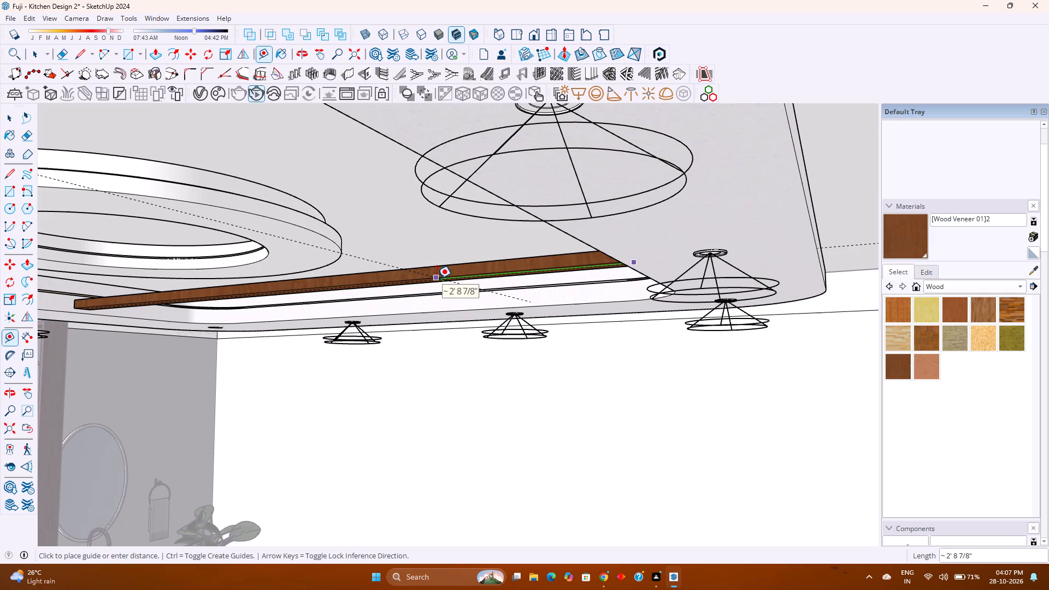
text(3')
key(Return)
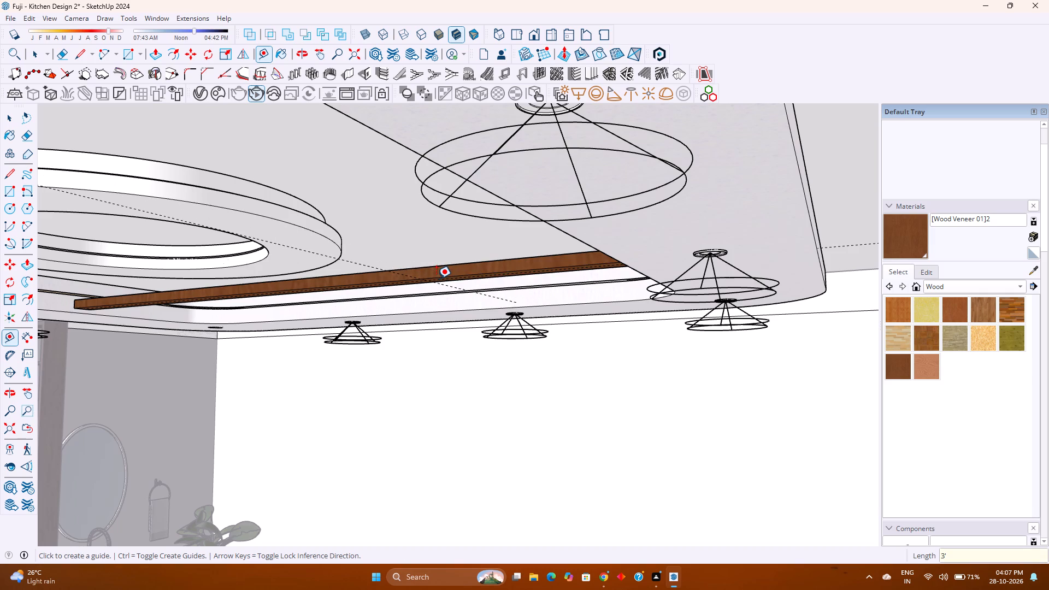
Place a second guide across the beam, 1'6" from the first crosswise guide, towards the beam's far end.
scroll(437, 279, down, 8)
middle_drag(432, 284, 435, 279)
middle_click(435, 279)
scroll(439, 279, up, 8)
middle_click(407, 279)
middle_drag(415, 277, 454, 255)
middle_click(506, 228)
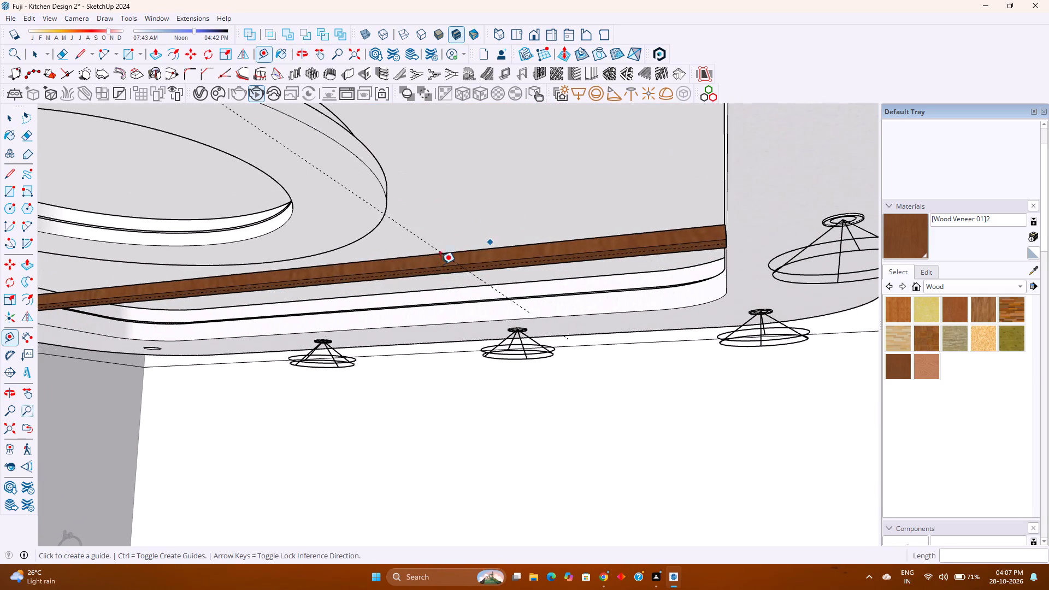
middle_drag(381, 286, 459, 231)
middle_drag(473, 223, 493, 212)
middle_click(493, 212)
middle_click(494, 212)
scroll(530, 326, up, 4)
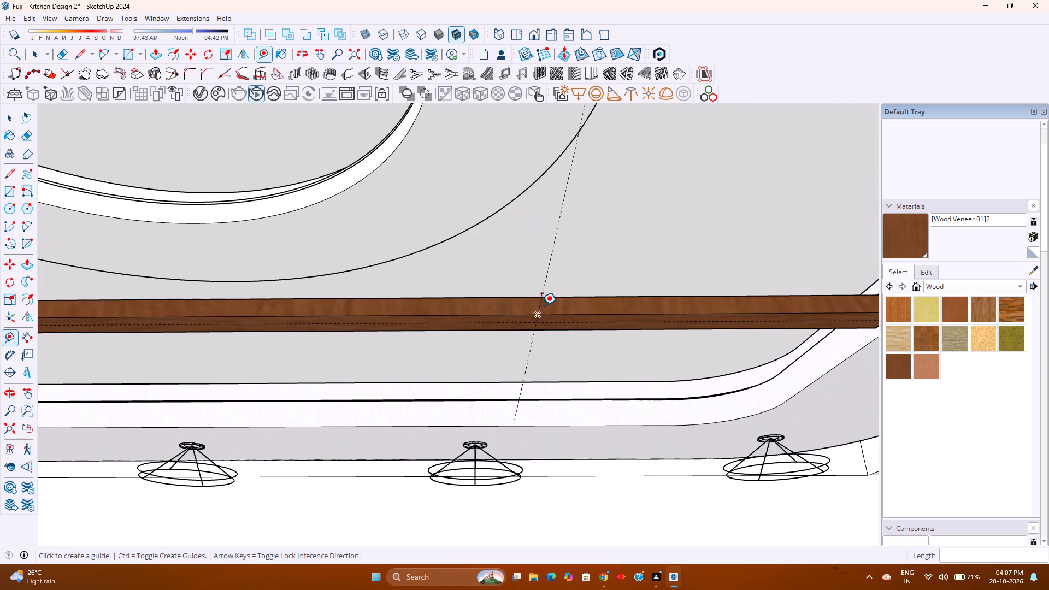
click(541, 300)
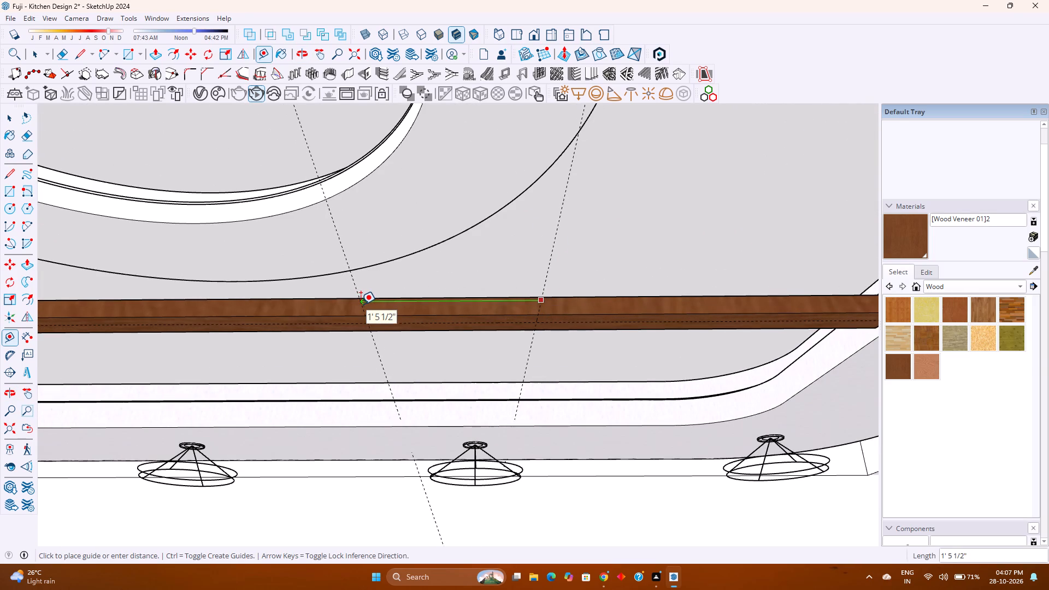
text(1')
key(6)
key(shift+quotedbl)
key(Return)
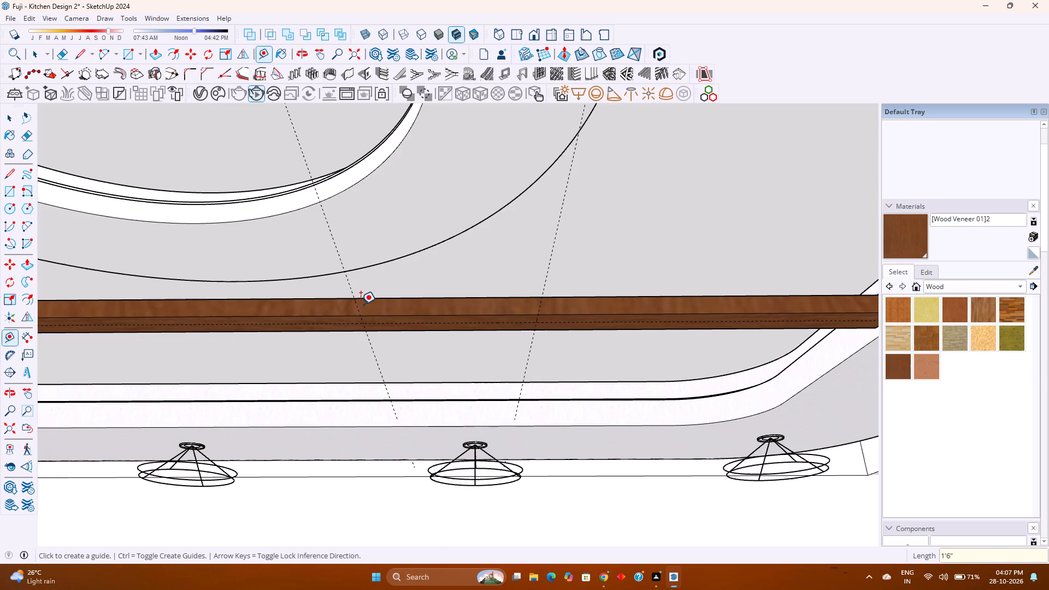
Place a third guide across the beam, another 1'6" beyond the second crosswise guide.
click(354, 302)
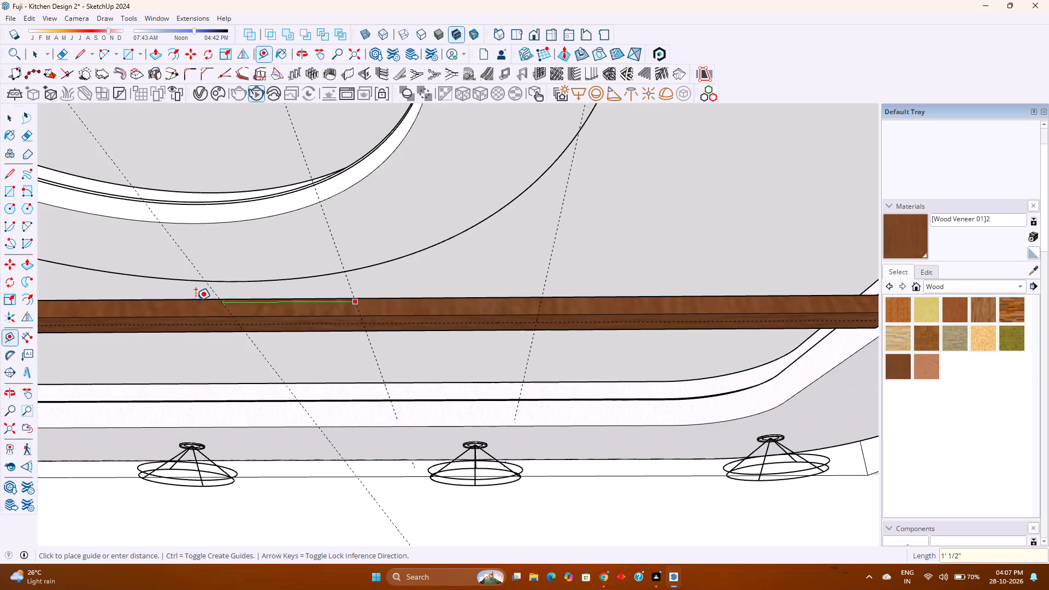
text(1'6")
key(Return)
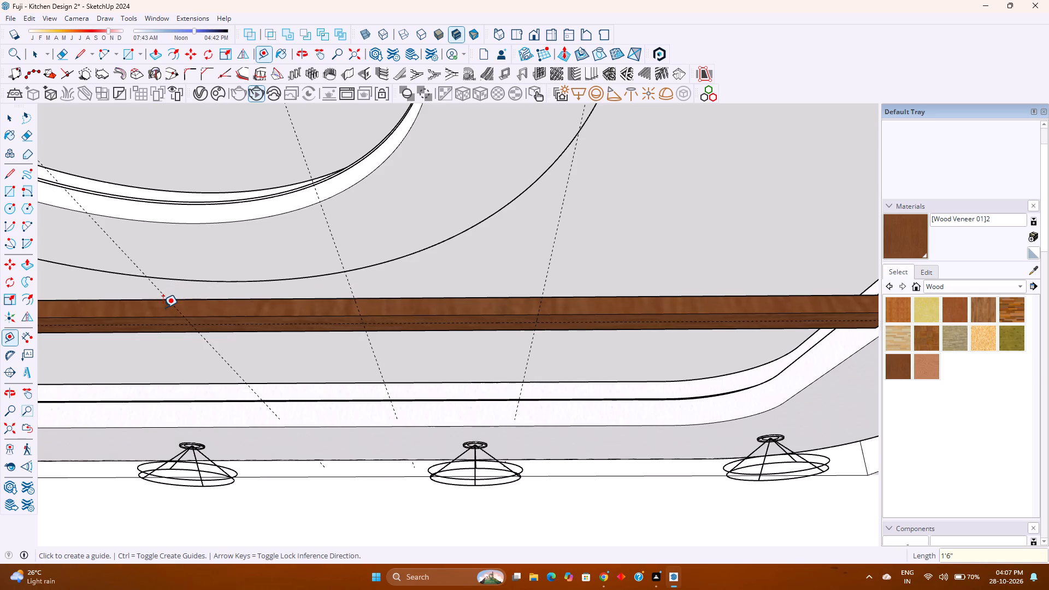
key(space)
Examine the beam and its crosswise guides from several angles within the kitchen, and leave false ceiling group editing.
scroll(161, 308, down, 2)
middle_drag(178, 343, 252, 325)
scroll(255, 321, down, 2)
middle_drag(255, 321, 184, 344)
middle_click(184, 344)
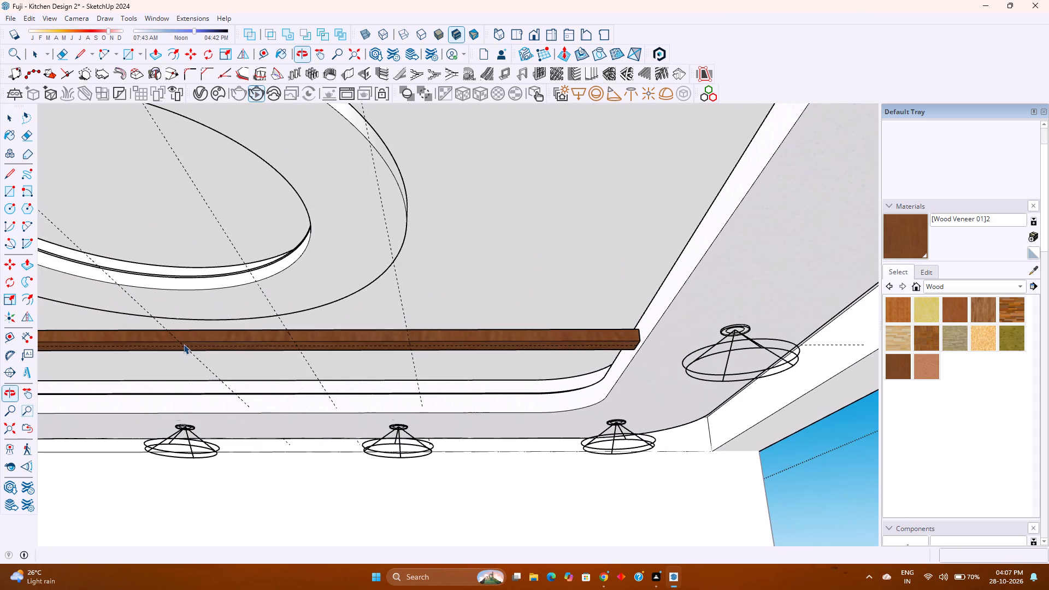
shift+middle_drag(219, 351, 260, 323)
shift+middle_click(262, 322)
scroll(293, 299, down, 6)
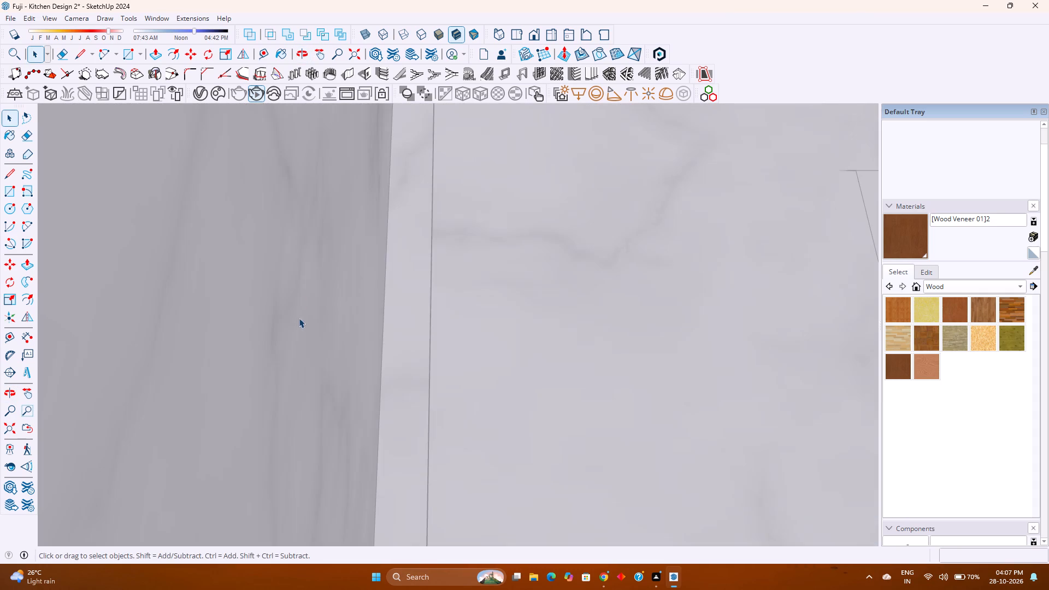
click(3, 430)
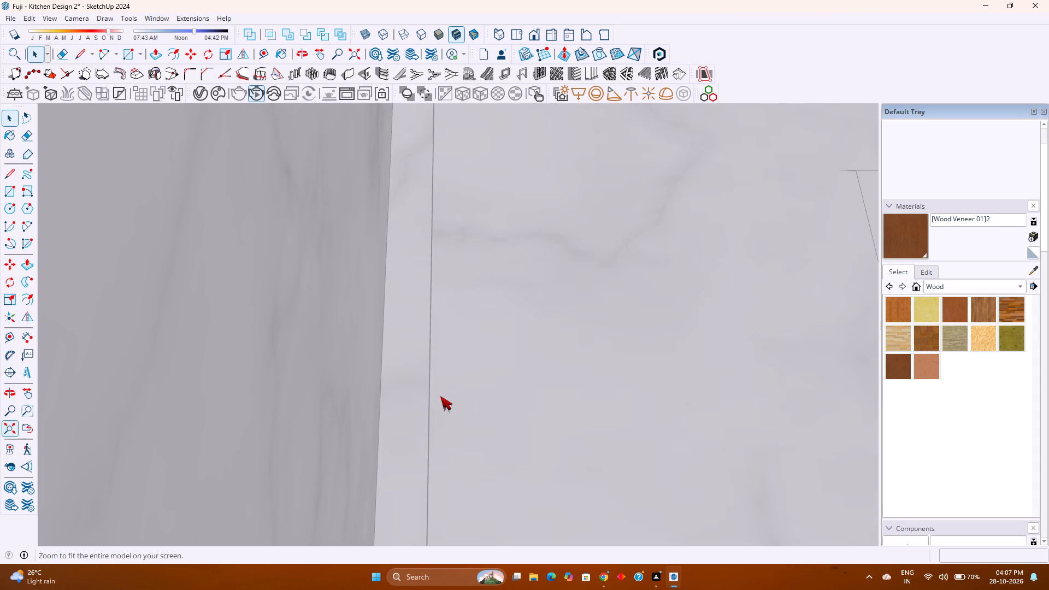
middle_drag(479, 397, 200, 449)
middle_click(199, 449)
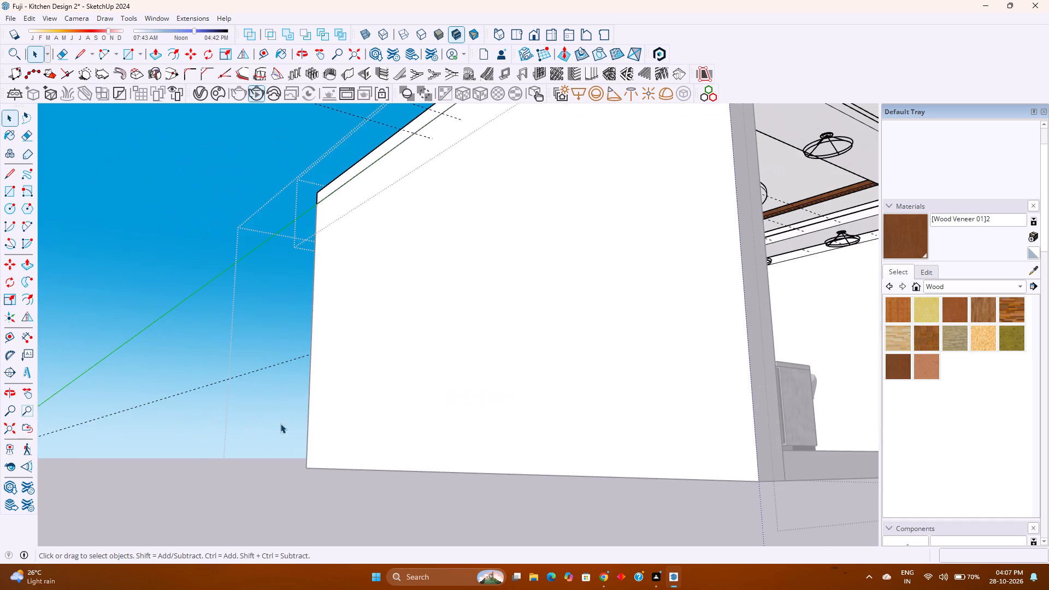
shift+middle_drag(476, 410, 161, 467)
shift+middle_click(160, 467)
middle_drag(396, 424, 374, 430)
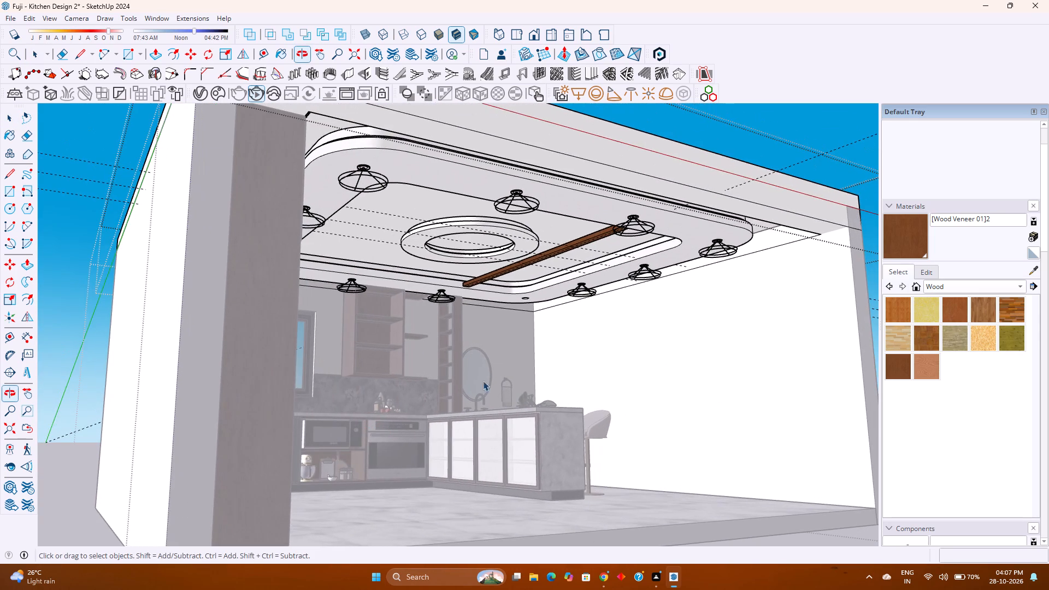
scroll(553, 370, up, 5)
shift+middle_drag(548, 374, 531, 398)
shift+middle_click(531, 398)
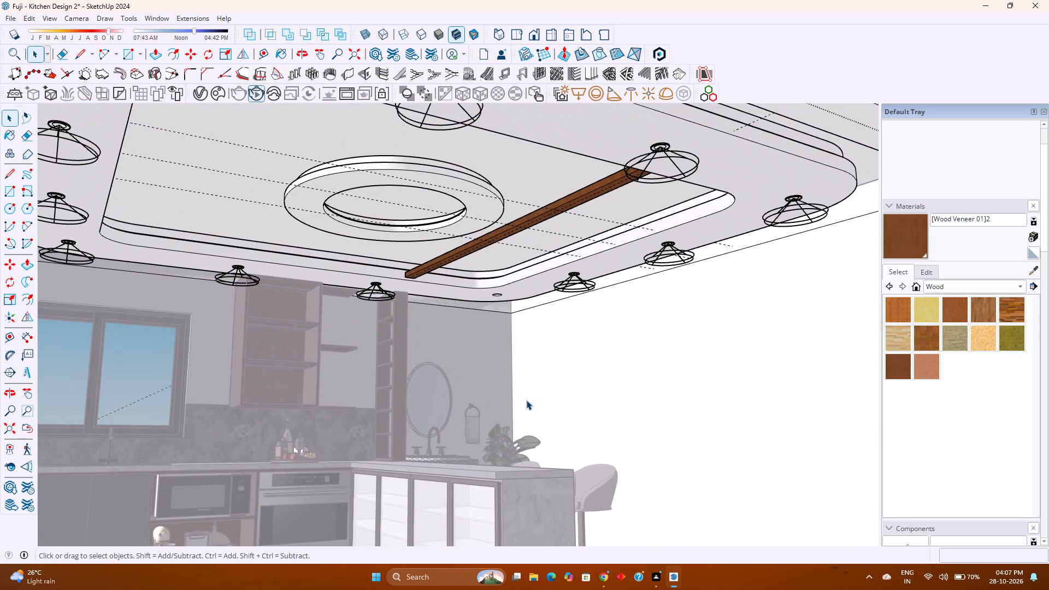
middle_drag(521, 402, 537, 396)
middle_click(537, 396)
scroll(558, 331, up, 3)
middle_drag(558, 331, 519, 362)
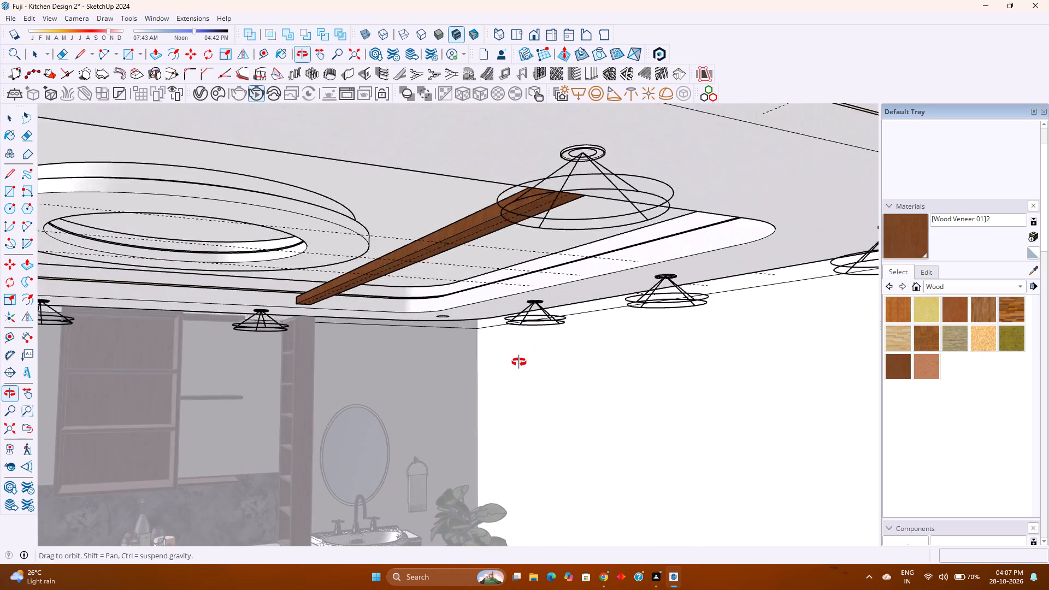
middle_drag(519, 362, 517, 365)
middle_click(517, 365)
scroll(434, 293, down, 7)
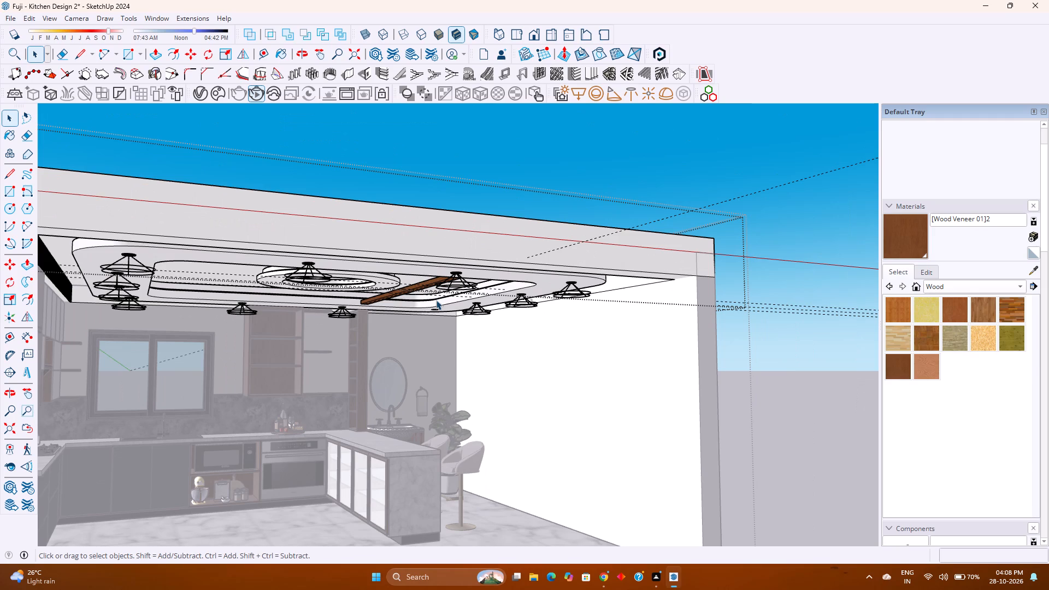
key(Escape)
Examine the beam's underside and its guide intersections up close and in the context of the whole ceiling.
middle_drag(480, 352, 491, 322)
middle_click(491, 320)
scroll(461, 266, up, 3)
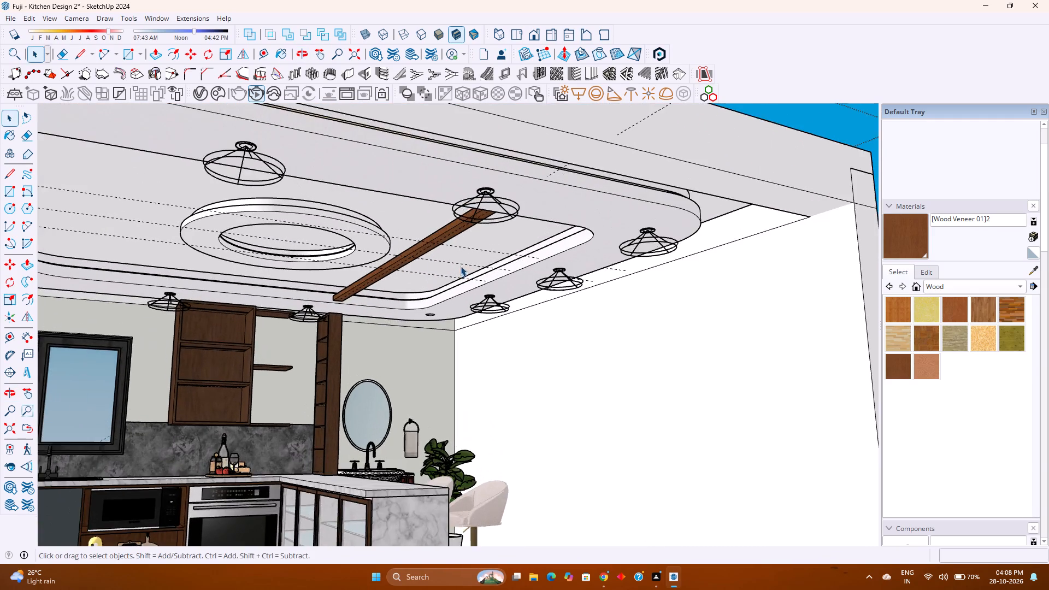
middle_drag(419, 279, 447, 249)
middle_click(447, 249)
middle_click(447, 249)
scroll(502, 294, up, 6)
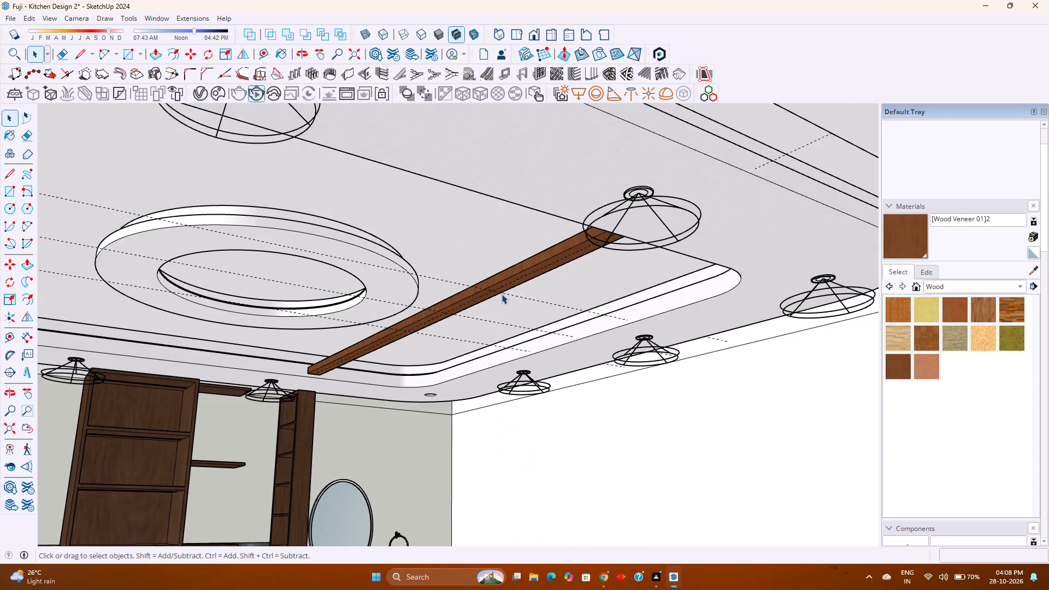
scroll(502, 294, up, 13)
scroll(457, 298, up, 1)
middle_drag(457, 298, 445, 277)
middle_click(444, 274)
middle_click(441, 269)
middle_click(438, 264)
middle_click(437, 262)
middle_drag(435, 259, 433, 246)
middle_click(433, 246)
key(c)
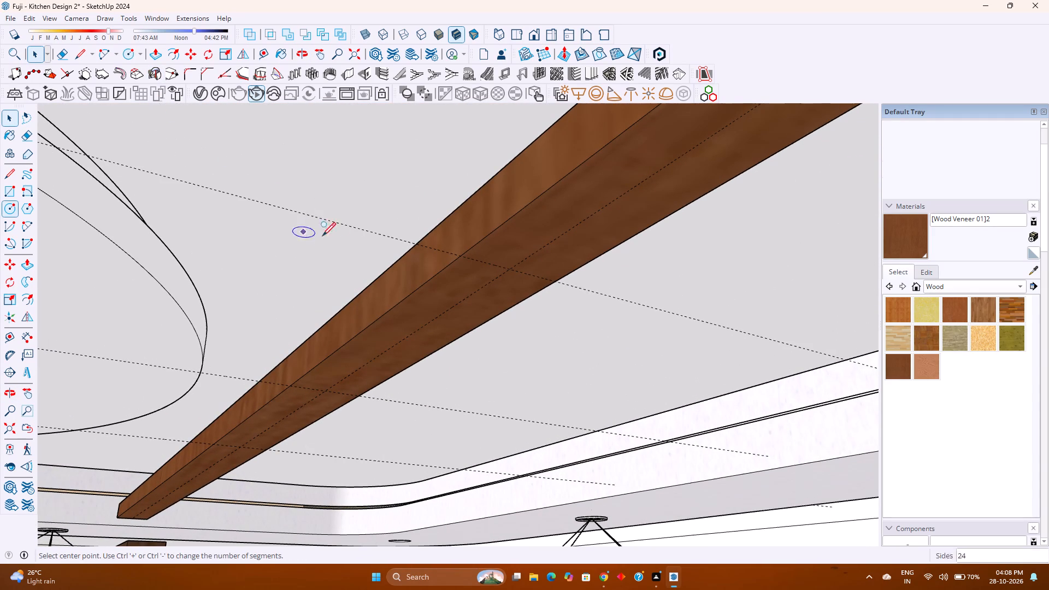
key(space)
scroll(420, 349, down, 8)
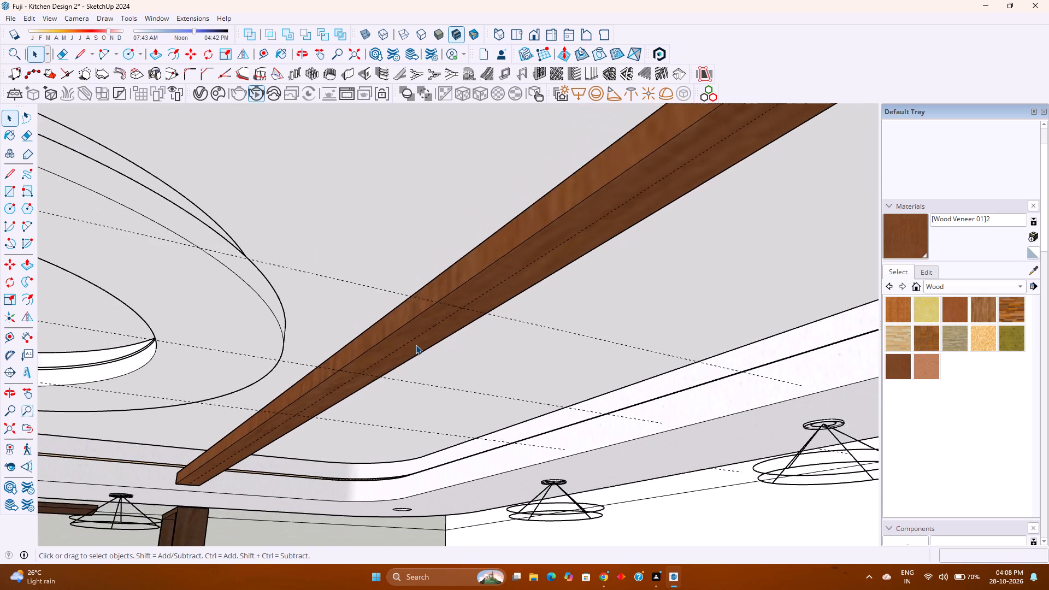
scroll(416, 345, down, 18)
click(598, 438)
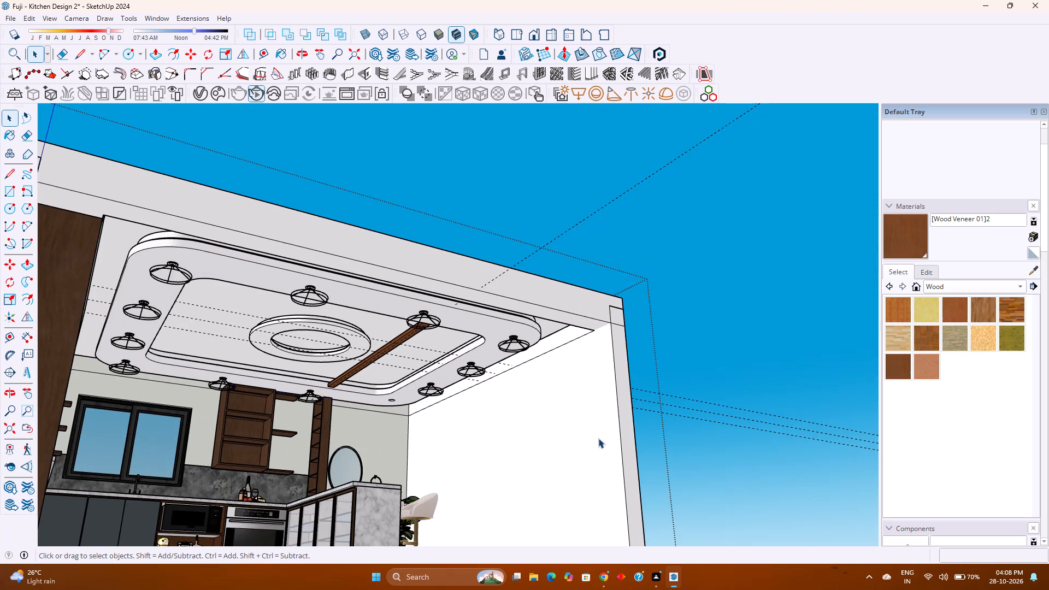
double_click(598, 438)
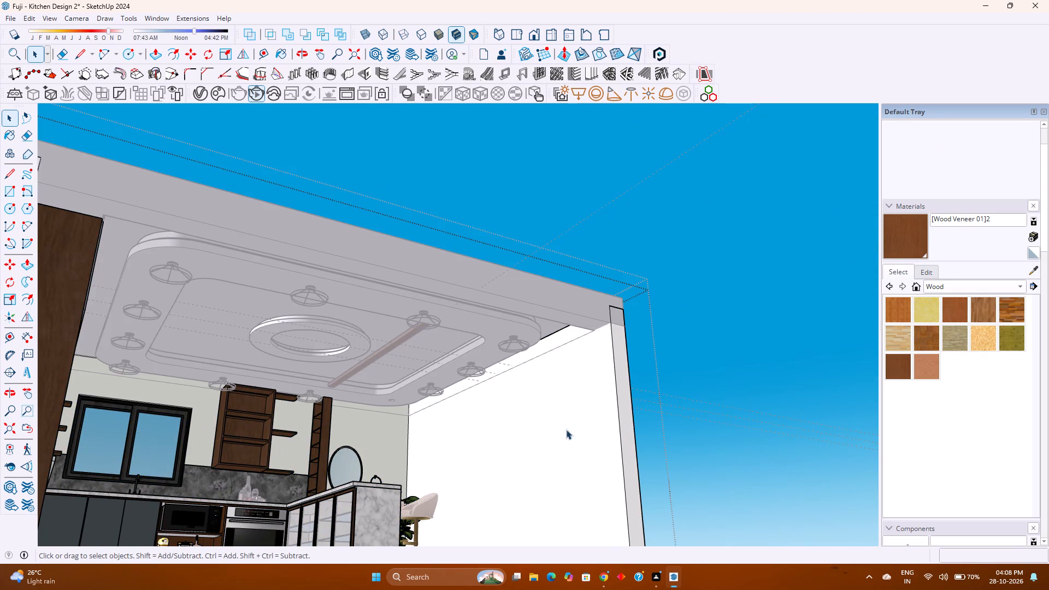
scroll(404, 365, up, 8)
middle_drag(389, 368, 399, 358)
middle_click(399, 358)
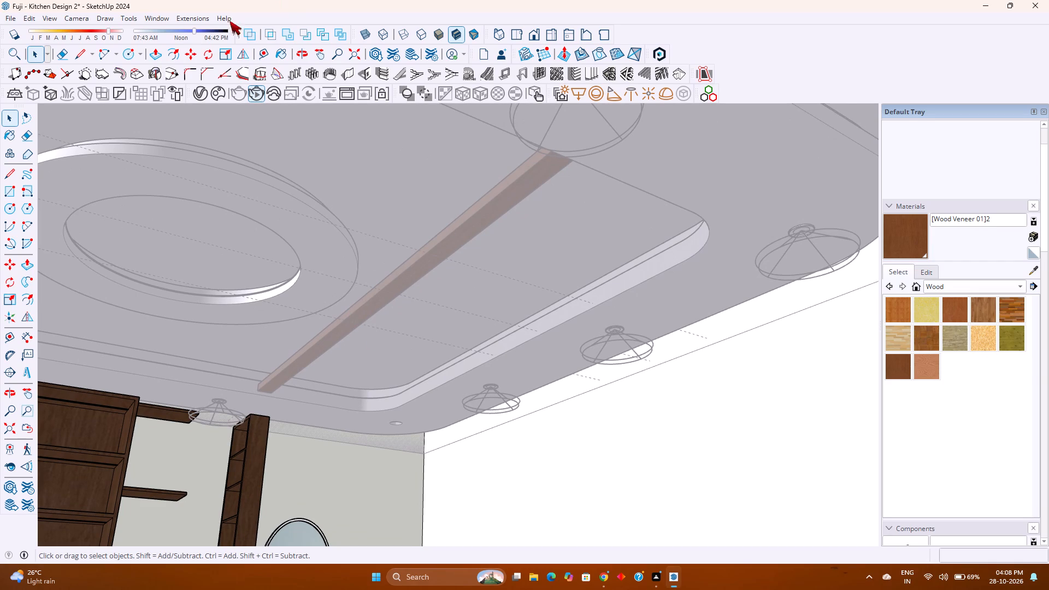
Open the Extension Warehouse and move its window towards the middle of the screen.
click(185, 20)
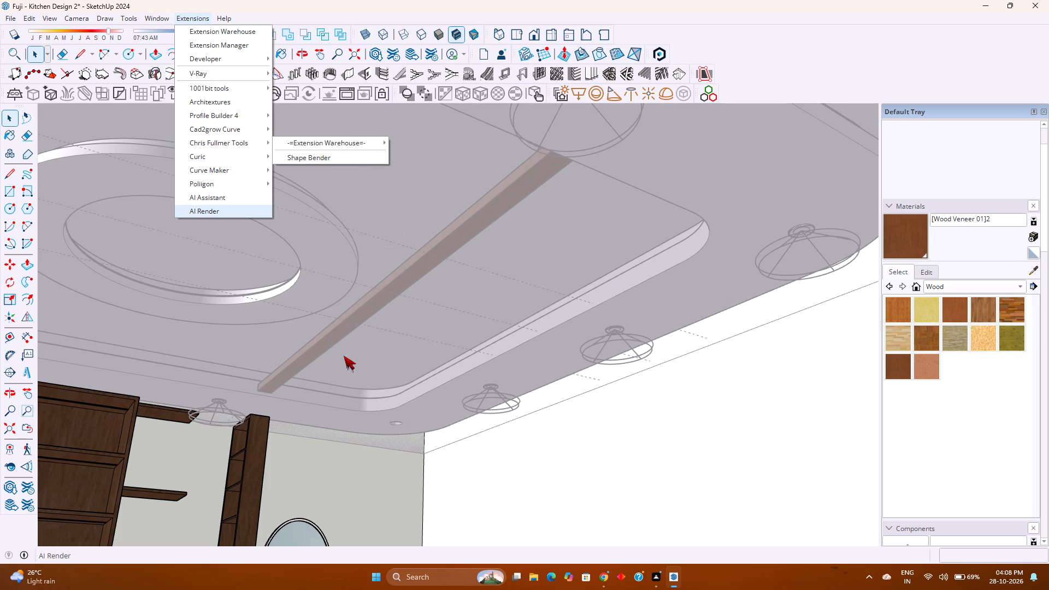
click(264, 35)
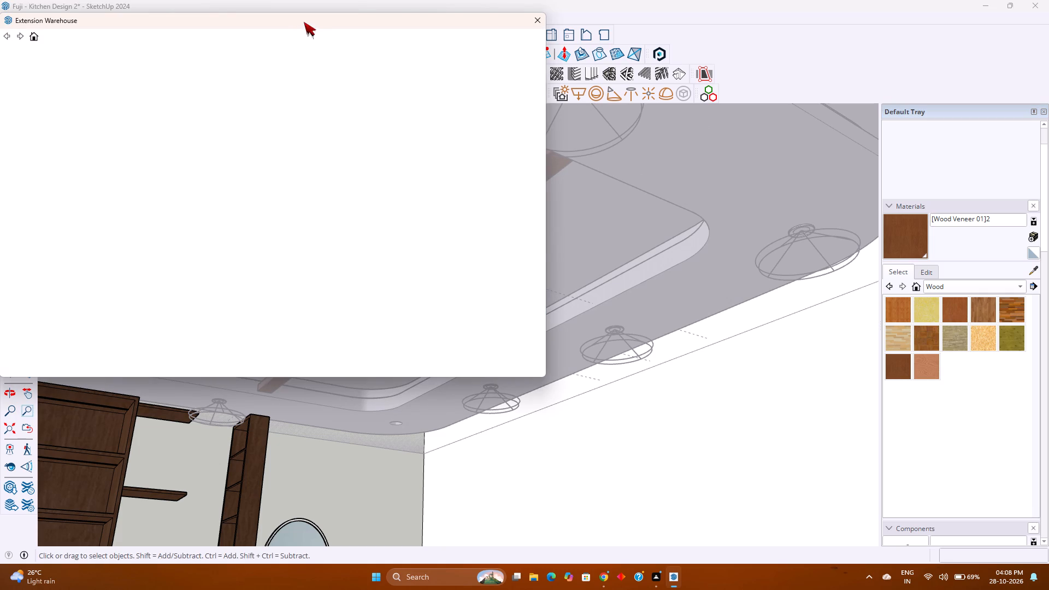
drag(304, 22, 541, 62)
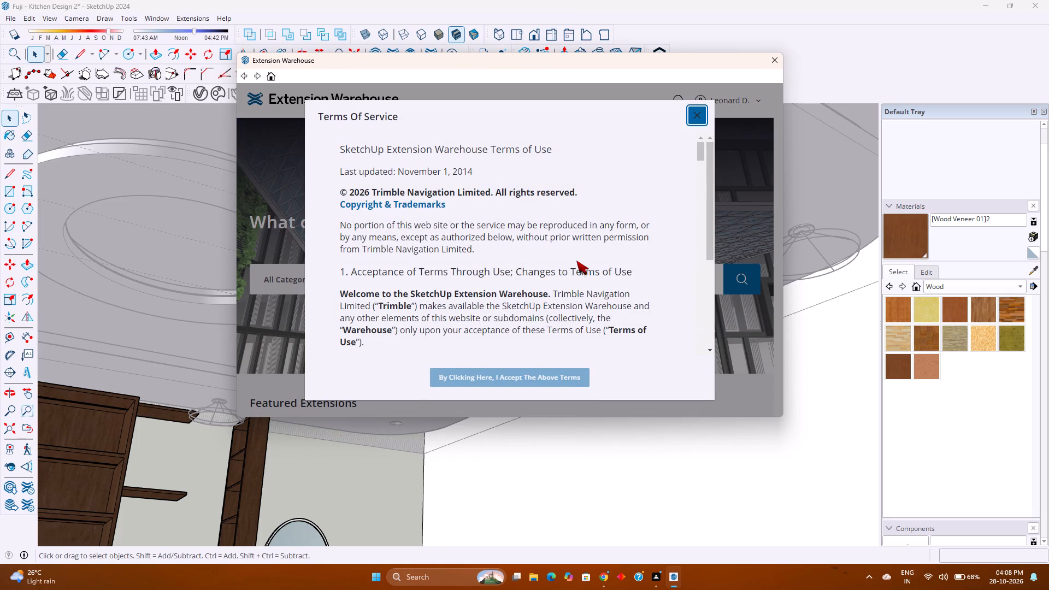
Go through the Extension Warehouse Terms of Service to the very end and accept them.
scroll(582, 257, down, 7)
click(480, 375)
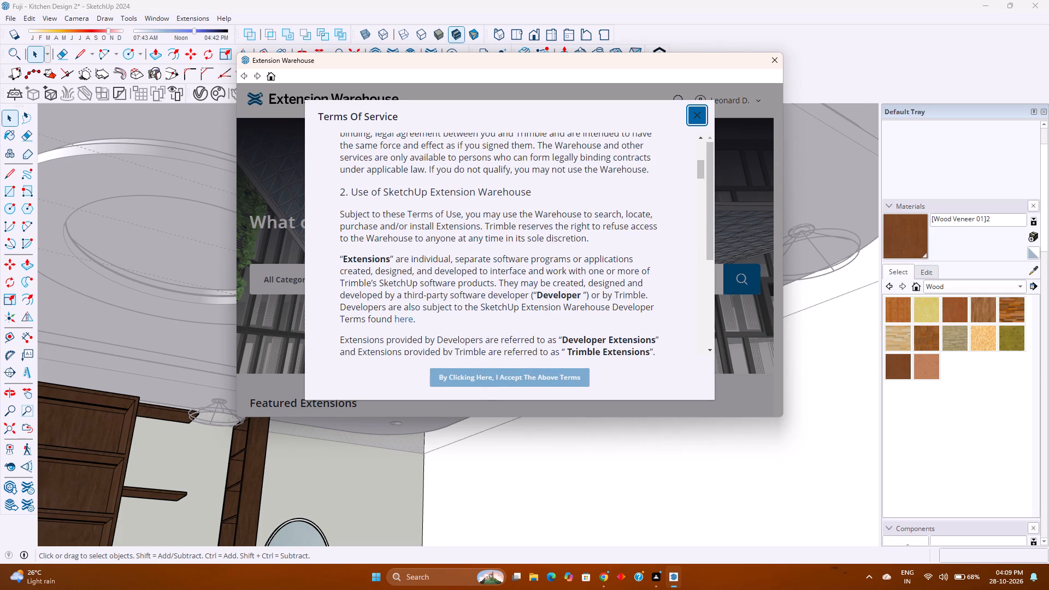
scroll(490, 276, down, 20)
scroll(490, 276, down, 14)
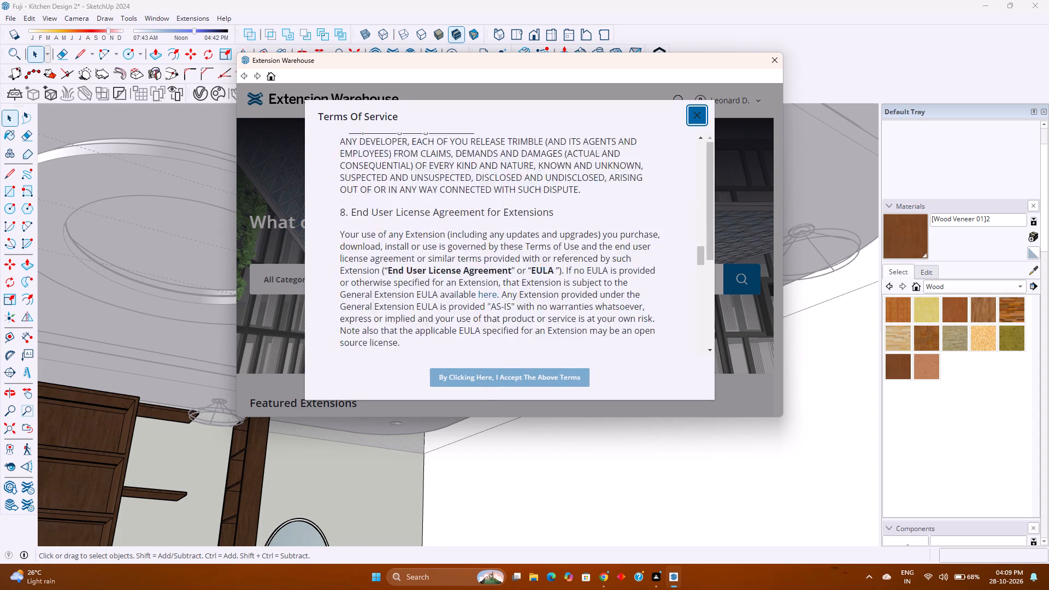
scroll(490, 276, down, 12)
click(468, 379)
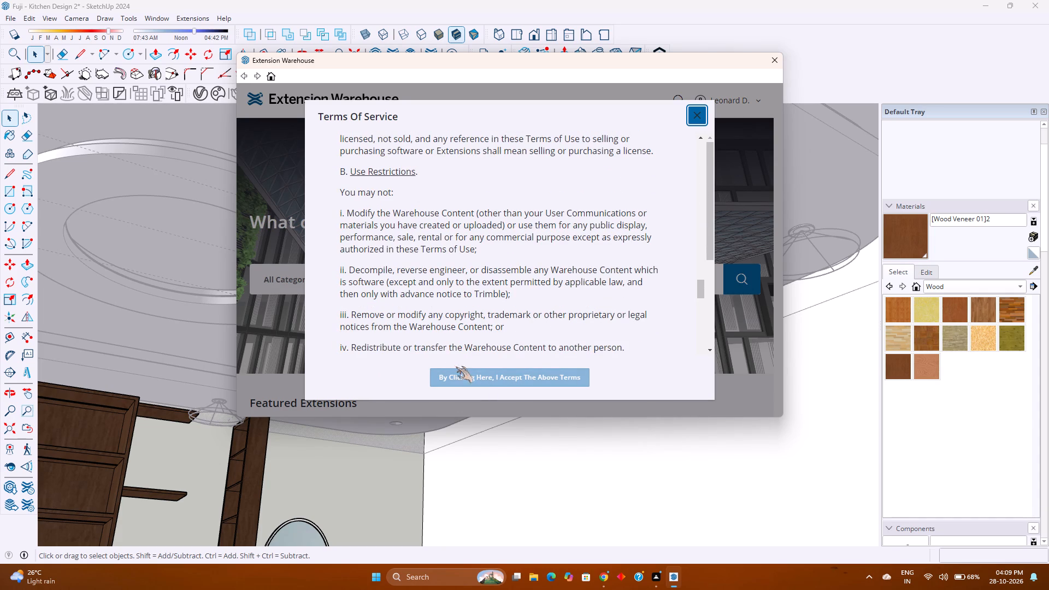
scroll(463, 244, down, 20)
scroll(463, 244, down, 2)
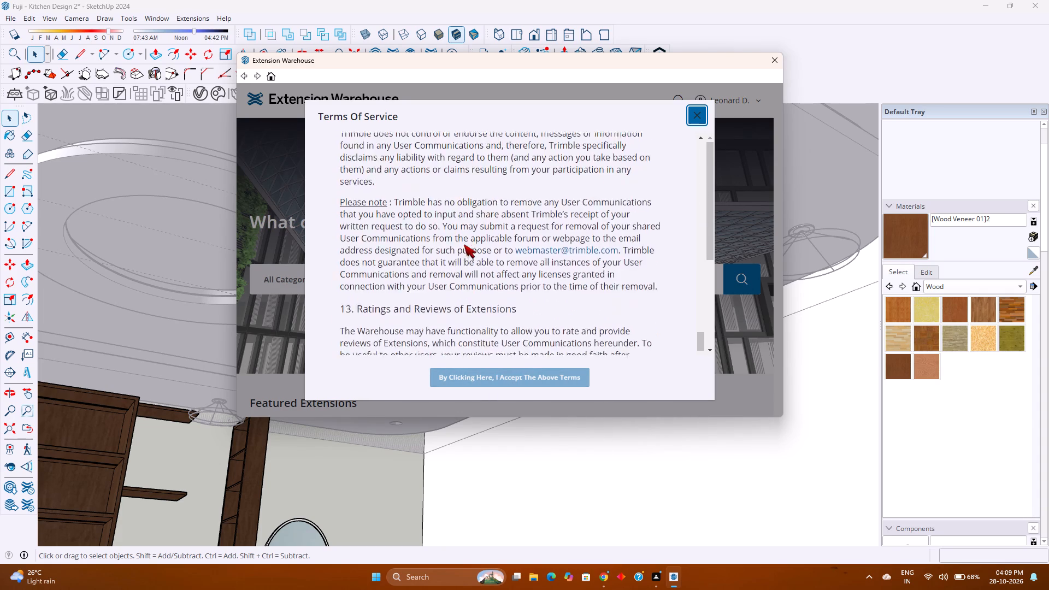
scroll(464, 244, down, 20)
scroll(464, 244, down, 1)
scroll(500, 357, down, 5)
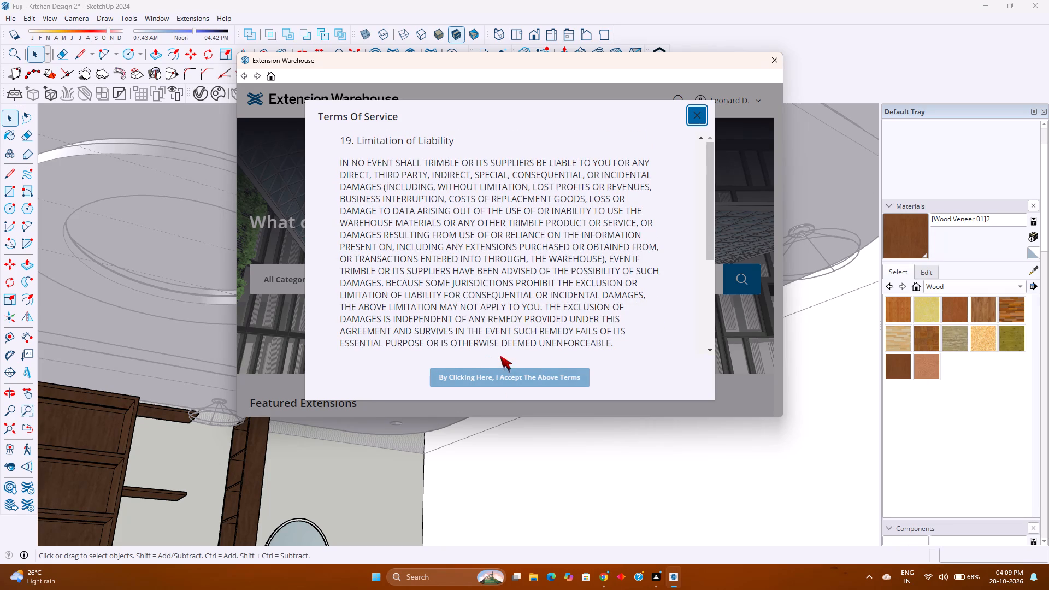
scroll(500, 356, down, 4)
drag(706, 194, 693, 351)
drag(702, 246, 703, 364)
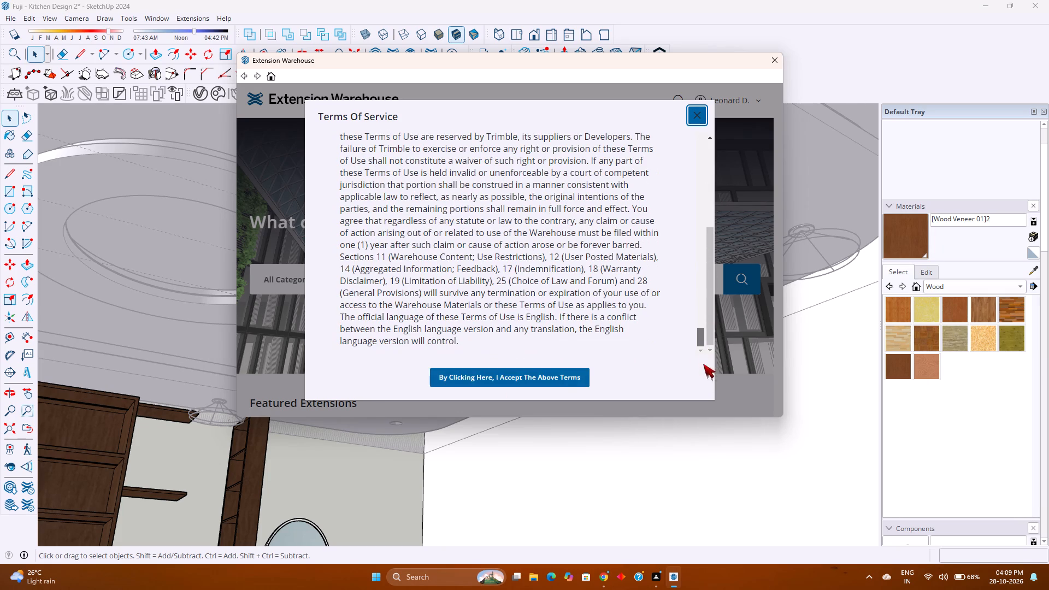
drag(703, 364, 702, 364)
click(548, 380)
Go through the supplemental Developer Terms of the Extension Warehouse towards their end.
scroll(531, 288, down, 2)
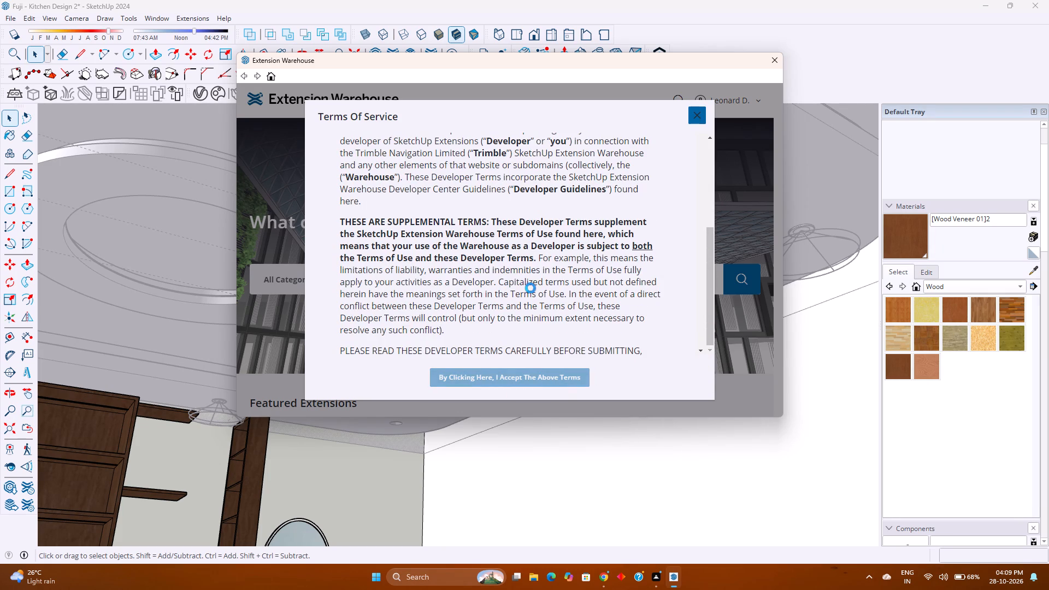
scroll(531, 288, down, 9)
double_click(523, 268)
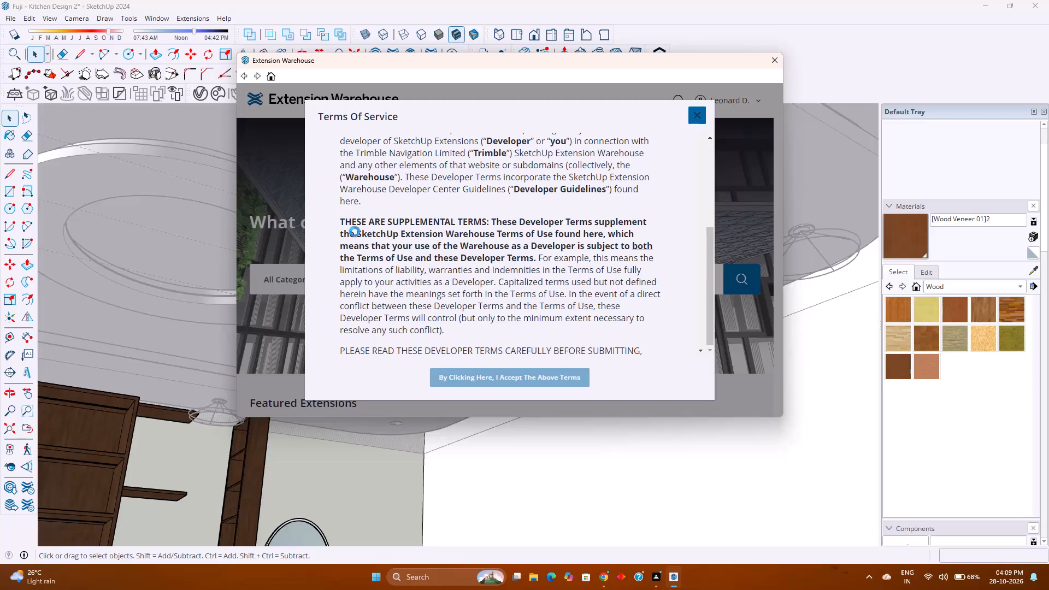
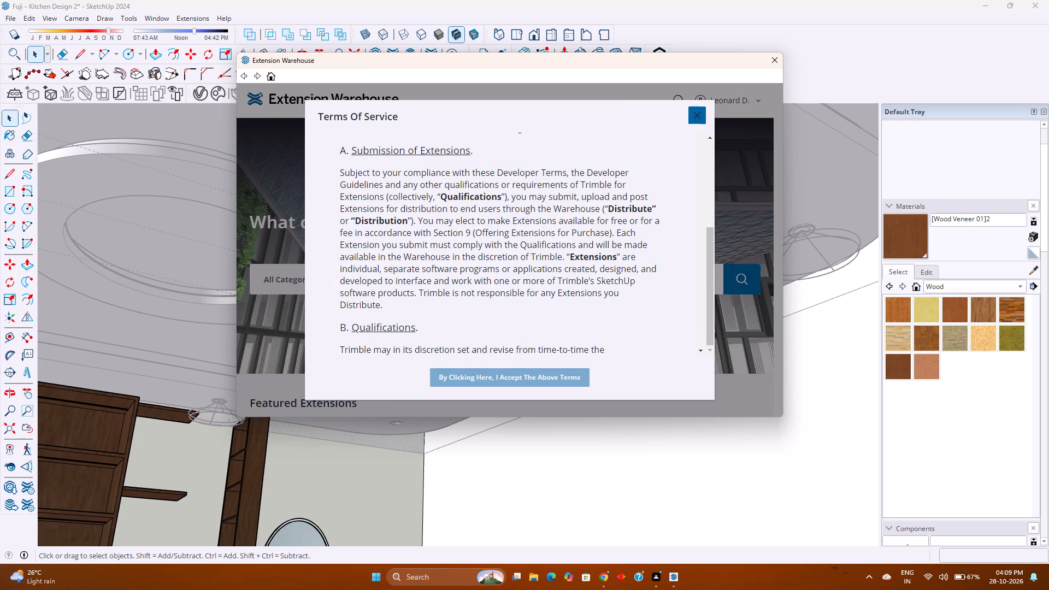
Read on to the end of the supplemental Developer Terms of the Extension Warehouse and accept them.
scroll(525, 220, down, 6)
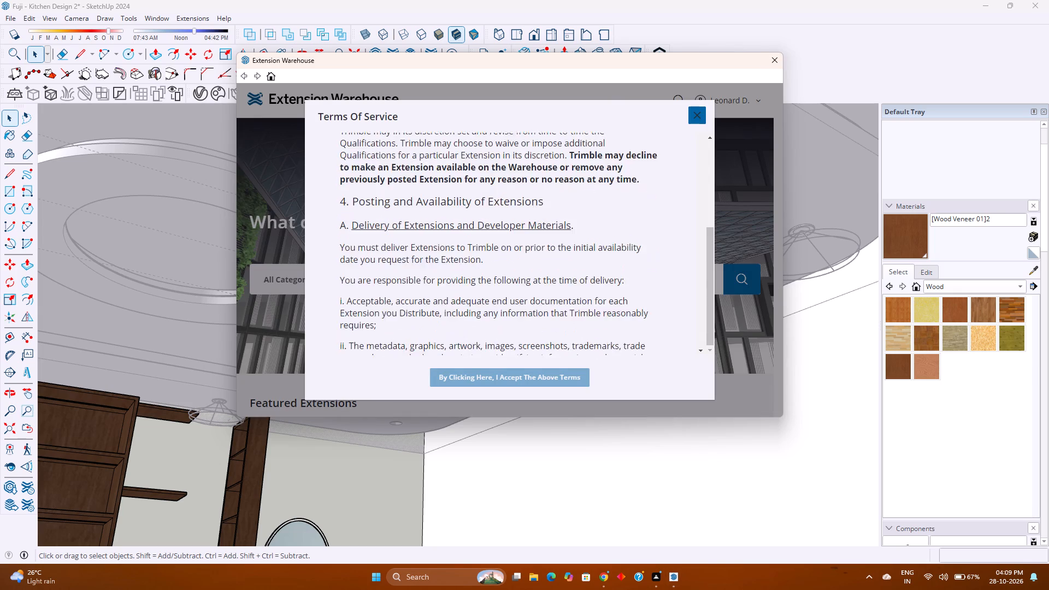
scroll(557, 244, down, 20)
scroll(557, 244, down, 2)
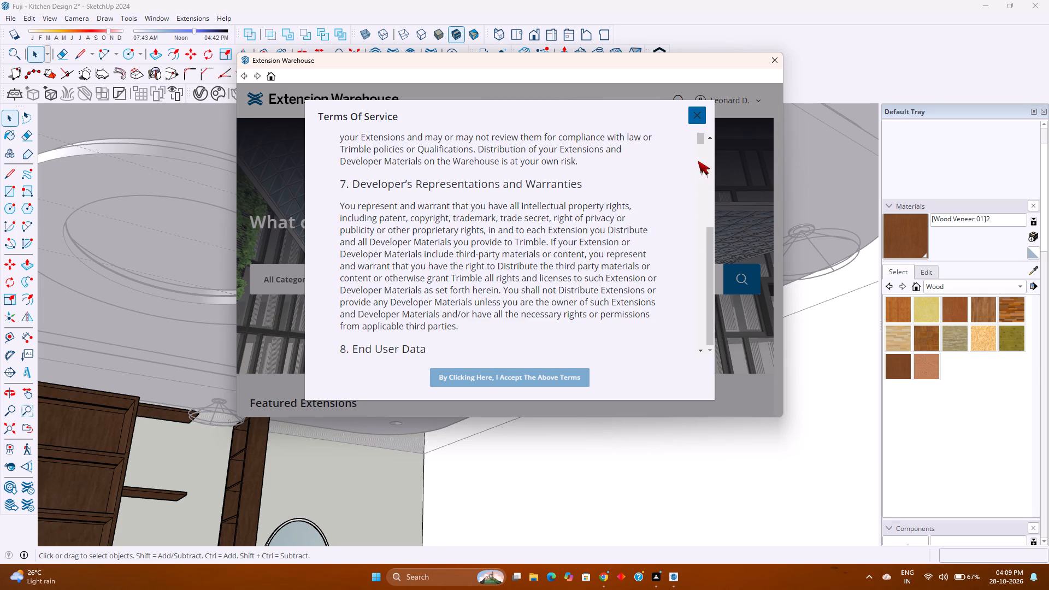
drag(700, 144, 691, 354)
drag(700, 204, 687, 353)
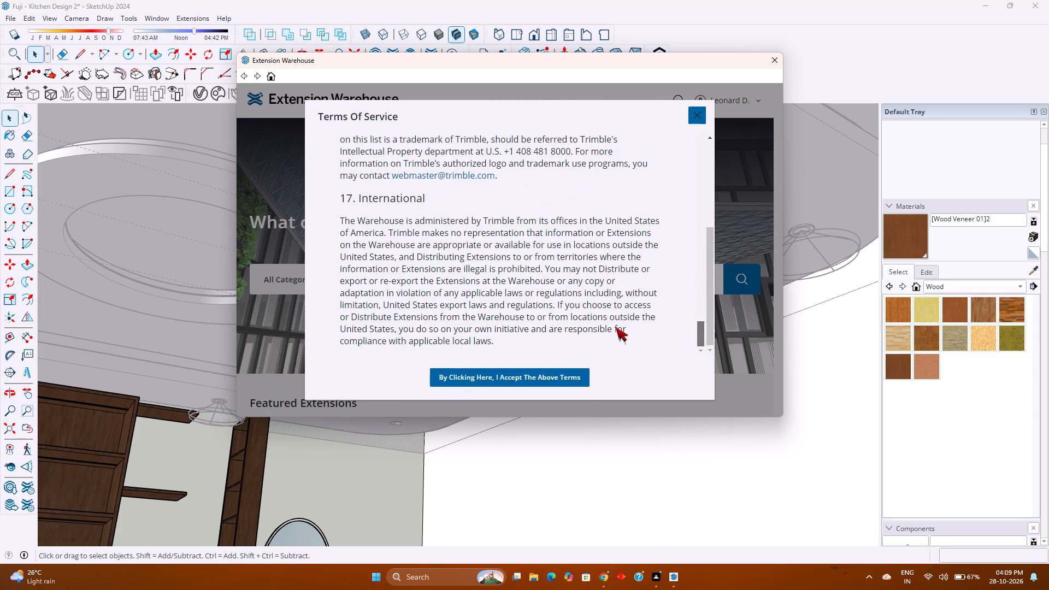
click(557, 370)
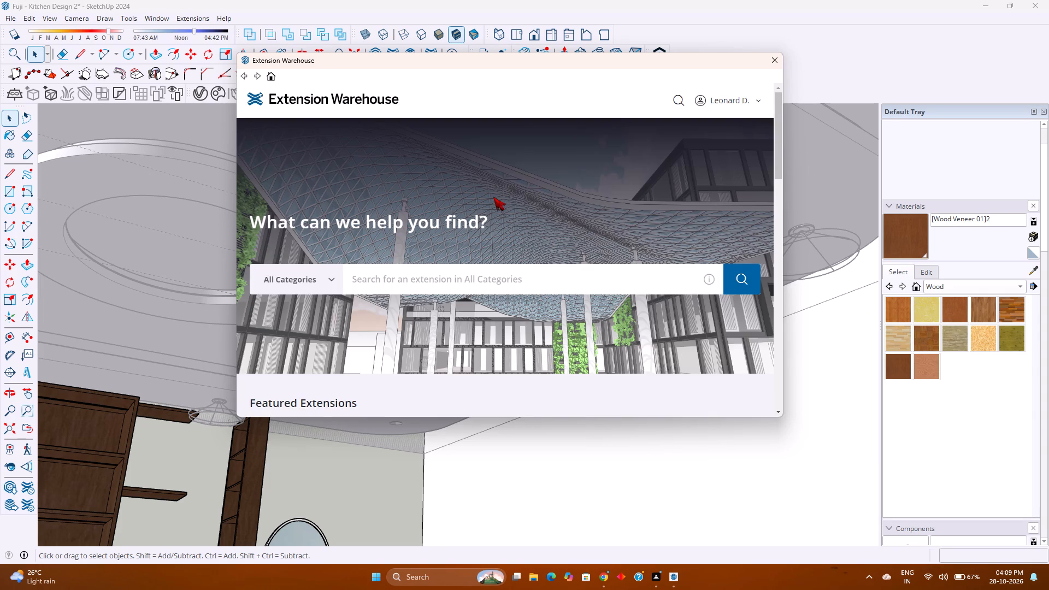
Browse the featured and SketchUp-made extensions on the Extension Warehouse home page and close the window.
scroll(493, 197, down, 7)
scroll(470, 245, up, 1)
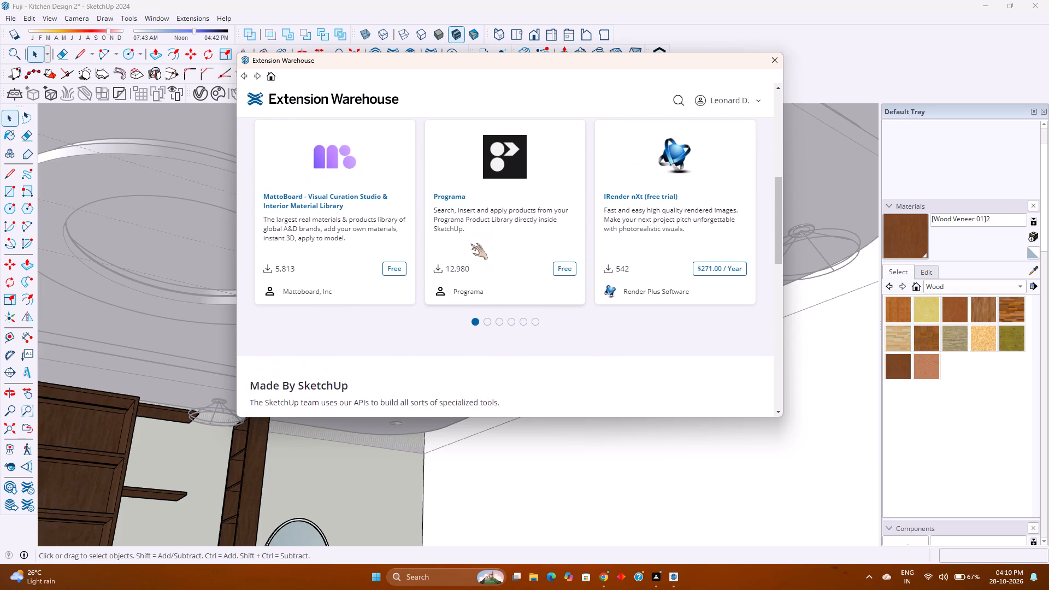
scroll(470, 244, down, 8)
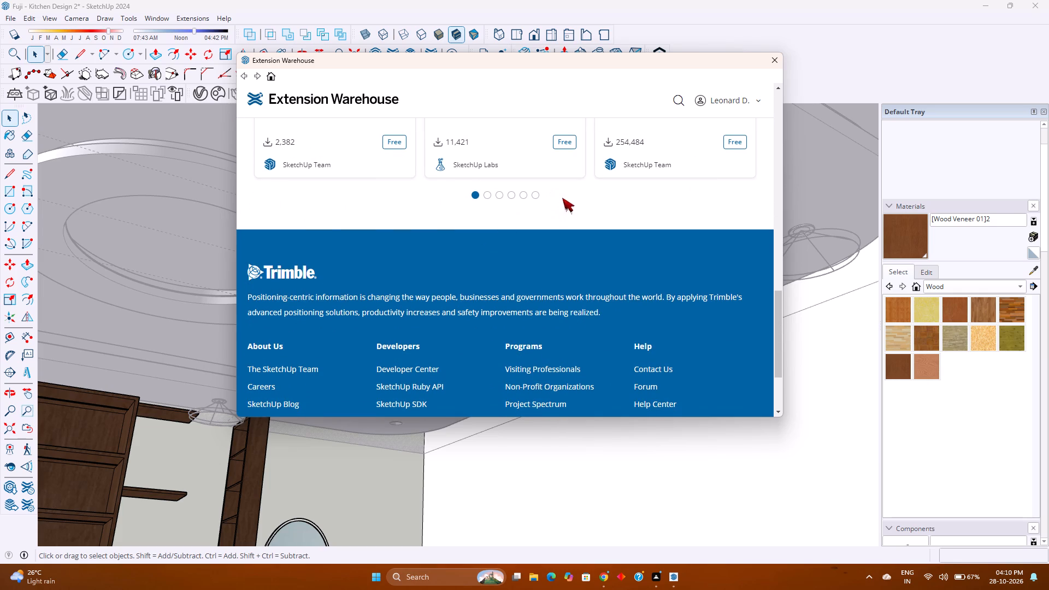
scroll(565, 199, up, 3)
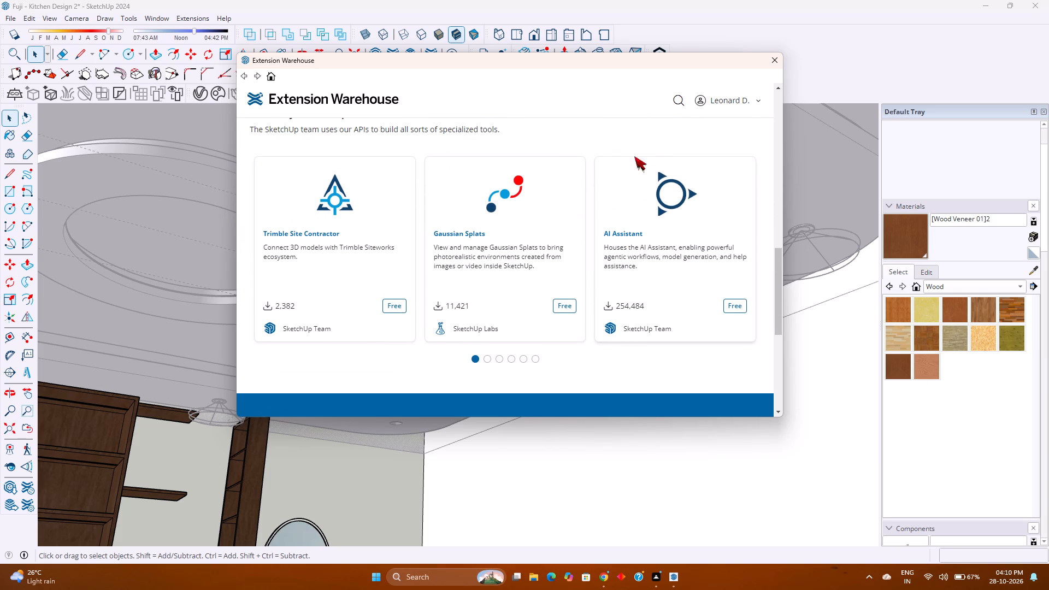
scroll(516, 243, up, 18)
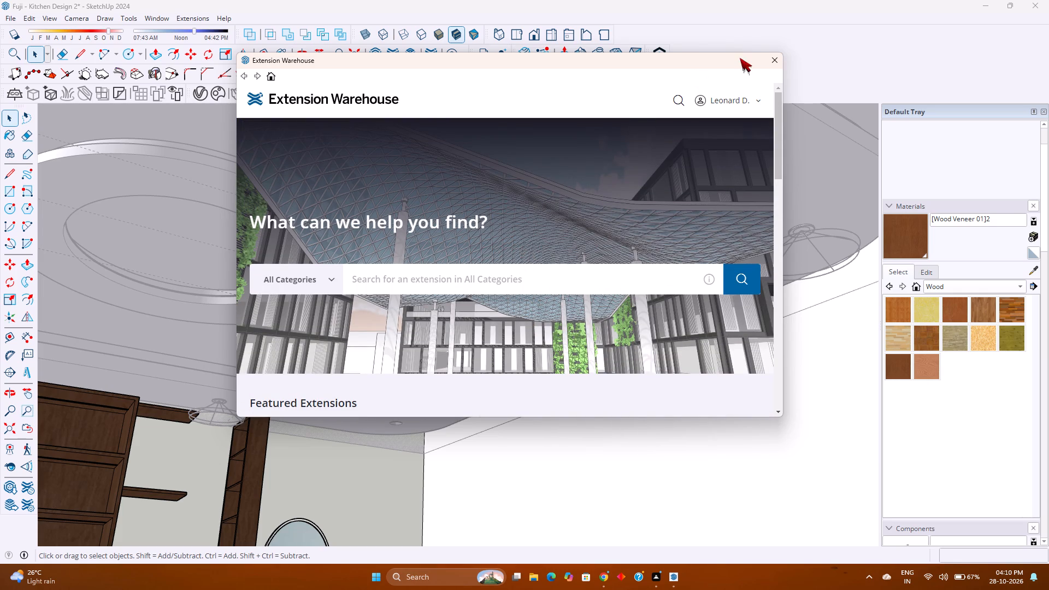
click(767, 67)
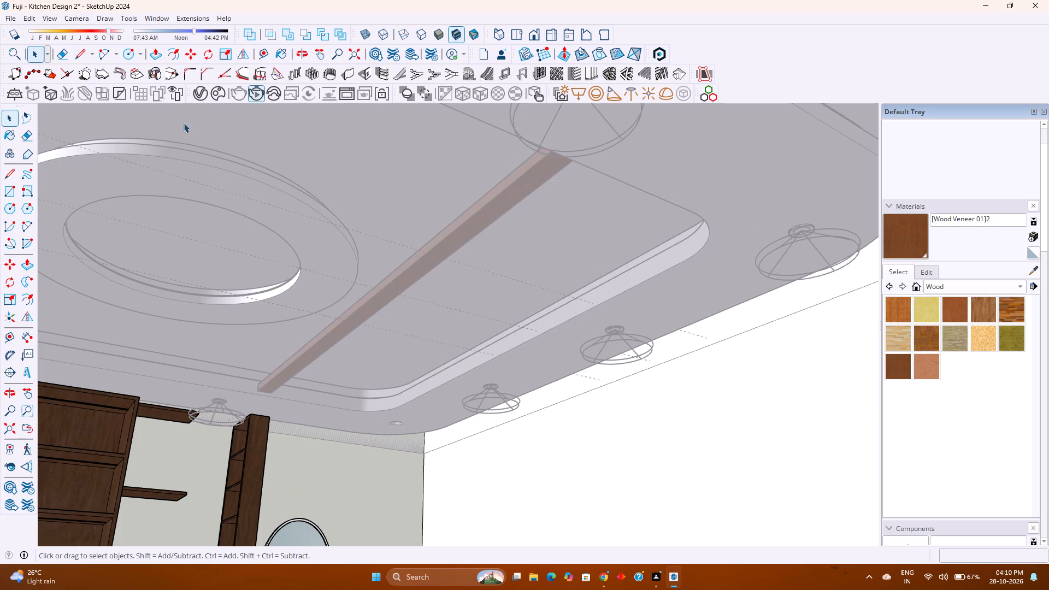
Draw a circle of about 1/16" radius centred on the guide crossing on the wood-veneer beam's underside.
click(126, 55)
scroll(444, 255, up, 17)
middle_drag(427, 259, 451, 219)
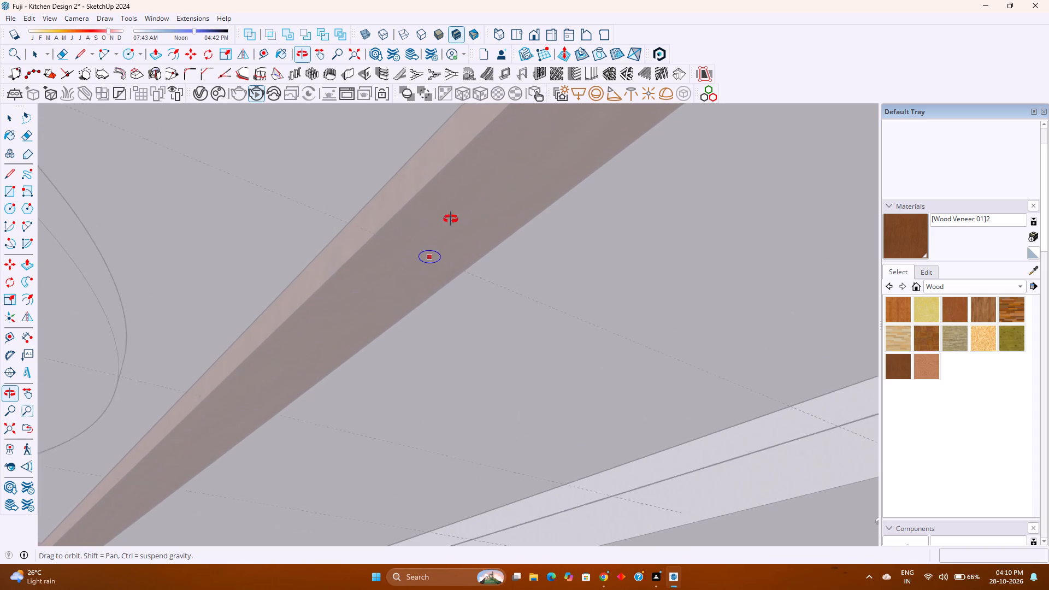
middle_drag(451, 219, 503, 182)
click(428, 247)
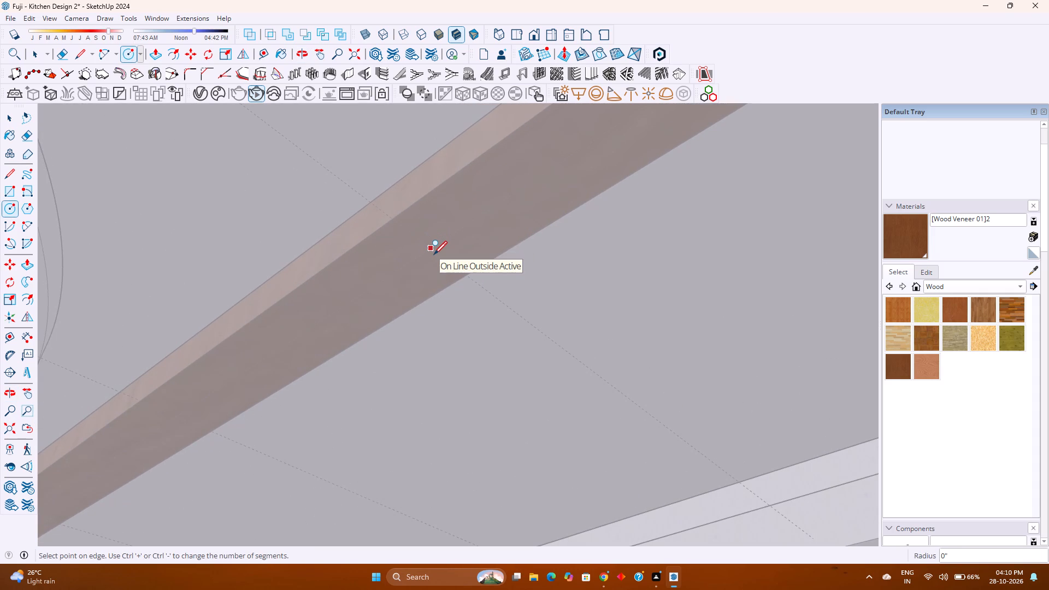
scroll(435, 255, up, 9)
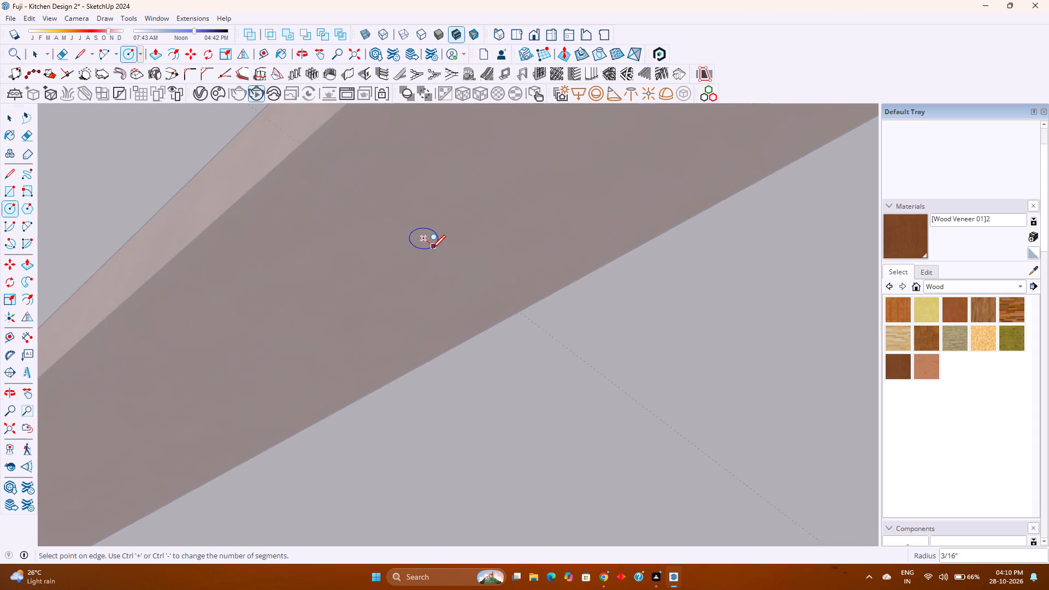
scroll(432, 247, up, 8)
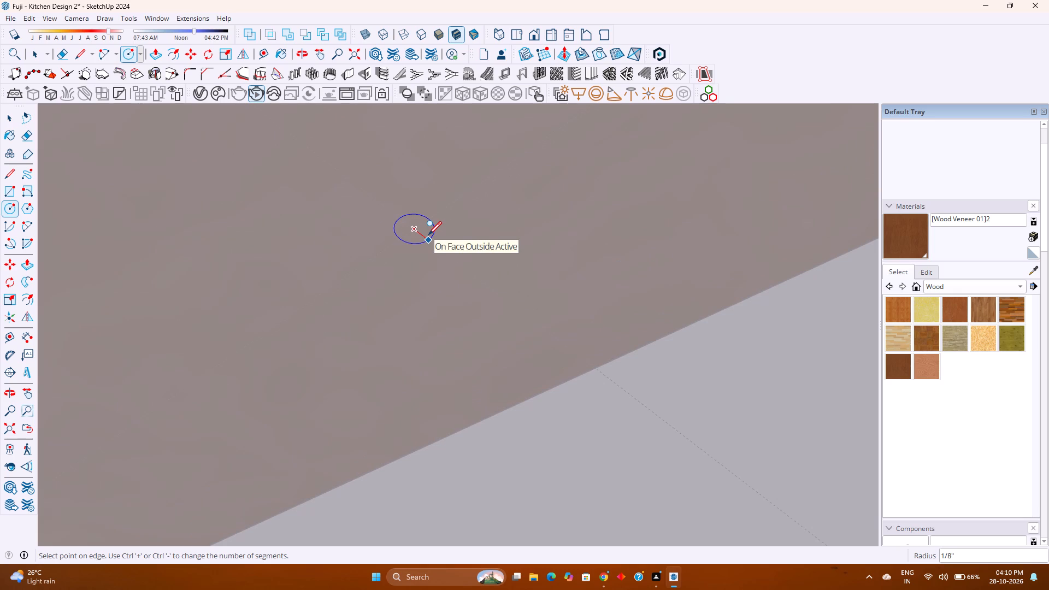
scroll(428, 234, up, 2)
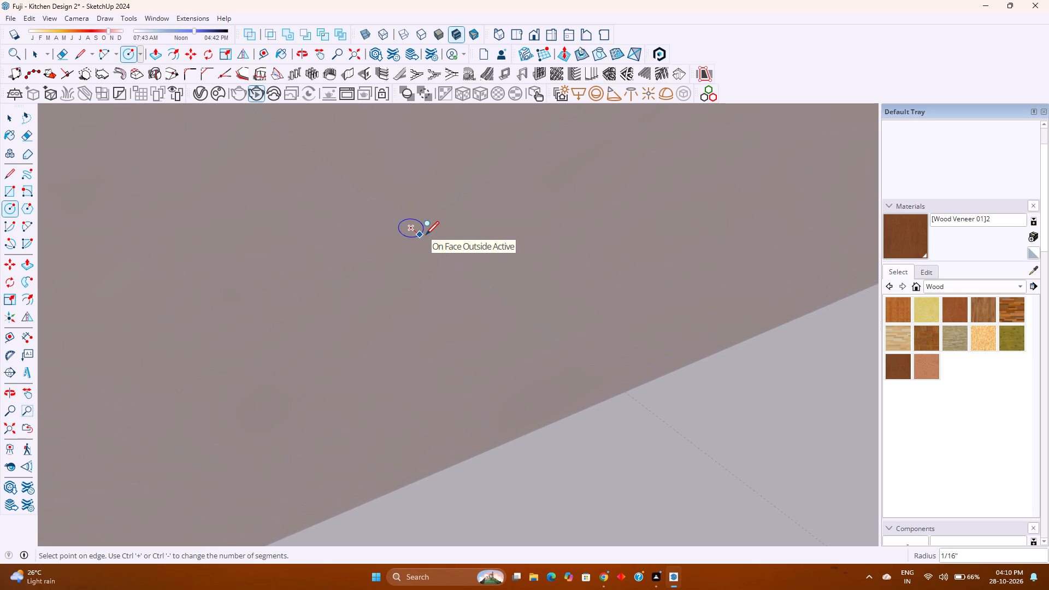
click(426, 234)
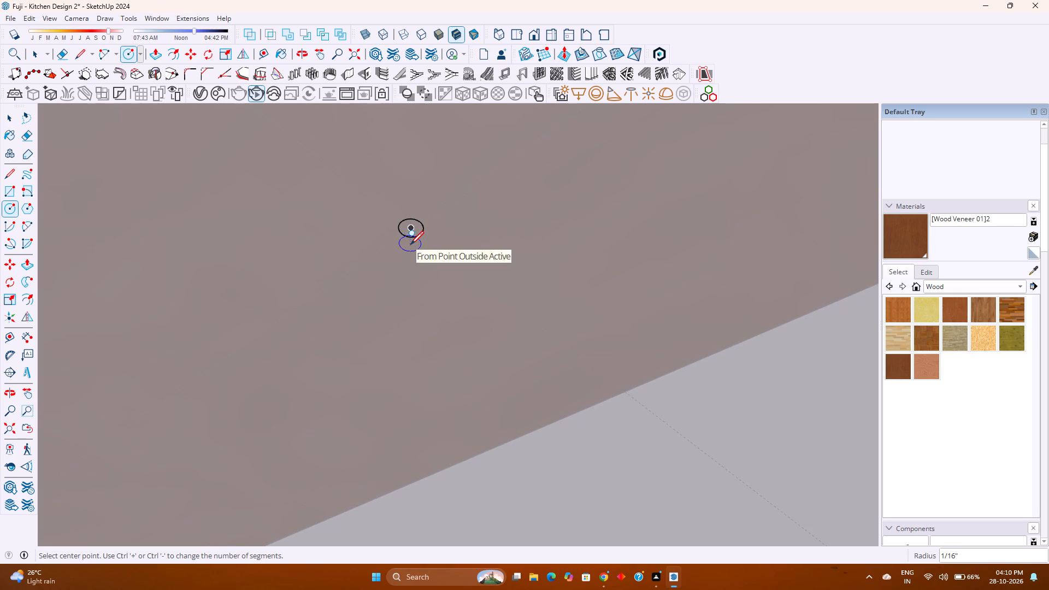
key(space)
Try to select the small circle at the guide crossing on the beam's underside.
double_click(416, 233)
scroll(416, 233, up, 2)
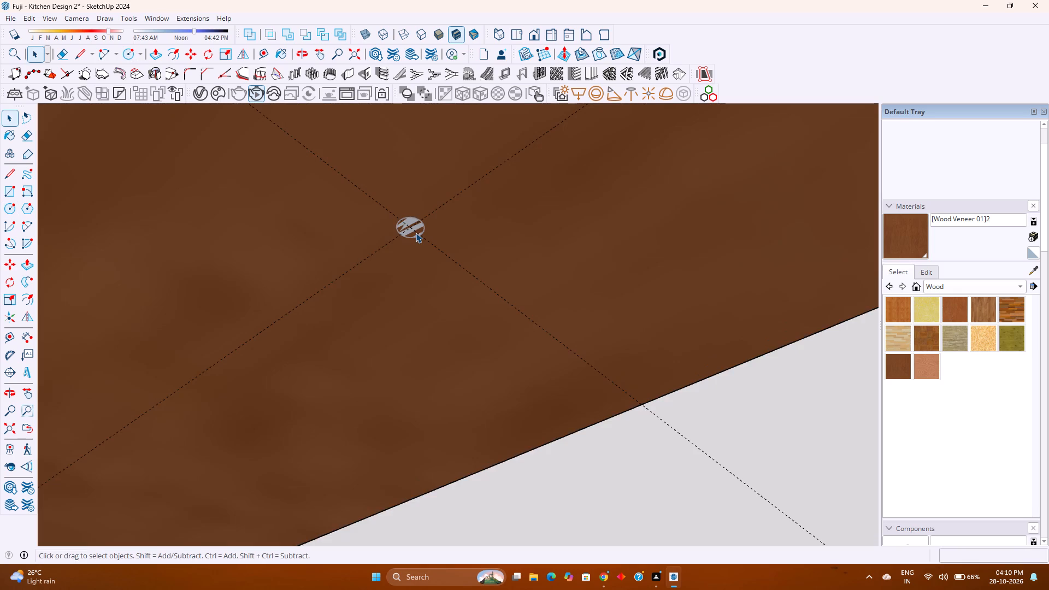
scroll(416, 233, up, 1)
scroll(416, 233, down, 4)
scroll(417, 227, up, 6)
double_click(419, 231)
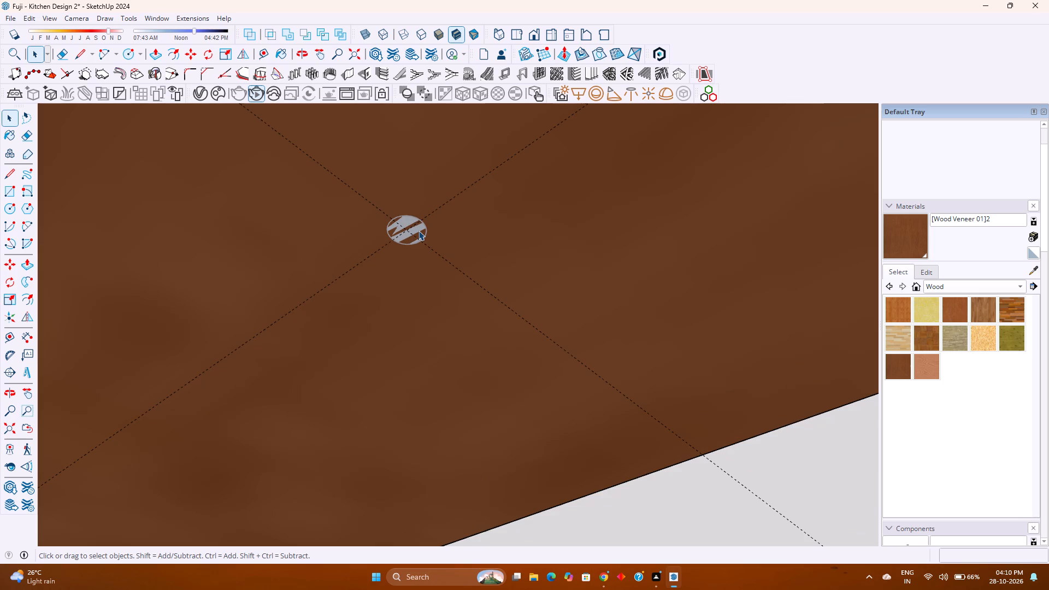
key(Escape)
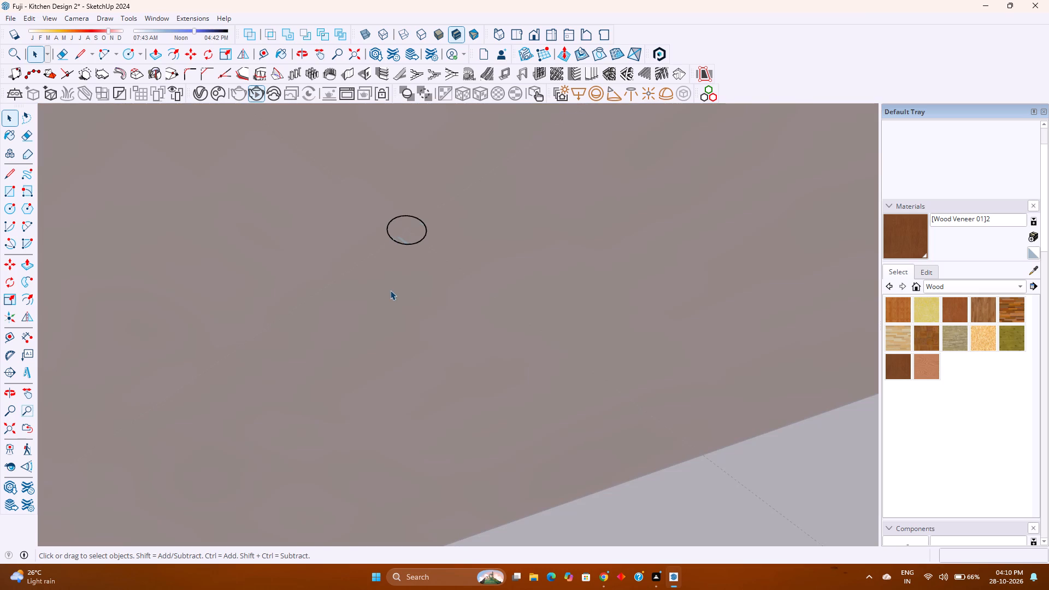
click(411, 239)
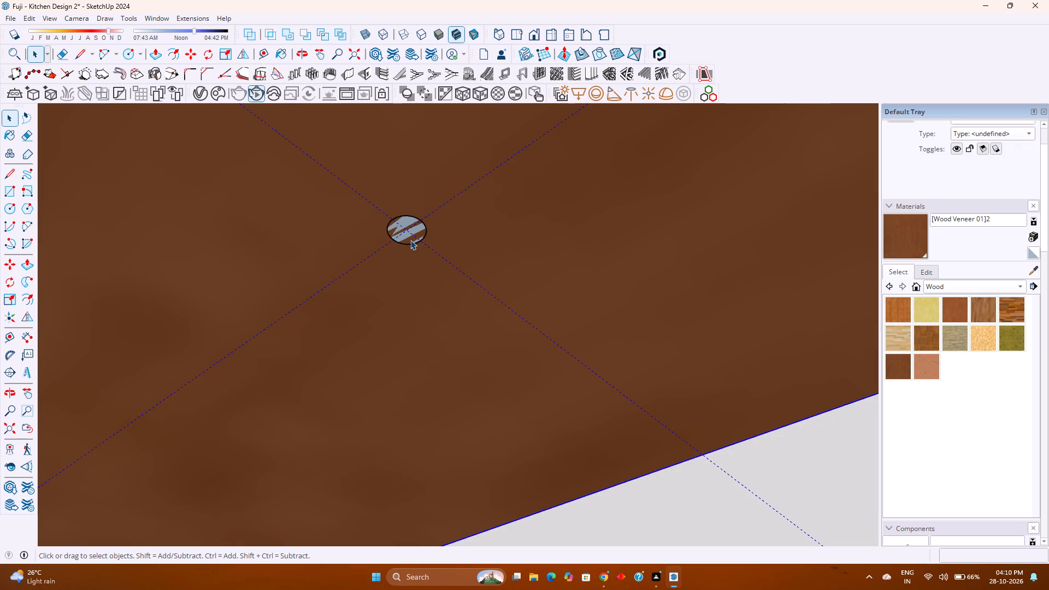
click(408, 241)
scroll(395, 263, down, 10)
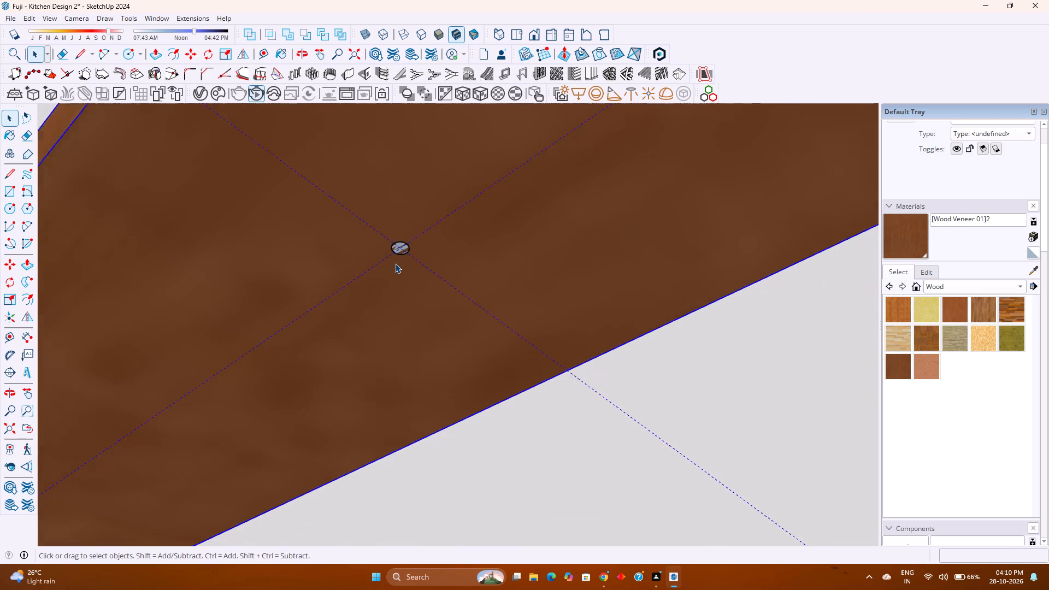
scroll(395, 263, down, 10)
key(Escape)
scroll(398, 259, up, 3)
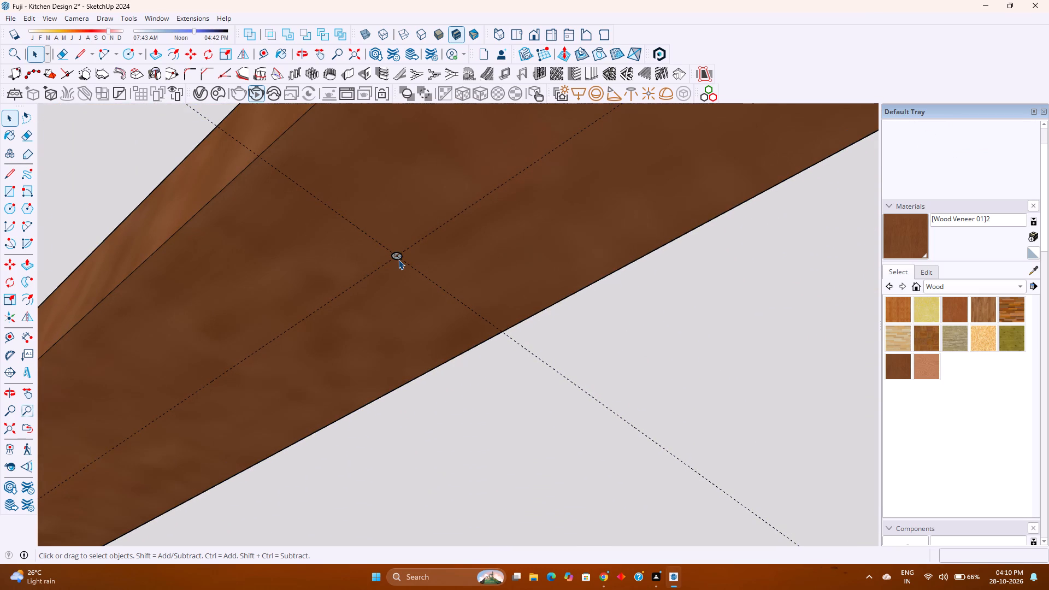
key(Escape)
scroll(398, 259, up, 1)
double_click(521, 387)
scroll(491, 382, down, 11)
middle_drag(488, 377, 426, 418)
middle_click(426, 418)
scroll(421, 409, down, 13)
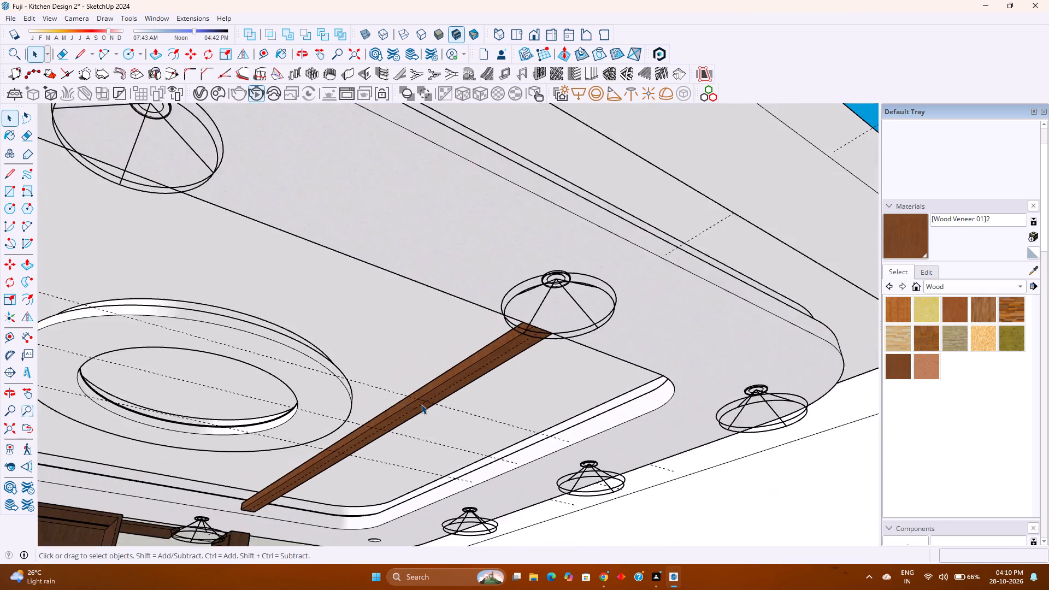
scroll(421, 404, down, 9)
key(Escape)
Open the room group down to the circle's level and make the small circle under the beam a component named 11.
click(510, 495)
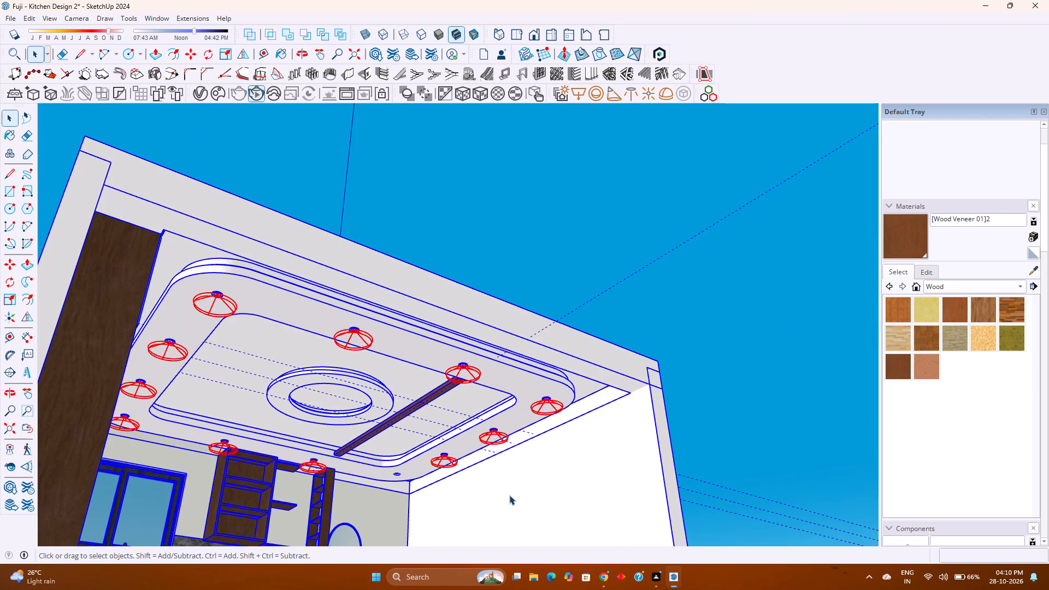
double_click(509, 493)
double_click(509, 493)
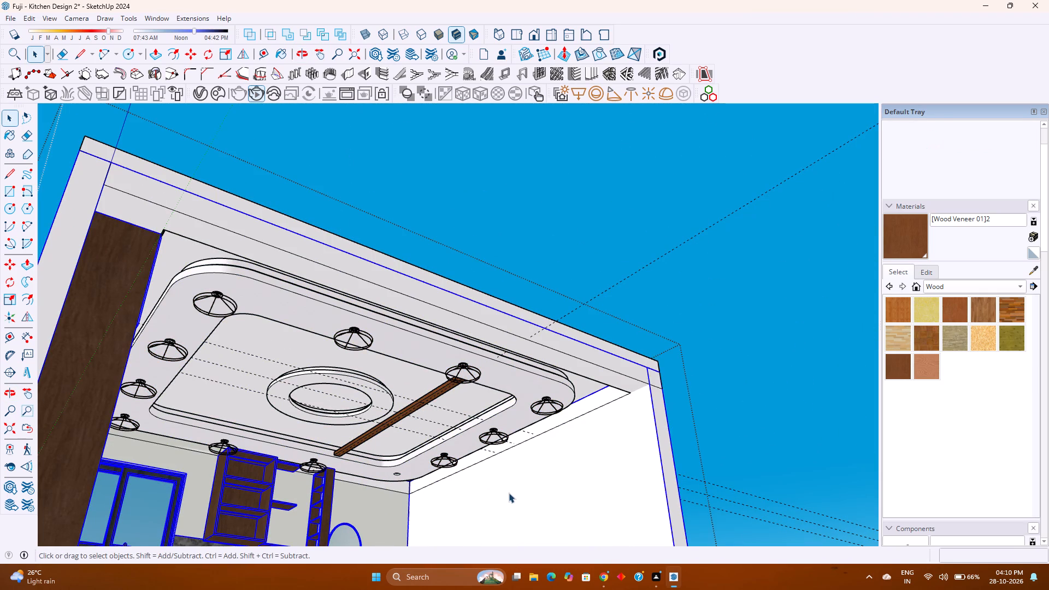
scroll(432, 389, up, 12)
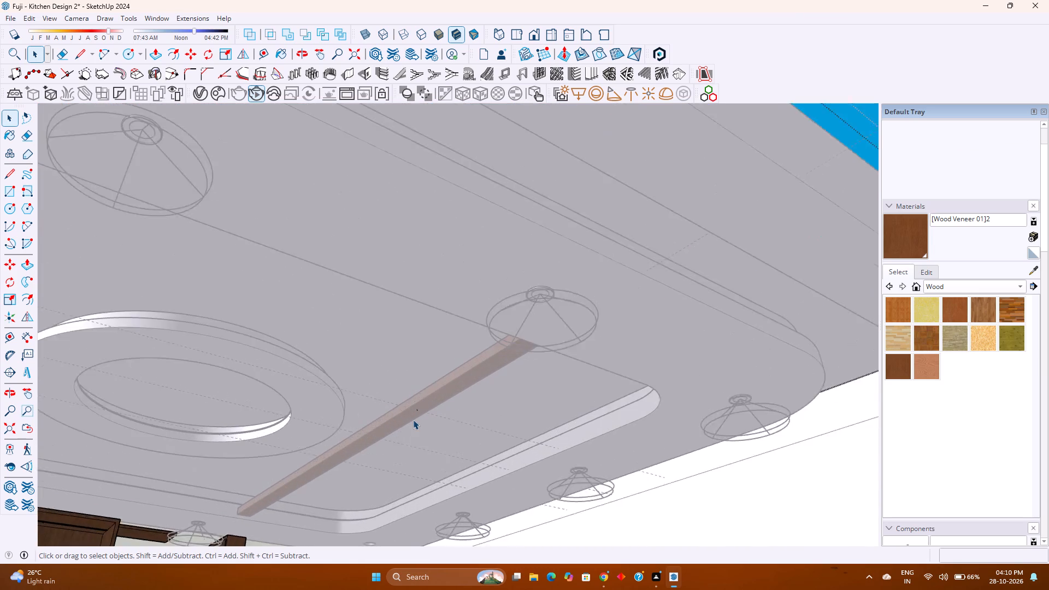
scroll(413, 420, up, 20)
scroll(413, 420, up, 4)
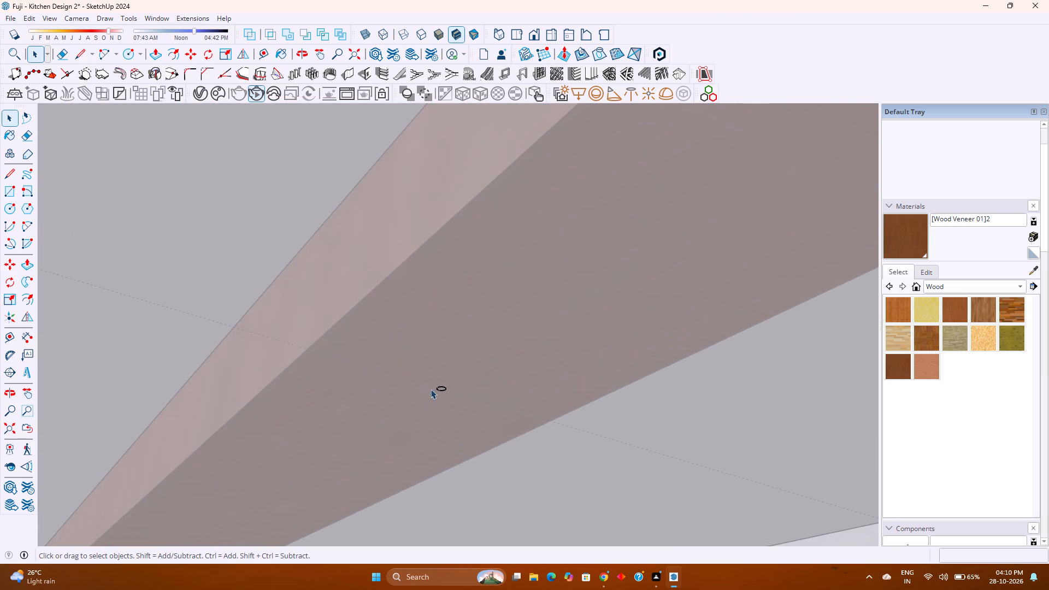
drag(425, 372, 476, 423)
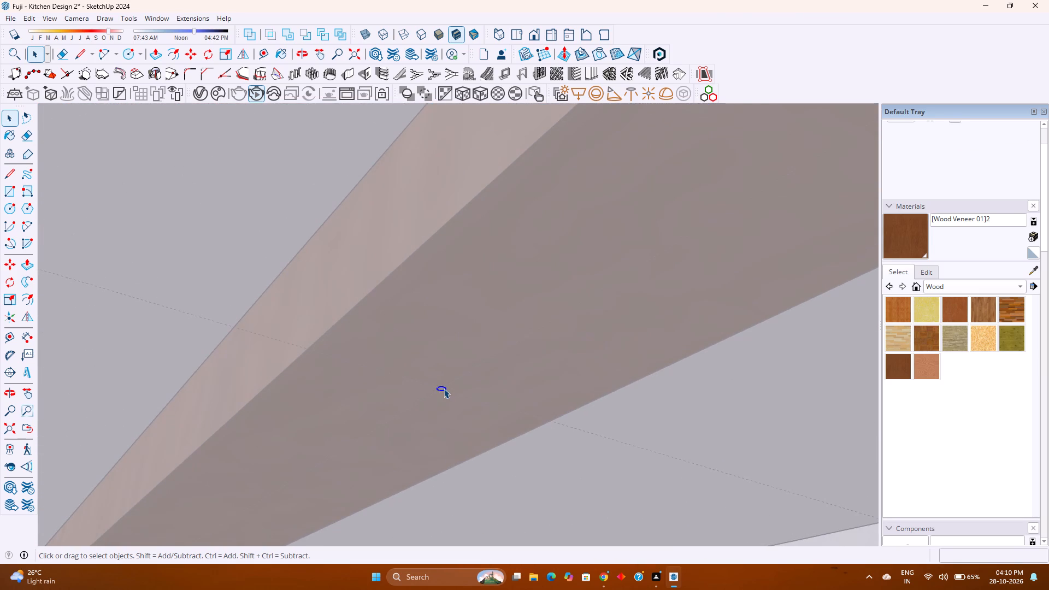
right_click(444, 388)
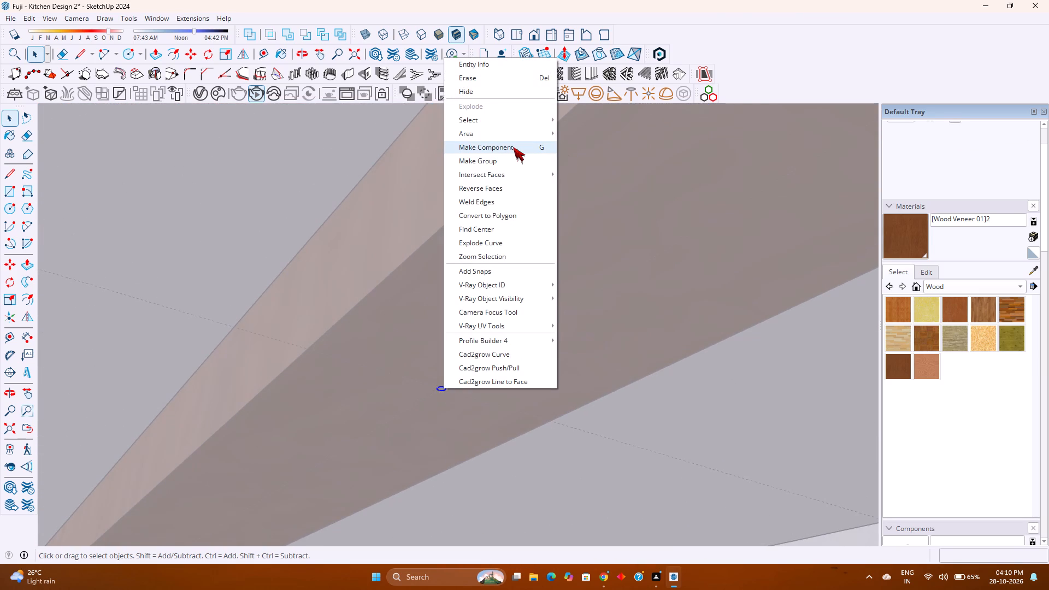
click(513, 147)
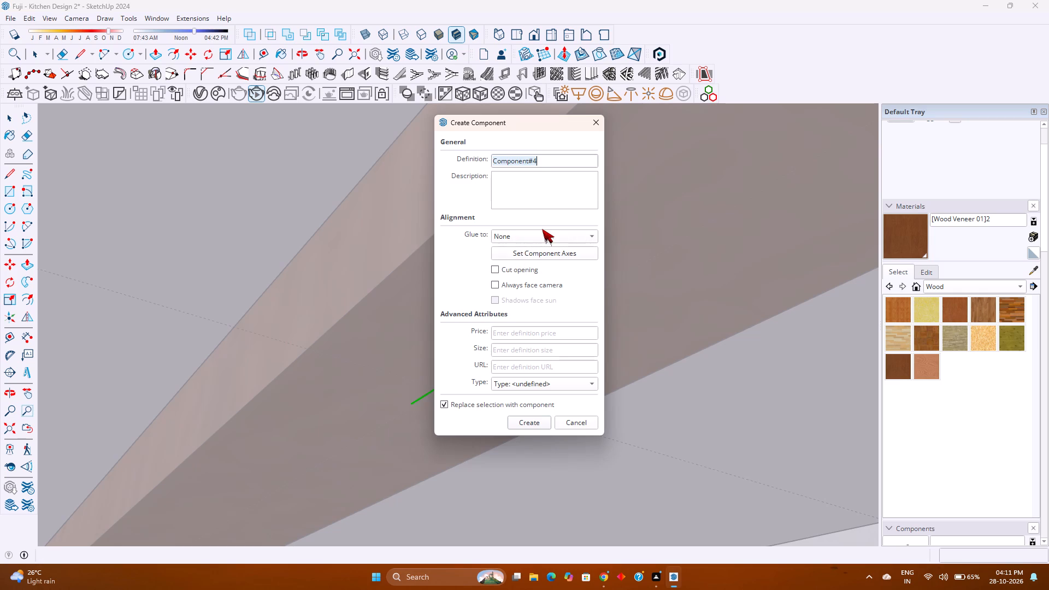
text(11)
key(Return)
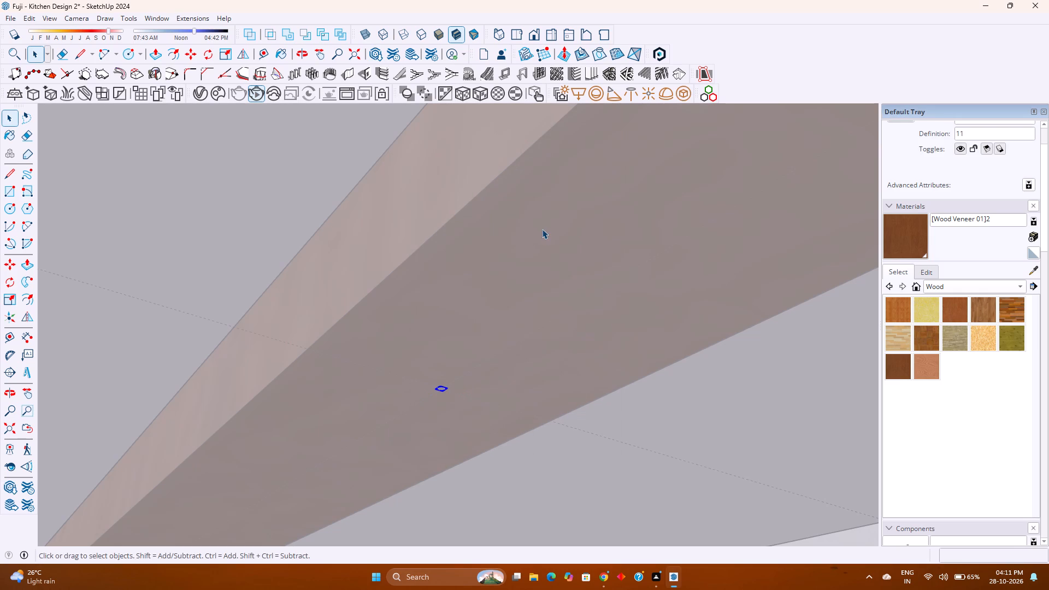
Copy the small circle component along the wood-veneer beam's underside at 1'6" spacing, making two copies.
scroll(430, 399, up, 12)
middle_drag(430, 399, 458, 380)
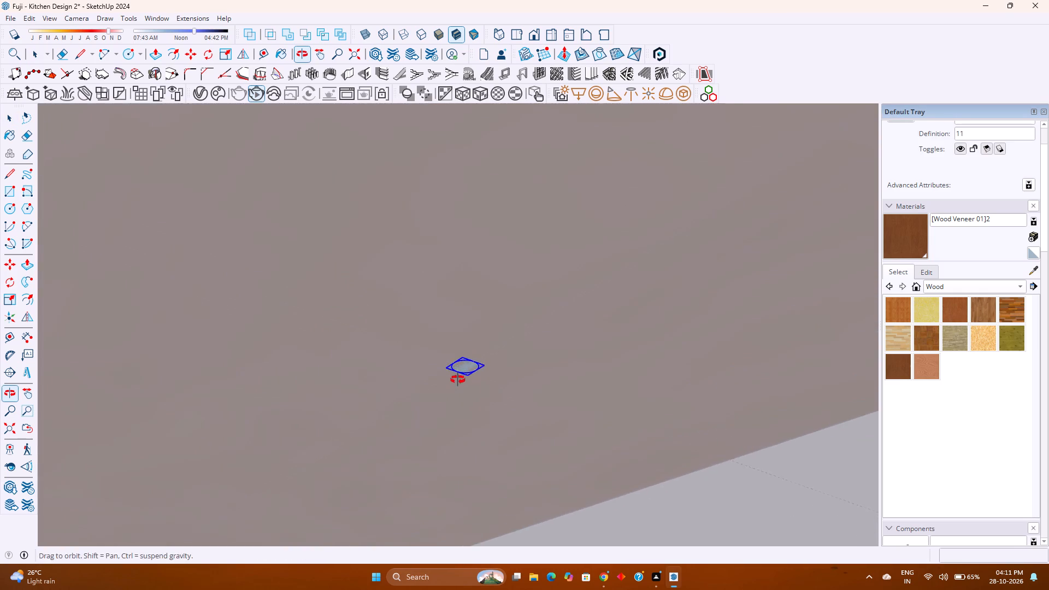
middle_drag(458, 380, 473, 370)
middle_click(474, 370)
key(m)
scroll(478, 367, up, 3)
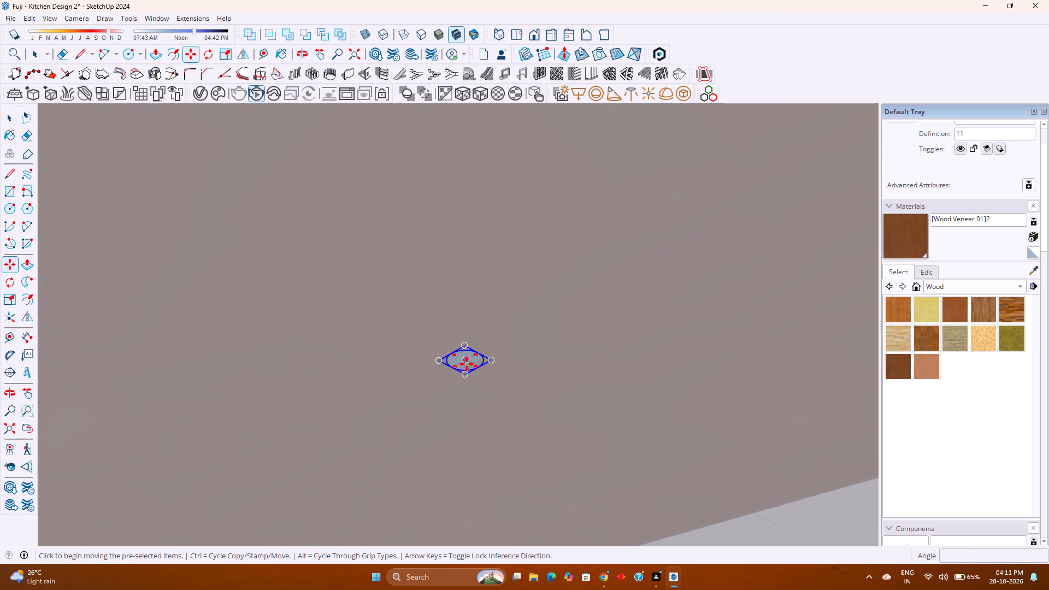
click(465, 359)
scroll(462, 361, down, 9)
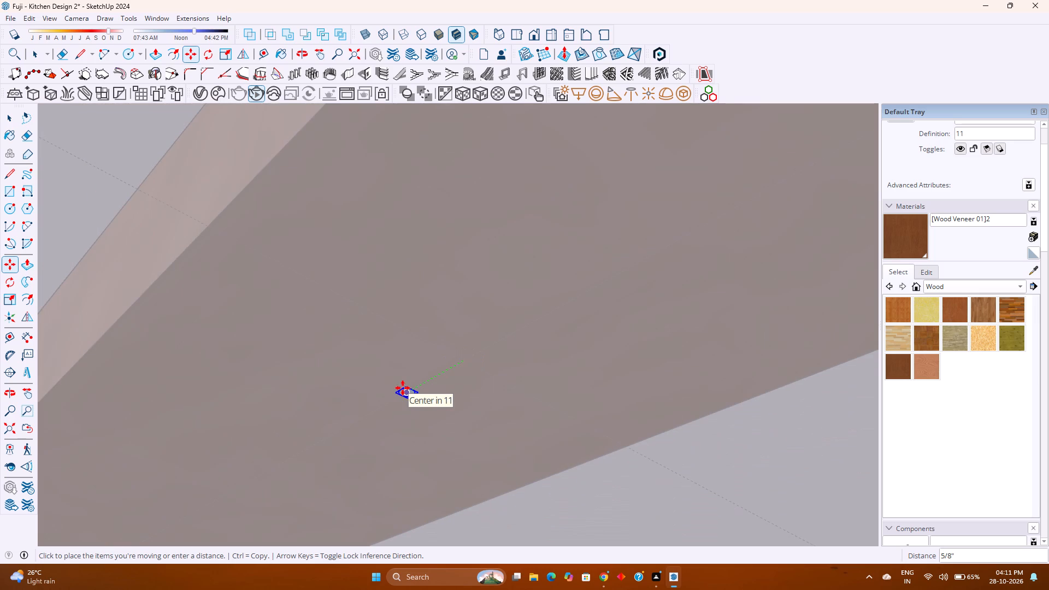
scroll(403, 388, down, 15)
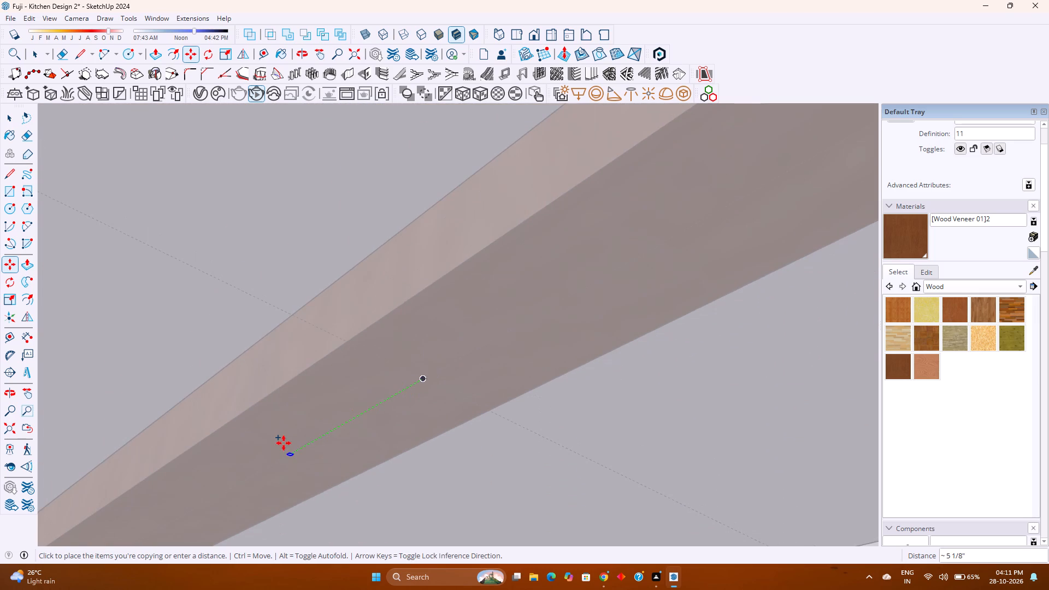
shift+middle_drag(280, 445, 462, 314)
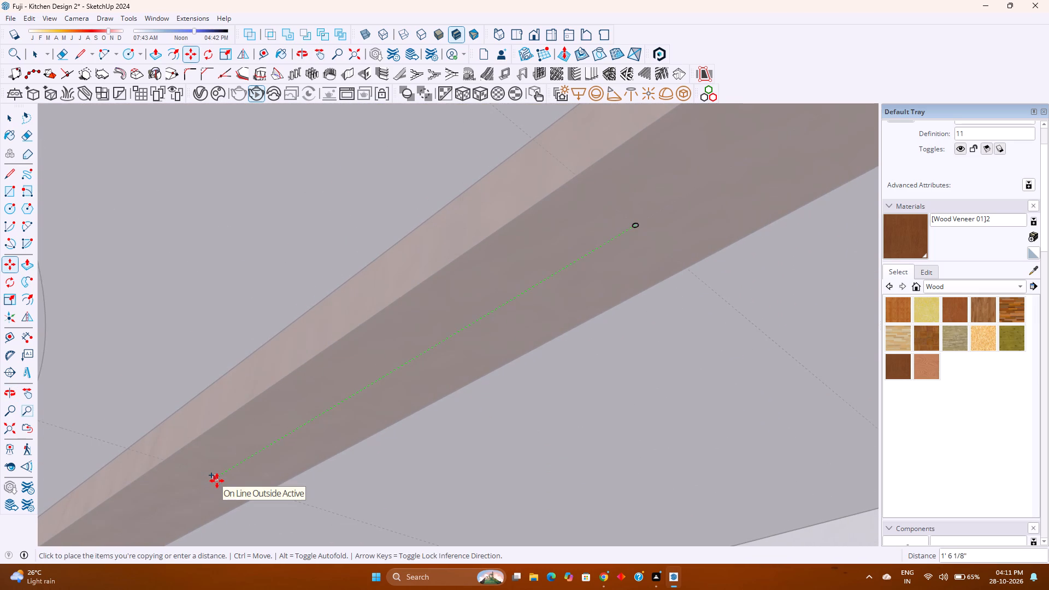
text(1'6)
key(shift+quotedbl)
key(Return)
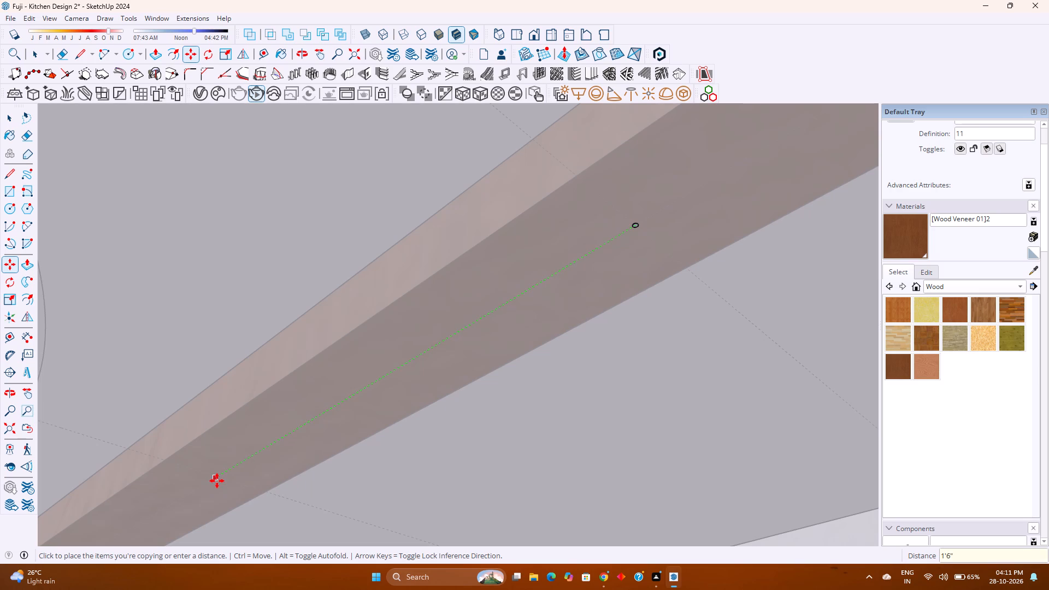
text(*2)
key(Return)
Open the original small circle component on the beam's underside for editing.
scroll(258, 410, down, 4)
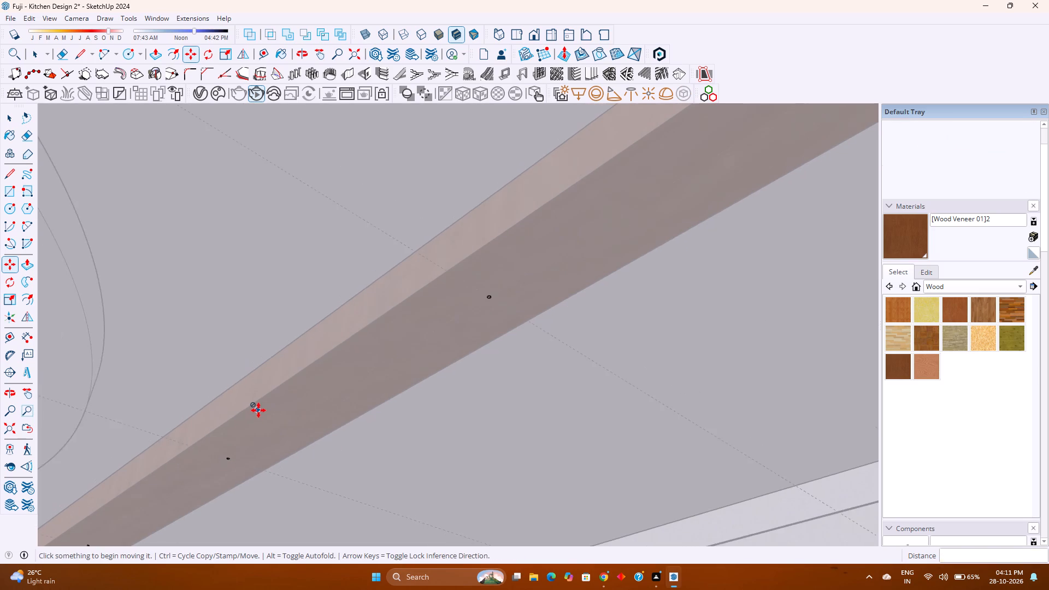
scroll(258, 410, down, 13)
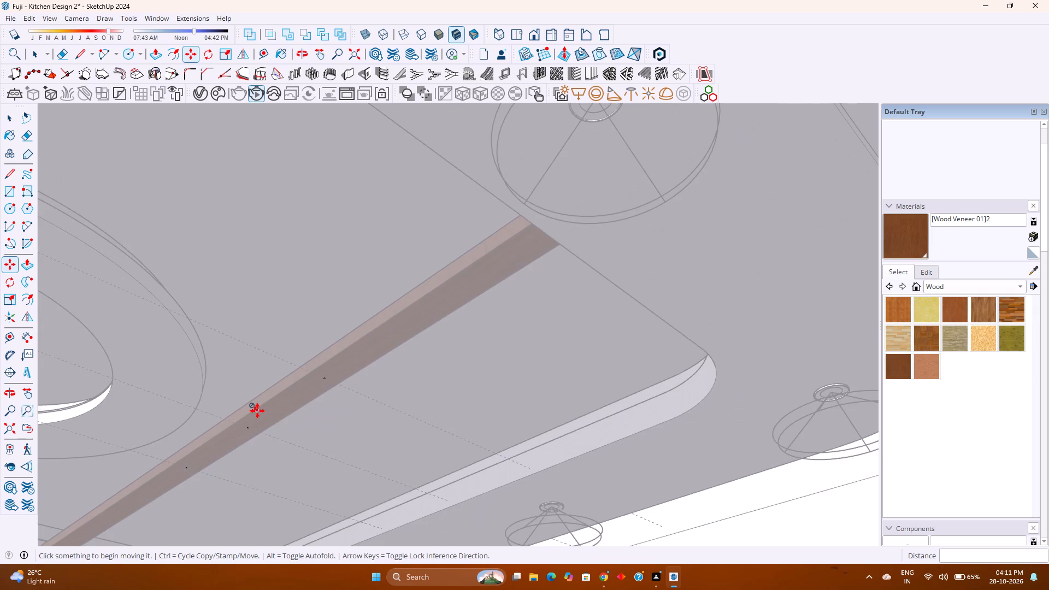
scroll(257, 411, up, 4)
scroll(257, 411, down, 2)
middle_drag(257, 411, 453, 351)
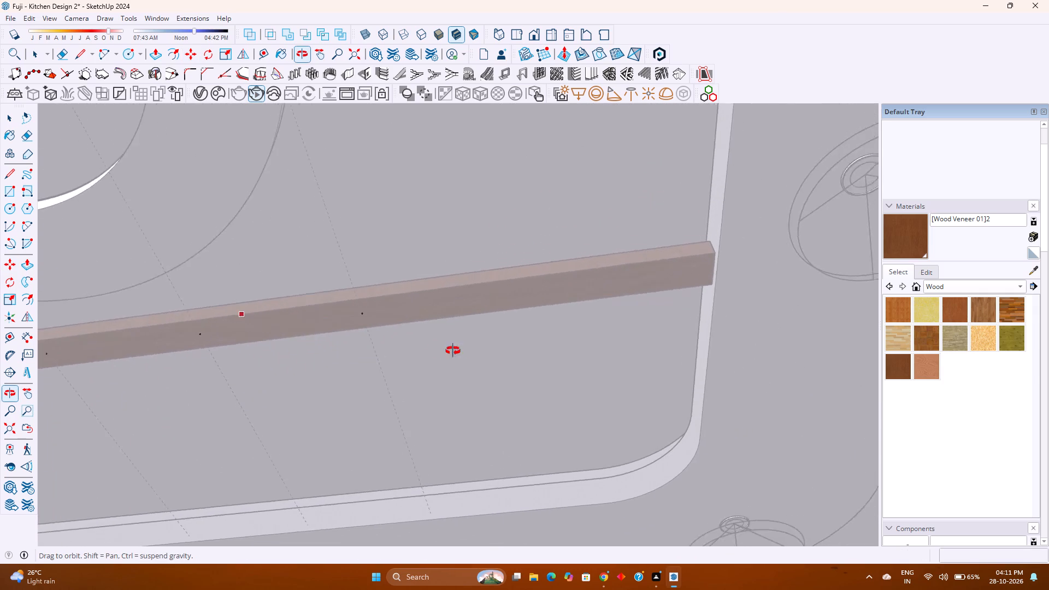
middle_drag(453, 351, 467, 350)
key(space)
scroll(372, 300, up, 7)
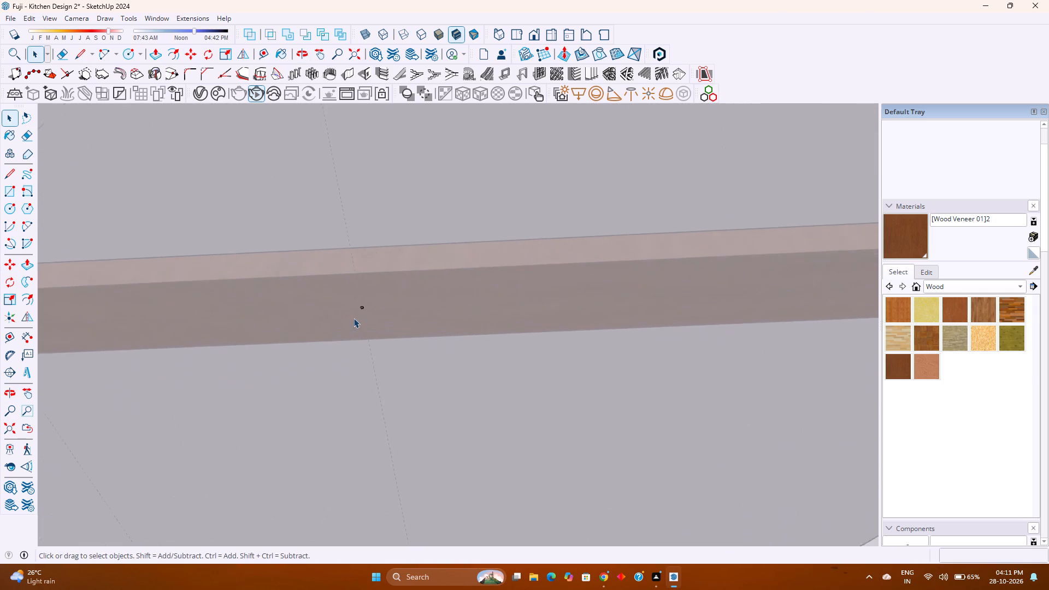
scroll(353, 318, up, 20)
scroll(353, 318, up, 2)
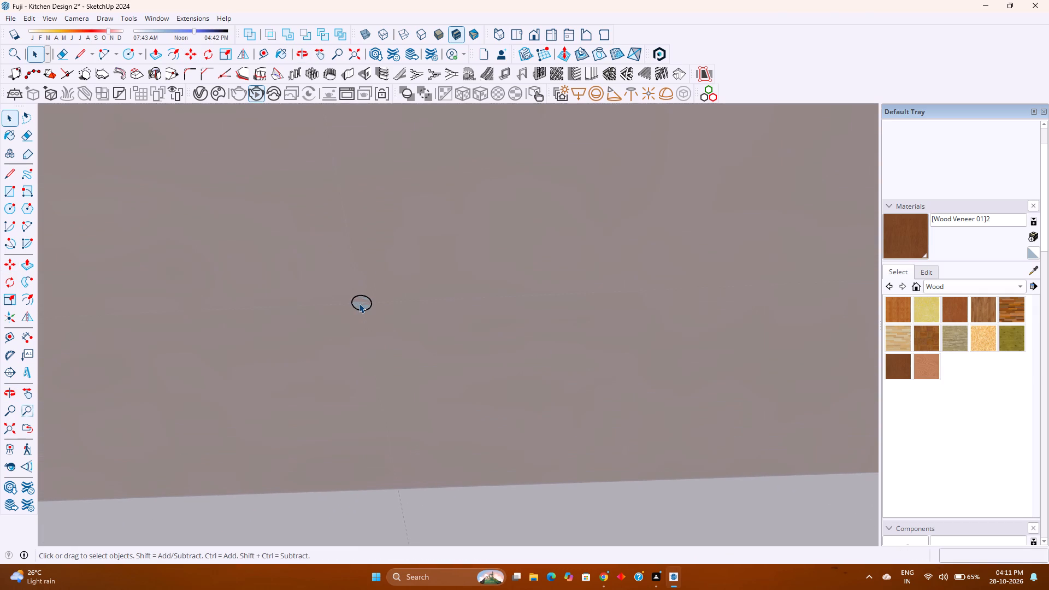
double_click(359, 303)
scroll(359, 303, up, 8)
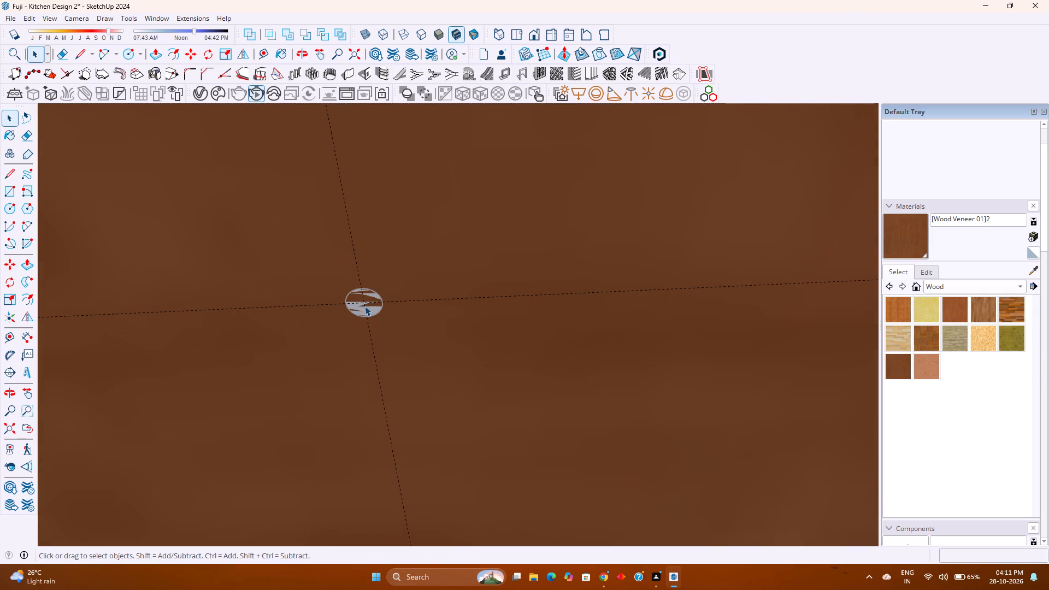
key(ctrl+z)
double_click(374, 311)
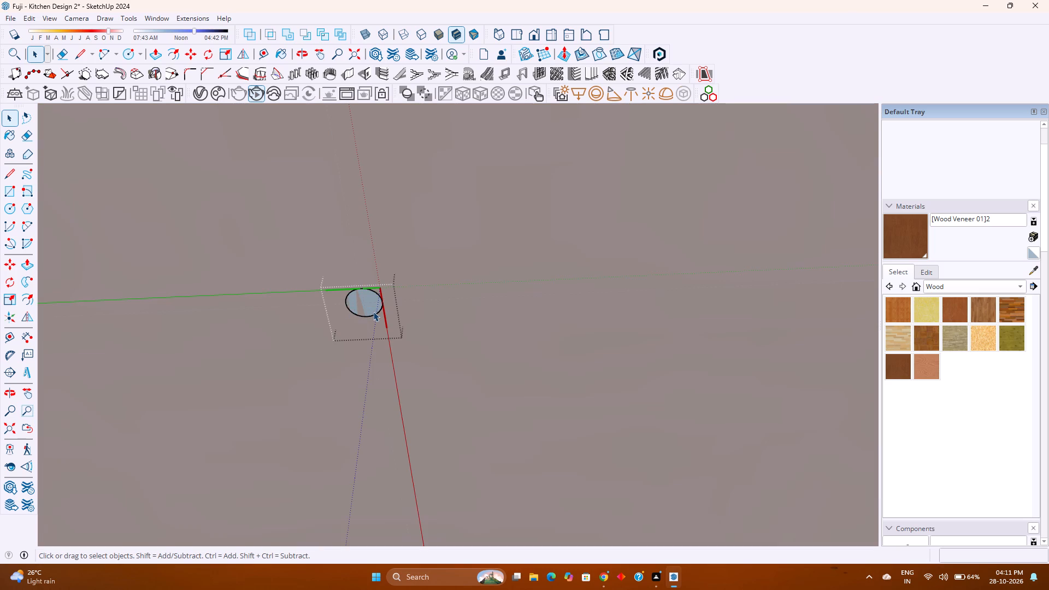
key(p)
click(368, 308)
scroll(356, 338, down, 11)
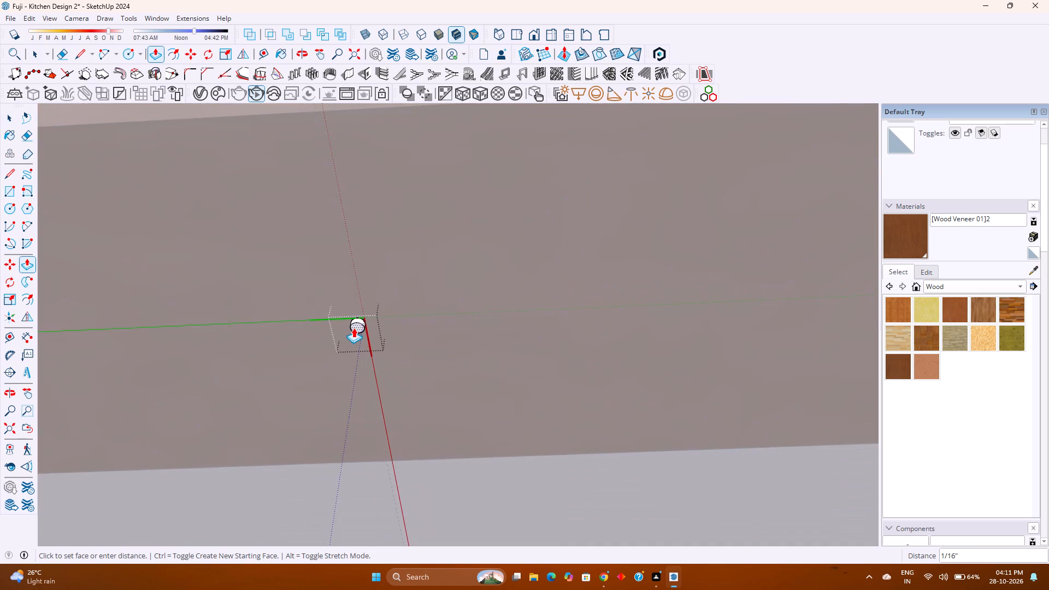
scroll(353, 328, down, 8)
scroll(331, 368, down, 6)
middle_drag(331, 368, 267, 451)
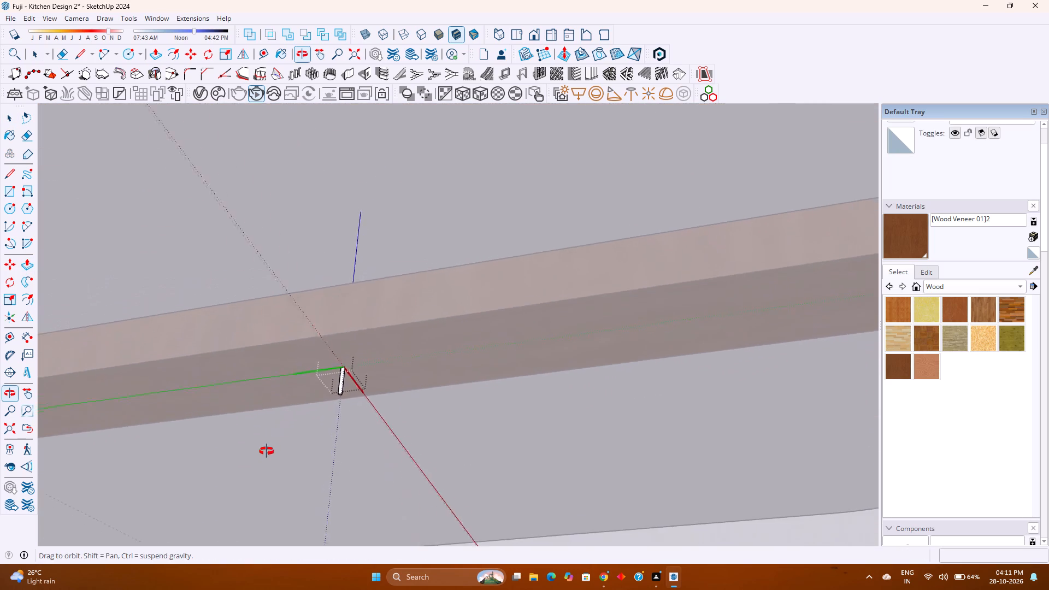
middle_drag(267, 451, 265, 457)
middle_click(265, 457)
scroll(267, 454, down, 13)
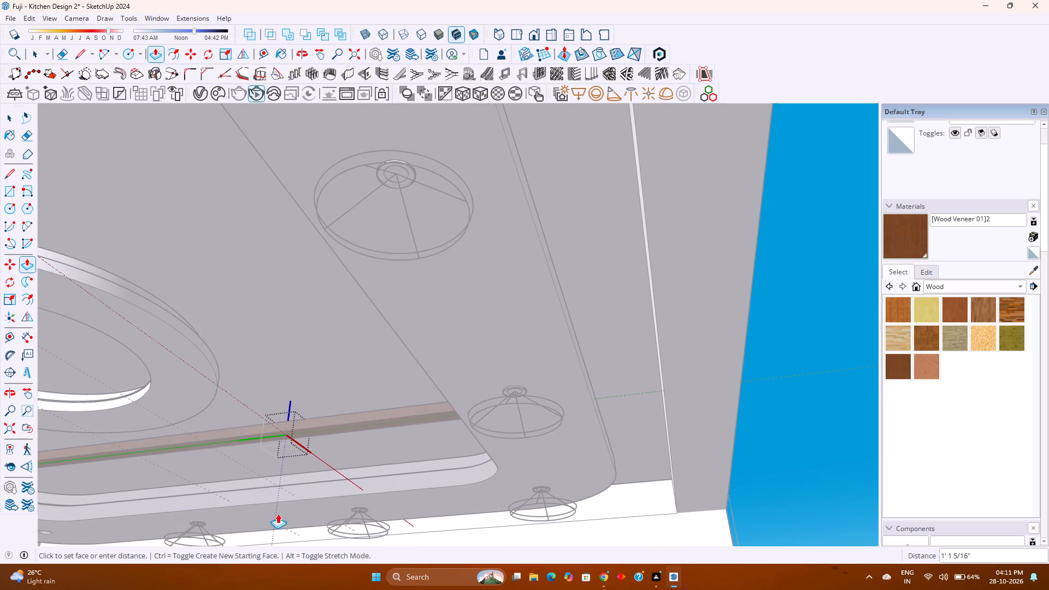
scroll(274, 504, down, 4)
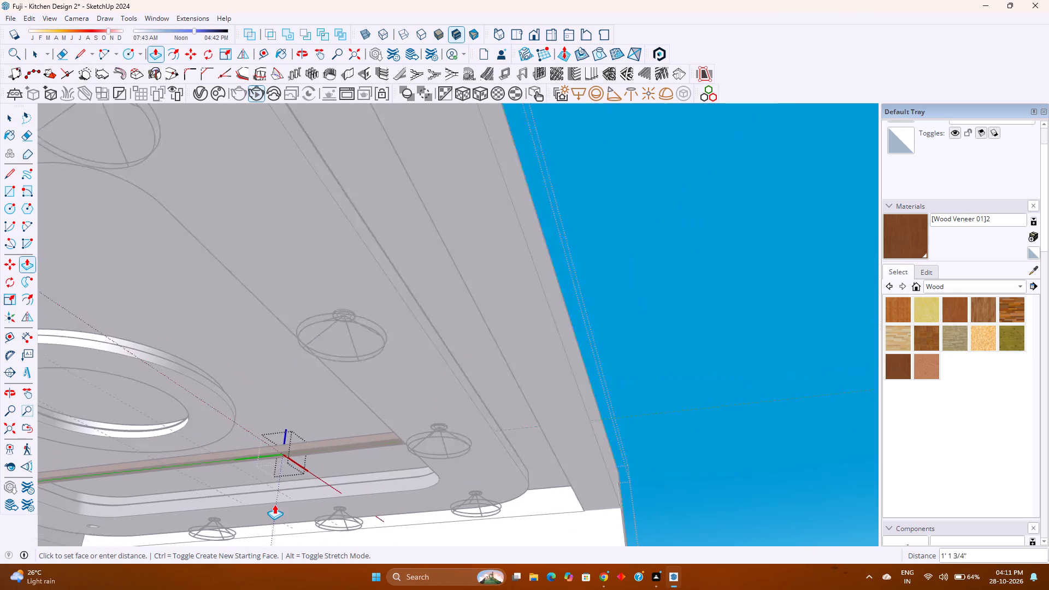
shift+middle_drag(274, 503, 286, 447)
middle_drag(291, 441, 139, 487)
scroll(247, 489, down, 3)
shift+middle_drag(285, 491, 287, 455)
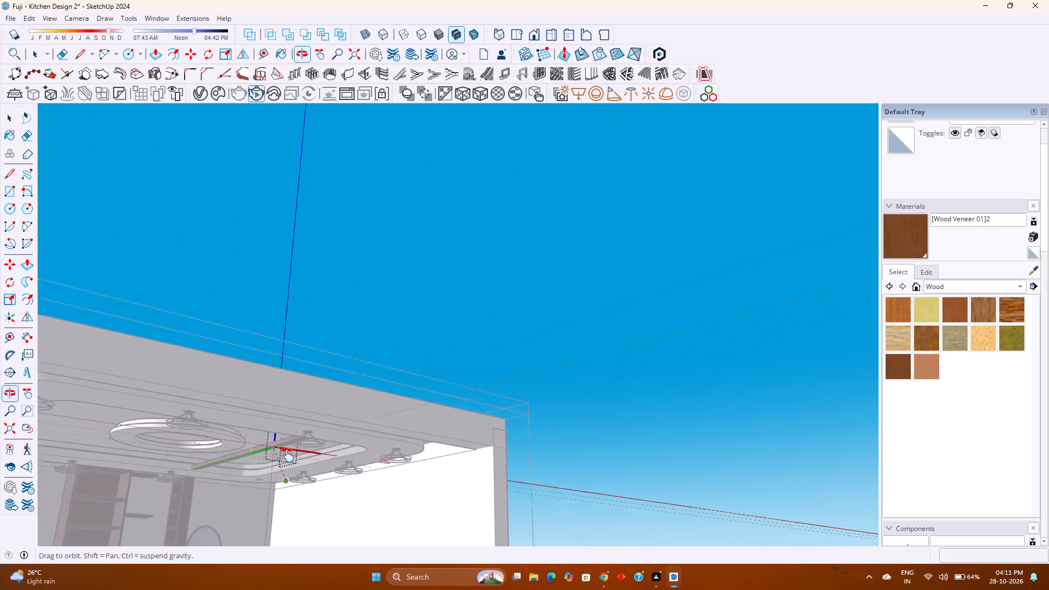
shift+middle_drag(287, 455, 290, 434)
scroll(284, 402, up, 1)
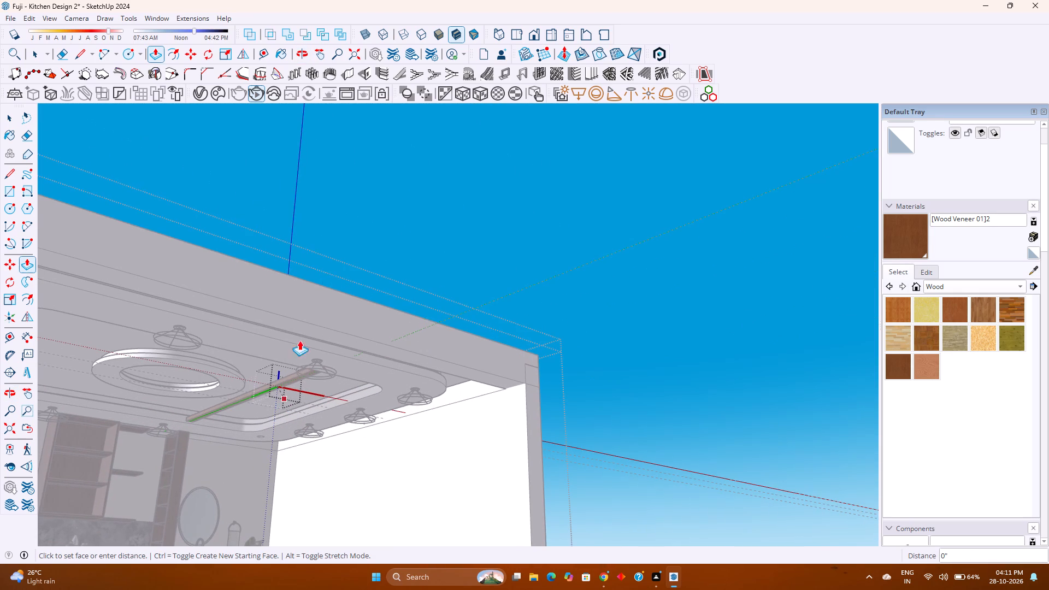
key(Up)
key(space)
Push/Pull the circle face inside the component 2' downward from the beam to form a thin hanging rod.
scroll(266, 392, up, 9)
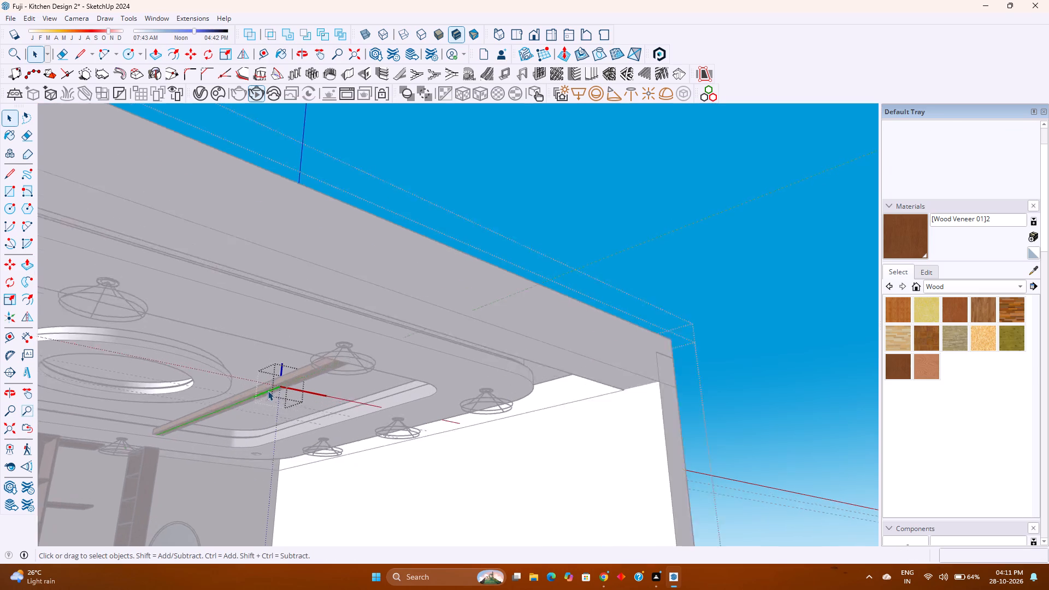
scroll(268, 391, up, 10)
middle_drag(278, 385, 385, 332)
middle_click(385, 332)
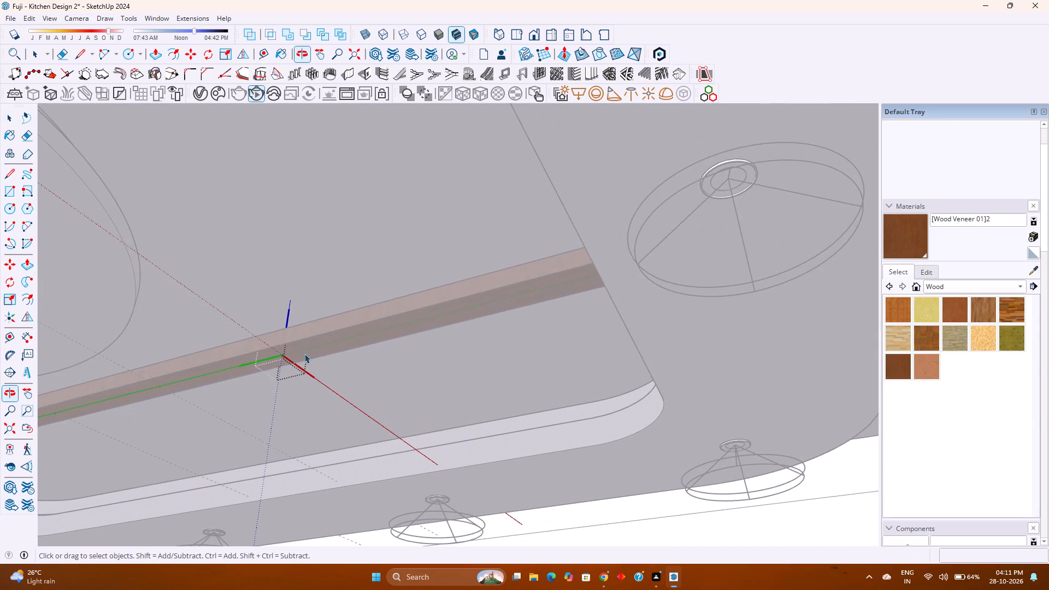
scroll(281, 361, up, 20)
scroll(281, 361, up, 7)
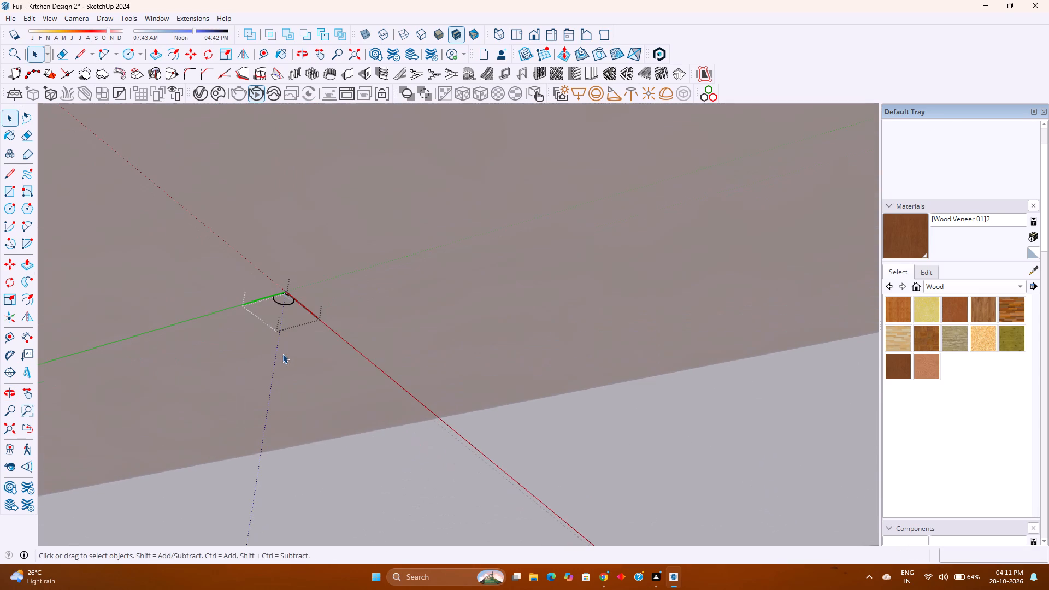
key(p)
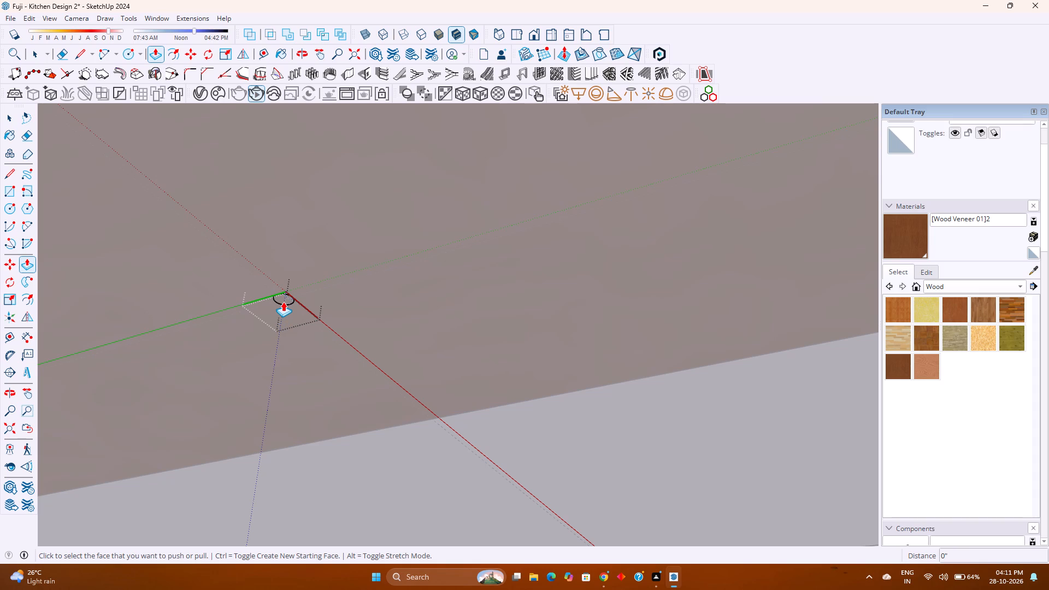
click(287, 296)
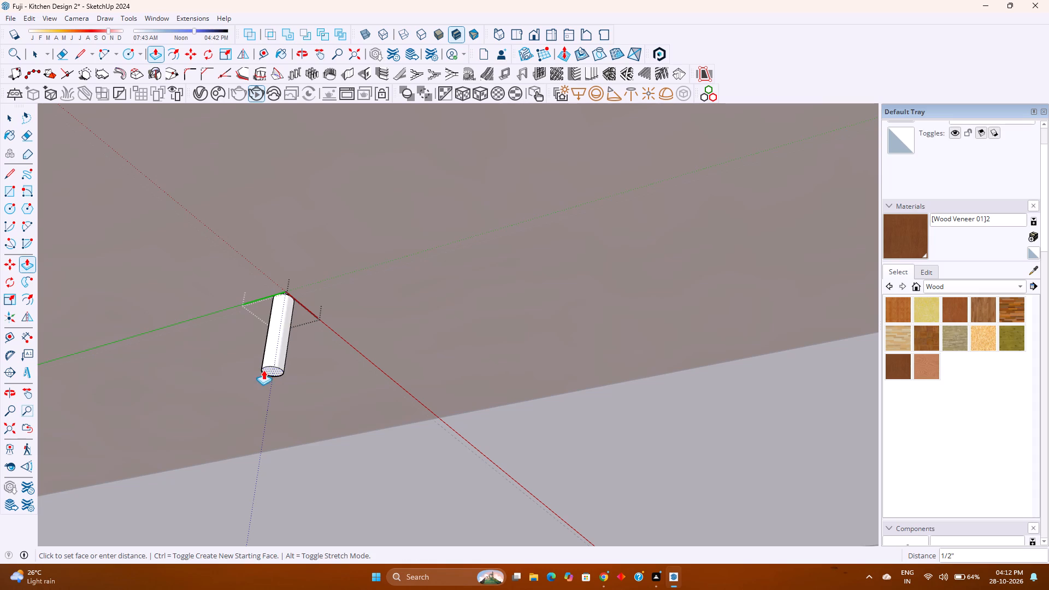
scroll(272, 371, down, 4)
scroll(260, 445, down, 11)
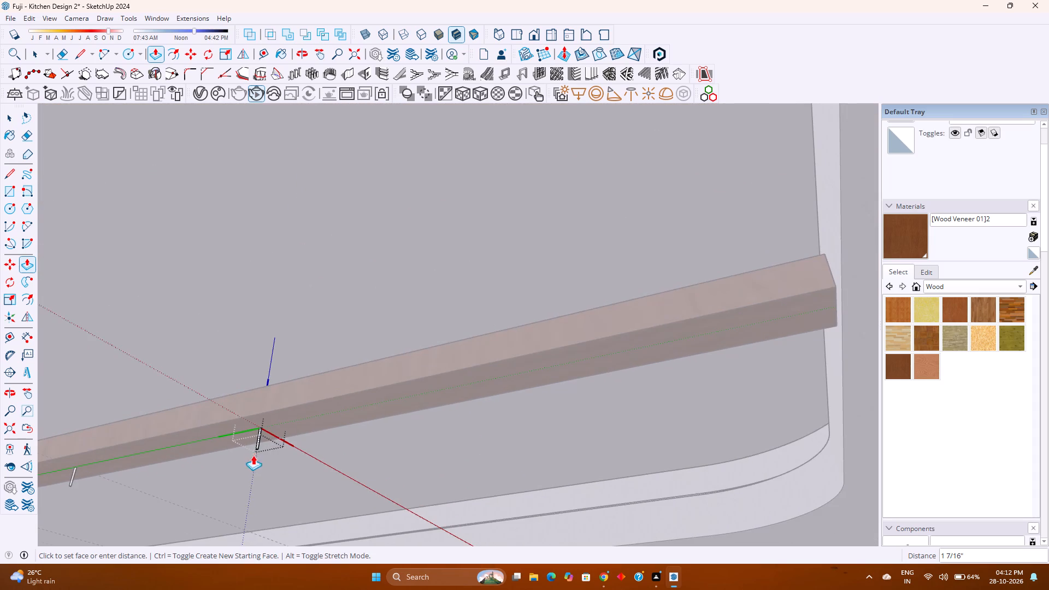
scroll(251, 486, down, 2)
middle_drag(245, 532, 244, 539)
middle_click(244, 539)
scroll(246, 529, down, 5)
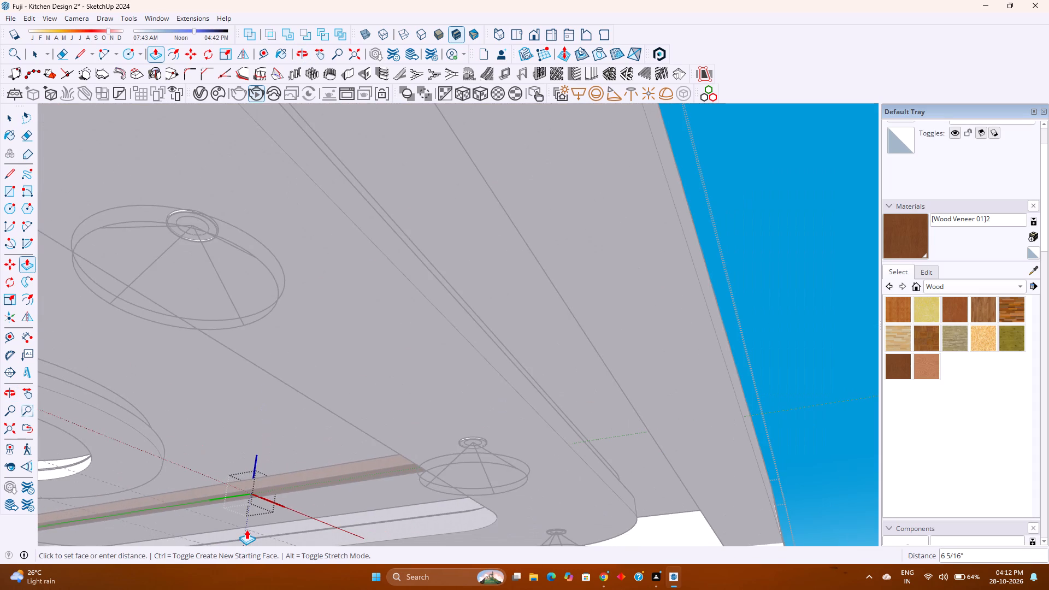
scroll(252, 508, up, 6)
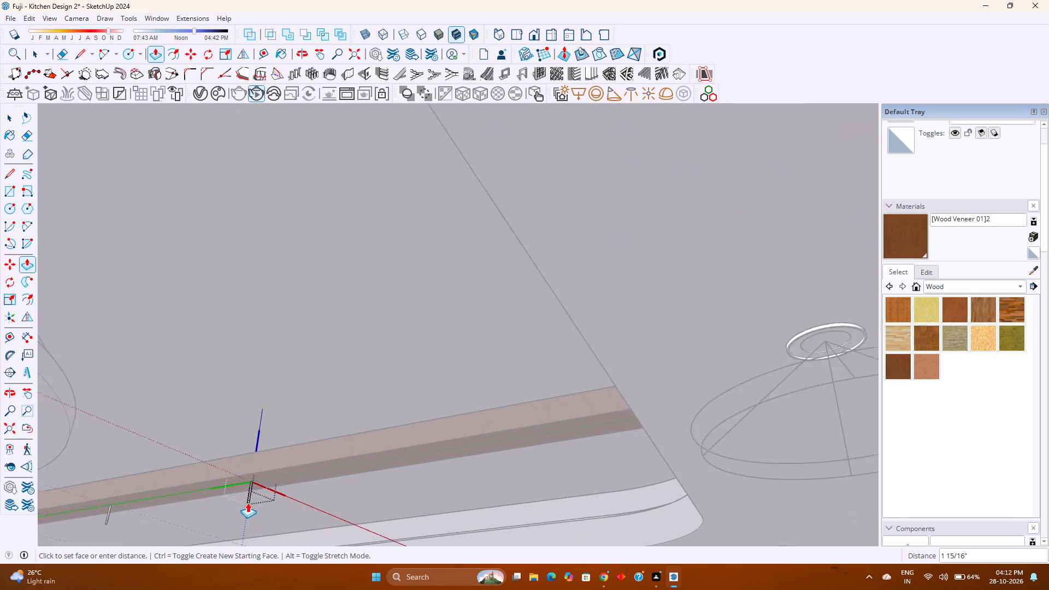
text(2')
key(Return)
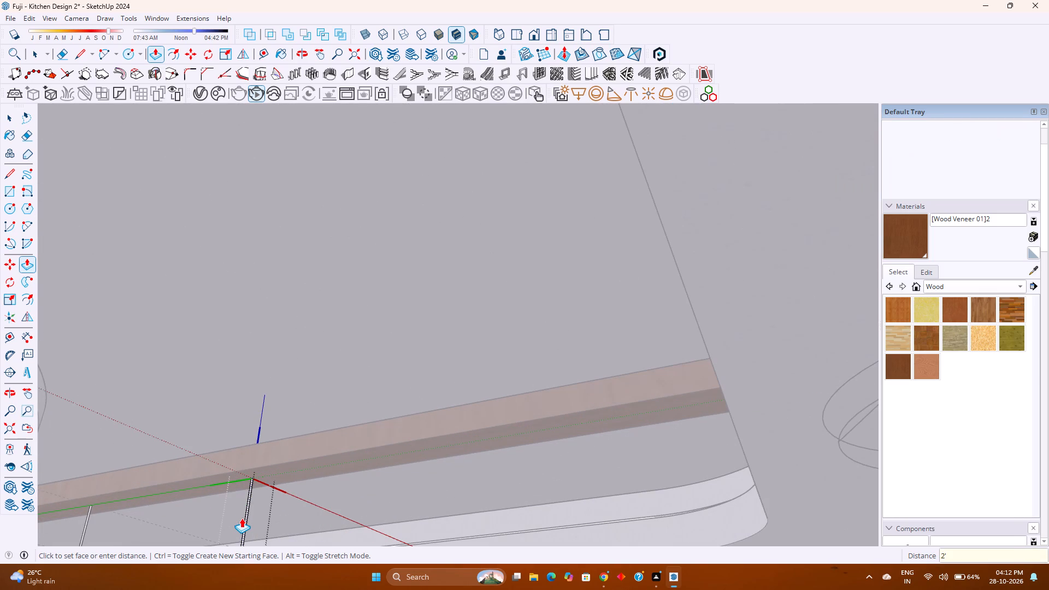
key(space)
Examine the hanging rods beneath the wood-veneer beam, checking their length and spacing against the kitchen interior.
scroll(274, 473, down, 5)
middle_drag(291, 473, 195, 471)
scroll(194, 464, down, 3)
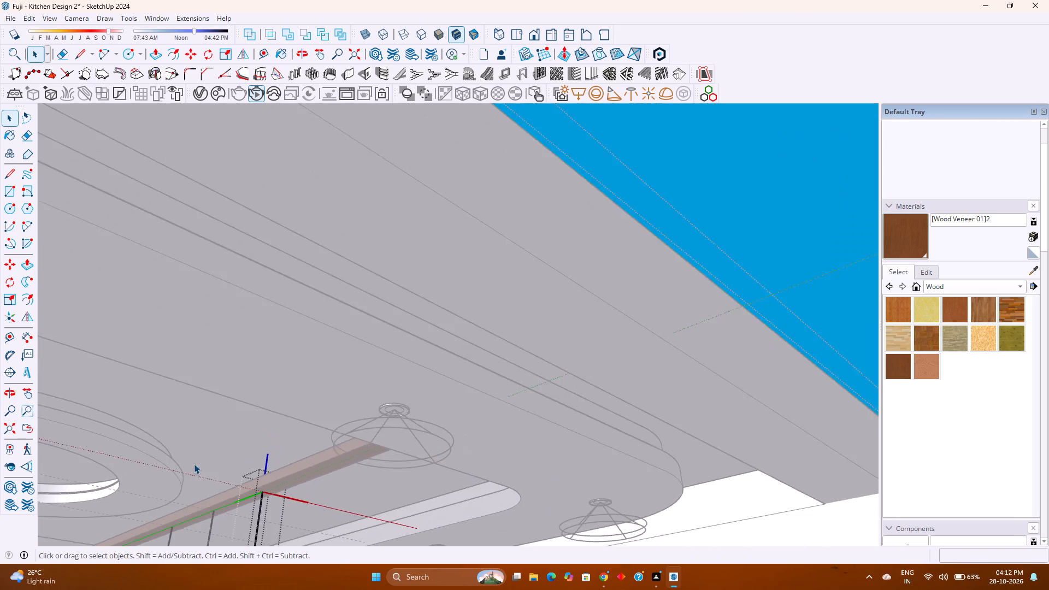
scroll(194, 464, down, 6)
middle_drag(246, 453, 207, 511)
middle_click(207, 511)
shift+middle_drag(260, 494, 313, 388)
shift+middle_click(315, 387)
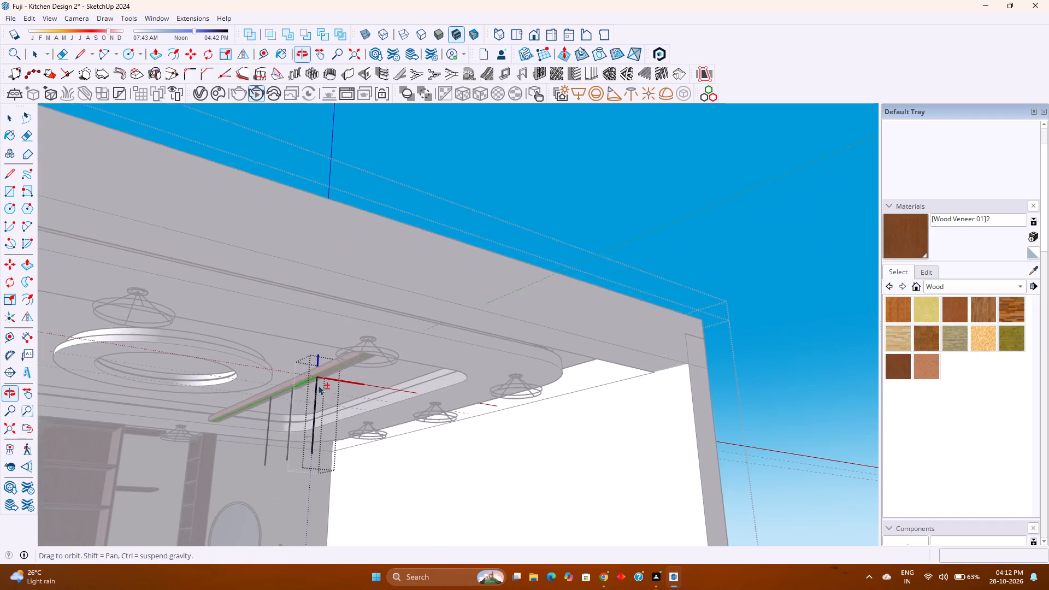
middle_drag(336, 399, 228, 425)
middle_click(228, 425)
shift+middle_drag(239, 433, 292, 402)
middle_drag(295, 403, 201, 421)
shift+middle_drag(220, 447, 303, 387)
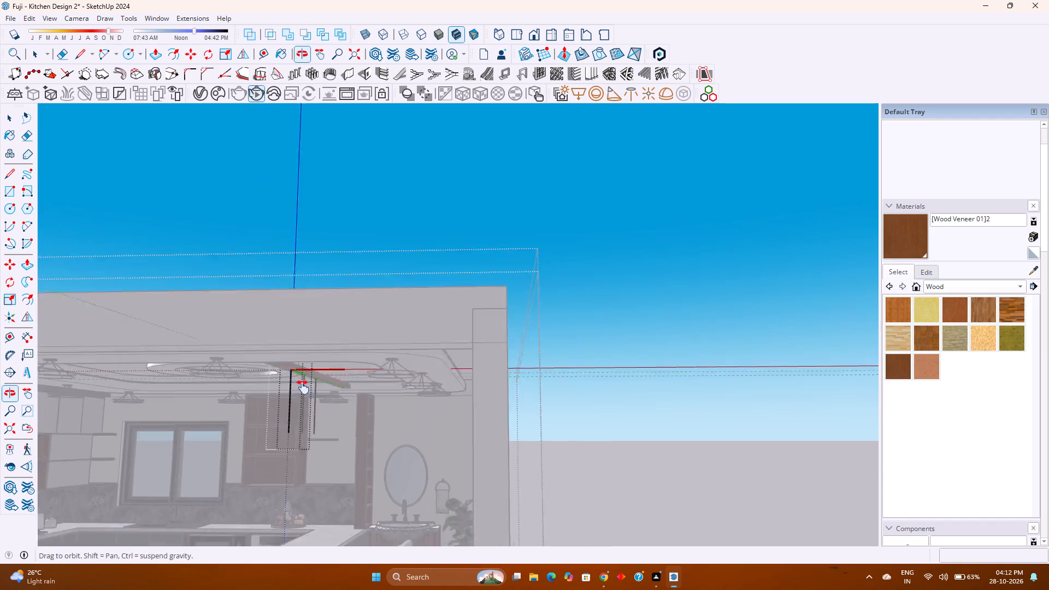
shift+middle_drag(303, 387, 322, 371)
shift+middle_click(322, 371)
middle_drag(351, 375, 328, 382)
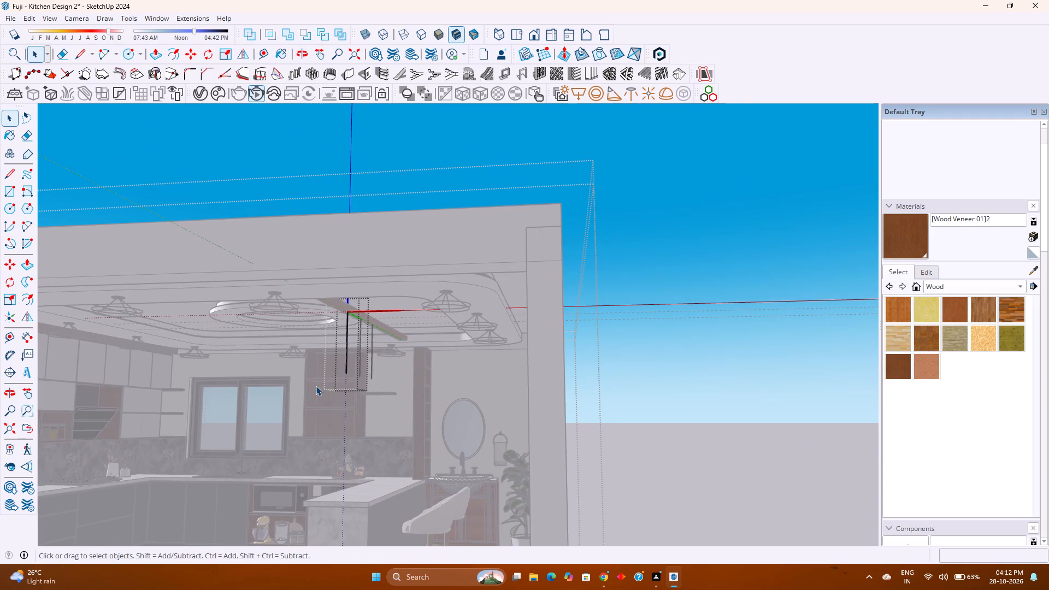
scroll(346, 383, up, 2)
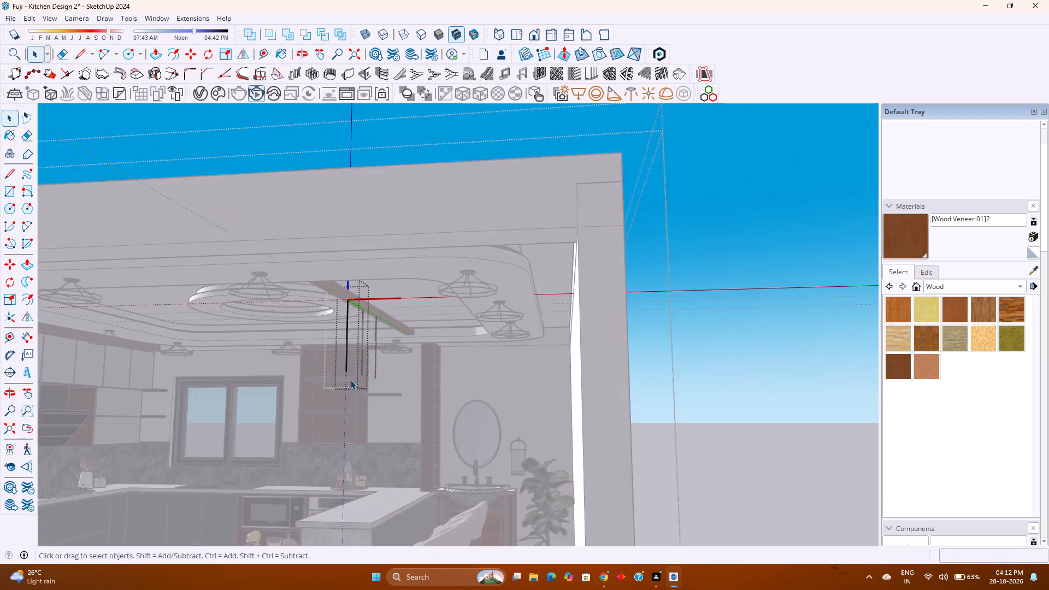
scroll(350, 380, up, 7)
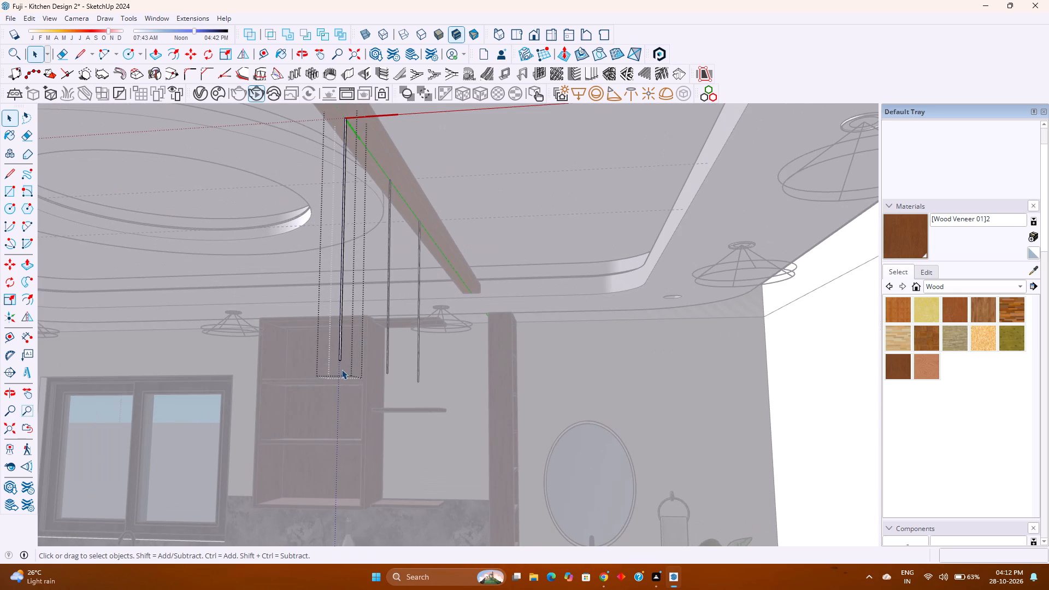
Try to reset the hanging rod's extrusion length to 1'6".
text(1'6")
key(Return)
Push/Pull the hanging rod's bottom face 6" upward inside the component to shorten the rod.
scroll(341, 369, up, 5)
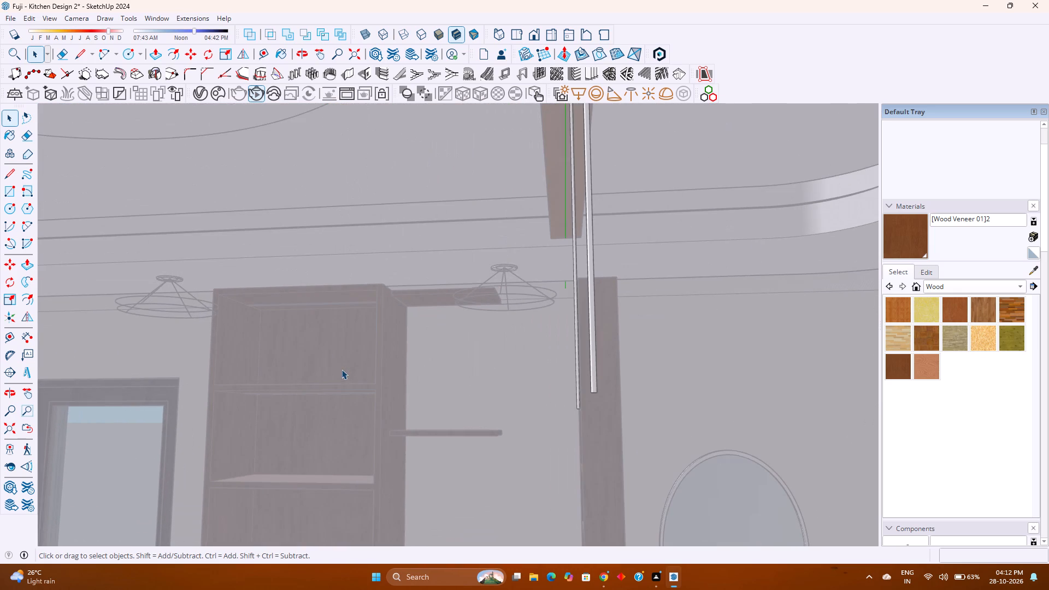
scroll(343, 368, down, 2)
middle_drag(331, 338, 373, 315)
middle_click(374, 315)
shift+middle_drag(469, 310, 332, 391)
scroll(466, 331, up, 1)
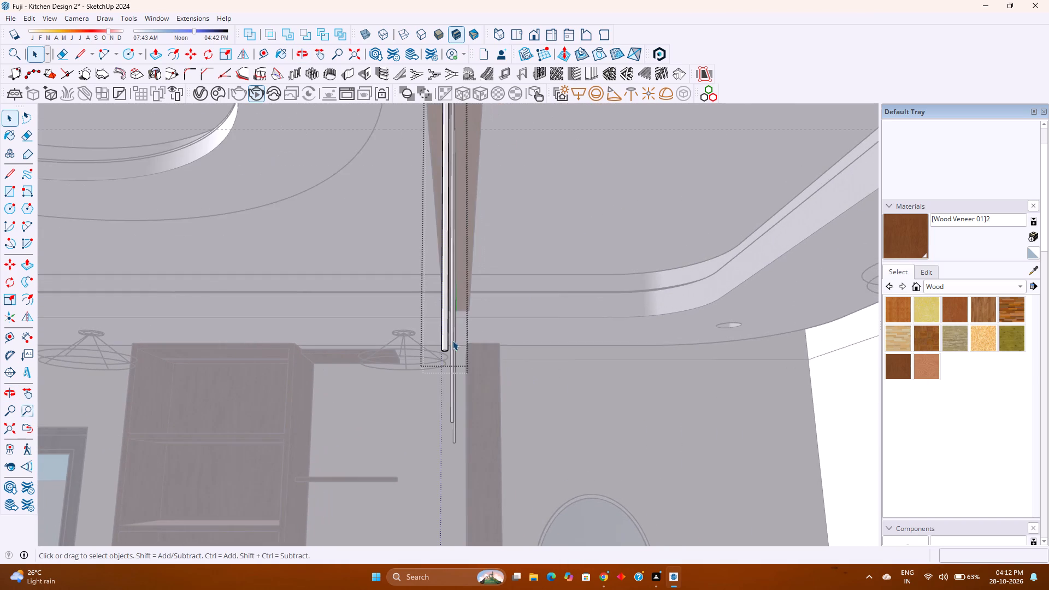
scroll(452, 340, up, 17)
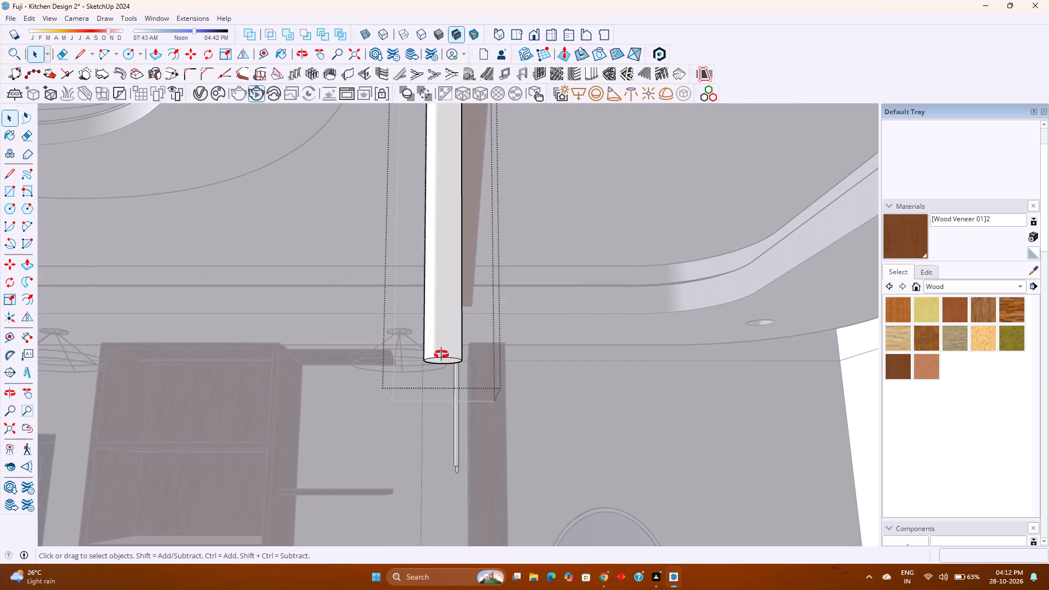
middle_drag(441, 355, 481, 282)
middle_click(481, 282)
click(439, 362)
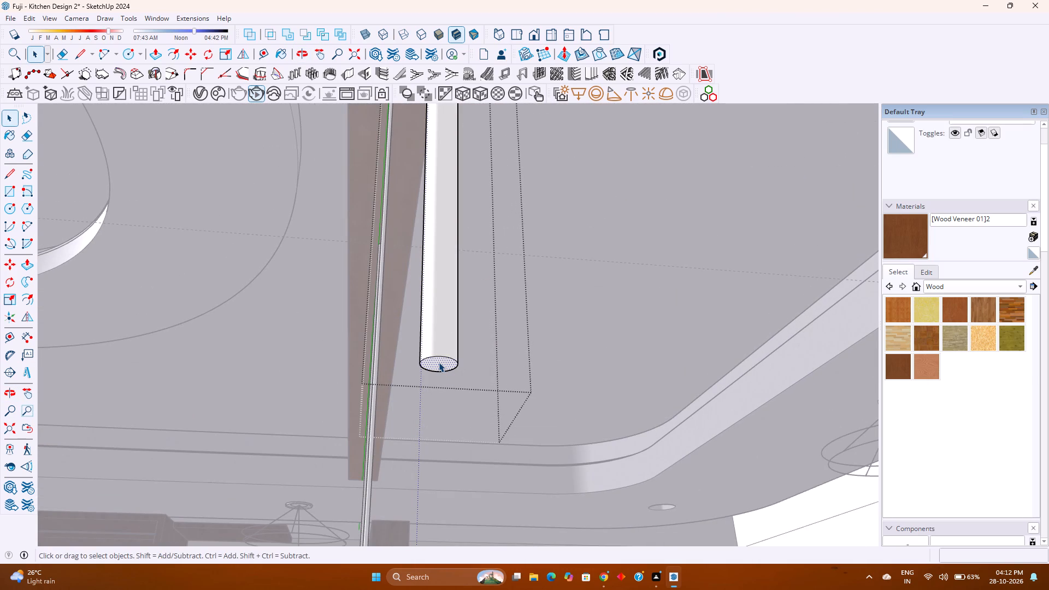
key(p)
click(439, 362)
key(6)
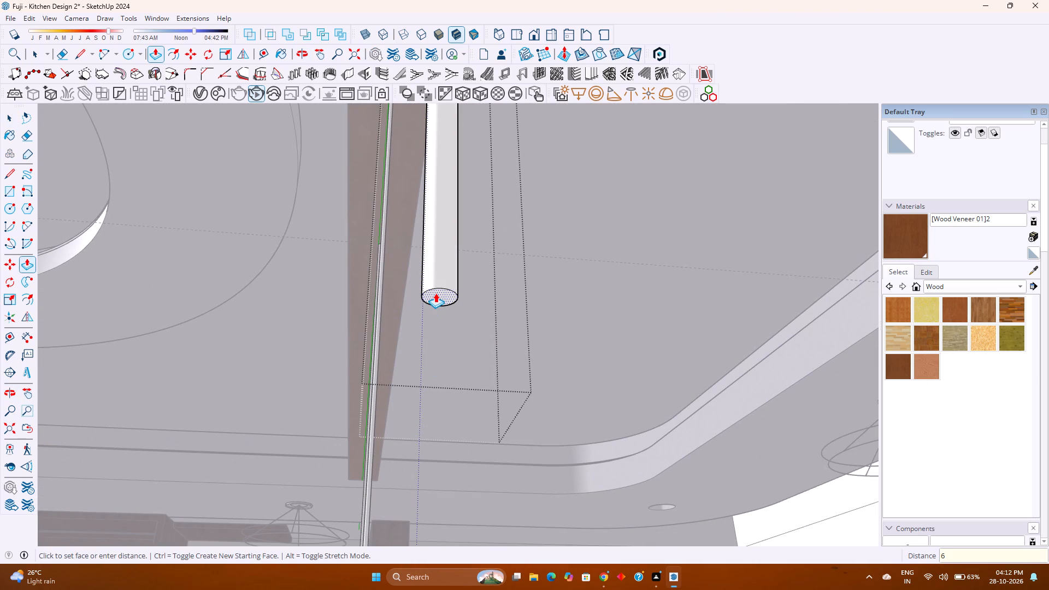
key(Return)
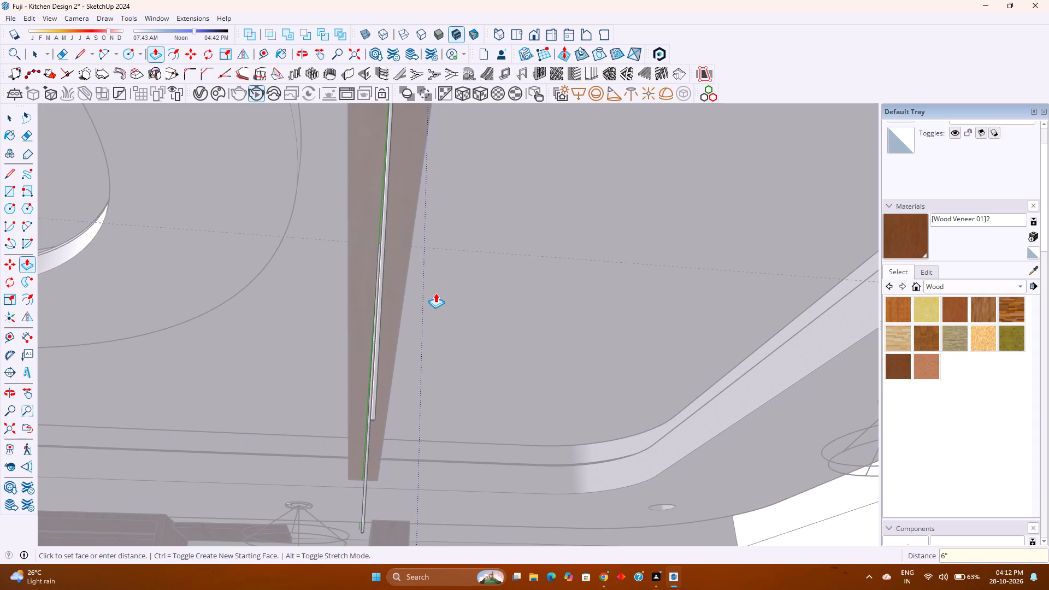
Draw a horizontal circle of 1" radius centred on the hanging rod's bottom face.
middle_drag(435, 293, 408, 352)
scroll(409, 351, down, 4)
middle_drag(377, 369, 354, 320)
scroll(277, 358, up, 6)
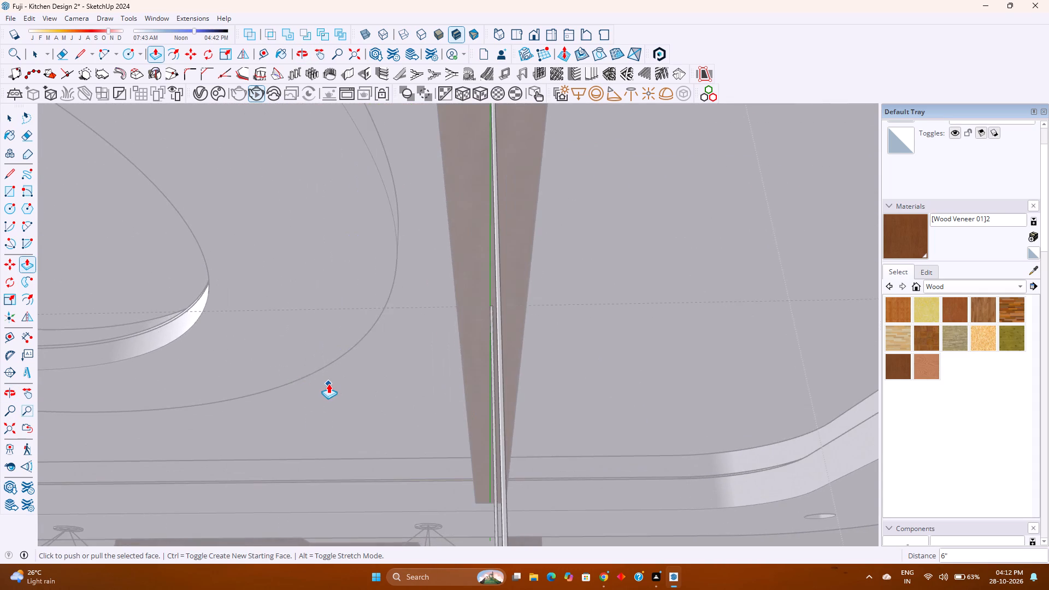
scroll(328, 383, down, 3)
scroll(338, 395, up, 2)
scroll(366, 350, up, 4)
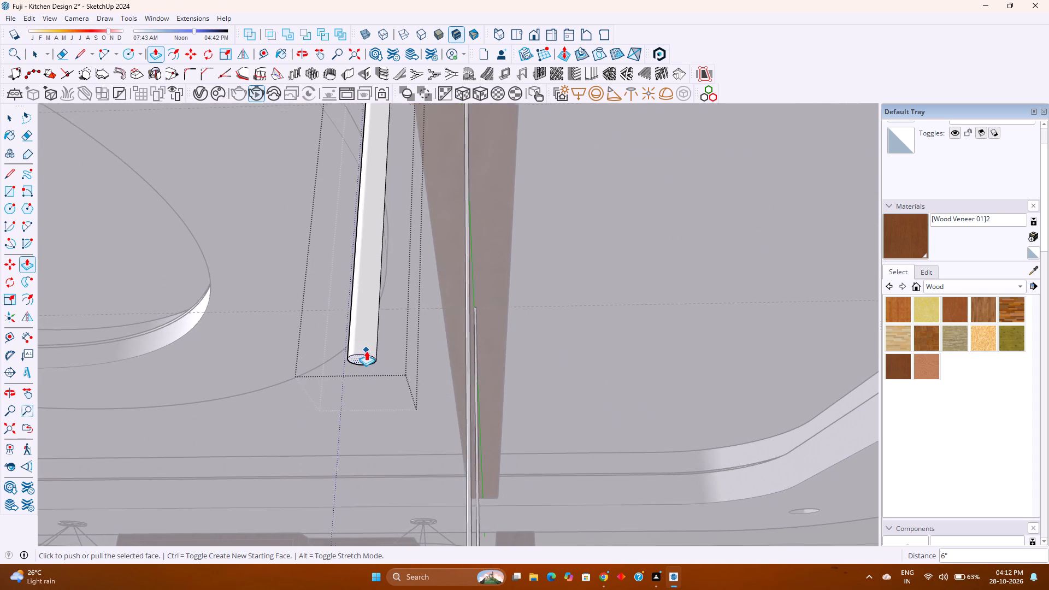
scroll(366, 351, up, 5)
scroll(366, 358, down, 4)
scroll(370, 300, up, 2)
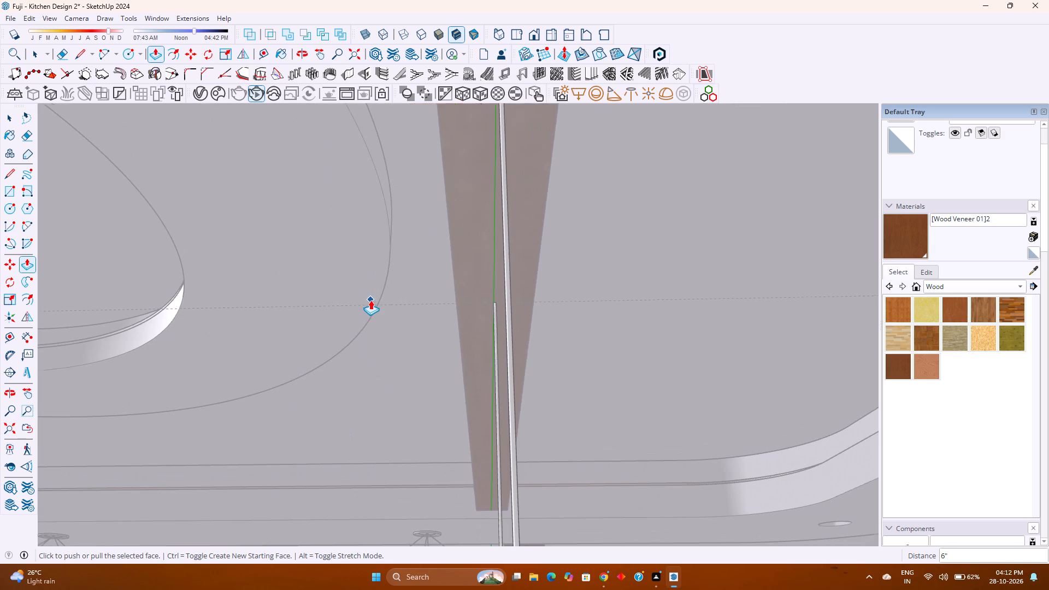
key(c)
scroll(370, 300, down, 4)
scroll(372, 299, up, 3)
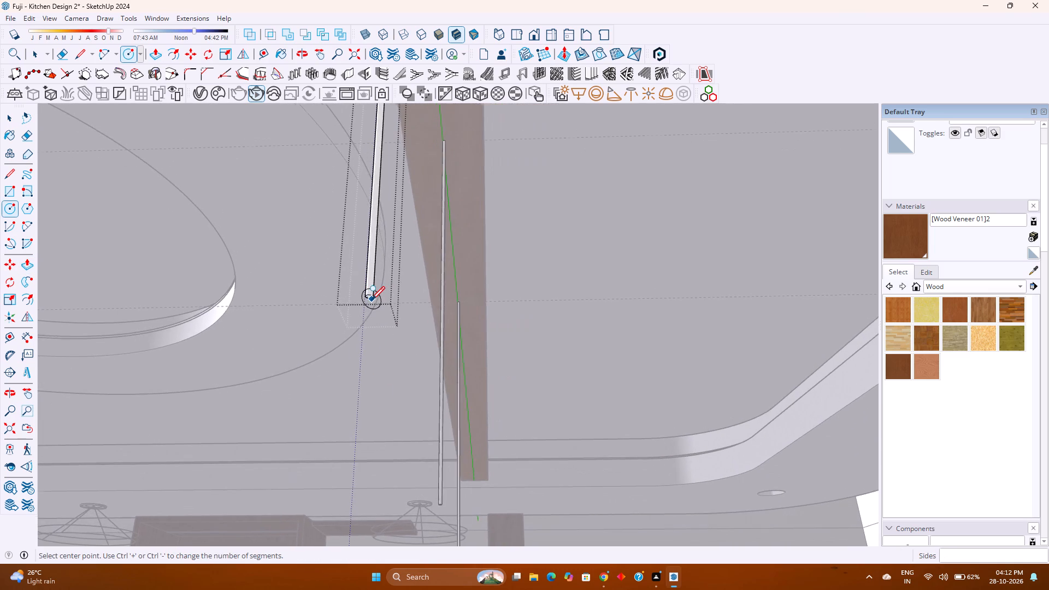
scroll(372, 299, up, 17)
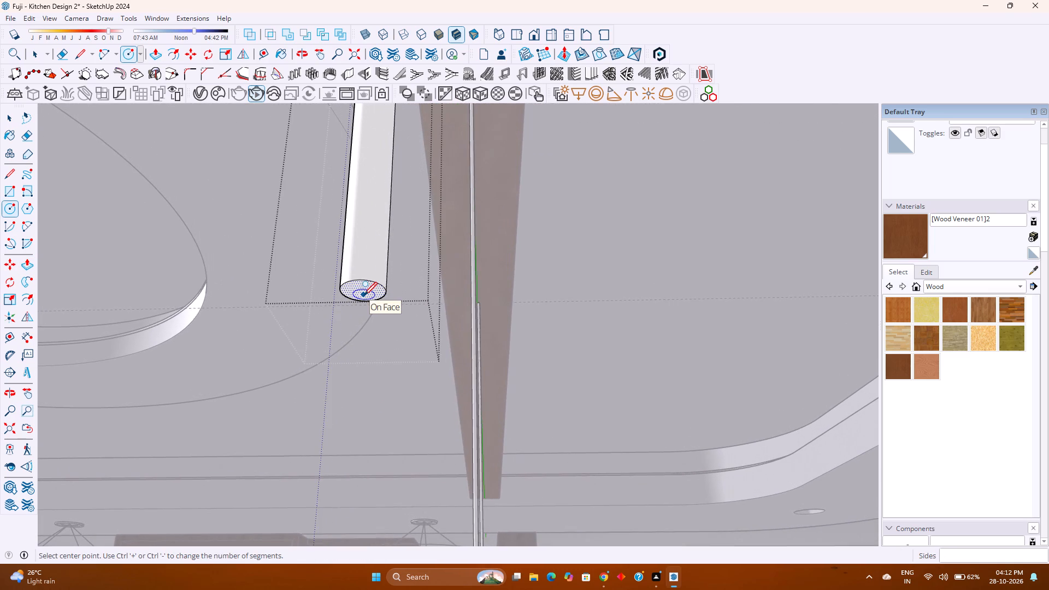
scroll(364, 294, up, 3)
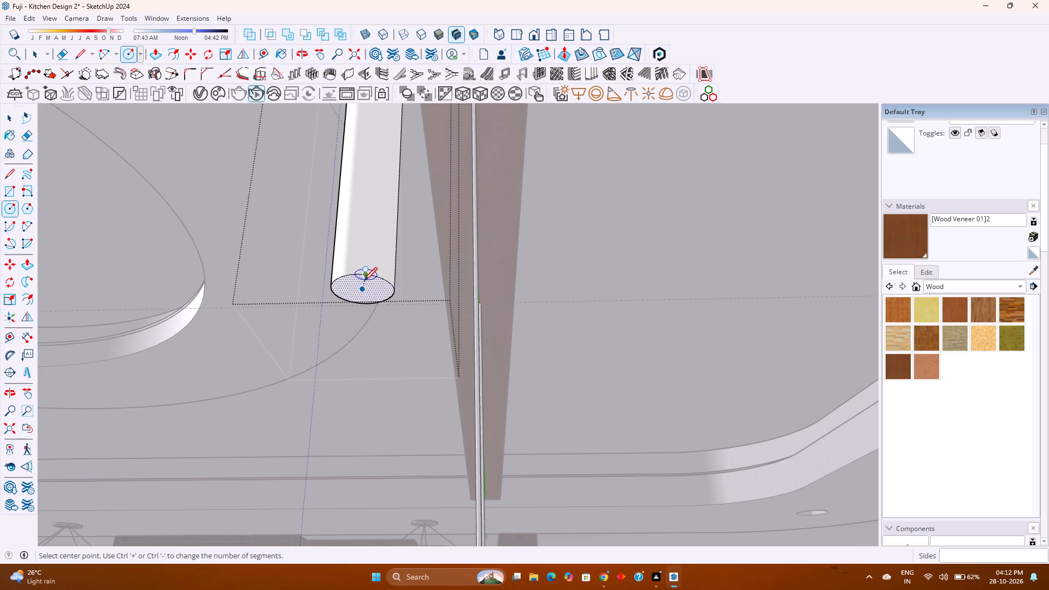
click(363, 287)
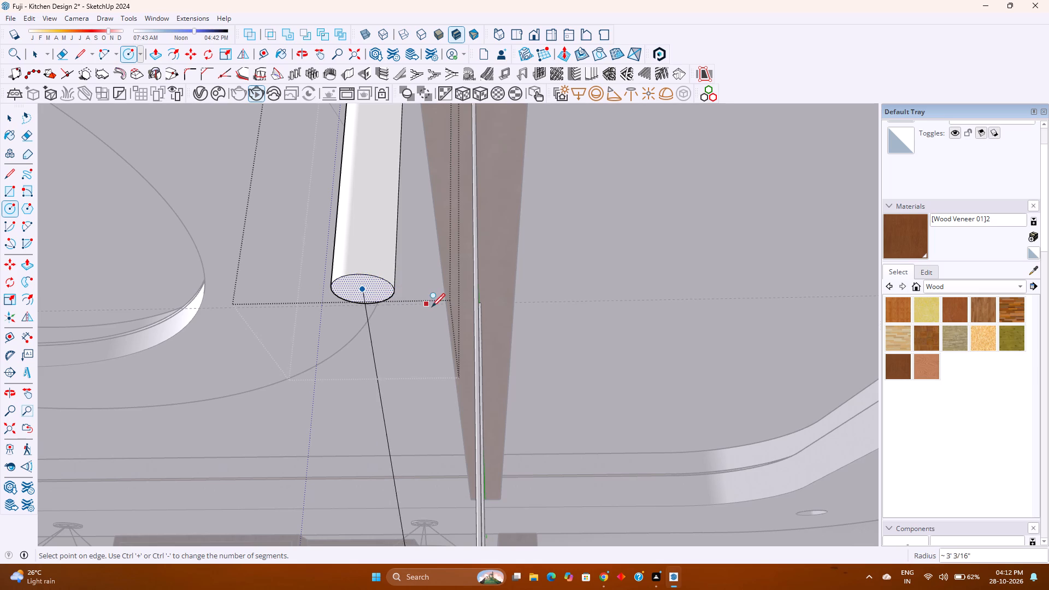
key(Up)
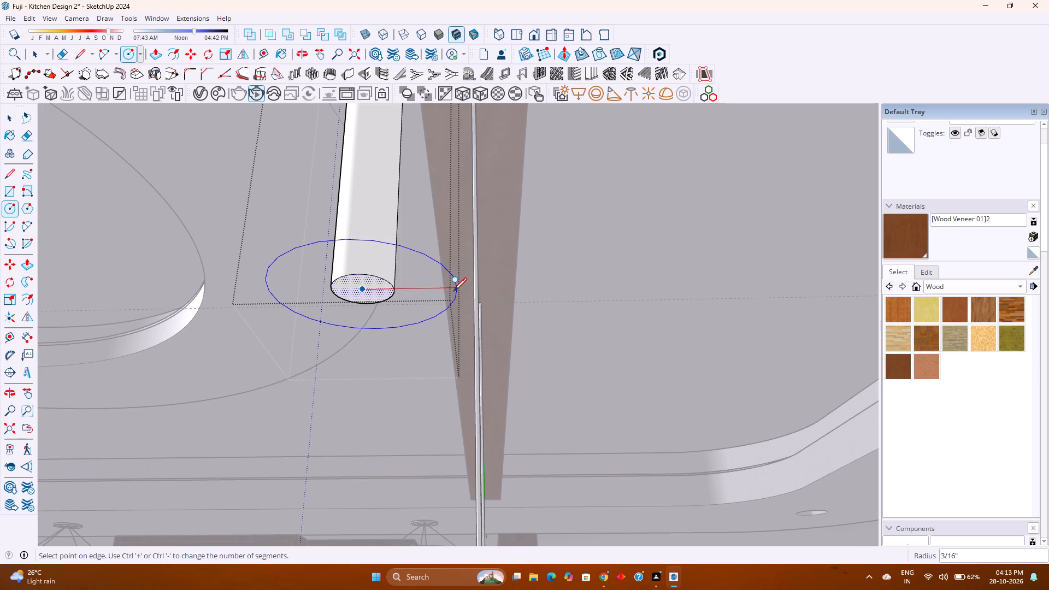
scroll(465, 288, down, 3)
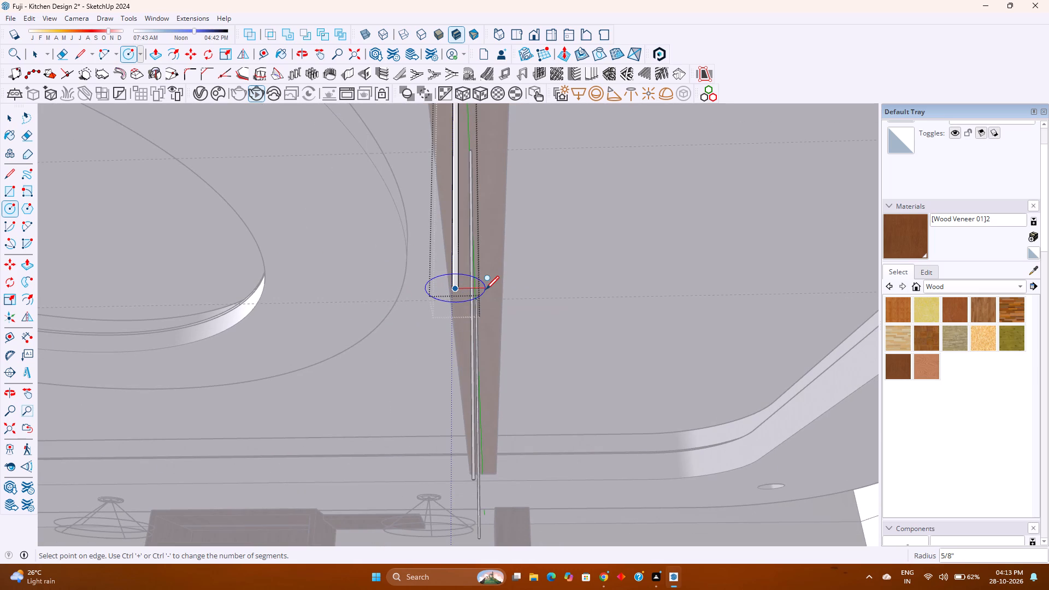
middle_drag(486, 288, 484, 316)
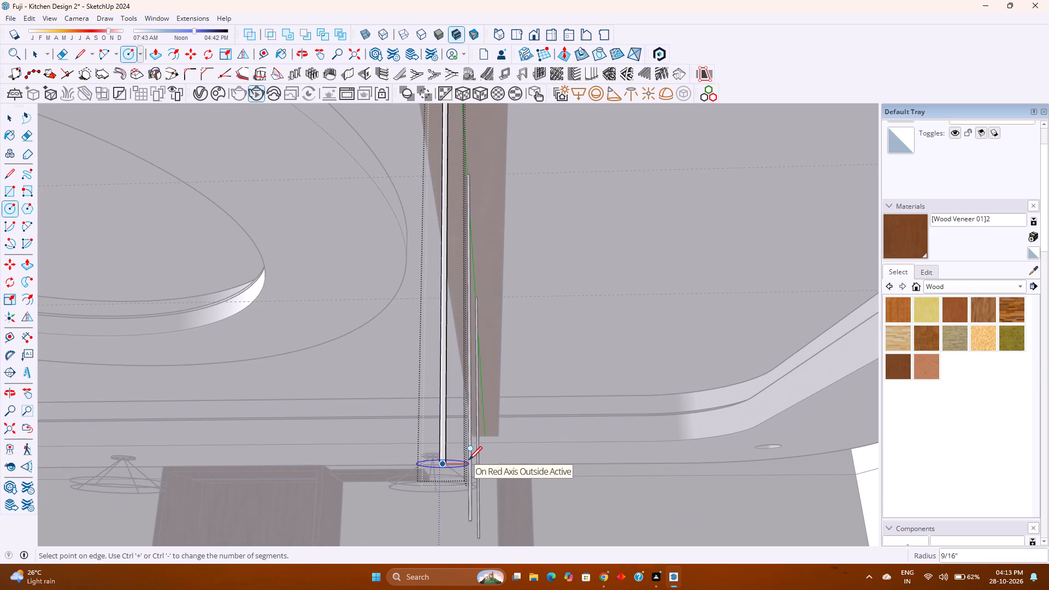
key(Up)
key(Up)
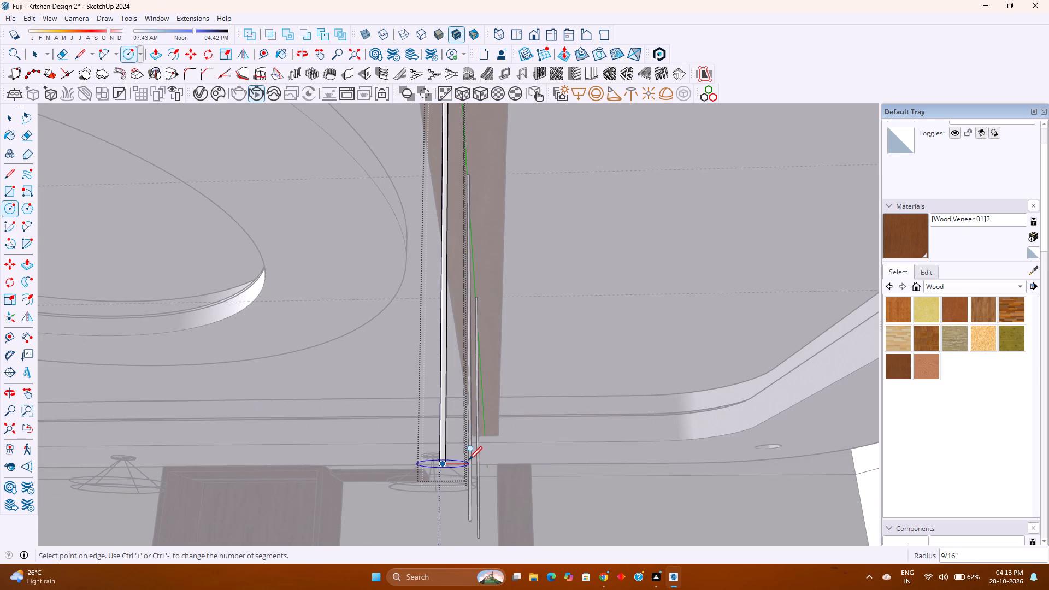
key(Right)
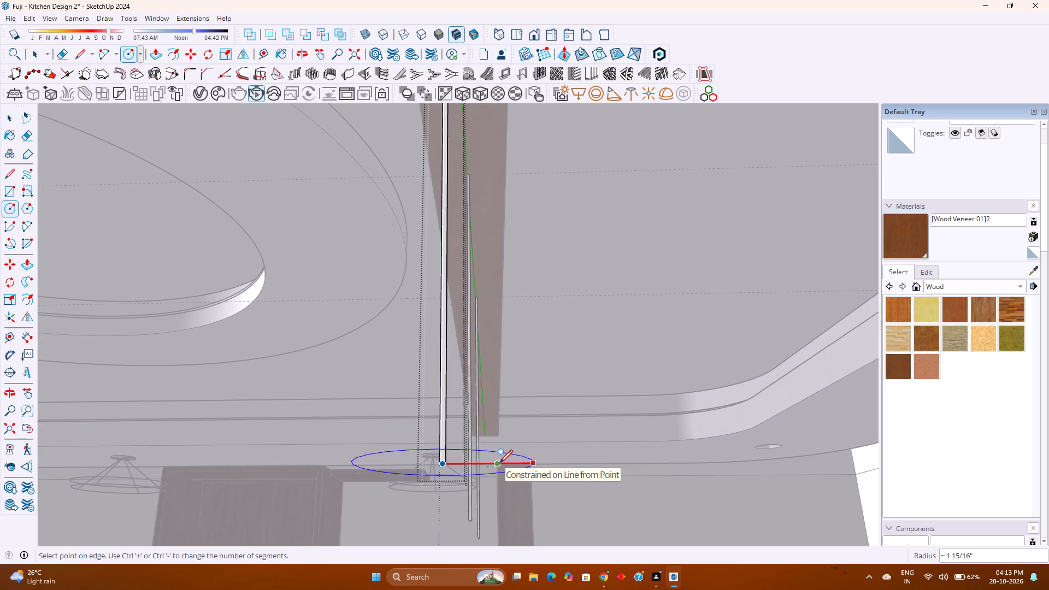
key(1)
key(Return)
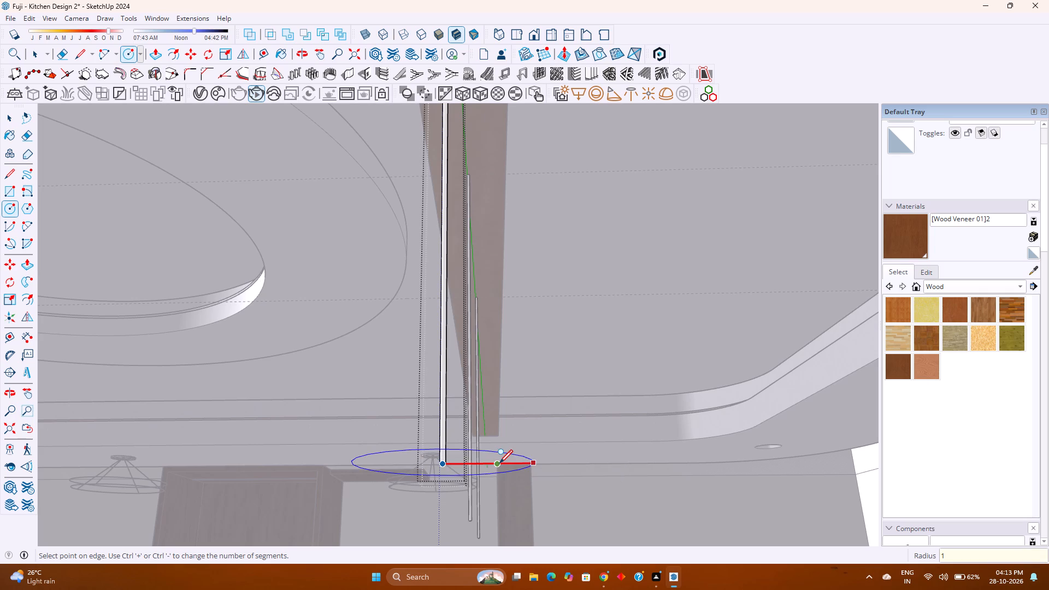
key(space)
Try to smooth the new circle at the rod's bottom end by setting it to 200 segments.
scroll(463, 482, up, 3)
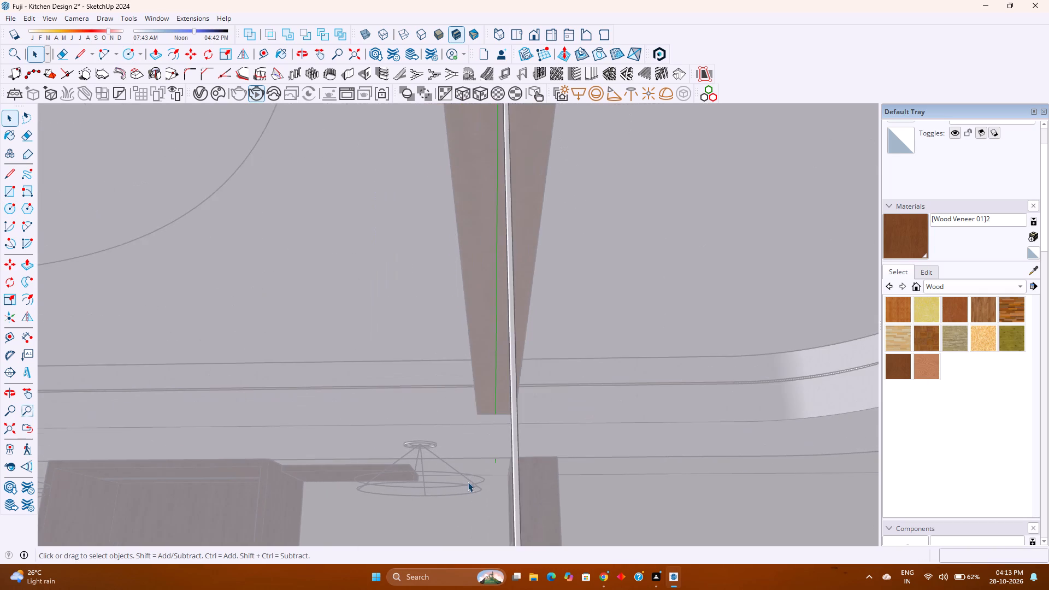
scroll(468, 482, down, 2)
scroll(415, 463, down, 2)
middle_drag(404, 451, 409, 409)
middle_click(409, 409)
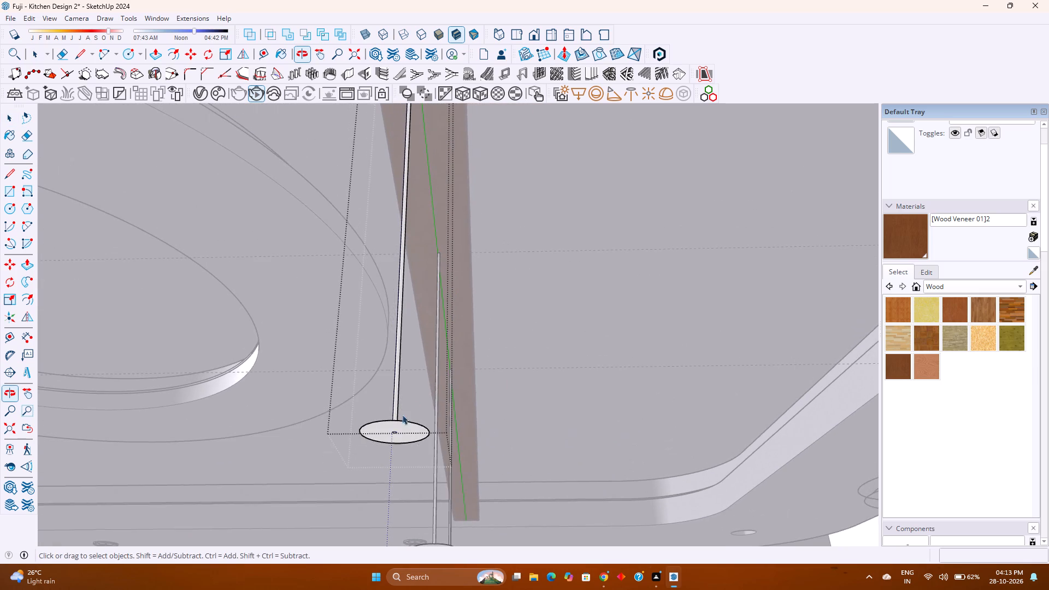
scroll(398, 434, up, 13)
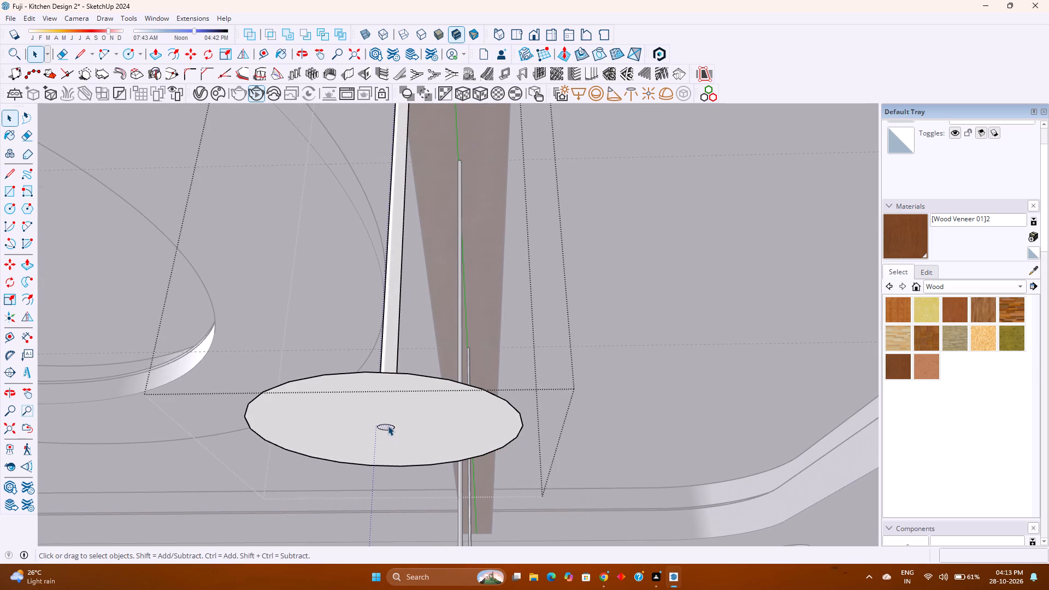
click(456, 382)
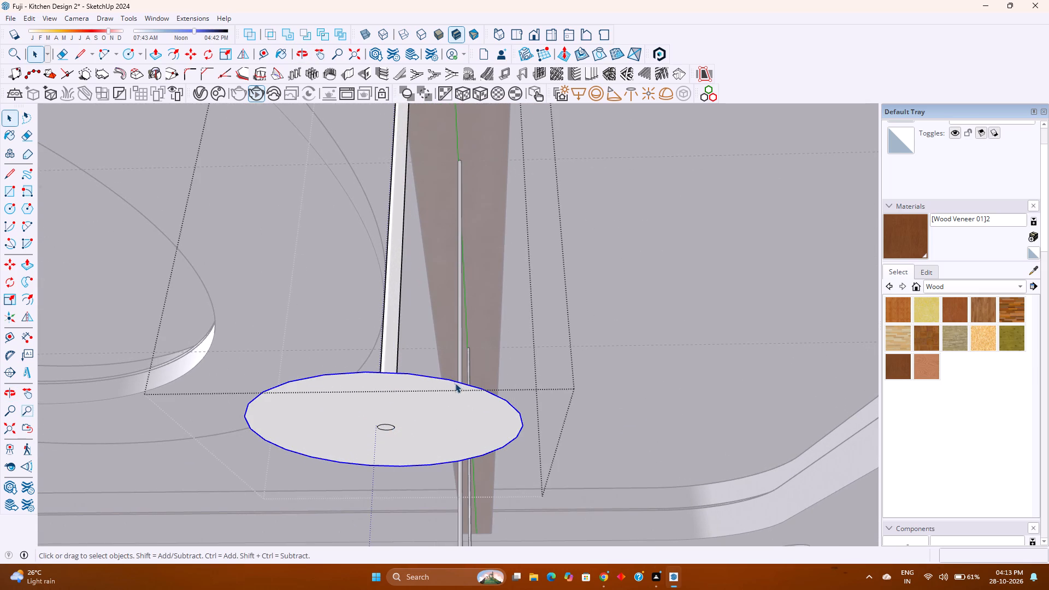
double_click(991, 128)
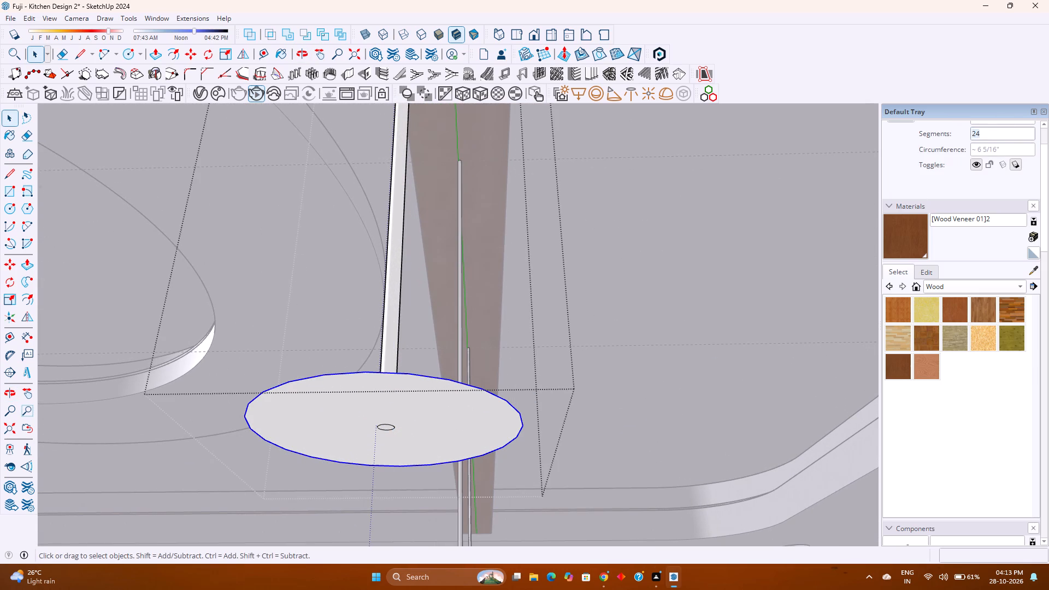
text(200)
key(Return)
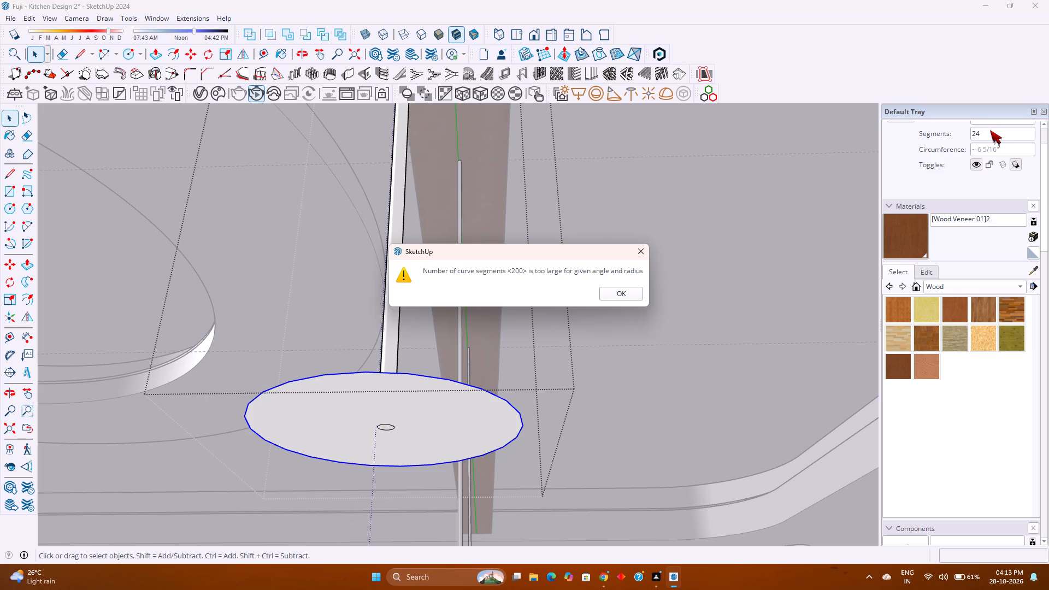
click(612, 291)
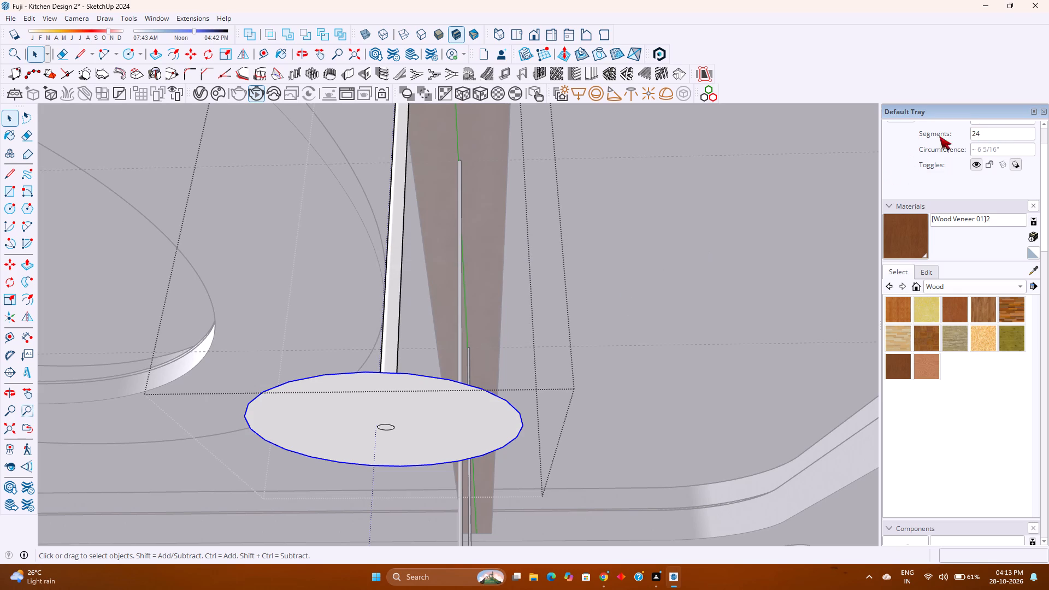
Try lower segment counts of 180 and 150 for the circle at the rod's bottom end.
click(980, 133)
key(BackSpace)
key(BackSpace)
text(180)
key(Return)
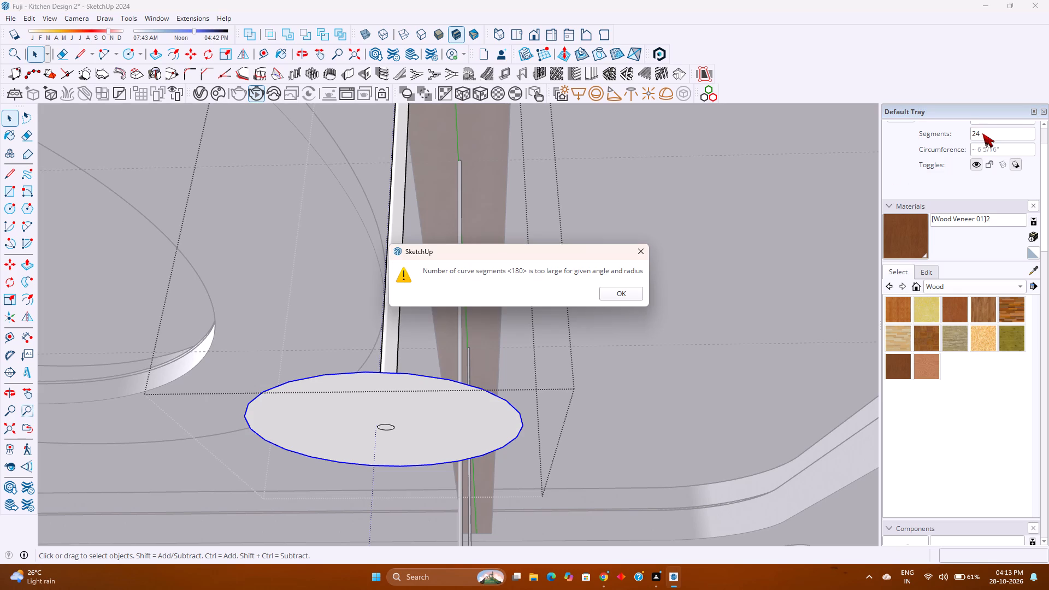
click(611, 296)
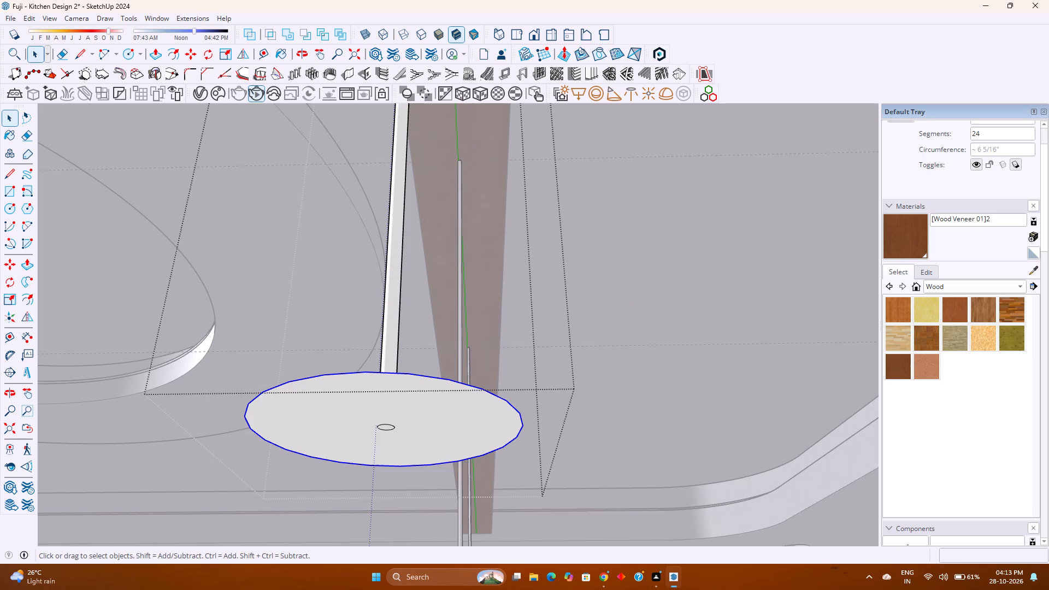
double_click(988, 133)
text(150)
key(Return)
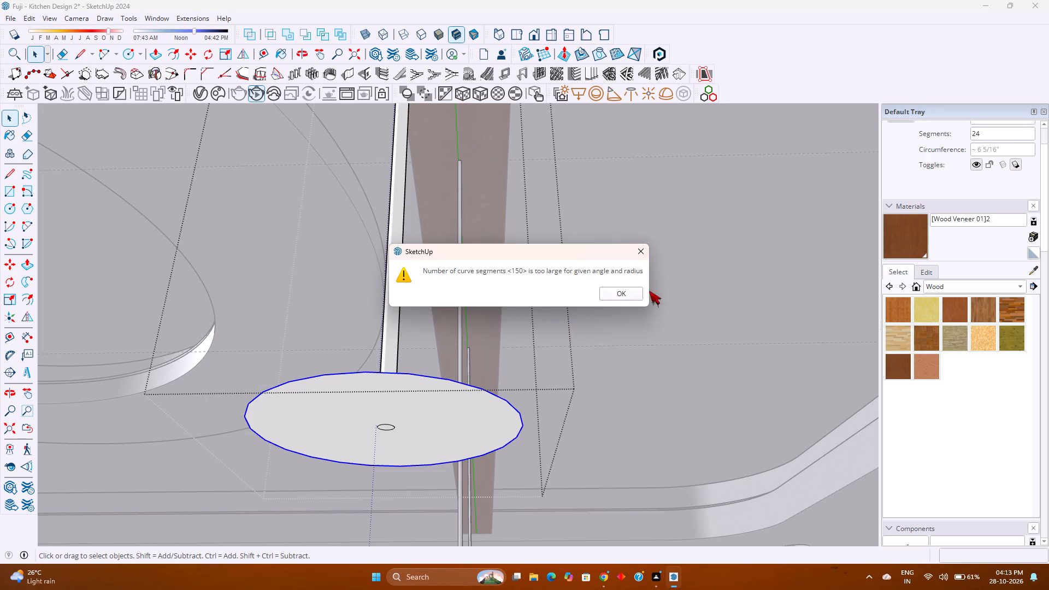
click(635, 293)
Set the segment count of the circle at the rod's bottom end to 120.
double_click(983, 132)
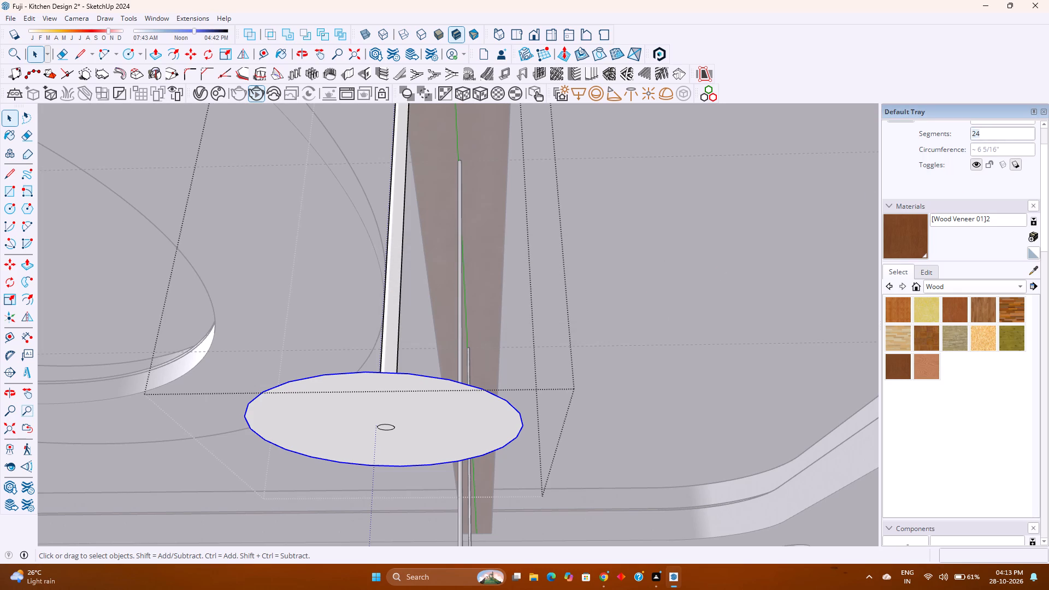
text(120)
key(Return)
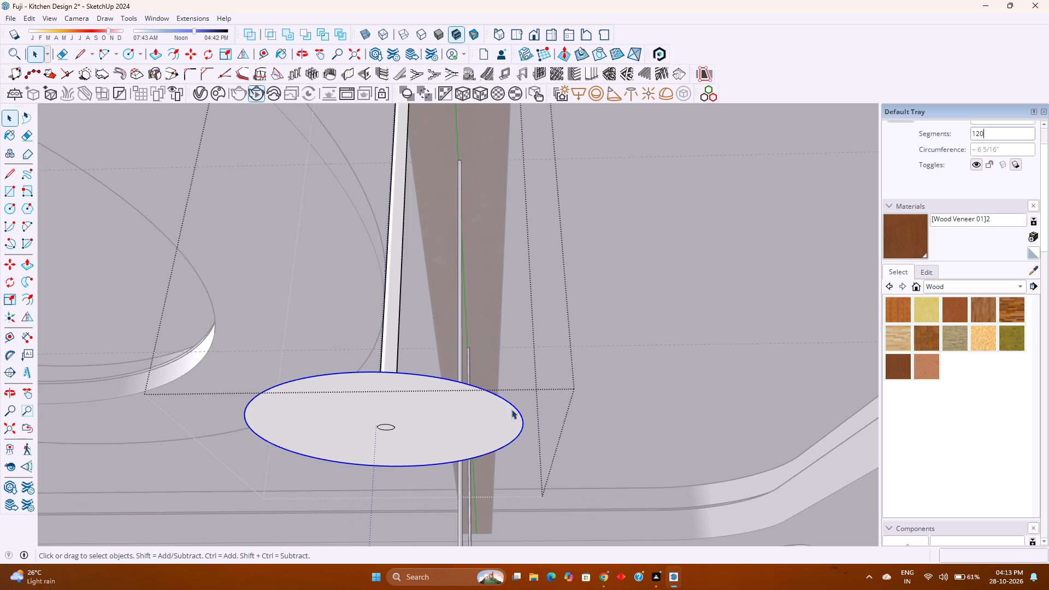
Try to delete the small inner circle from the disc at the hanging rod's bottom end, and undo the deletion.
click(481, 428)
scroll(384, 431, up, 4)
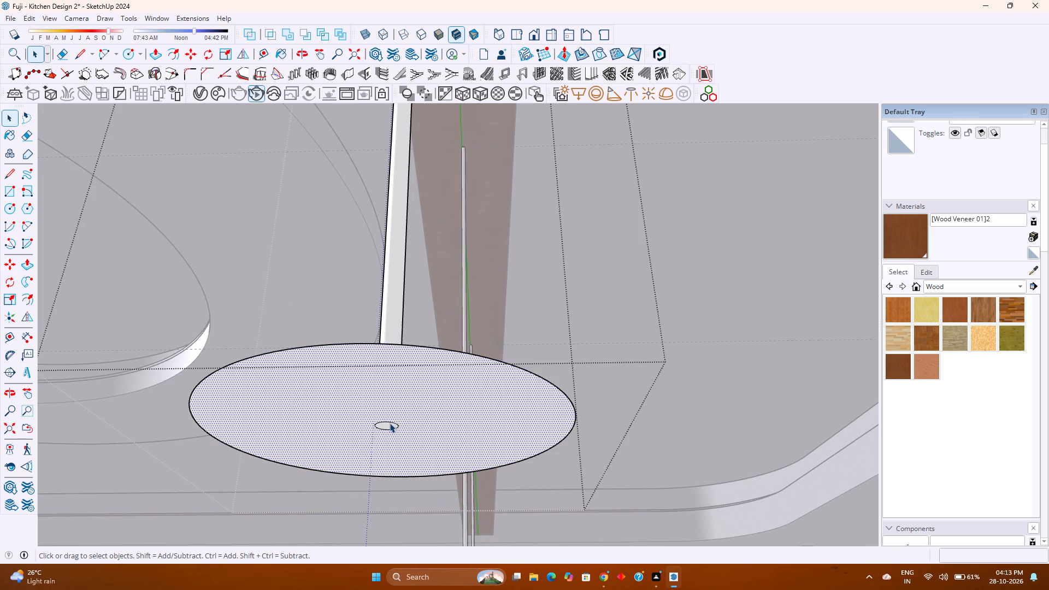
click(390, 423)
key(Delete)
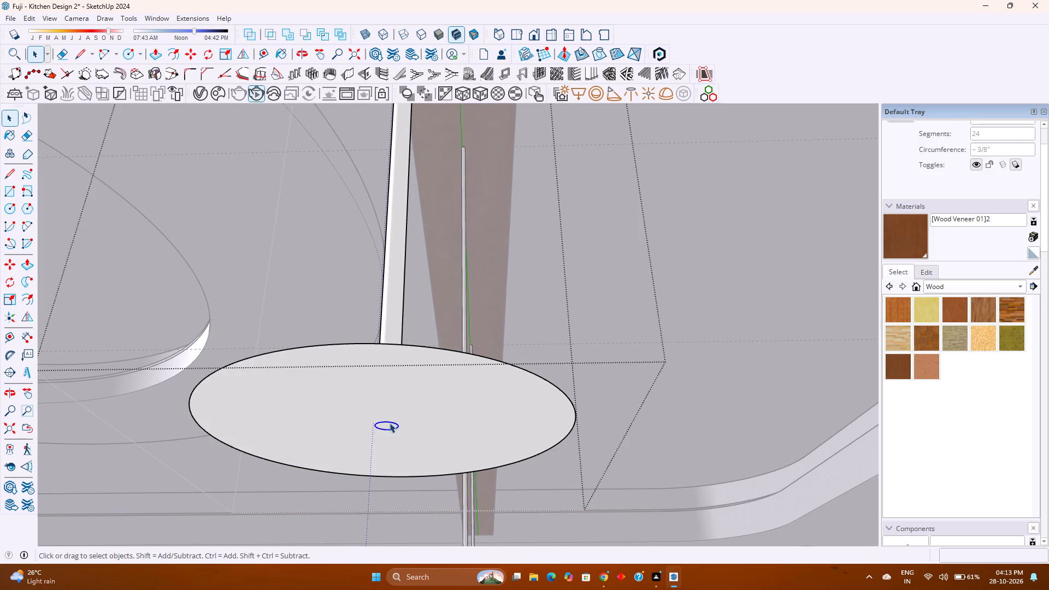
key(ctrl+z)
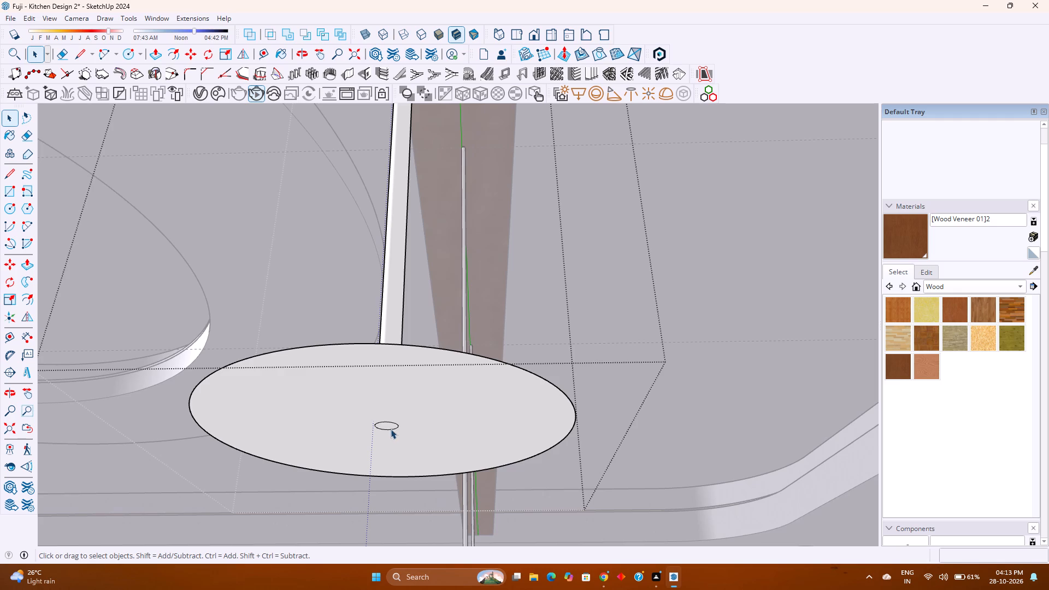
Copy the disc at the rod's bottom end, including its small inner circle, 2' away along the red axis.
click(404, 405)
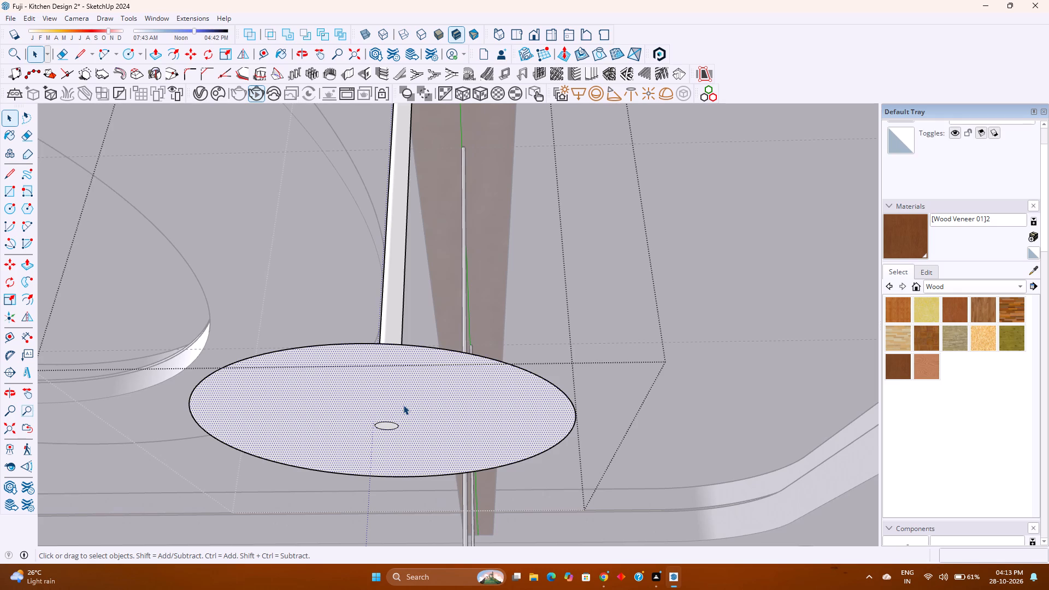
double_click(403, 405)
scroll(388, 429, up, 3)
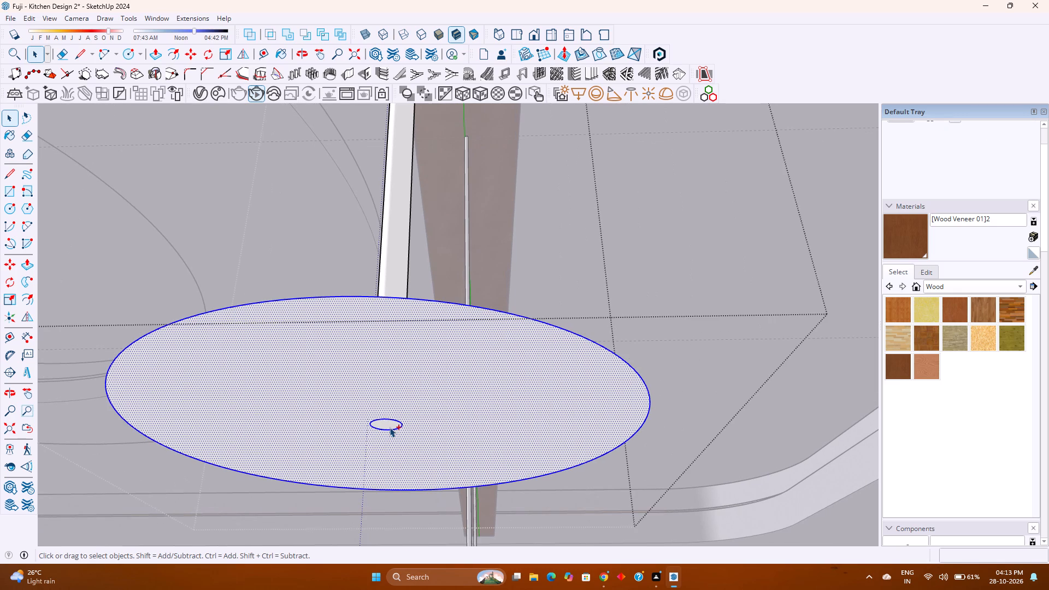
ctrl+double_click(390, 427)
key(m)
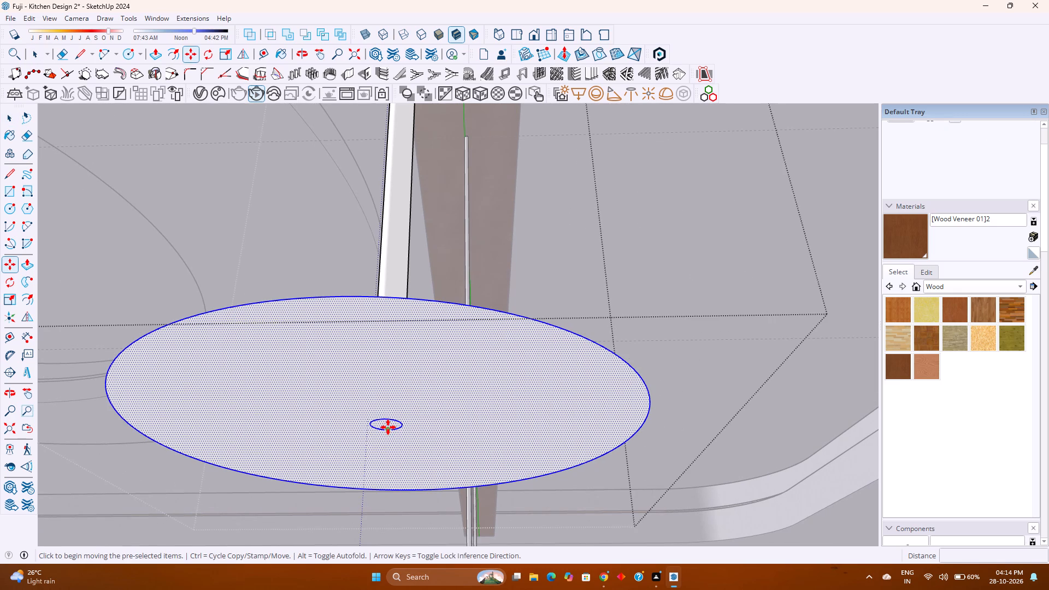
click(389, 424)
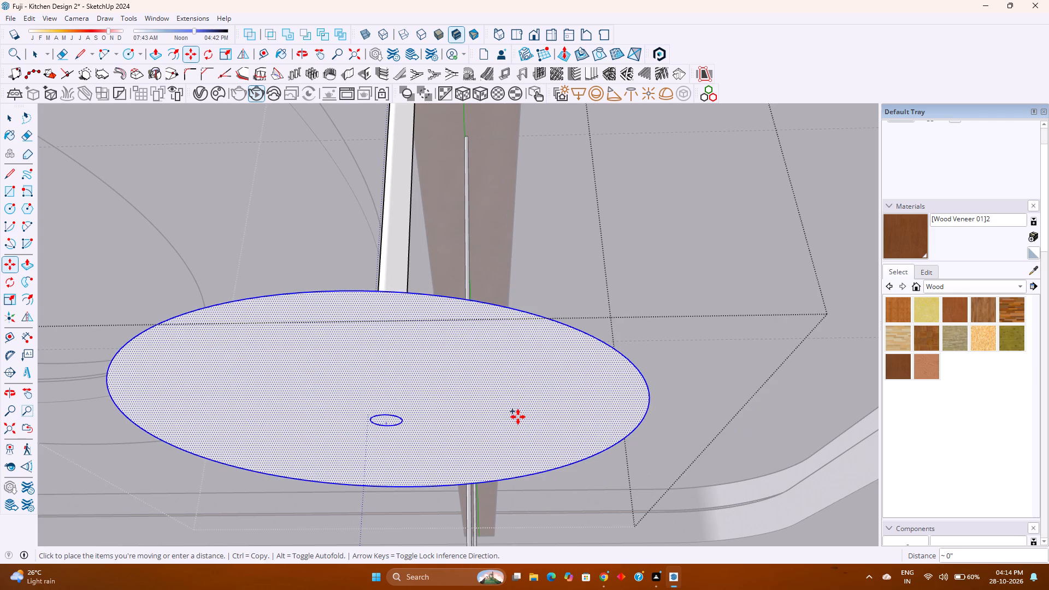
shift+middle_drag(657, 415, 458, 415)
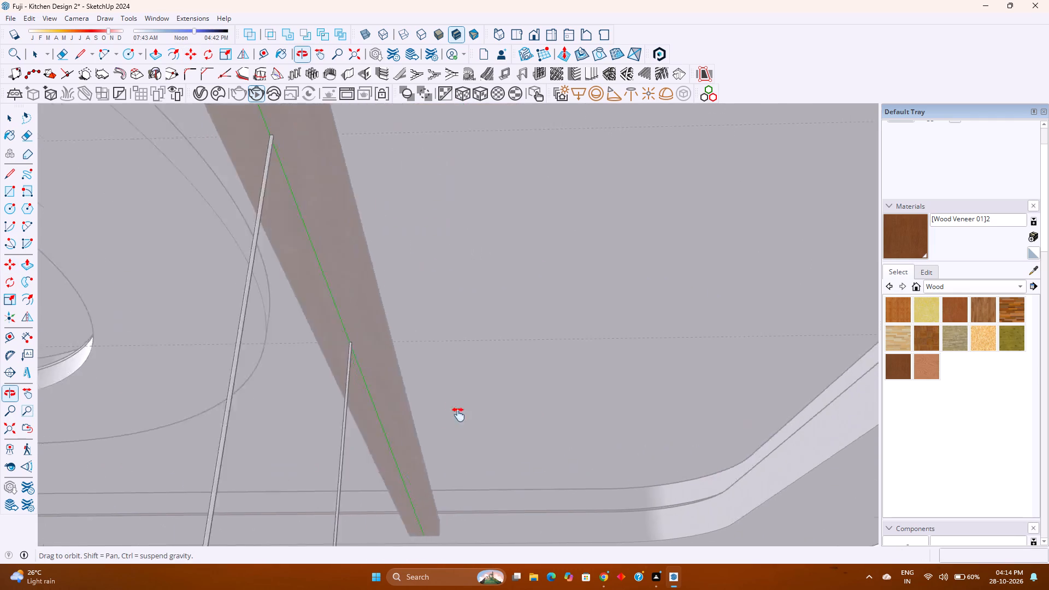
shift+middle_drag(458, 415, 604, 399)
scroll(604, 399, down, 3)
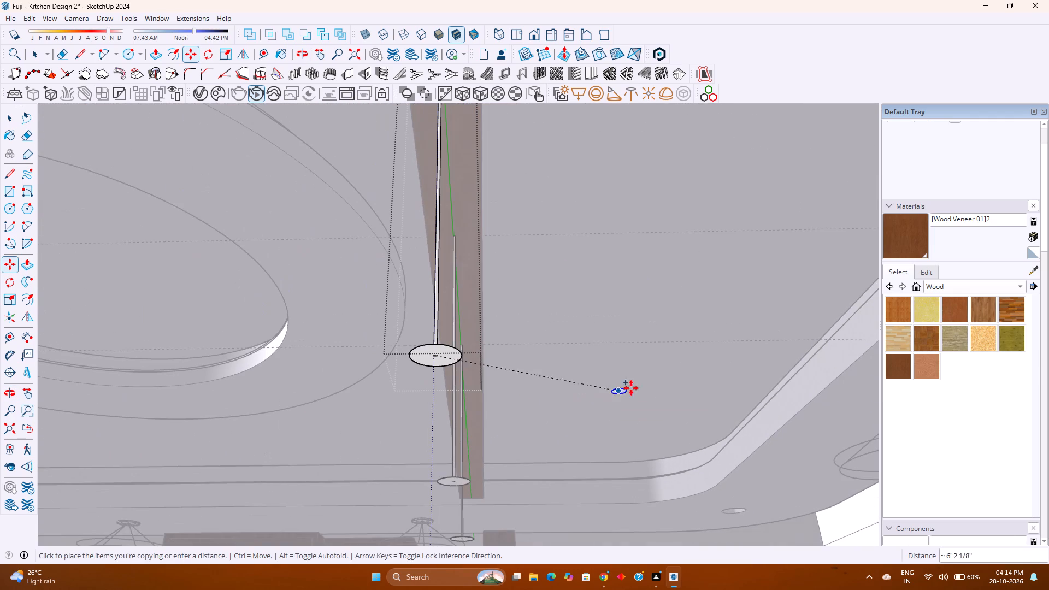
key(Right)
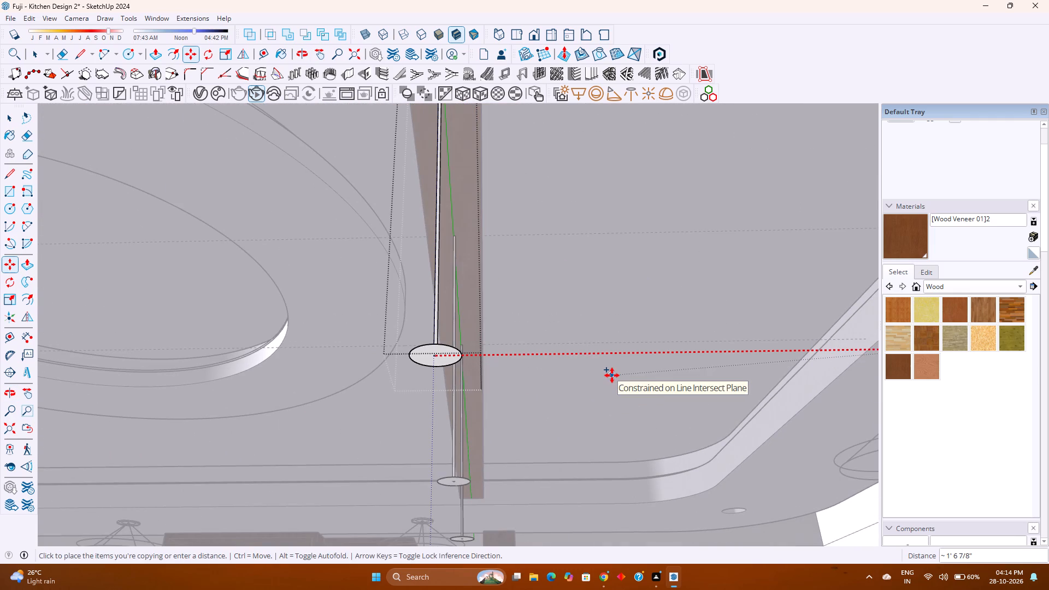
text(2')
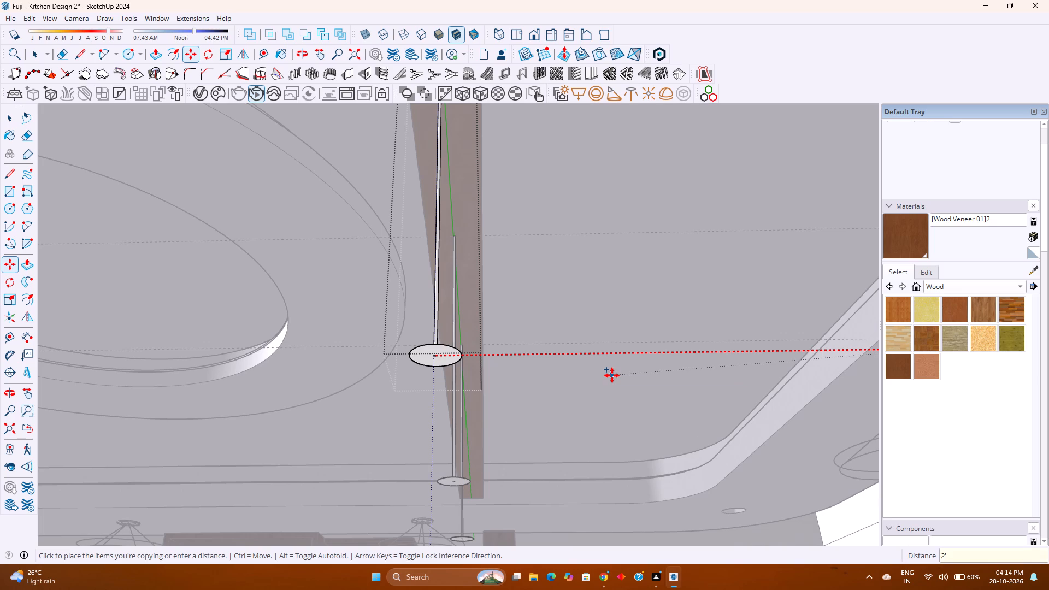
key(Return)
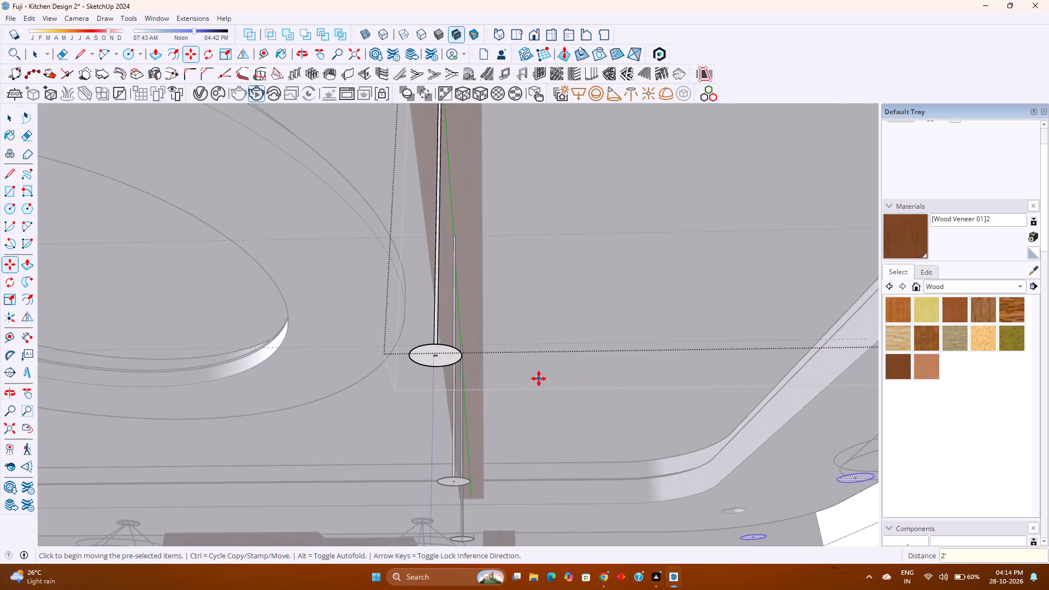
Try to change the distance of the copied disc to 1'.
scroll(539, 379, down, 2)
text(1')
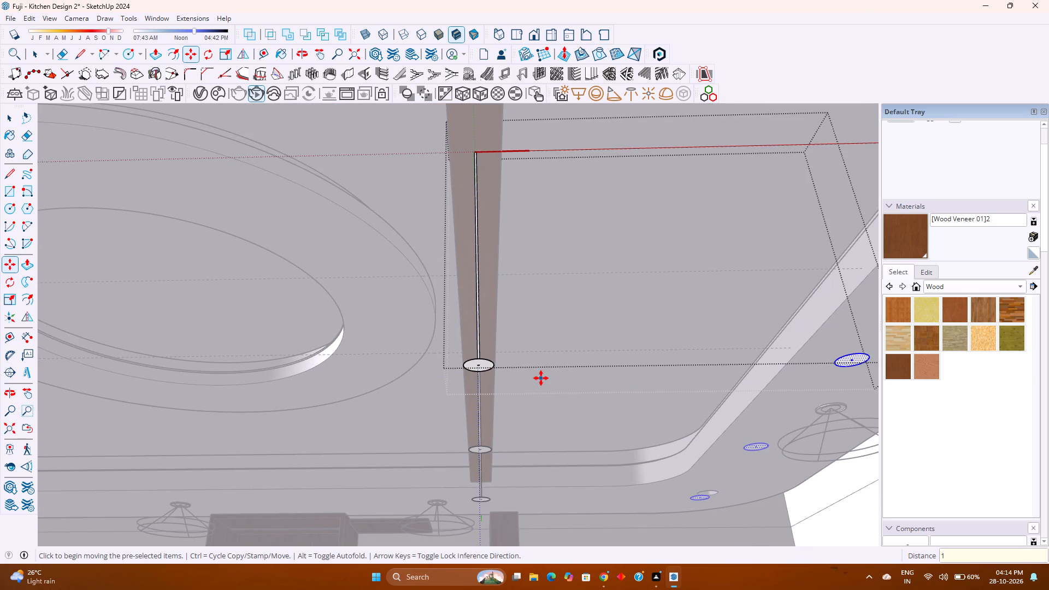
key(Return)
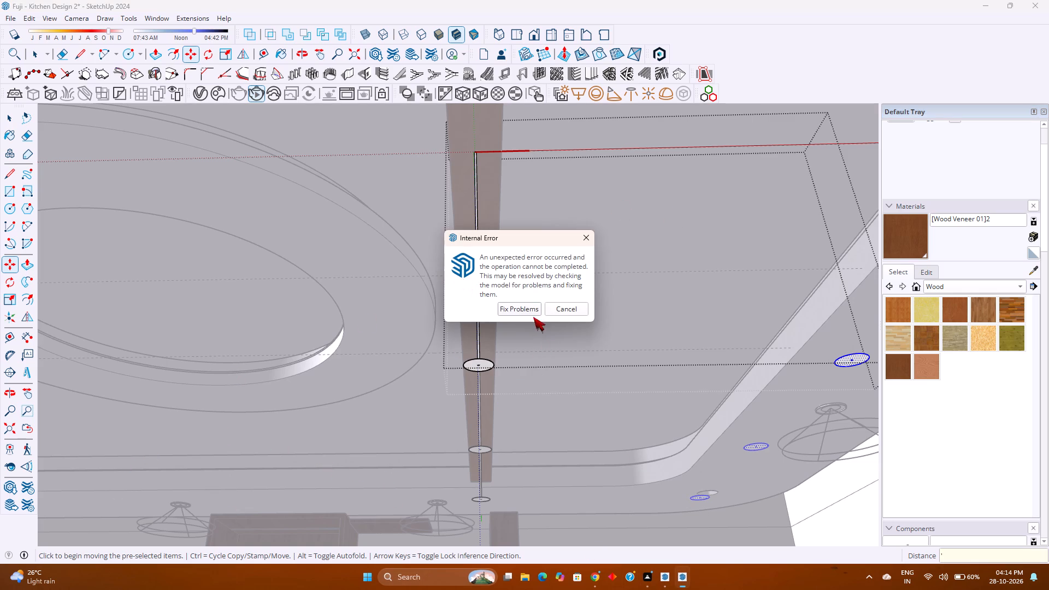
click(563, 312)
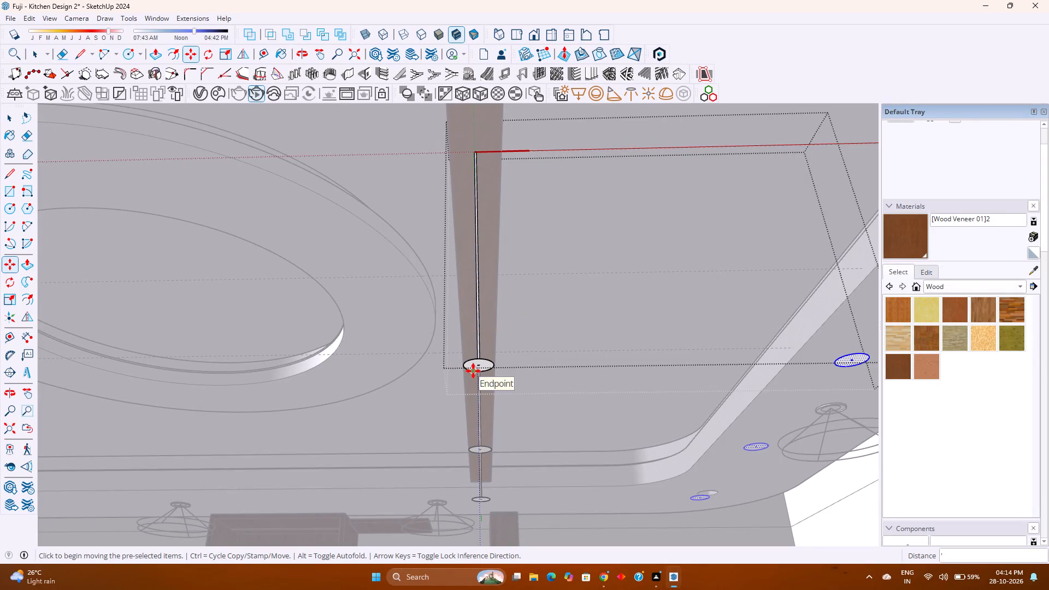
Move the copied disc 1' back along the red axis towards the hanging rod.
scroll(847, 363, up, 2)
click(835, 360)
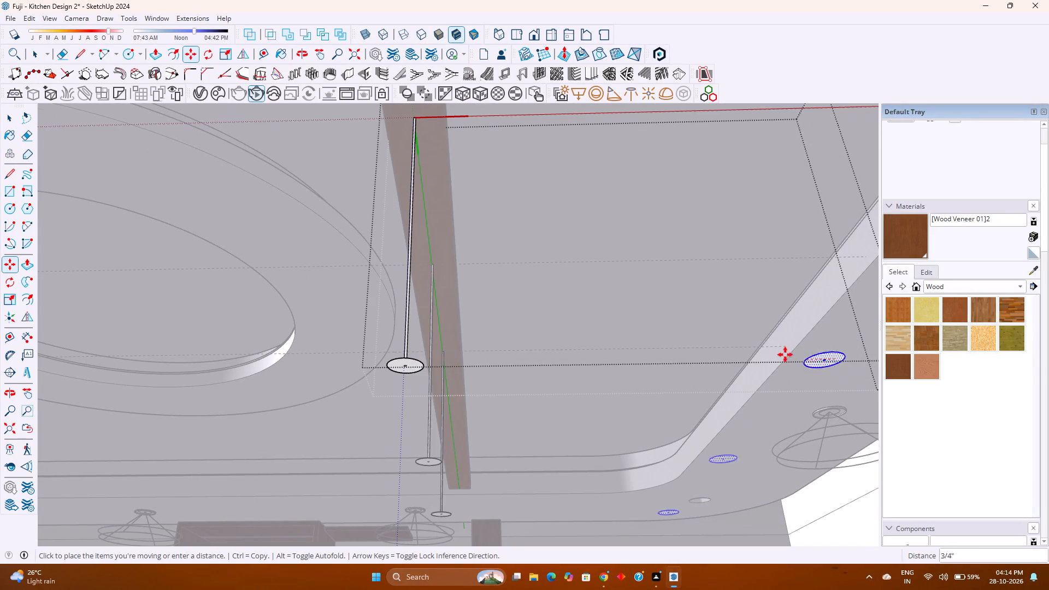
key(Right)
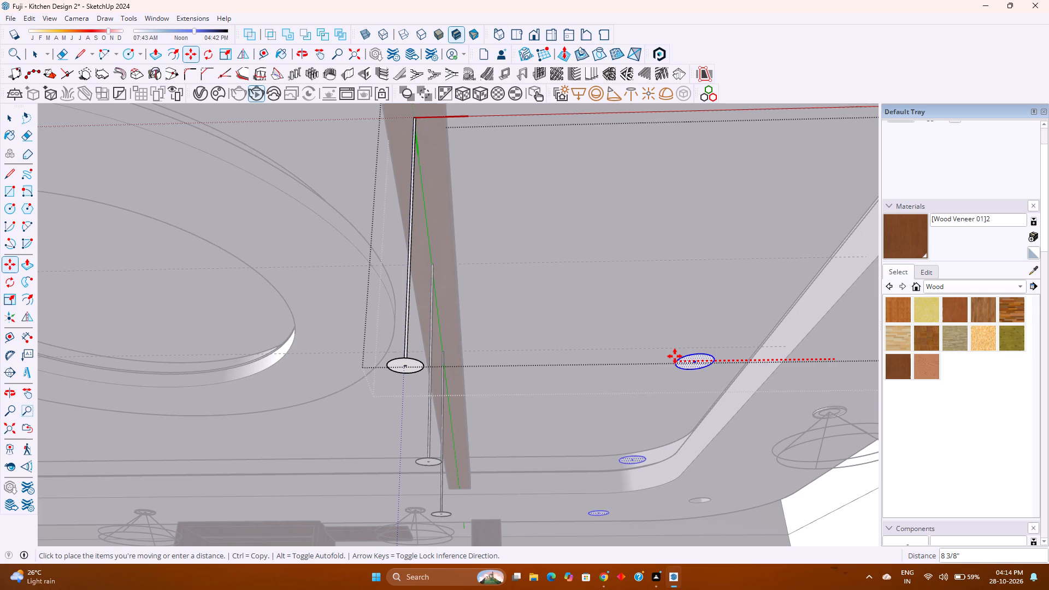
key(1)
key(apostrophe)
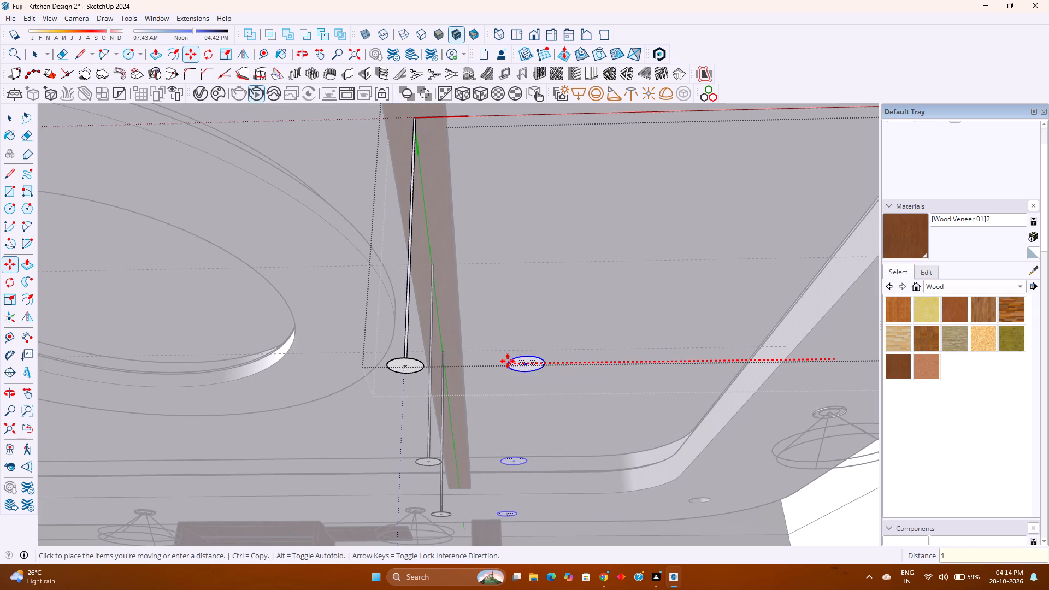
key(1)
key(apostrophe)
key(Return)
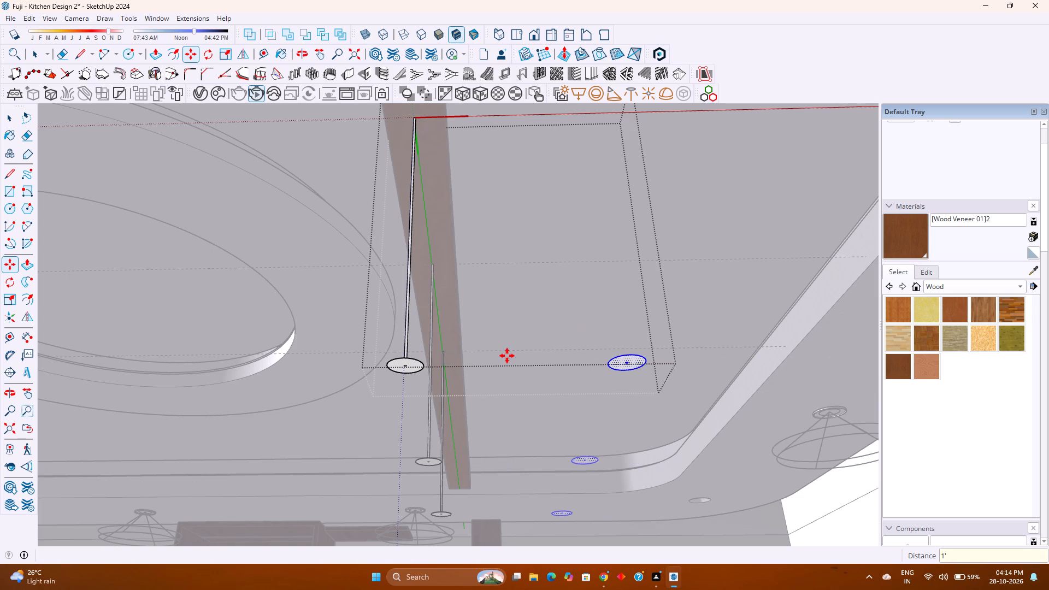
Delete the original large circle at the hanging rod's bottom end, keeping the rod.
scroll(399, 370, up, 9)
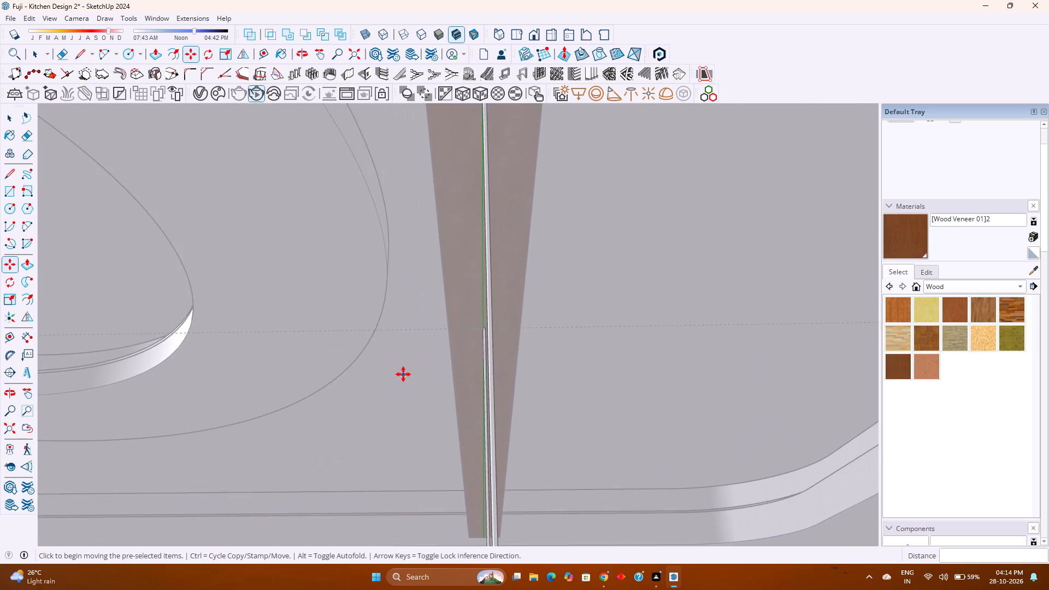
scroll(403, 374, down, 2)
key(space)
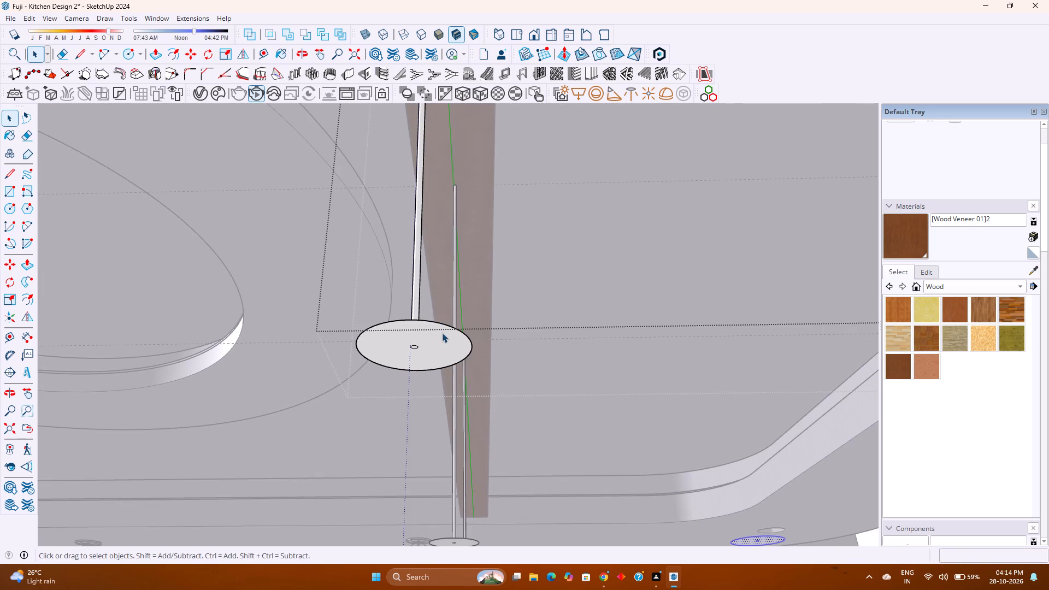
click(443, 324)
key(Delete)
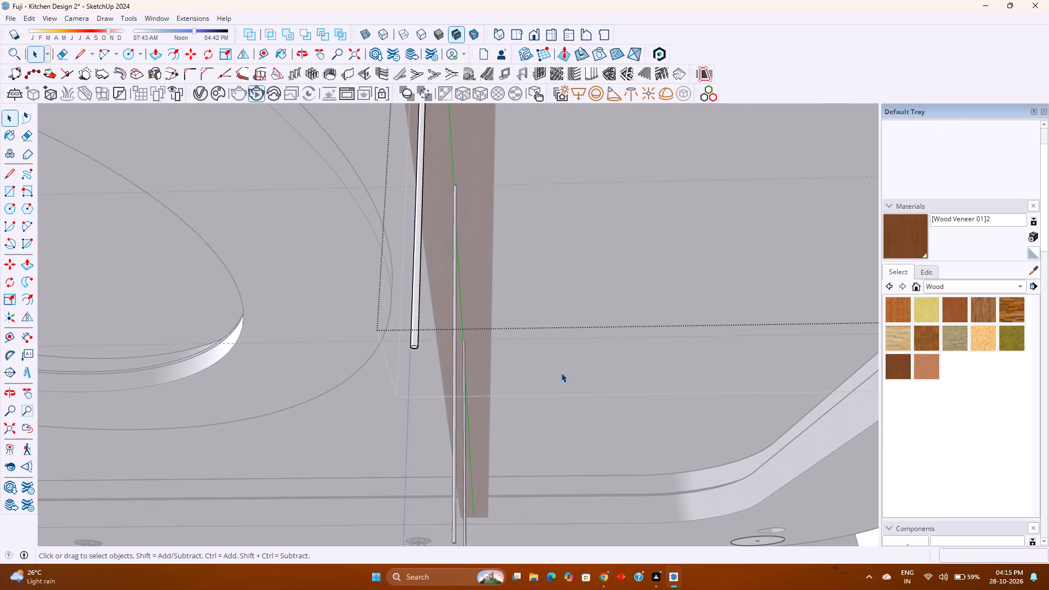
Delete the small inner circle at the centre of the copied disc.
scroll(561, 373, down, 1)
scroll(677, 387, down, 2)
scroll(815, 373, up, 5)
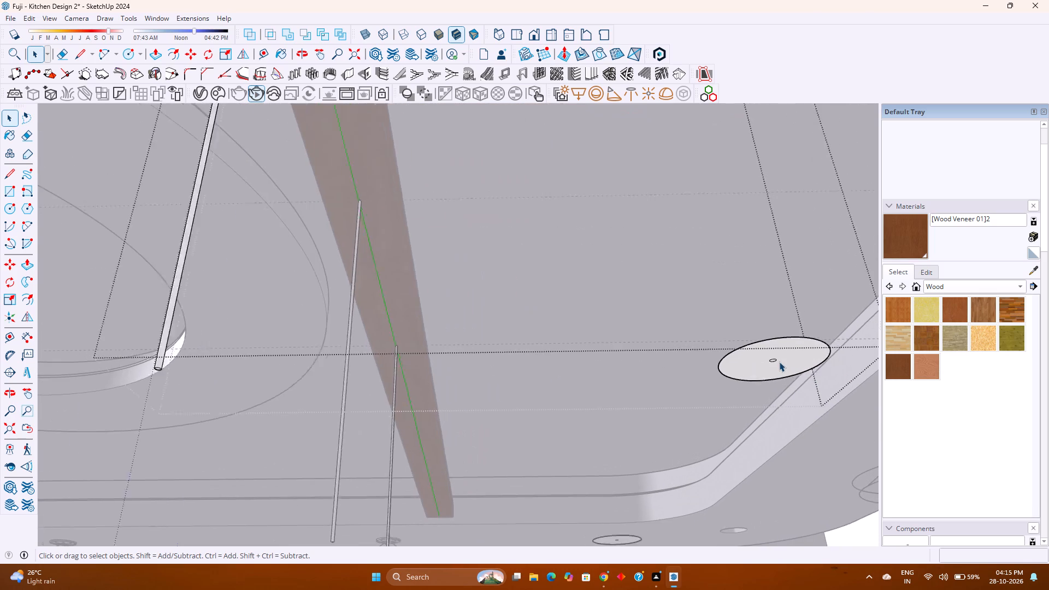
scroll(779, 362, up, 2)
double_click(775, 360)
scroll(775, 360, up, 3)
click(767, 360)
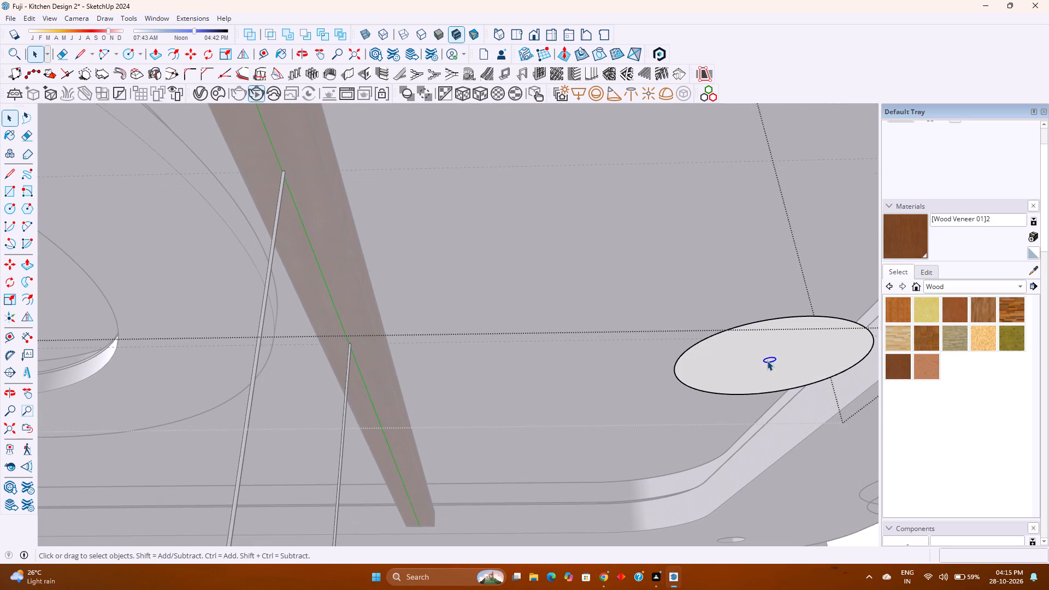
key(Delete)
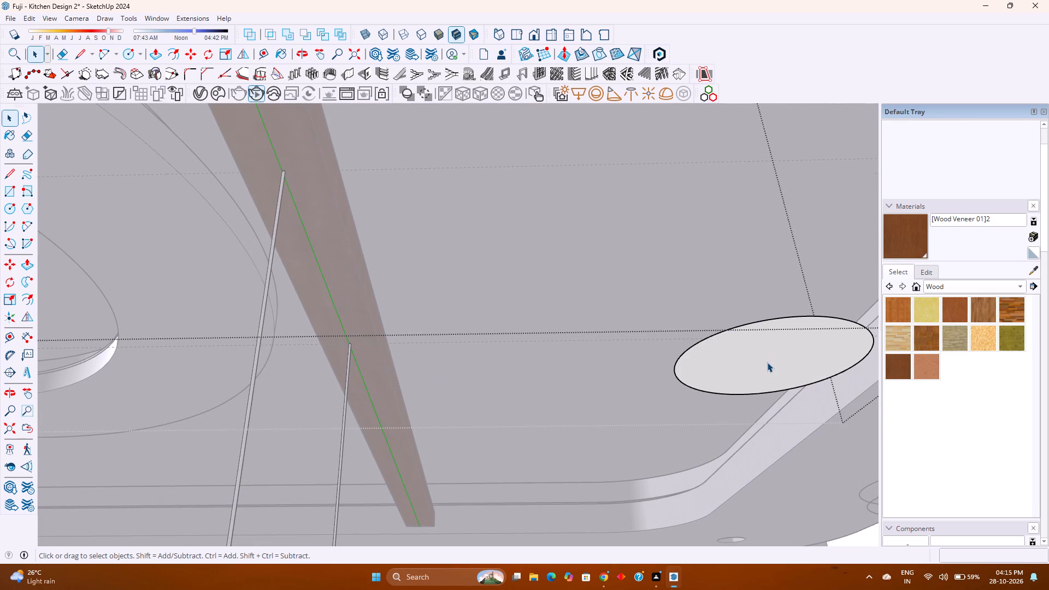
Make a group from the copied disc's face and its circular edge.
double_click(768, 362)
right_click(768, 362)
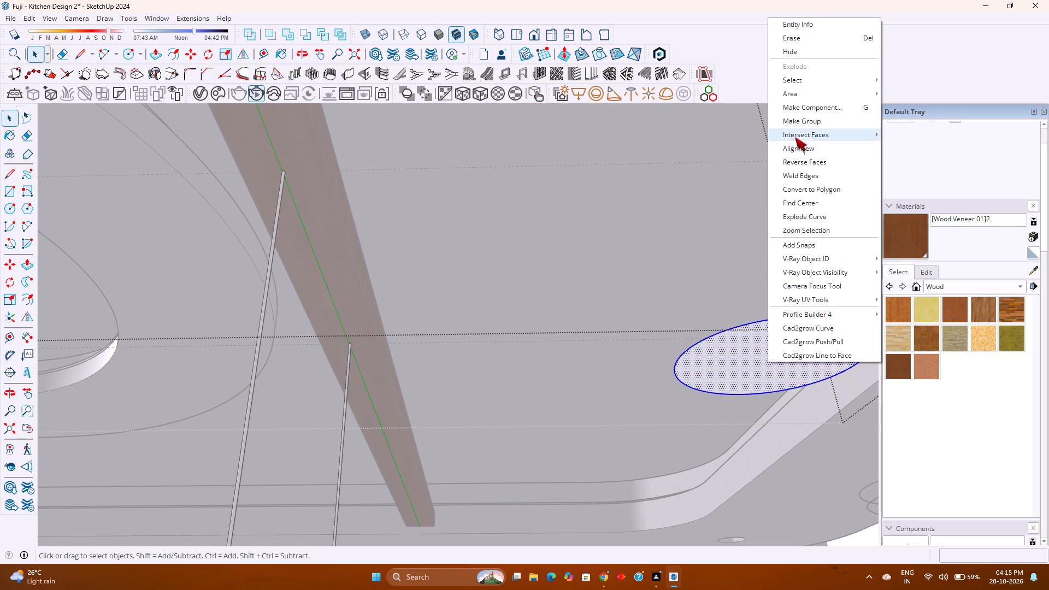
click(808, 123)
Move the grouped disc 1' back along the red axis to the hanging rod's bottom end.
scroll(771, 370, down, 3)
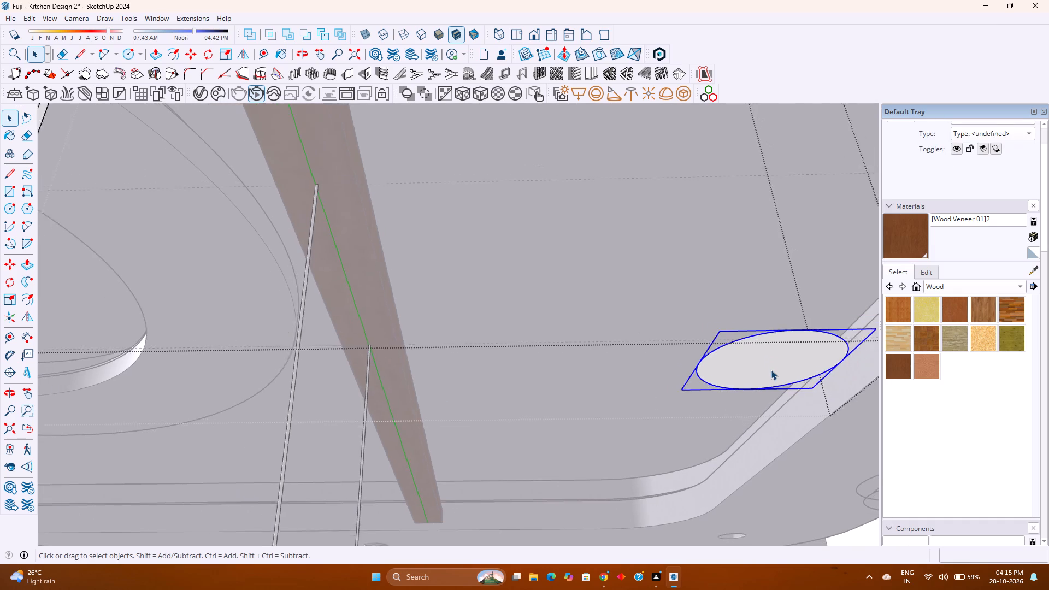
scroll(771, 370, down, 4)
key(m)
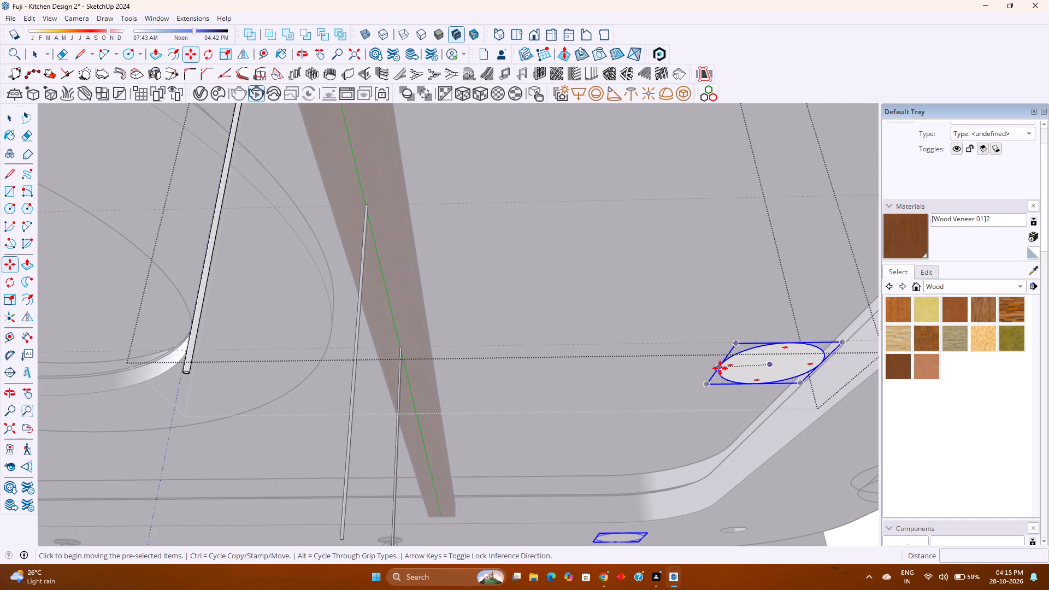
click(720, 368)
text(1')
key(Return)
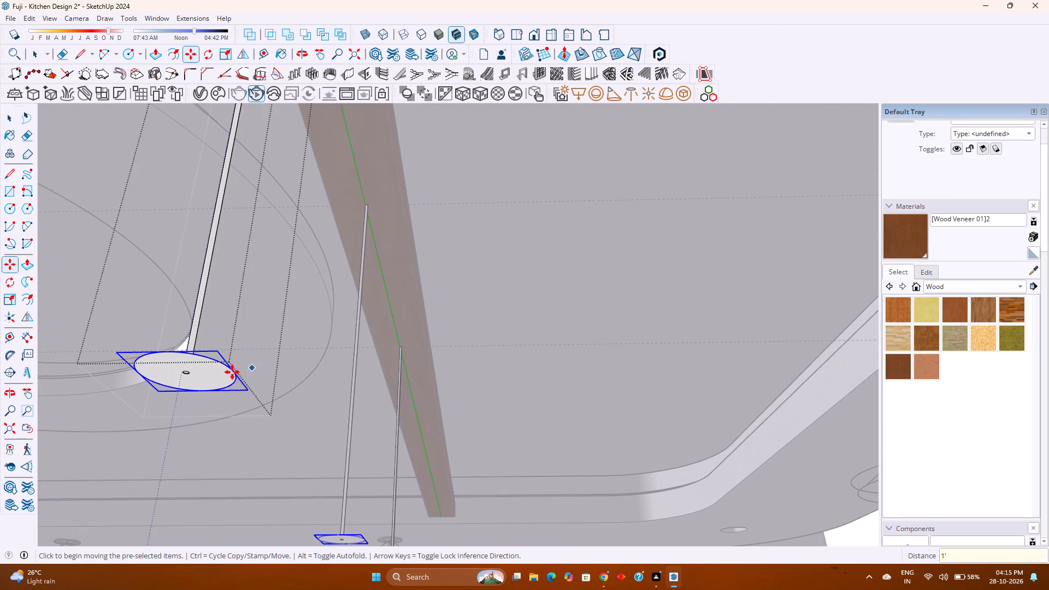
Open the grouped disc at the hanging rod's bottom end for editing.
scroll(170, 376, up, 9)
key(space)
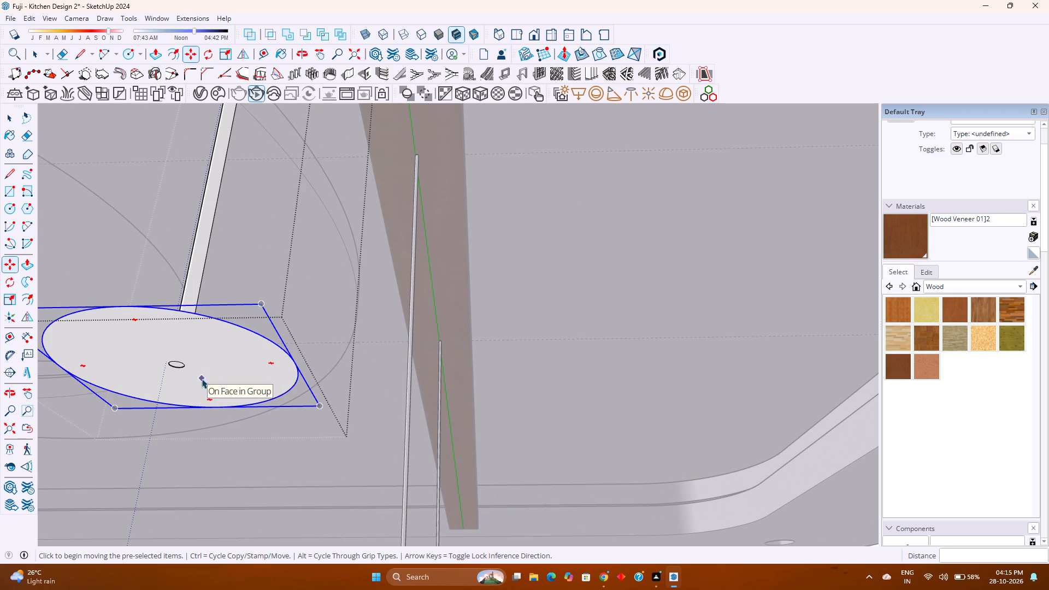
double_click(213, 353)
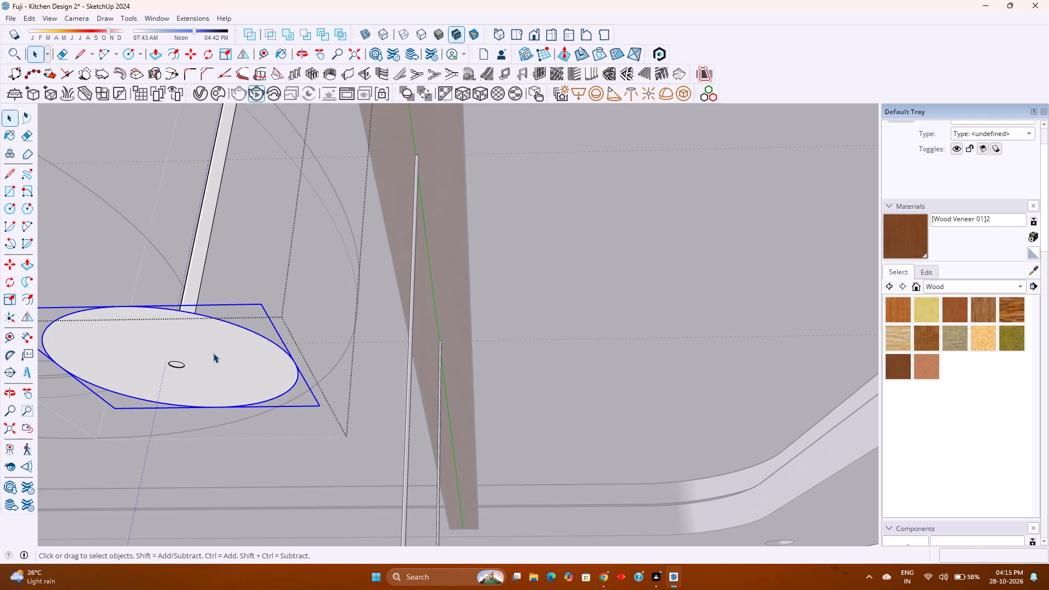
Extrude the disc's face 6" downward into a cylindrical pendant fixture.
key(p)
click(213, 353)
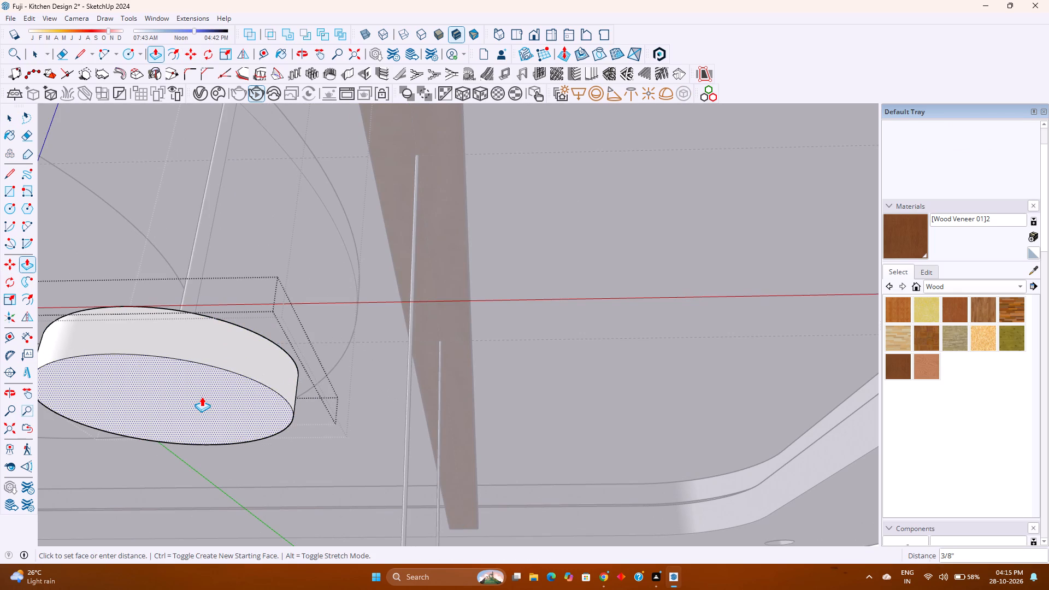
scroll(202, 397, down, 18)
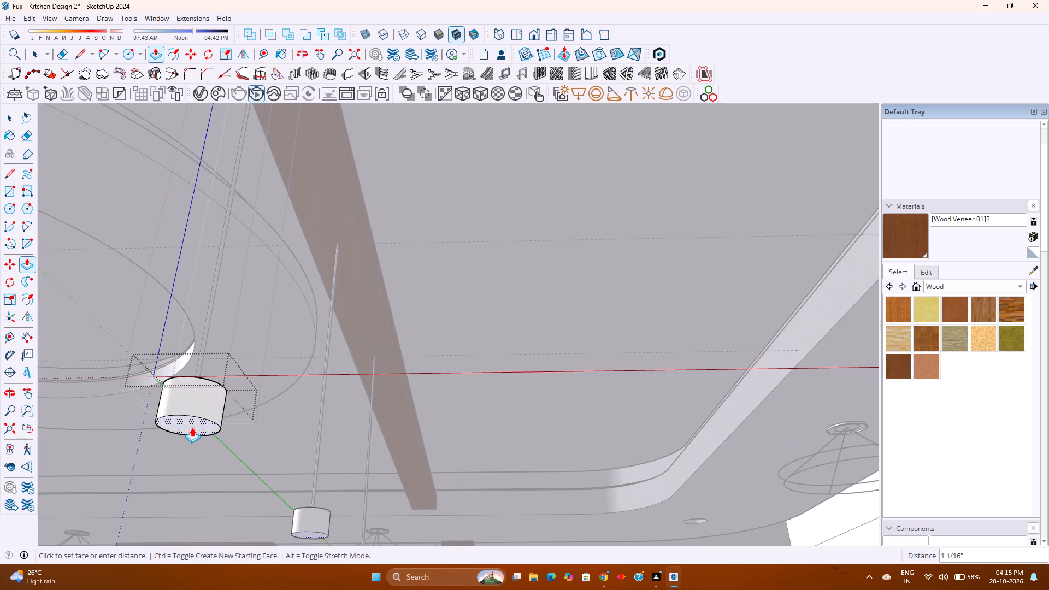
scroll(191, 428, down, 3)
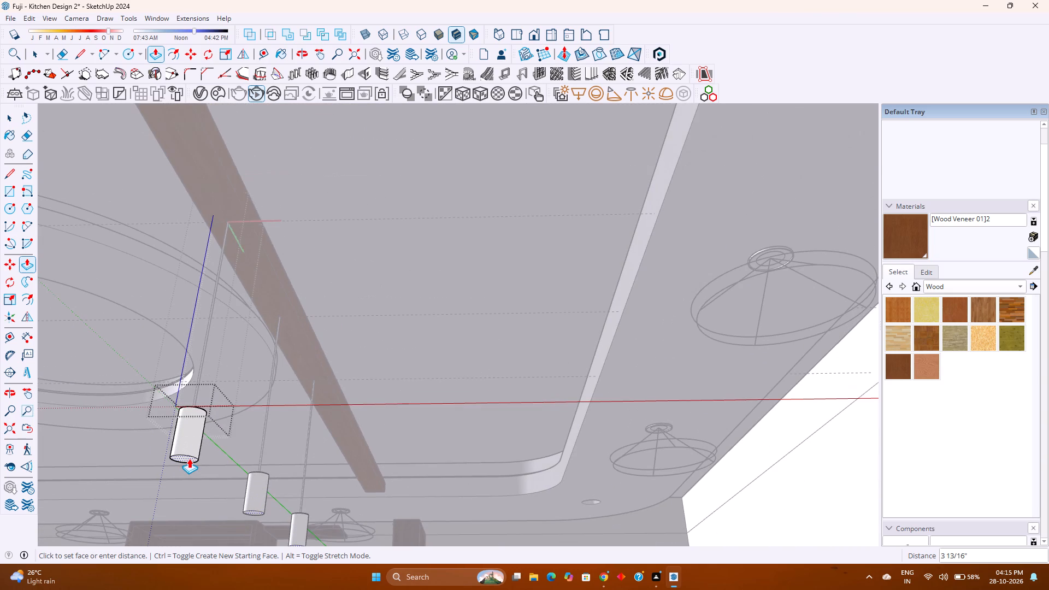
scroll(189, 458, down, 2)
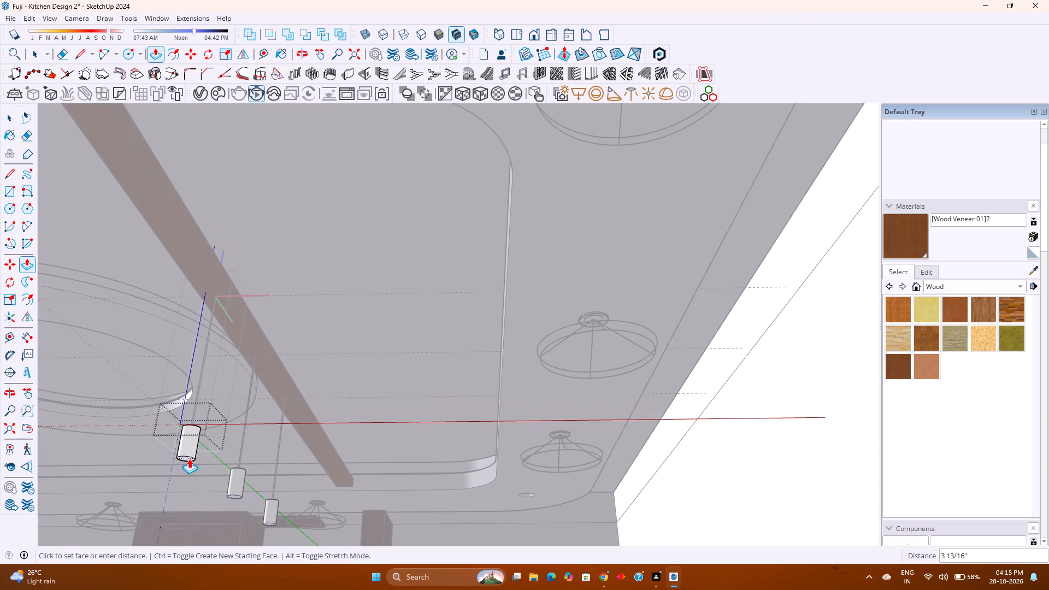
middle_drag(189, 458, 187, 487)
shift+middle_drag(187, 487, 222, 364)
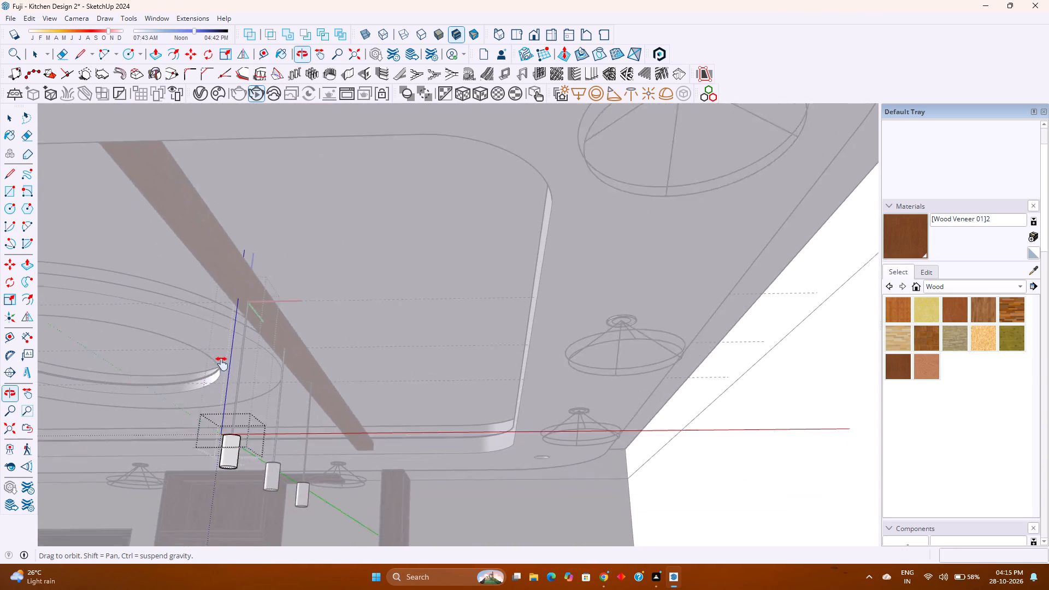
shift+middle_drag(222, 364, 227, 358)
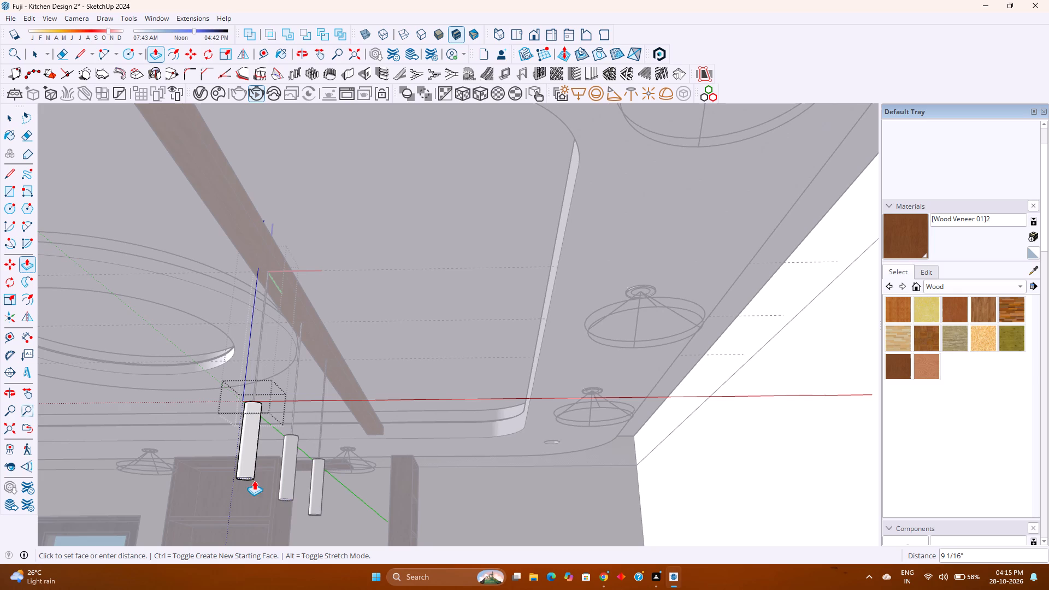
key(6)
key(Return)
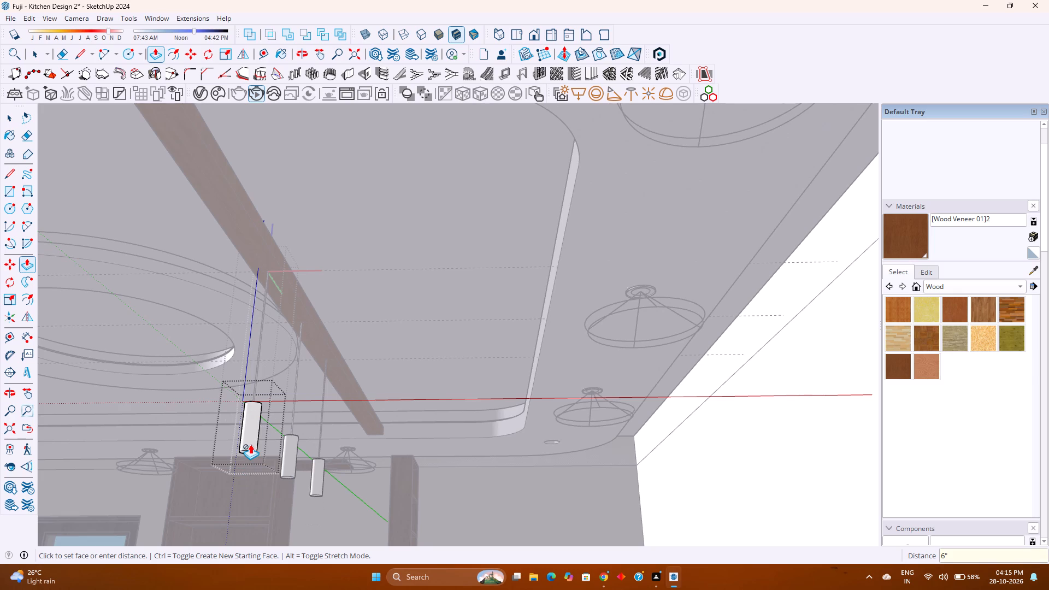
Examine the cylindrical pendants' size and proportions against the wood-veneer beam and the whole kitchen.
scroll(251, 443, up, 6)
scroll(255, 439, down, 13)
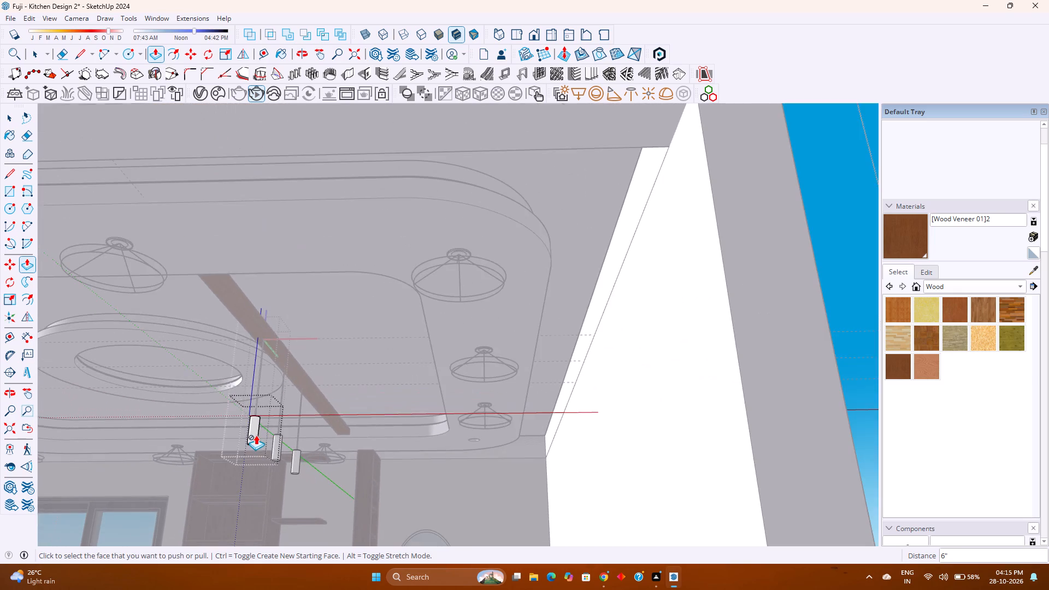
shift+middle_drag(283, 439, 357, 387)
scroll(366, 386, down, 4)
middle_drag(367, 386, 351, 438)
middle_click(351, 438)
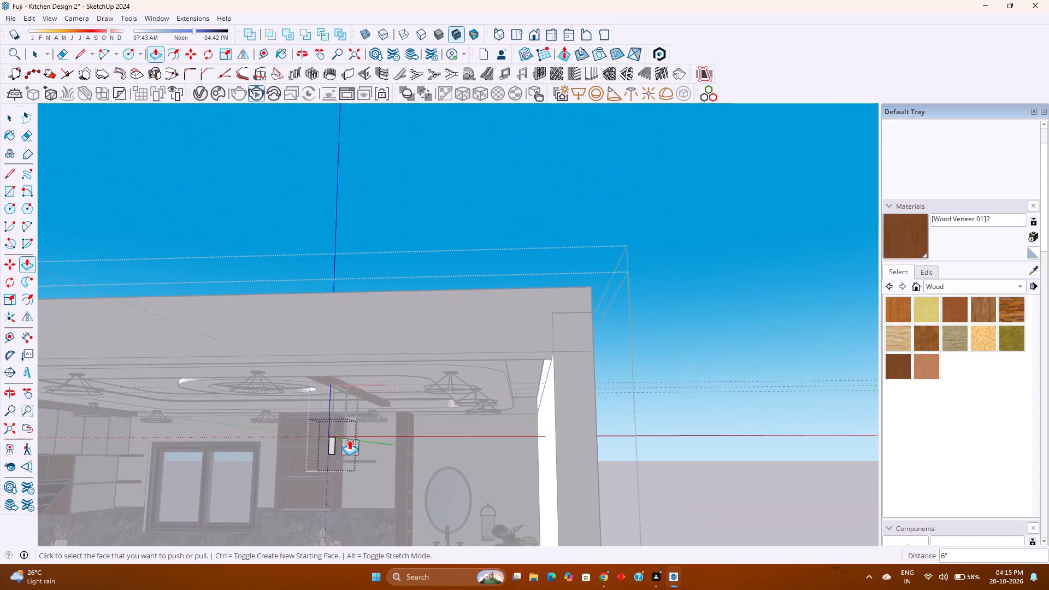
shift+middle_drag(351, 435, 403, 371)
shift+middle_drag(405, 368, 412, 362)
middle_drag(421, 366, 390, 382)
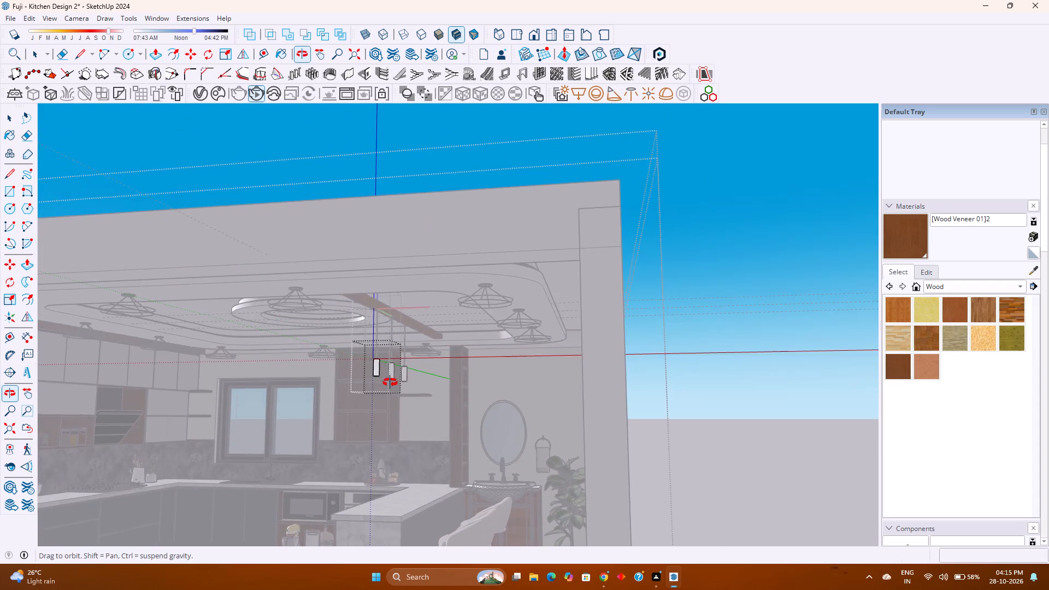
middle_drag(390, 382, 398, 375)
middle_click(398, 375)
middle_click(398, 375)
middle_drag(425, 293, 400, 309)
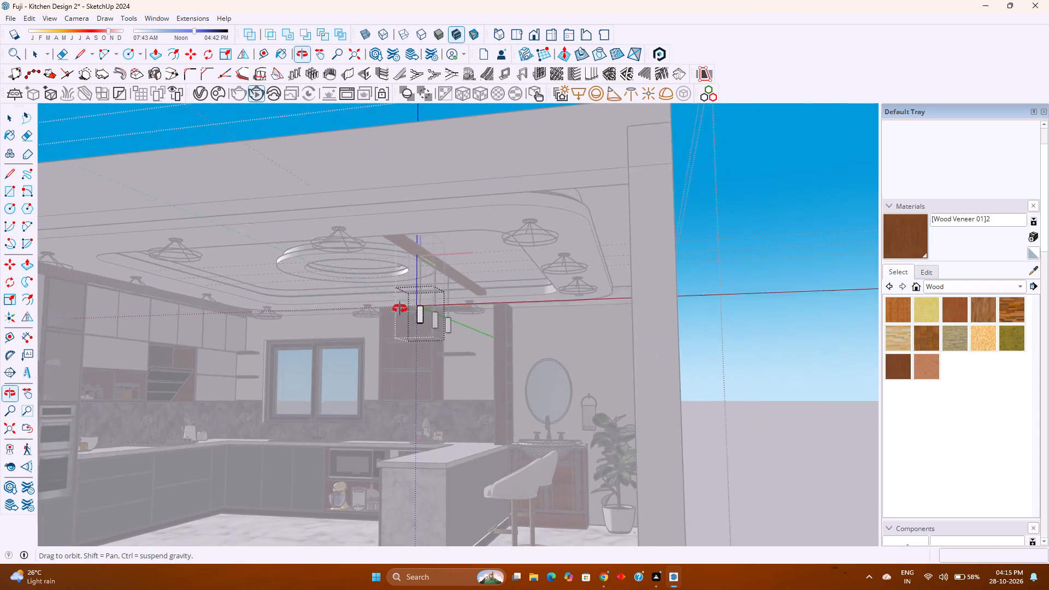
middle_drag(400, 309, 405, 325)
middle_click(405, 325)
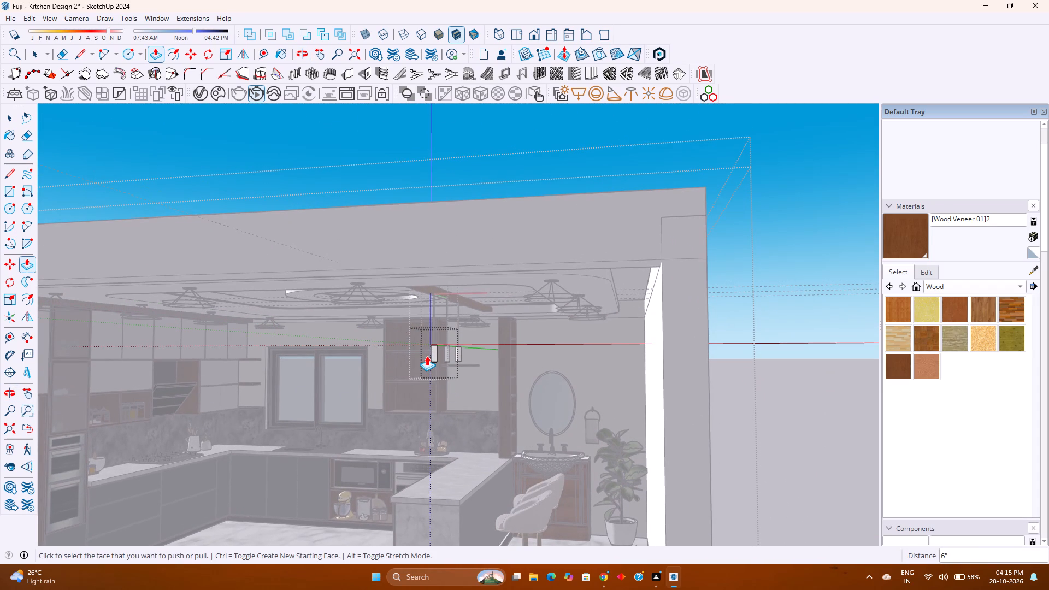
scroll(431, 353, up, 3)
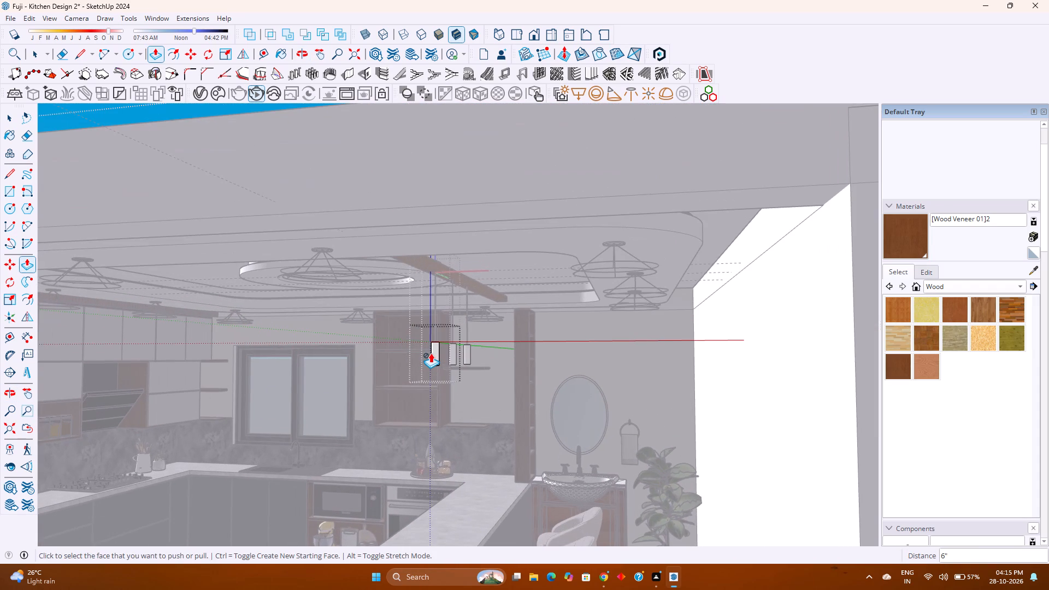
key(space)
scroll(431, 347, up, 6)
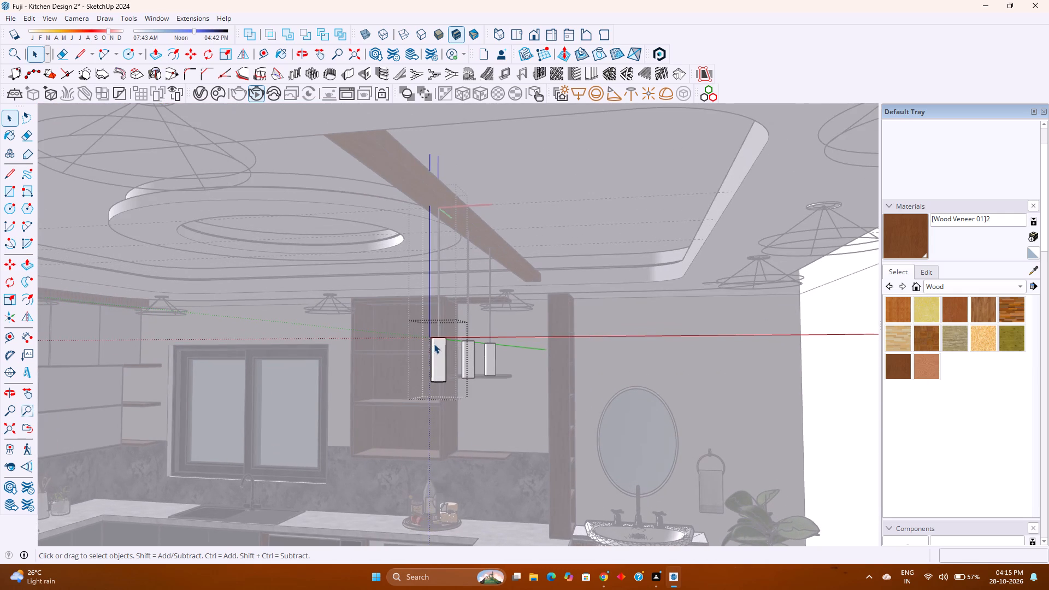
scroll(431, 361, up, 3)
scroll(431, 361, down, 3)
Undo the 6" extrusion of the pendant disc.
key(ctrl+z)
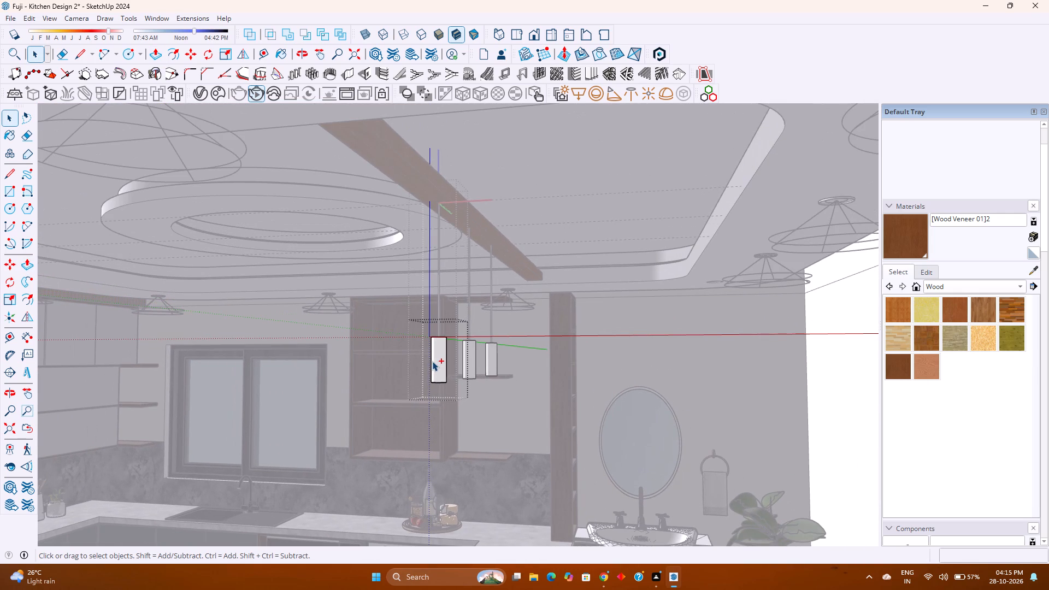
Set the radius of the pendant disc's outer circle to 2".
scroll(439, 344, up, 3)
middle_drag(439, 344, 444, 326)
shift+middle_drag(453, 317, 459, 409)
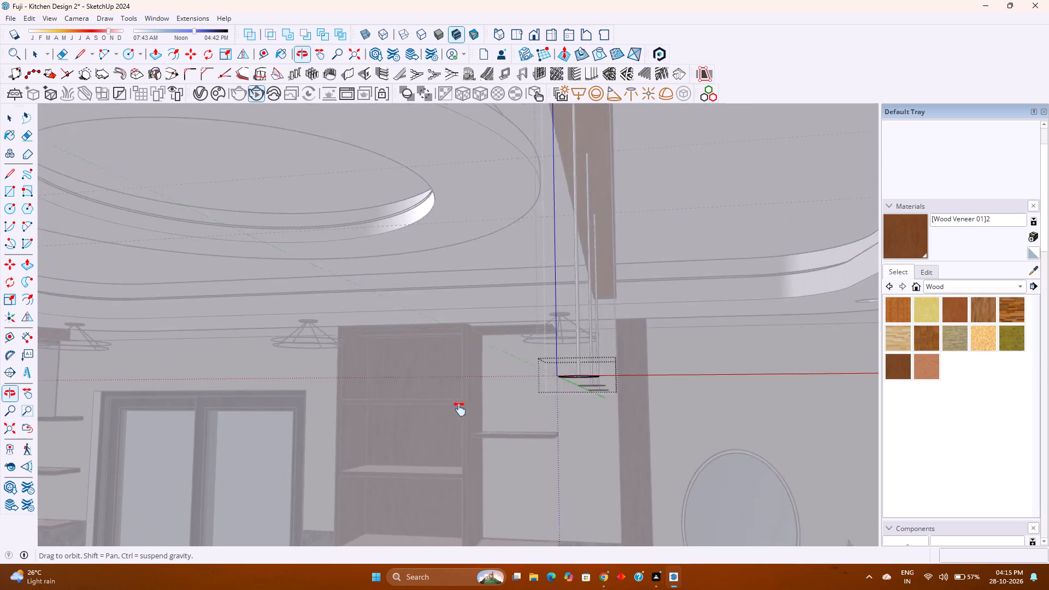
shift+middle_drag(459, 409, 444, 438)
middle_drag(473, 465, 457, 425)
shift+middle_drag(467, 407, 487, 523)
shift+middle_click(487, 523)
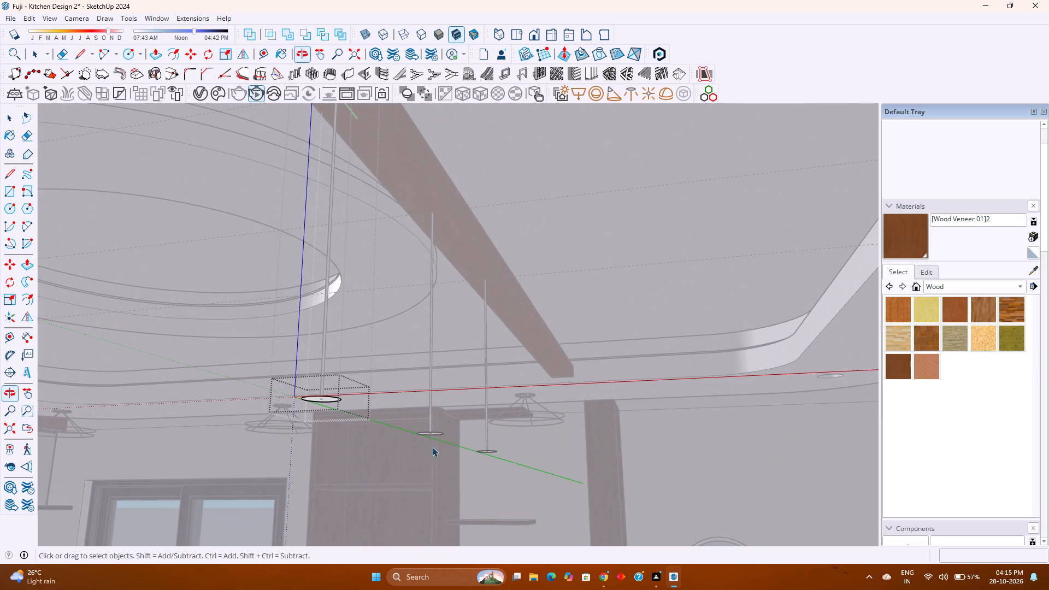
scroll(318, 375, up, 2)
click(356, 464)
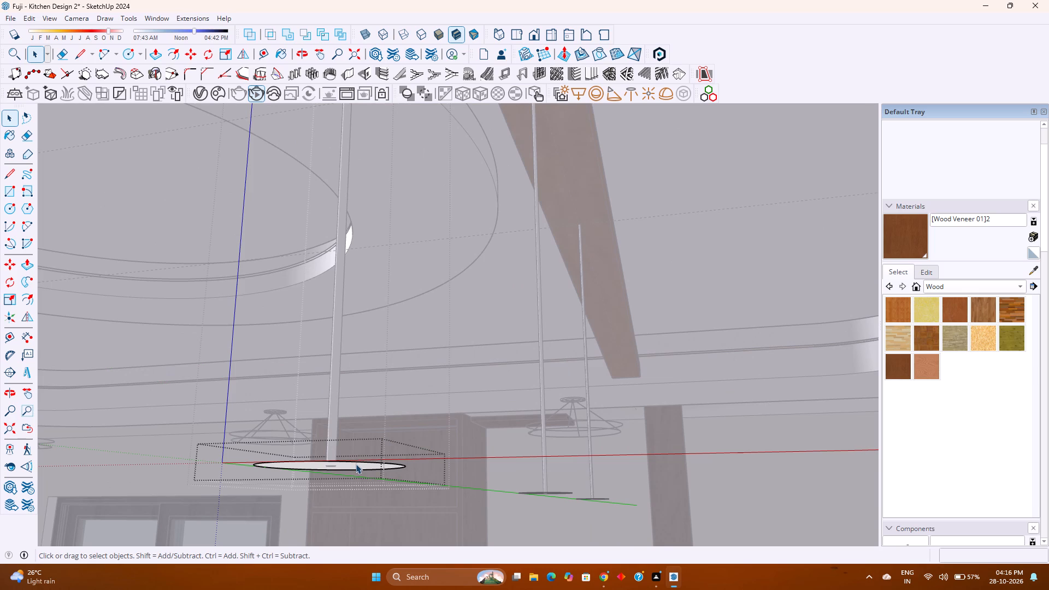
click(355, 459)
middle_drag(355, 462, 429, 369)
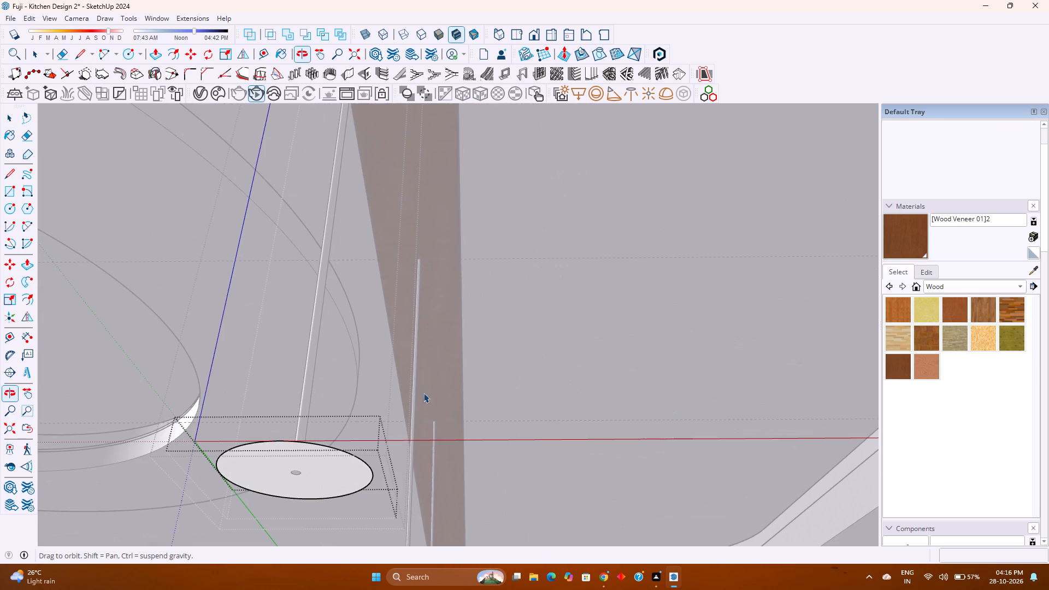
click(351, 456)
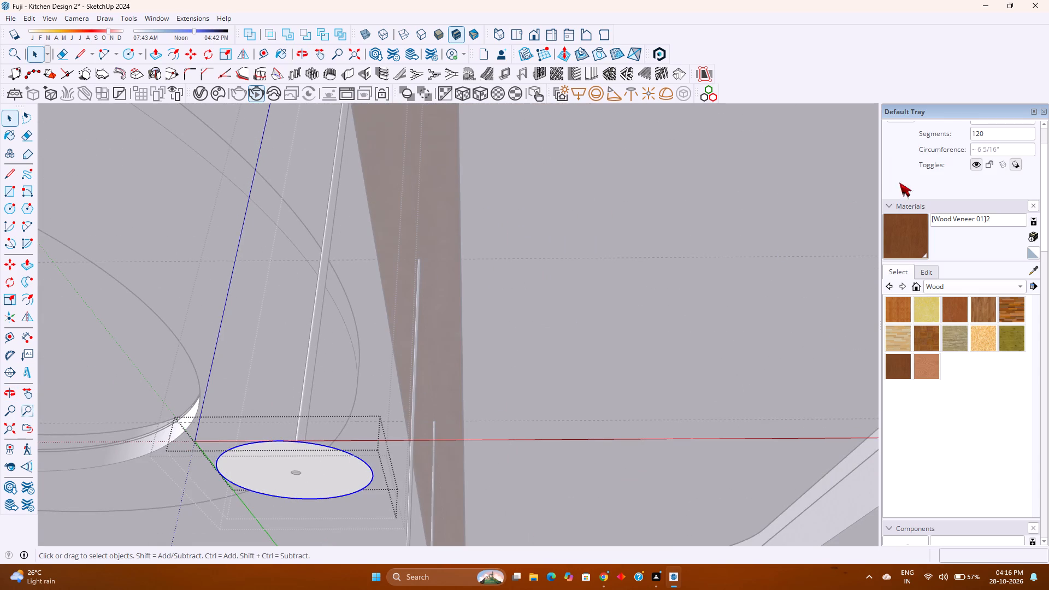
scroll(985, 163, up, 2)
click(995, 182)
click(995, 182)
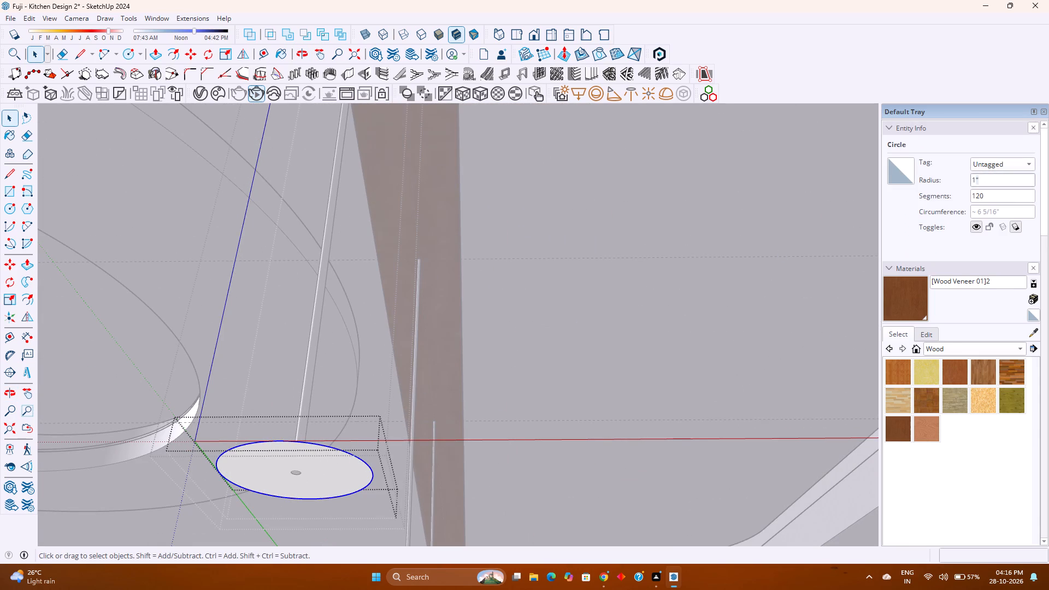
key(BackSpace)
key(BackSpace)
key(BackSpace)
text(2")
key(Return)
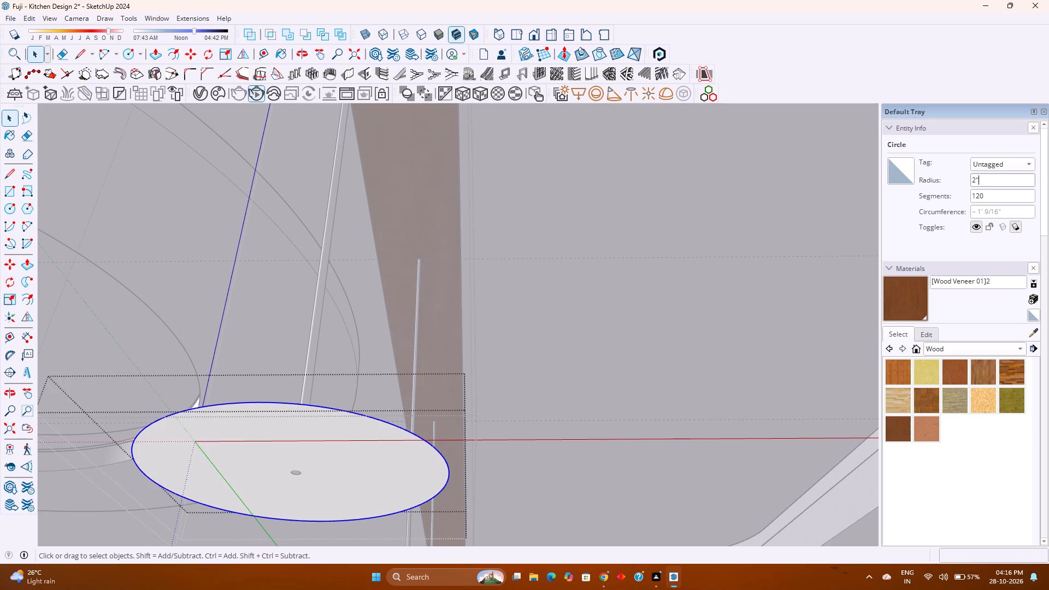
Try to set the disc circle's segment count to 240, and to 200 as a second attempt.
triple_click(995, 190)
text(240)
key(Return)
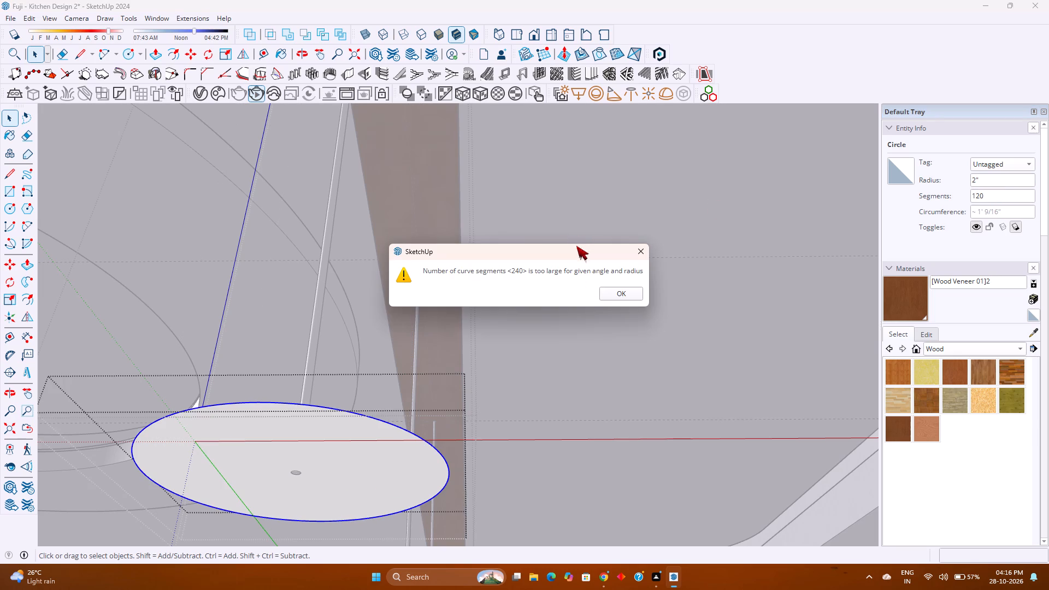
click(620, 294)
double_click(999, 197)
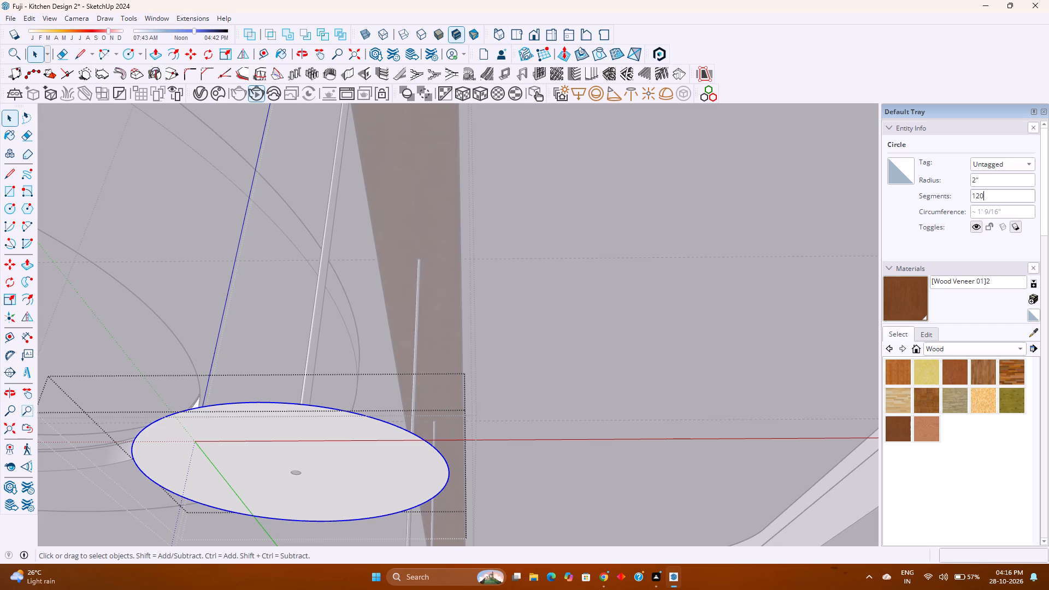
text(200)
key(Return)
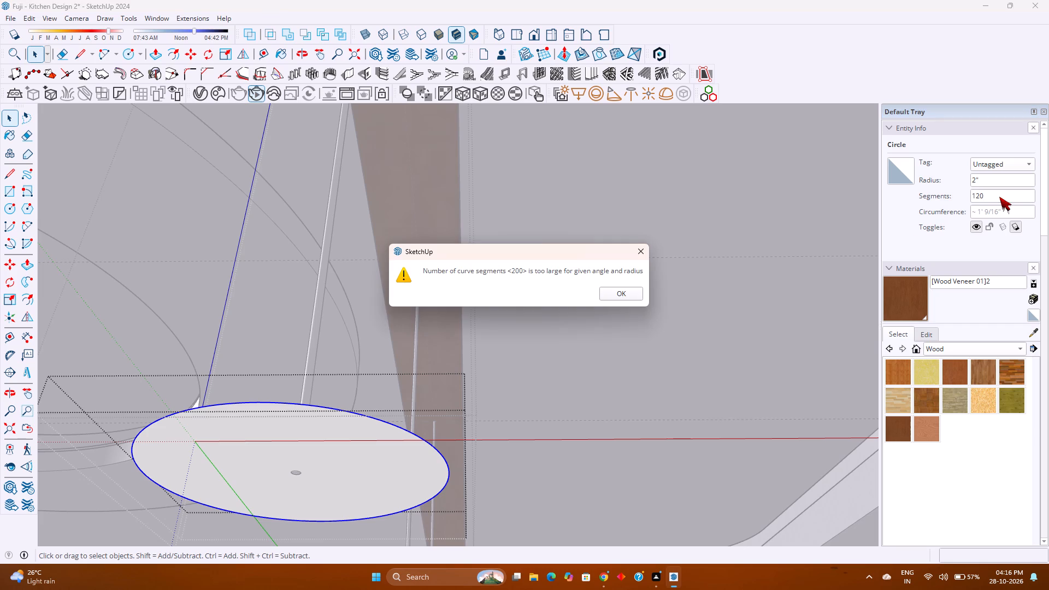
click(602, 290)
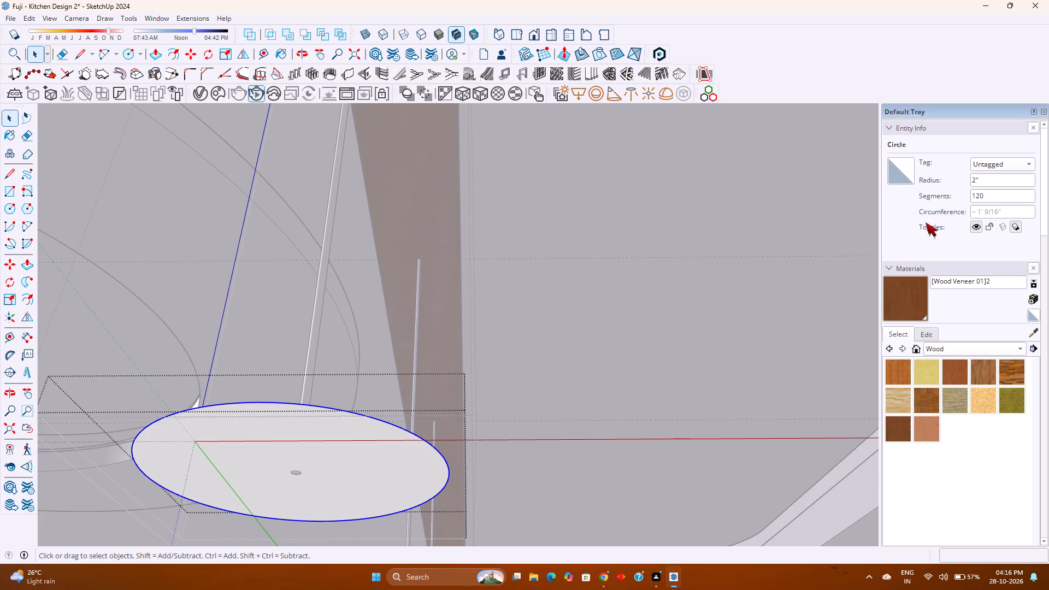
Set the pendant disc circle's segment count to 160.
click(995, 193)
click(991, 193)
click(991, 192)
text(160)
key(Return)
Extrude the pendant disc's face downward 6" to form a cylindrical fixture.
click(350, 452)
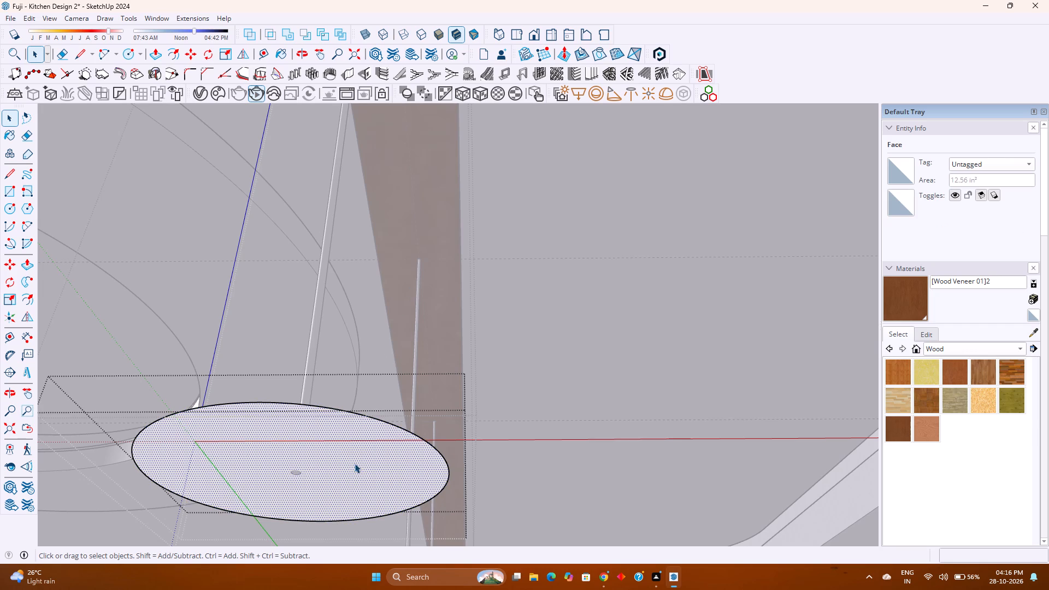
key(p)
click(355, 464)
scroll(350, 485, down, 12)
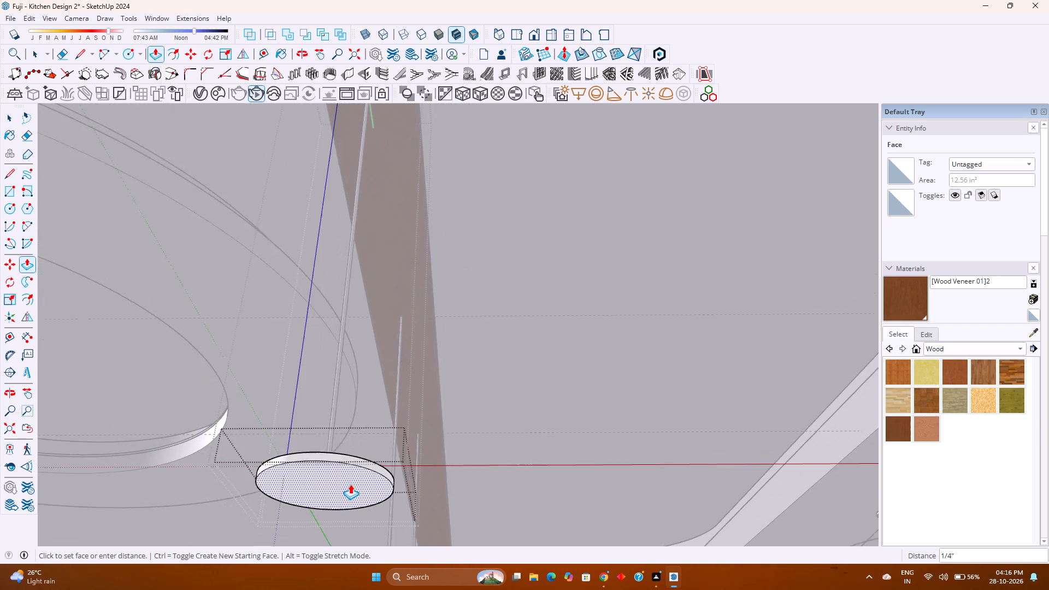
scroll(350, 484, down, 5)
shift+middle_drag(355, 484, 375, 390)
shift+middle_click(378, 377)
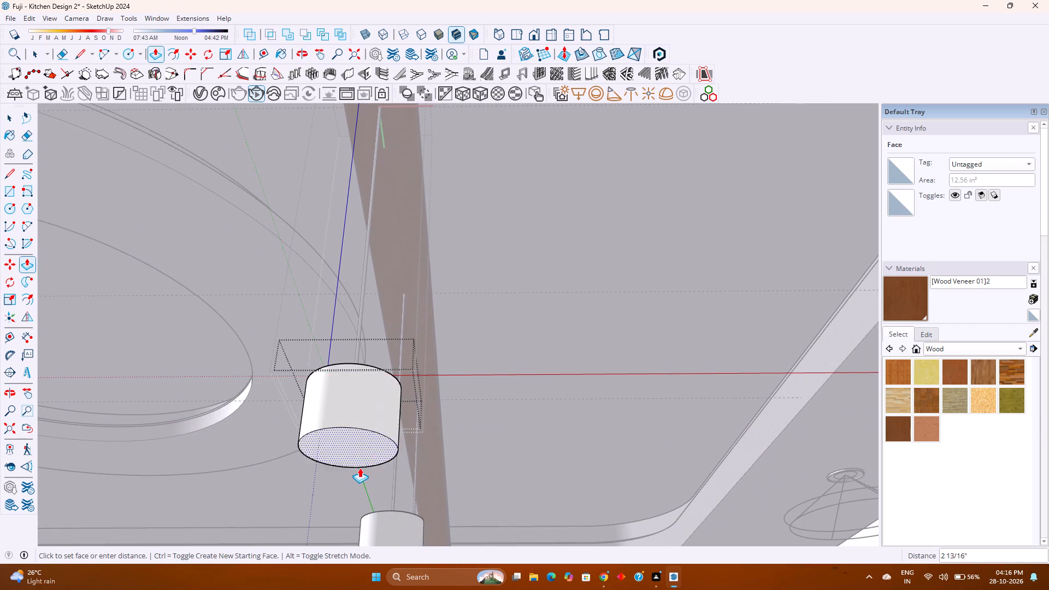
scroll(360, 468, down, 3)
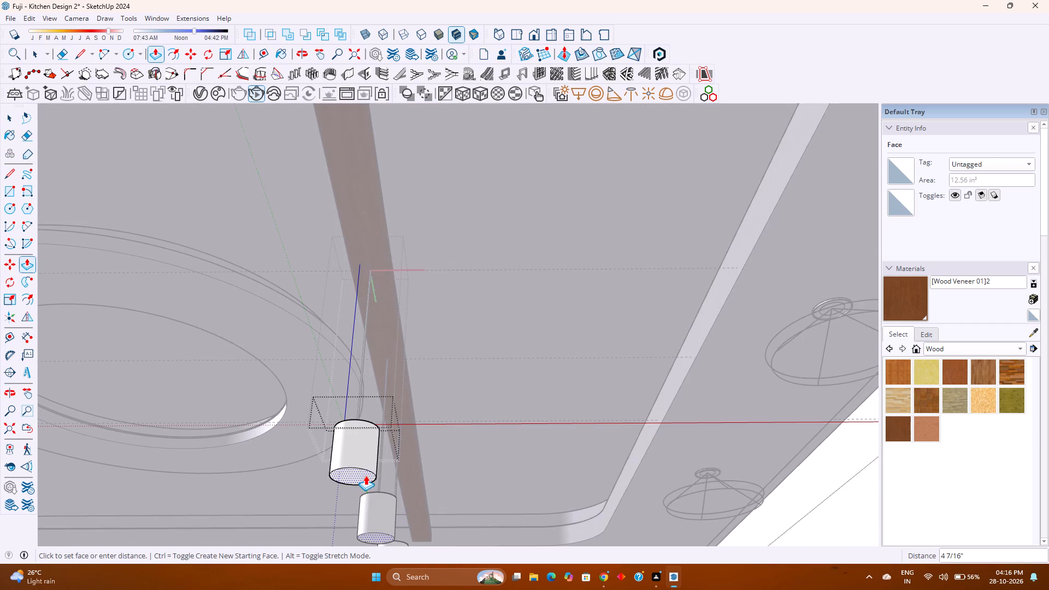
key(6)
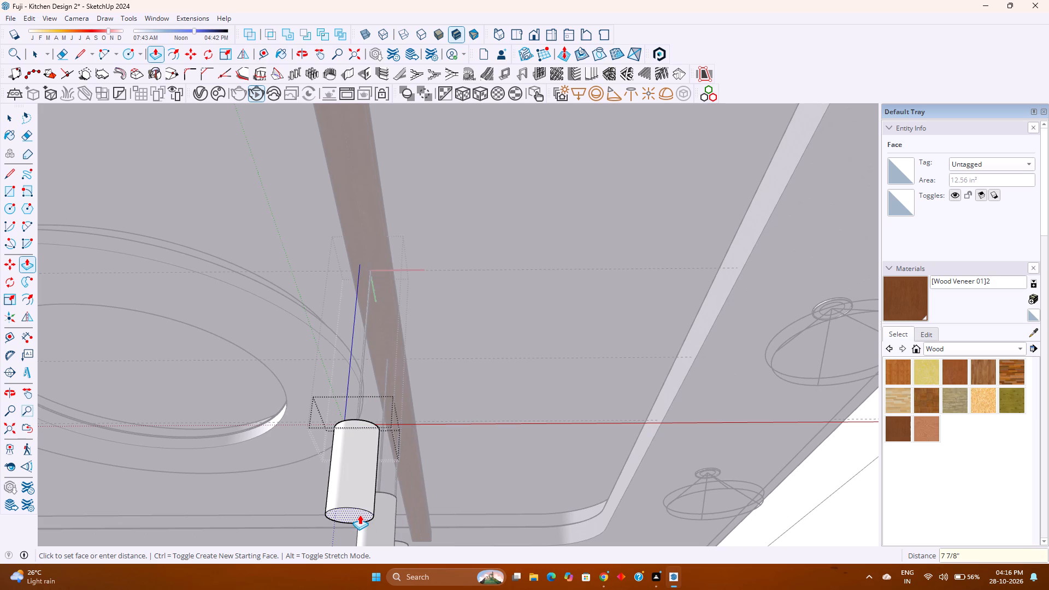
key(6)
key(Return)
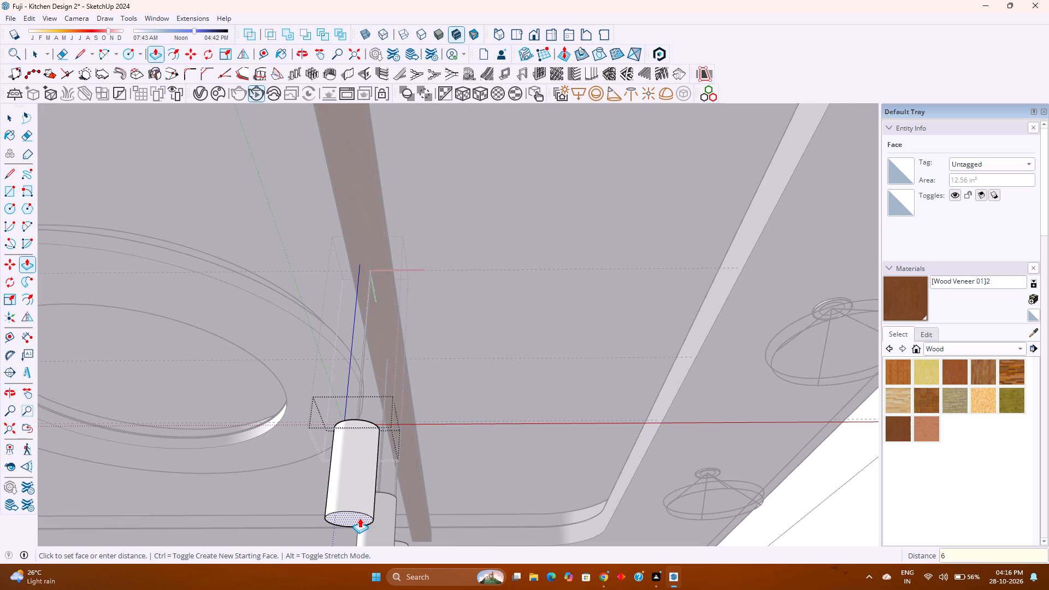
Offset the cylinder's bottom circular edge inward by about 3/16" to outline a thin rim.
scroll(370, 489, down, 2)
scroll(433, 455, down, 3)
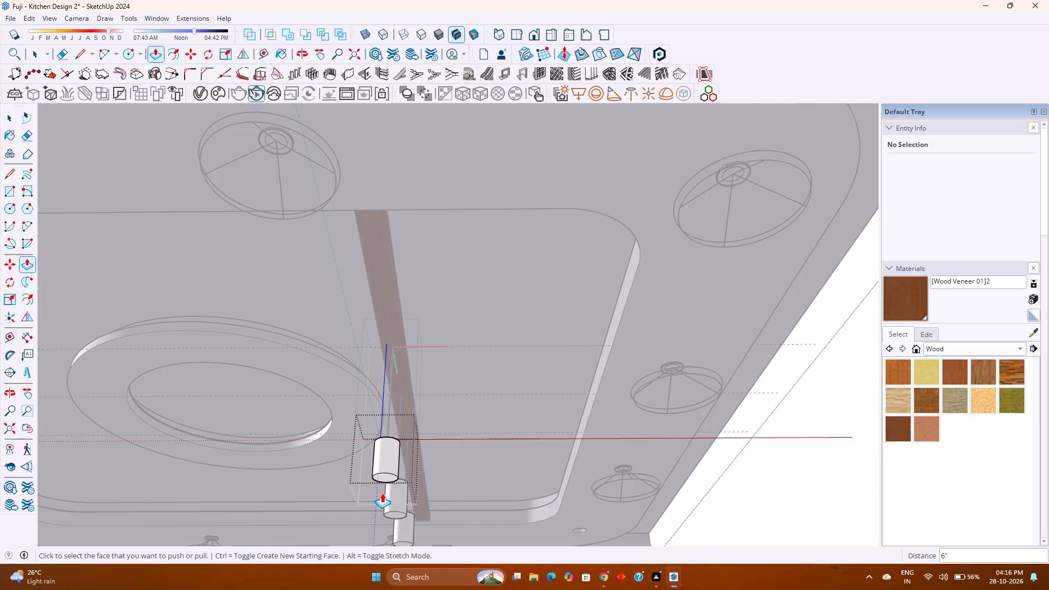
scroll(386, 470, up, 6)
shift+middle_drag(400, 487, 430, 417)
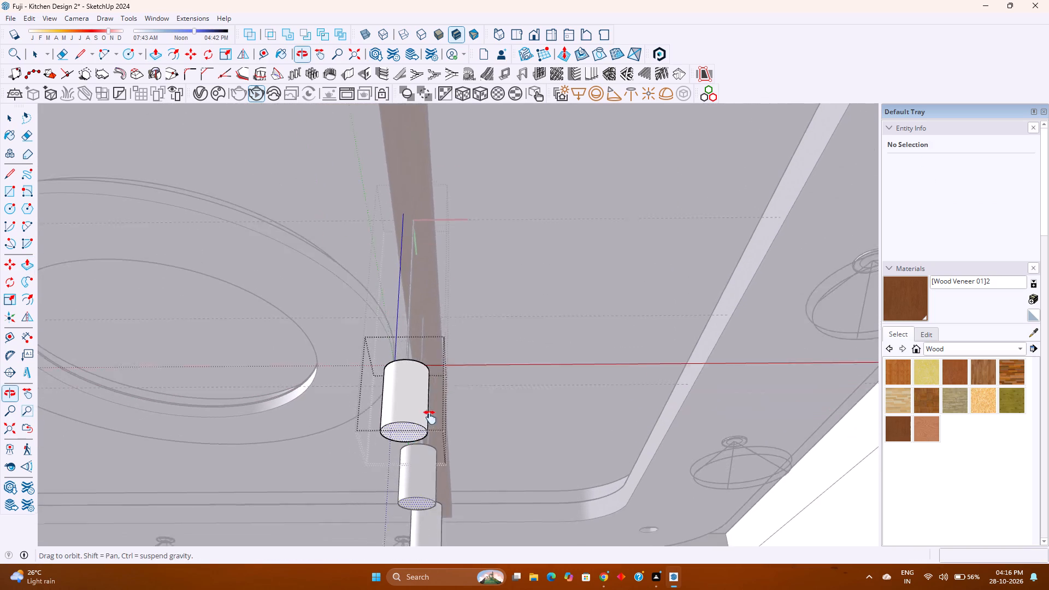
shift+middle_drag(430, 417, 439, 394)
shift+middle_click(441, 392)
scroll(444, 387, up, 6)
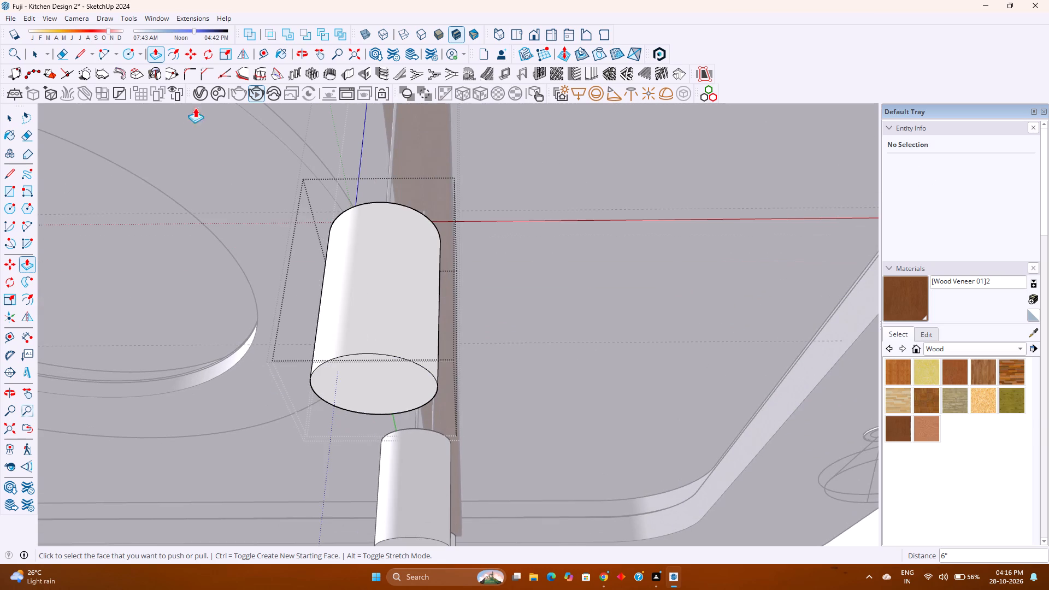
click(171, 61)
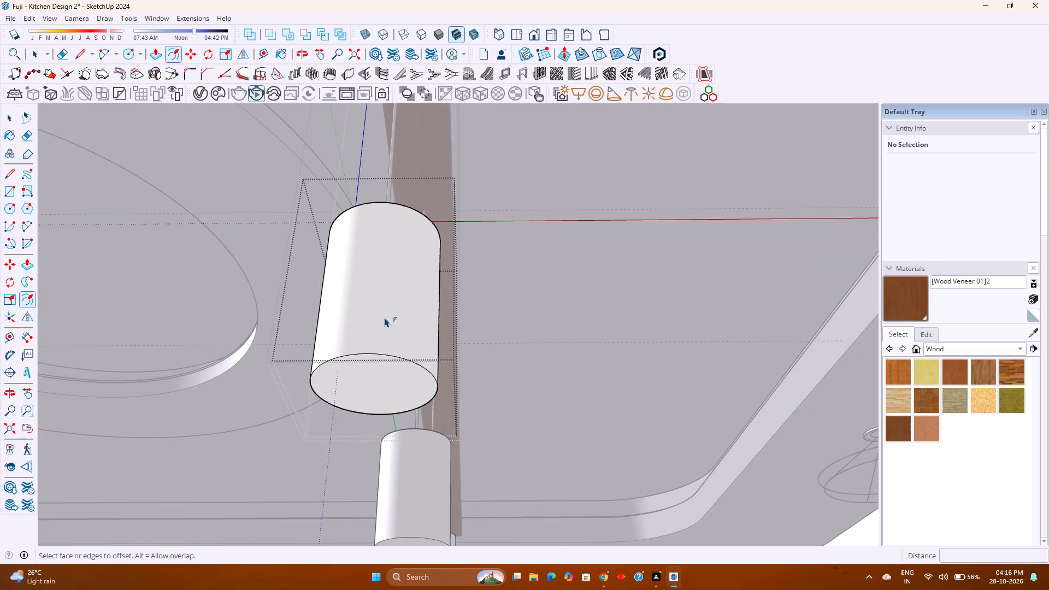
click(357, 363)
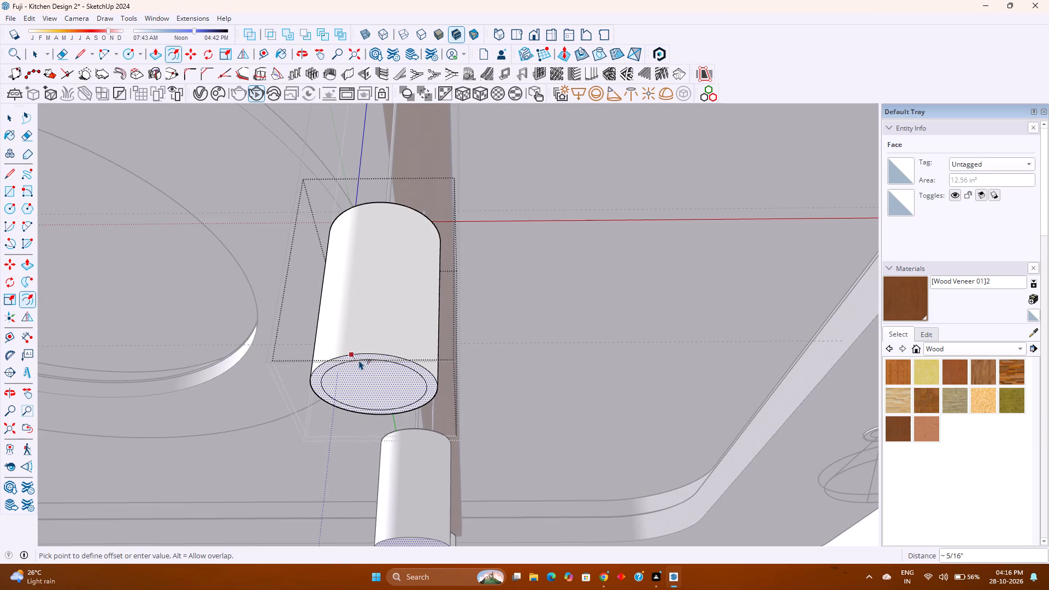
scroll(360, 359, up, 6)
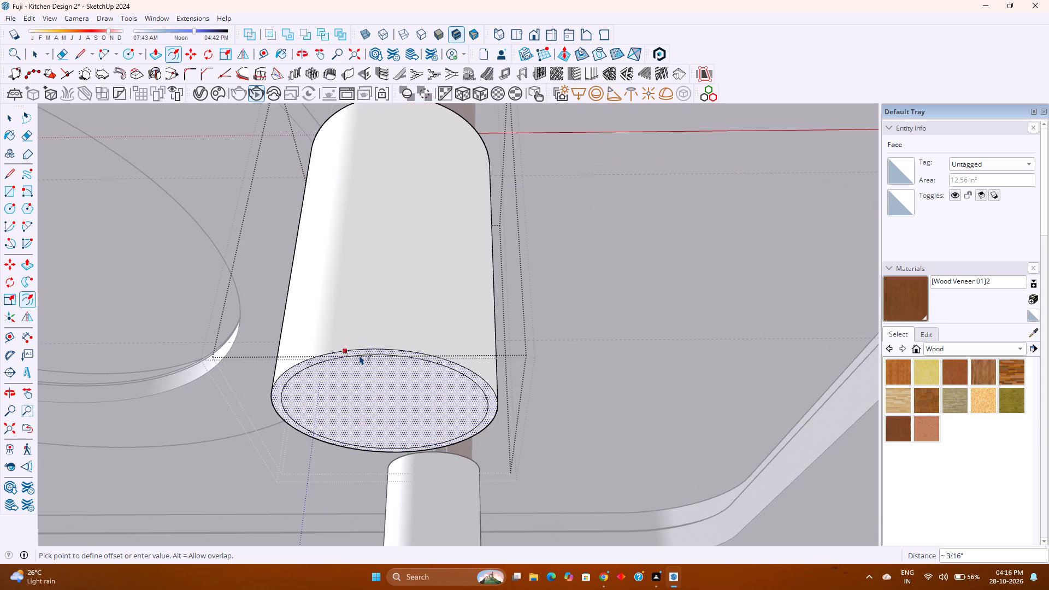
click(360, 355)
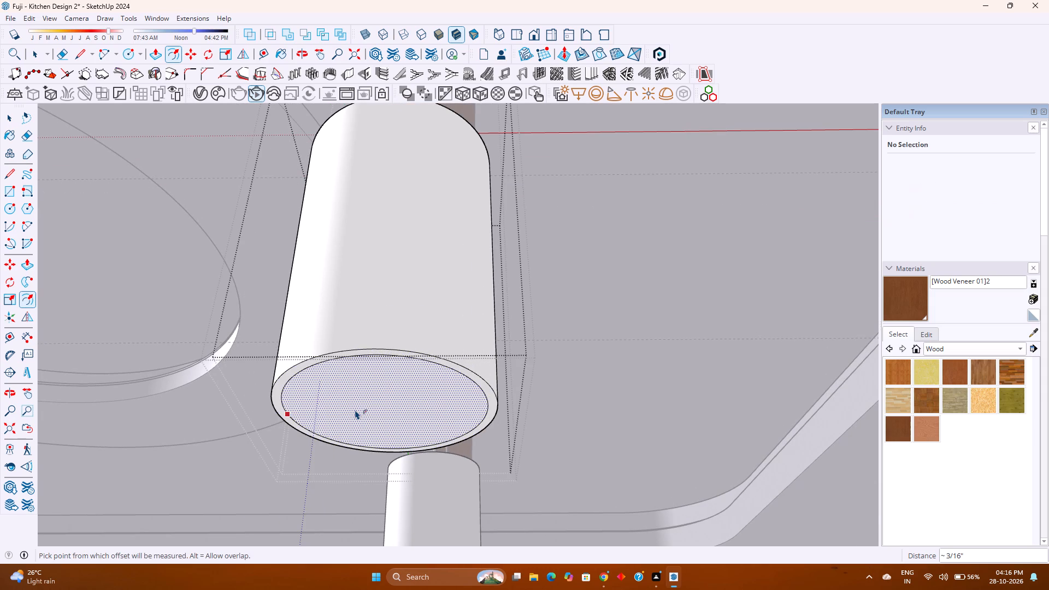
Push the inner bottom face 5.75" up into the cylinder to hollow out the pendant shade.
key(p)
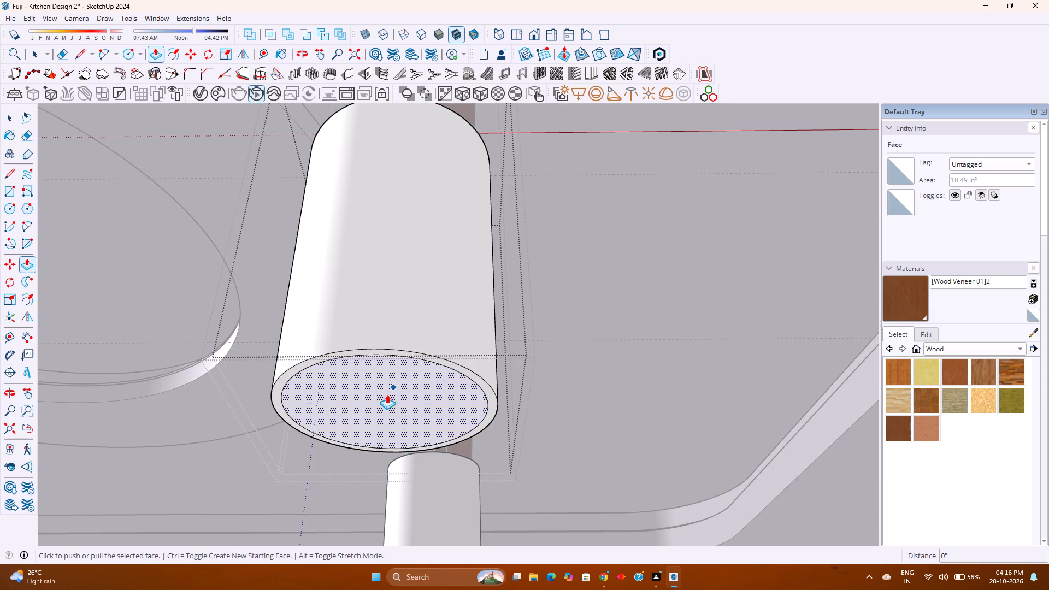
click(384, 398)
middle_drag(402, 264, 401, 323)
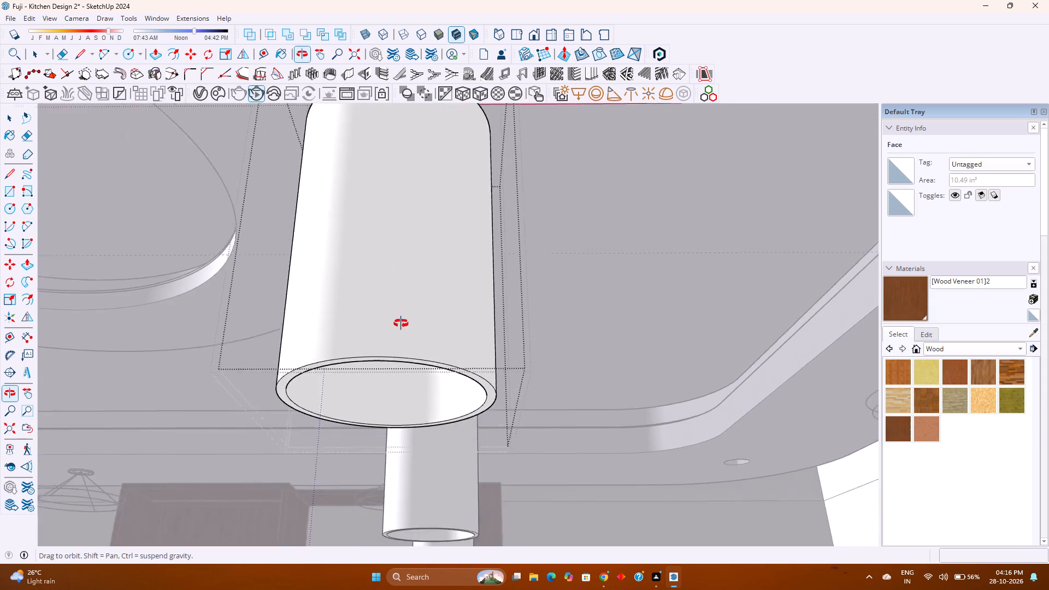
middle_drag(401, 323, 399, 389)
scroll(397, 385, down, 5)
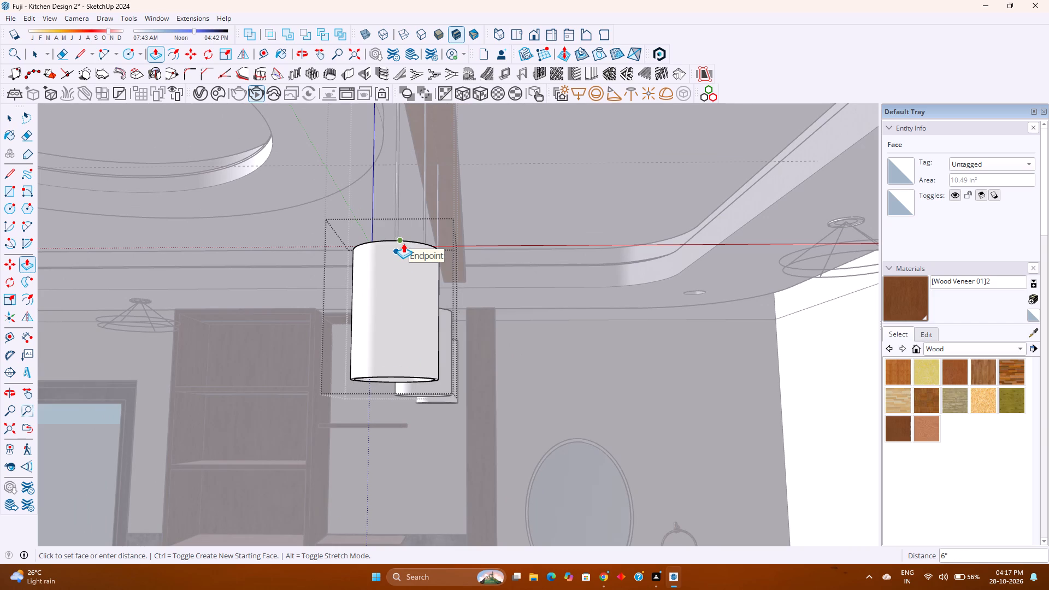
text(5.75)
key(Return)
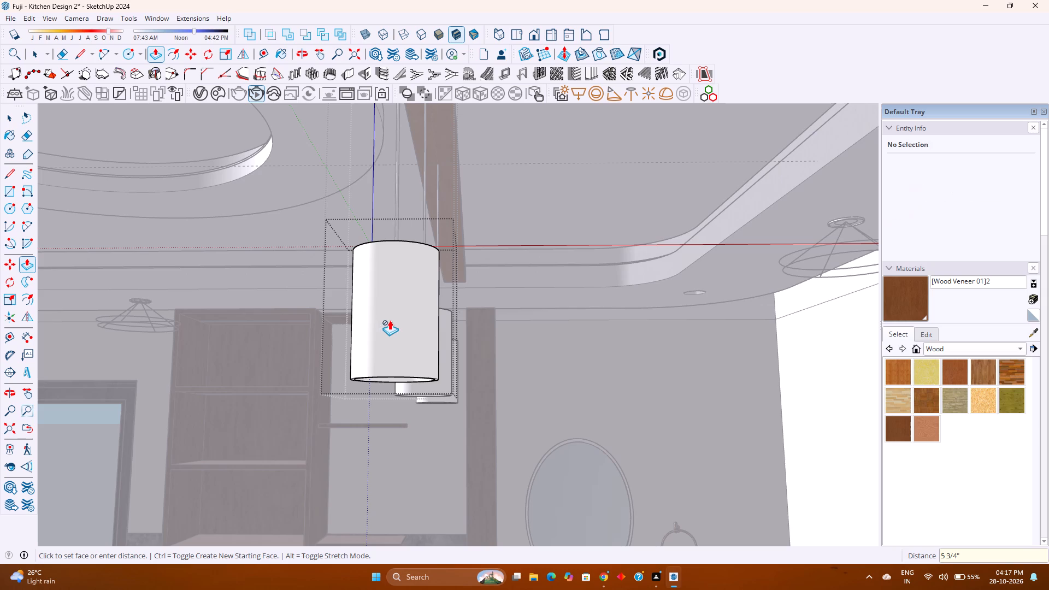
Offset the circular face deep inside the hollow shade inward by about 1 3/8" to outline a small central circle.
middle_drag(390, 320, 387, 263)
scroll(392, 258, down, 4)
middle_drag(396, 290, 409, 240)
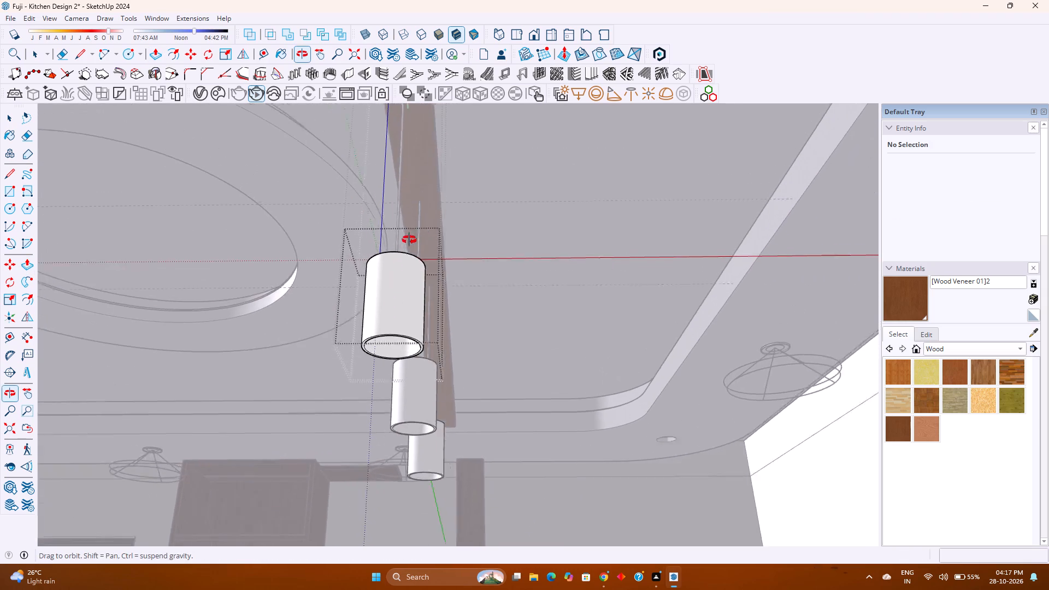
middle_drag(409, 240, 415, 231)
middle_click(389, 267)
middle_drag(389, 266, 405, 241)
middle_click(406, 241)
scroll(405, 244, down, 1)
middle_drag(473, 350, 473, 347)
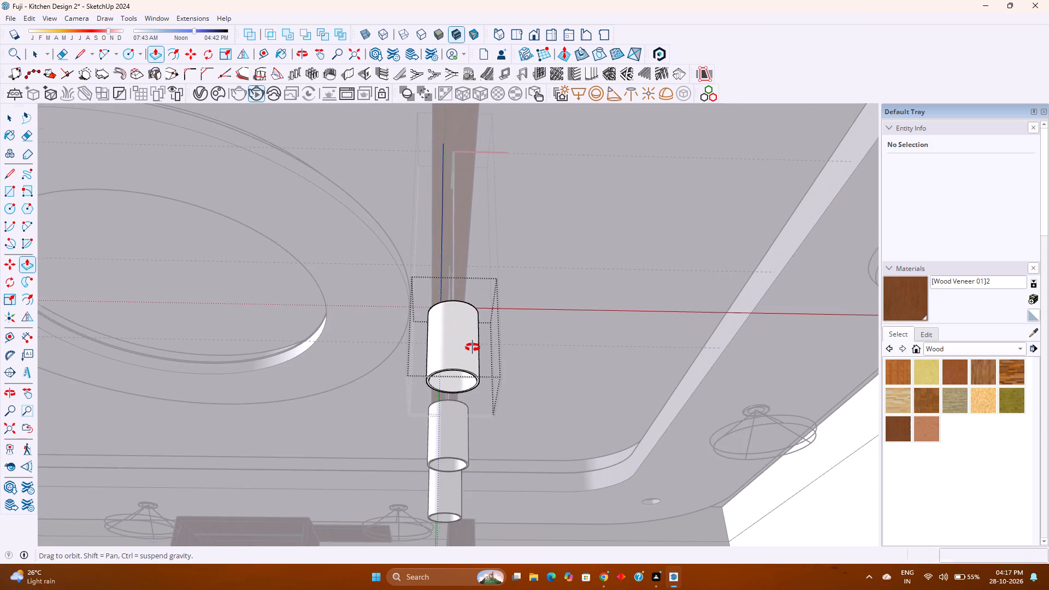
middle_drag(473, 347, 482, 269)
middle_click(482, 269)
key(space)
scroll(451, 383, up, 2)
middle_drag(451, 383, 448, 365)
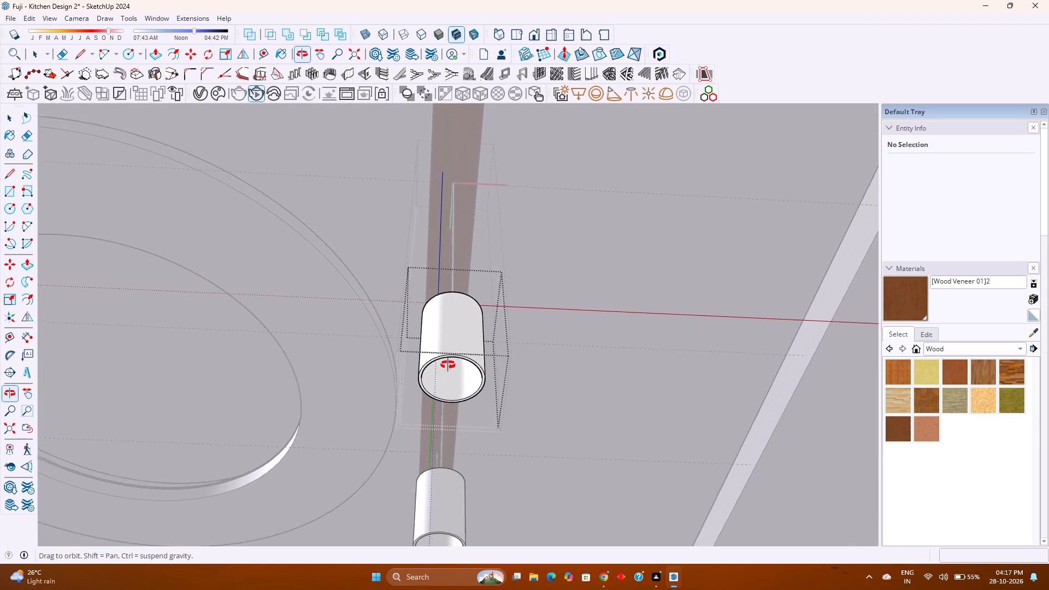
middle_drag(448, 365, 456, 299)
middle_click(456, 299)
scroll(456, 378, up, 4)
middle_drag(442, 356, 470, 299)
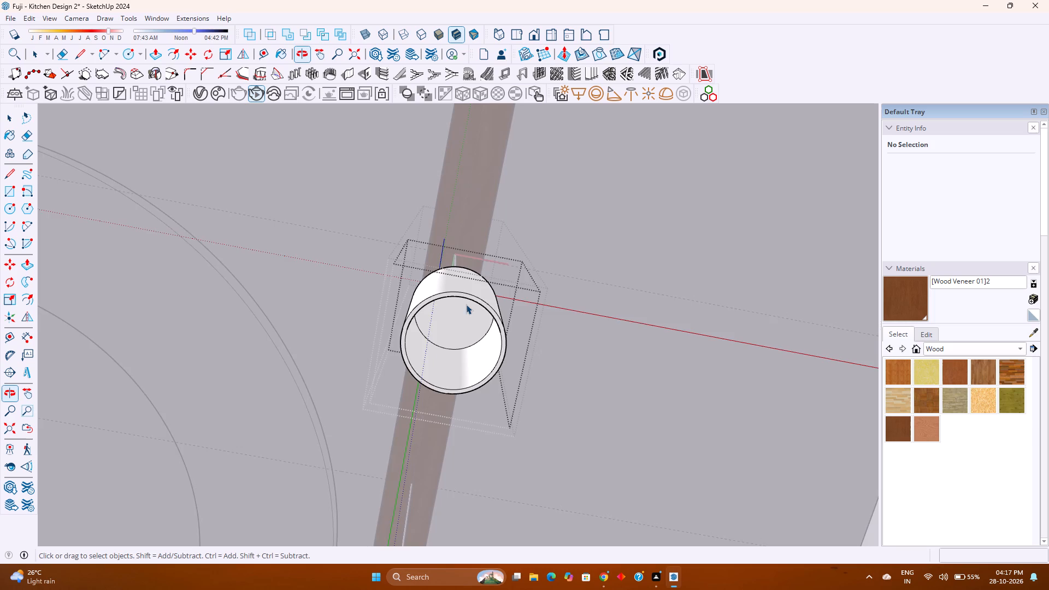
scroll(457, 313, up, 3)
click(447, 321)
middle_drag(446, 322, 475, 273)
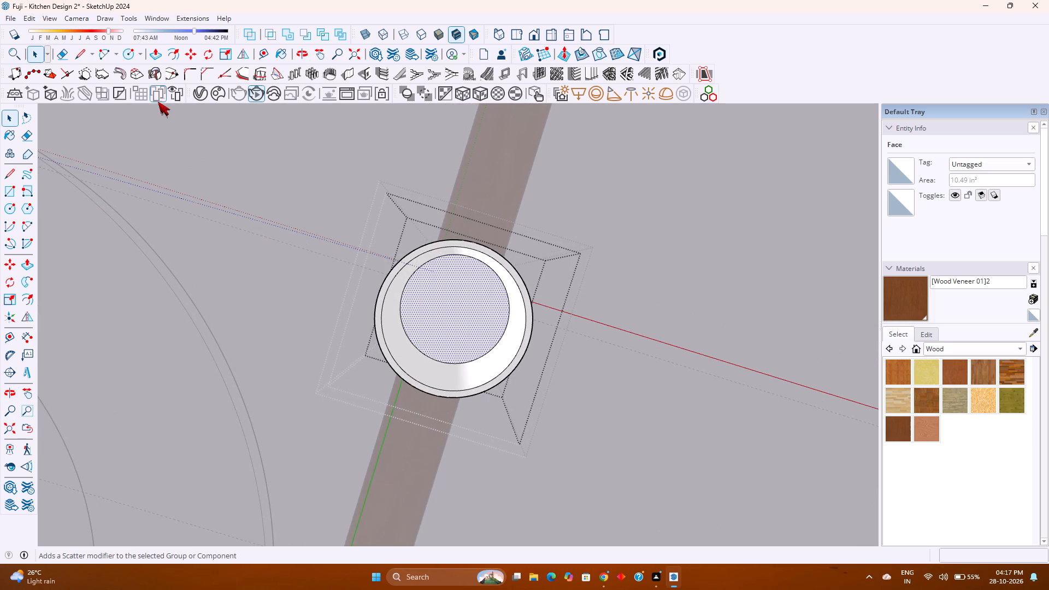
click(176, 57)
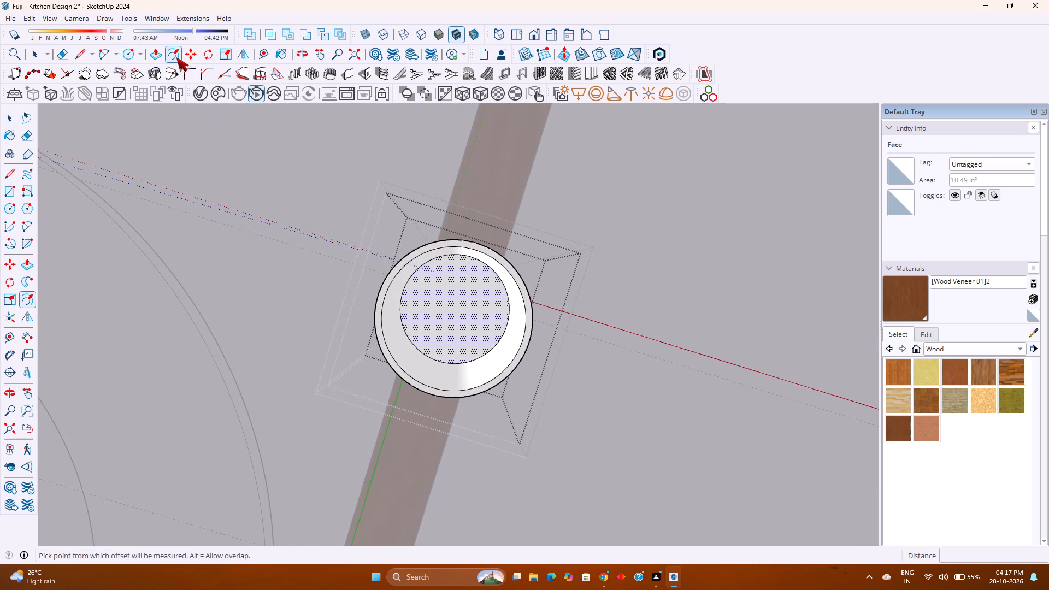
click(414, 291)
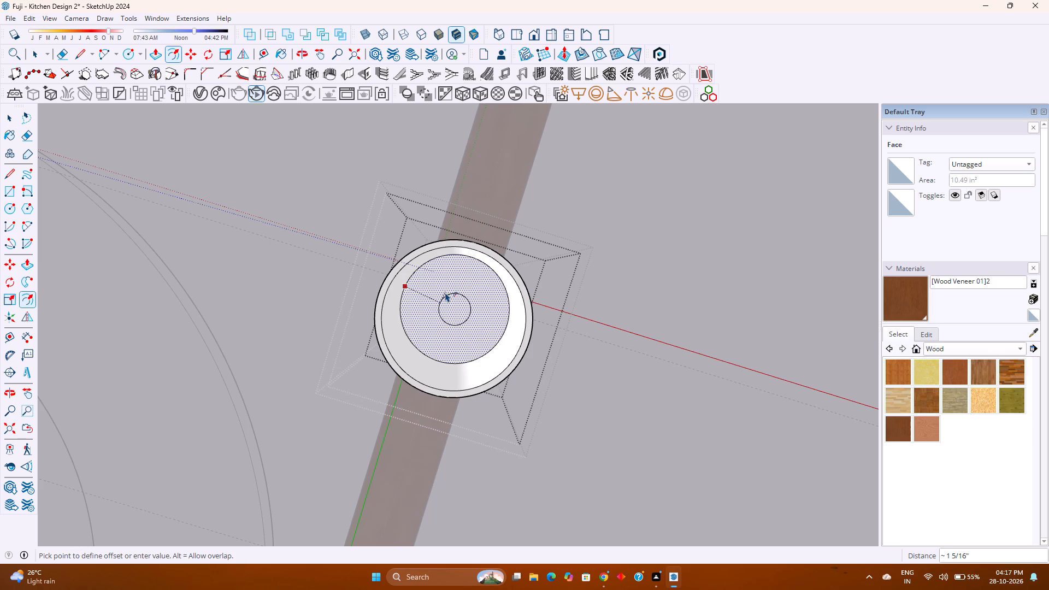
click(446, 294)
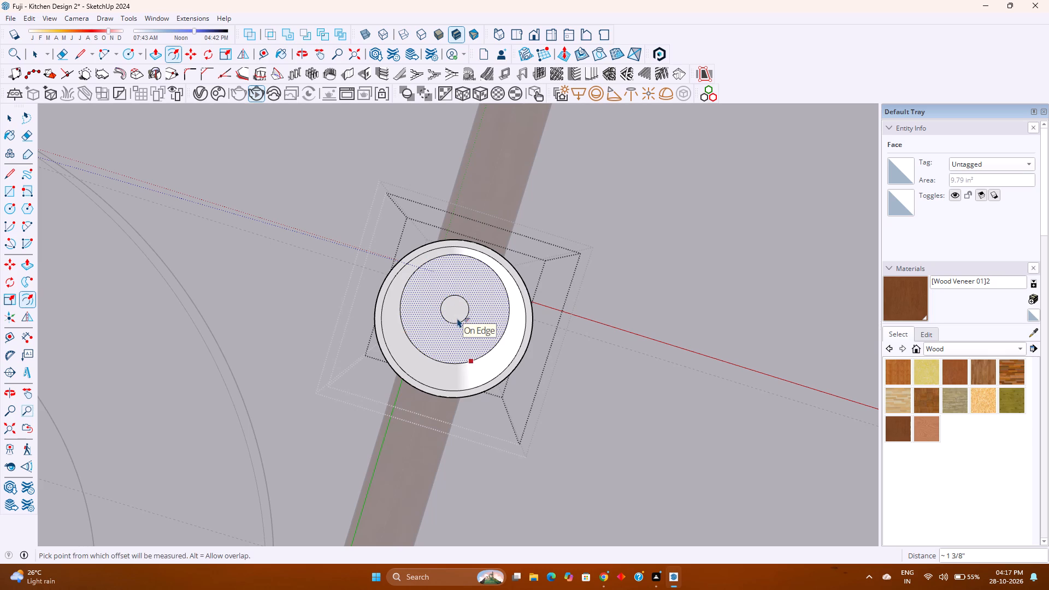
Make a group from the small central circle's face and edge inside the shade.
key(p)
key(space)
click(456, 306)
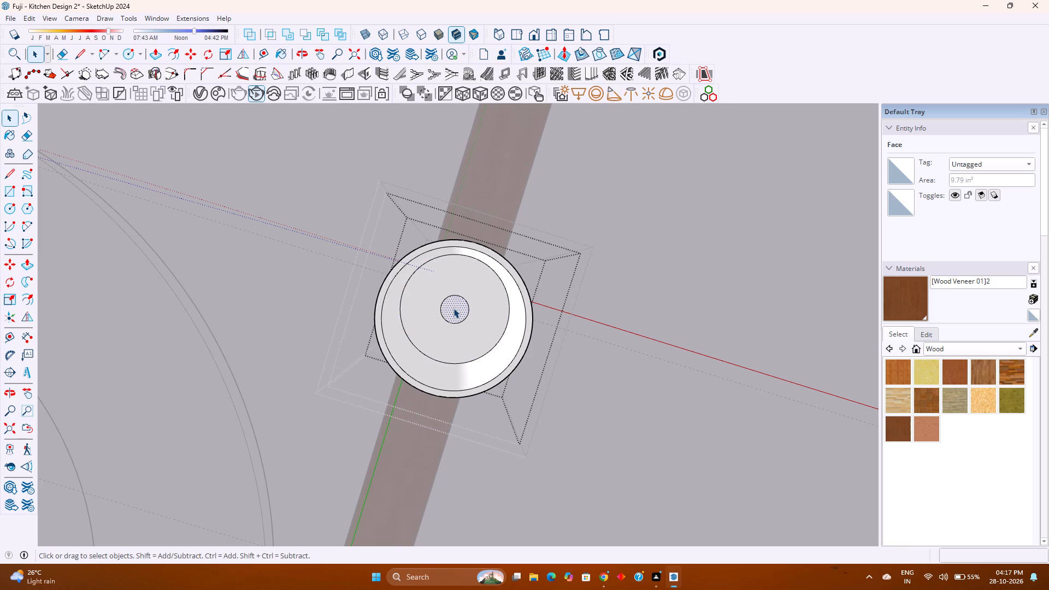
double_click(453, 308)
right_click(453, 308)
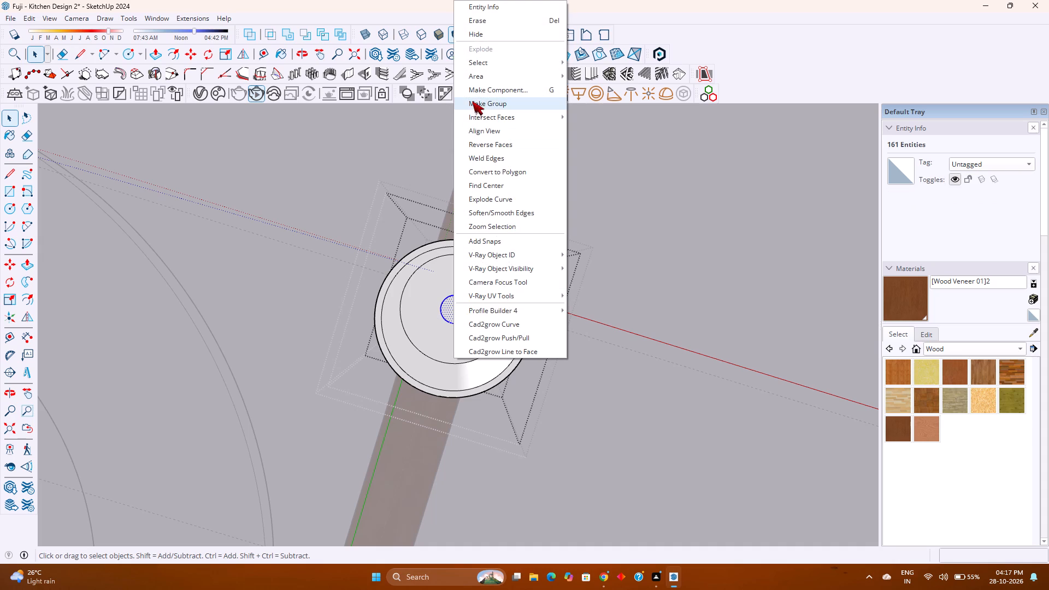
click(472, 101)
Open the small circle's group and extrude its face 5" downward inside the shade to form the inner lamp cylinder.
double_click(456, 314)
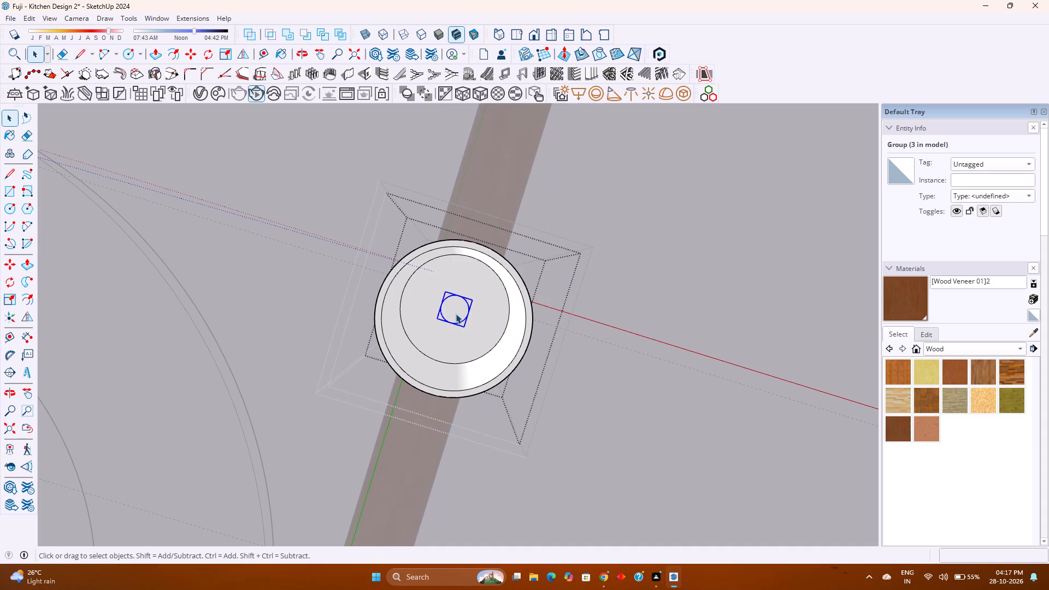
middle_drag(456, 314, 422, 362)
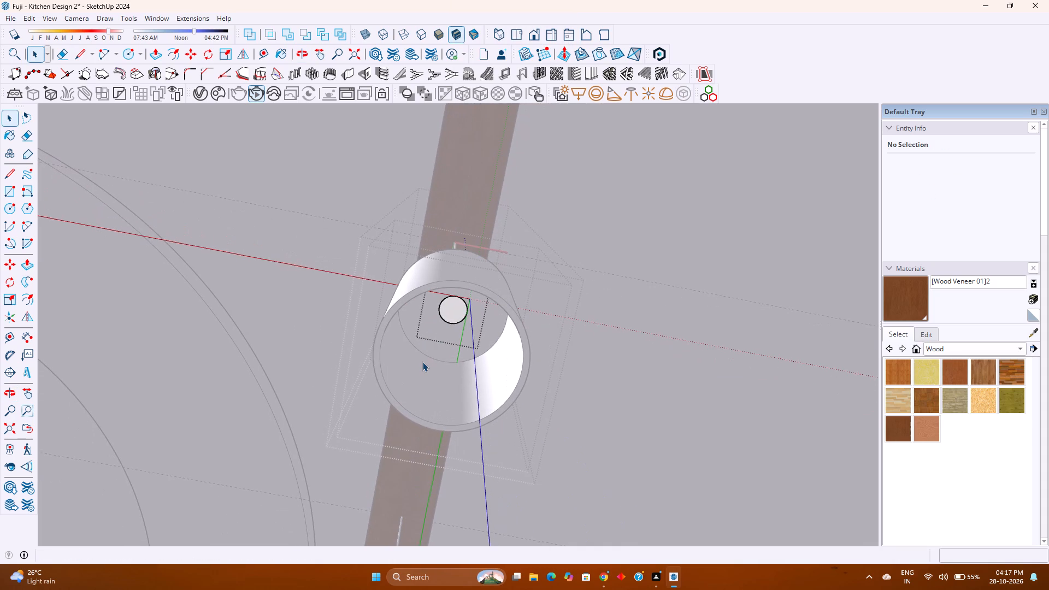
key(p)
click(449, 314)
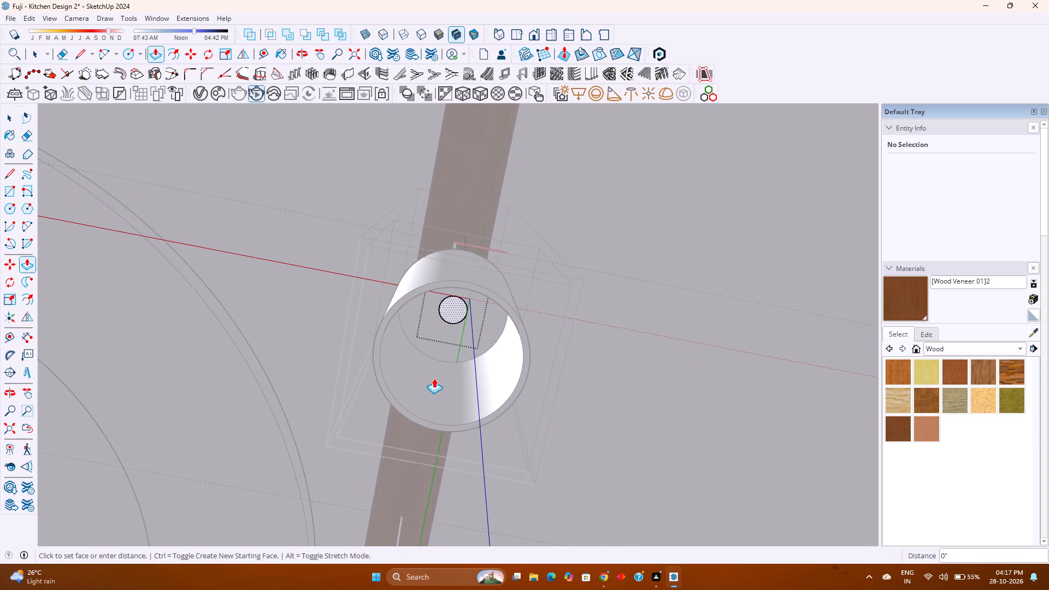
scroll(434, 378, down, 1)
middle_drag(428, 393, 445, 461)
middle_click(445, 461)
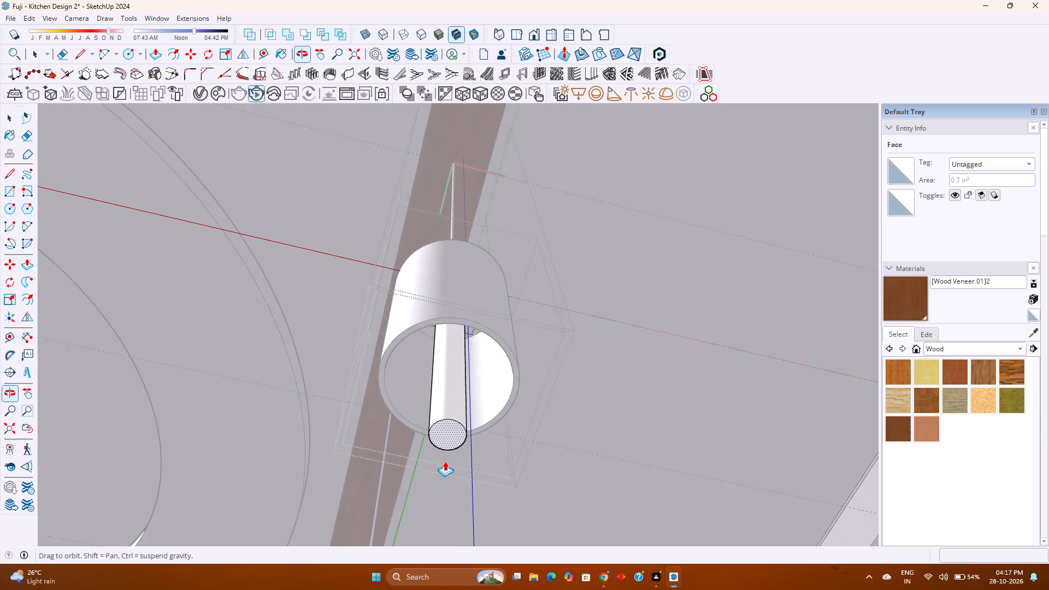
middle_click(445, 461)
middle_click(445, 461)
middle_click(445, 461)
shift+middle_drag(338, 480, 398, 410)
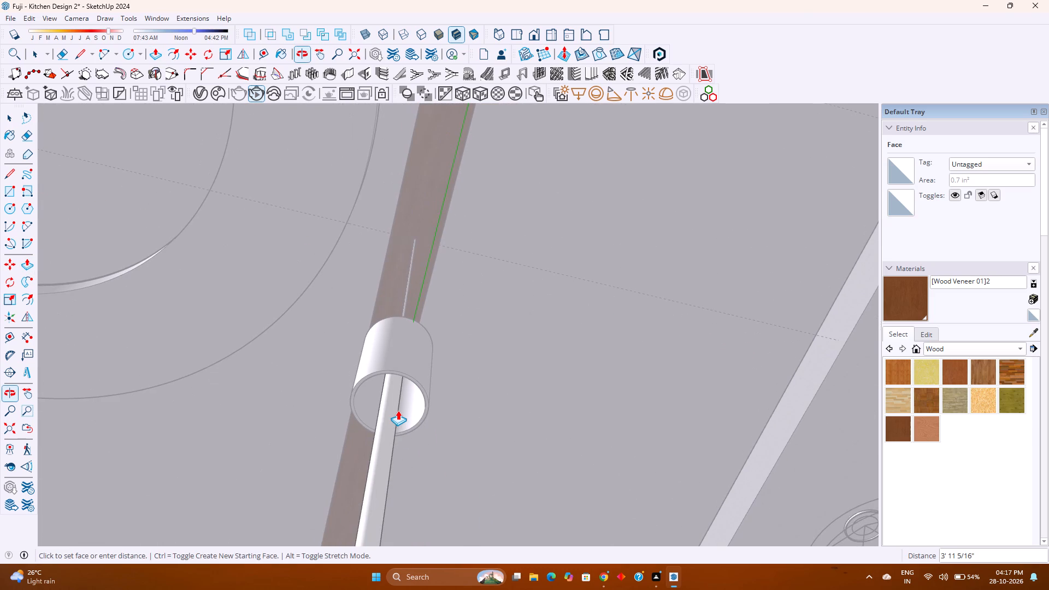
key(5)
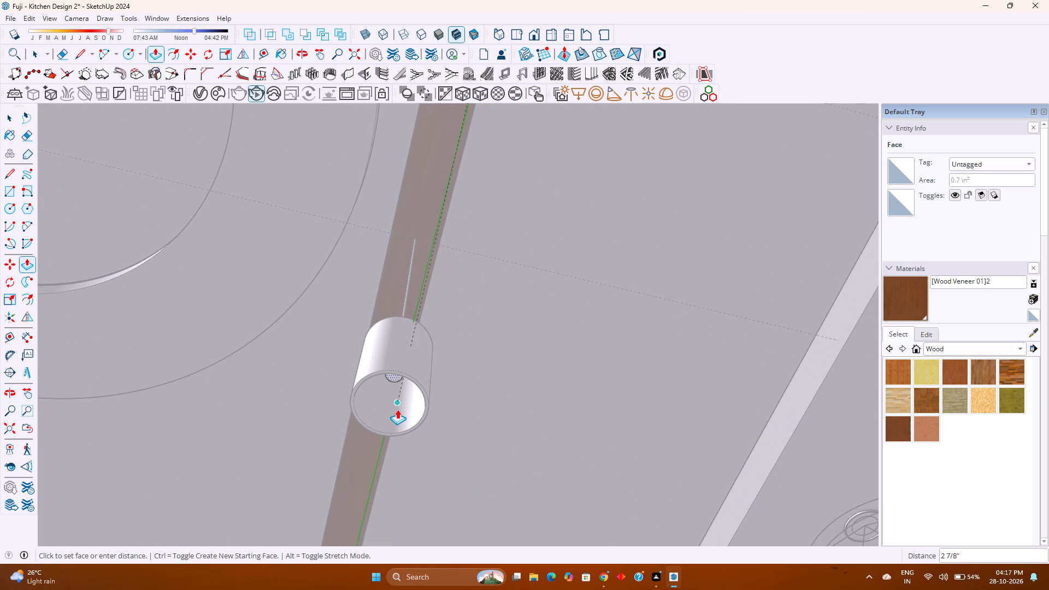
key(Return)
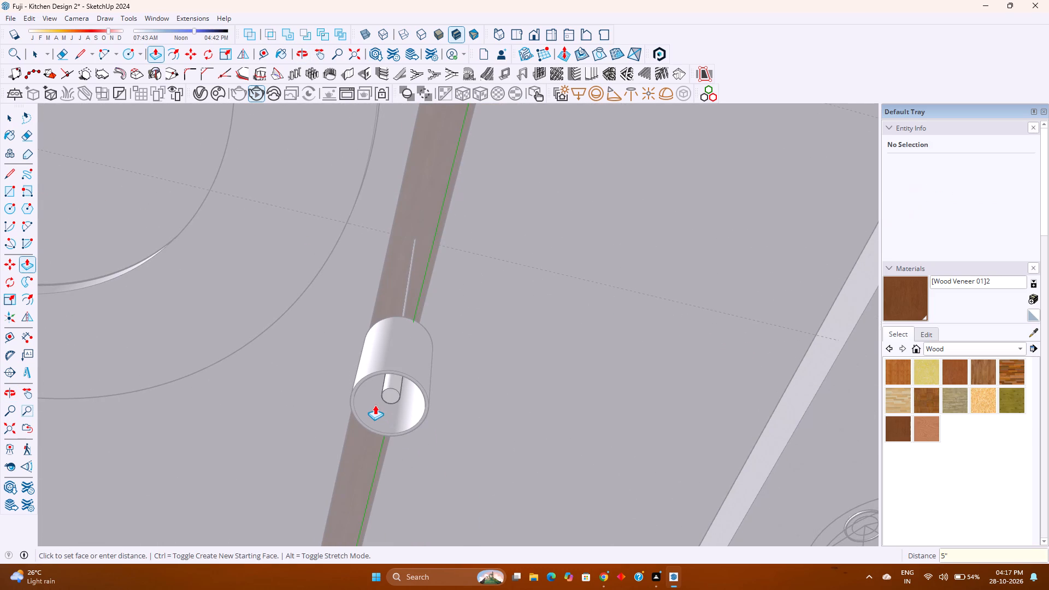
Set the inner lamp cylinder's extrusion distance to 5.5".
scroll(375, 403, up, 3)
middle_drag(378, 400, 504, 520)
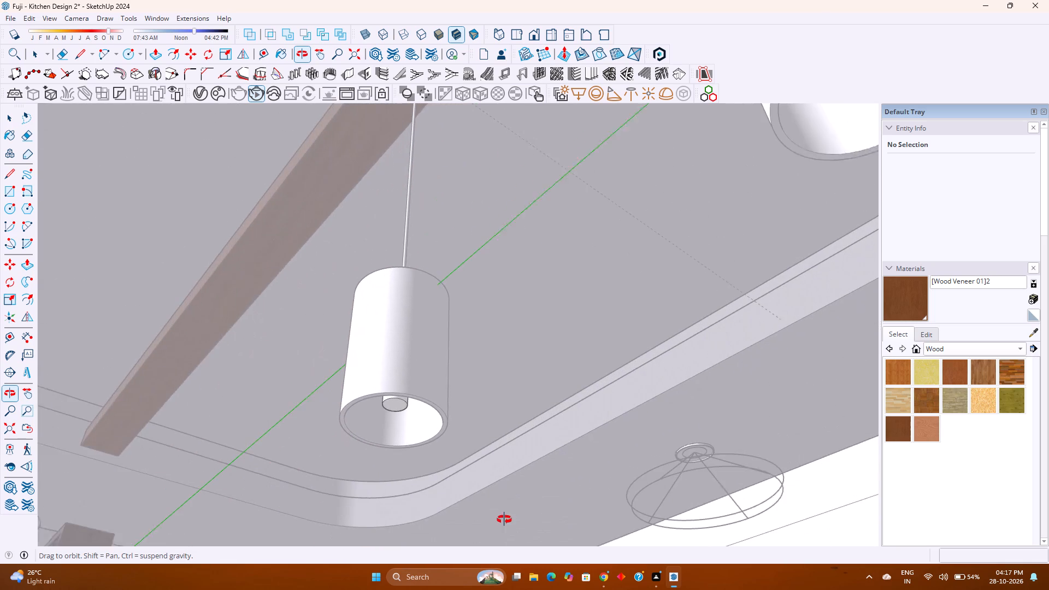
middle_drag(504, 520, 504, 520)
middle_click(504, 520)
scroll(403, 437, up, 3)
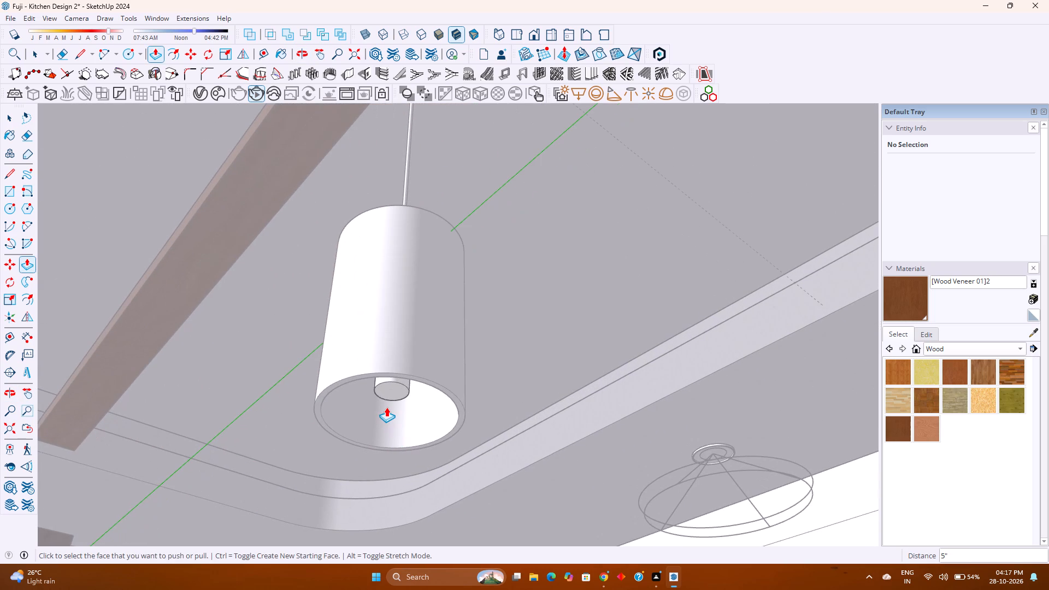
scroll(379, 396, up, 2)
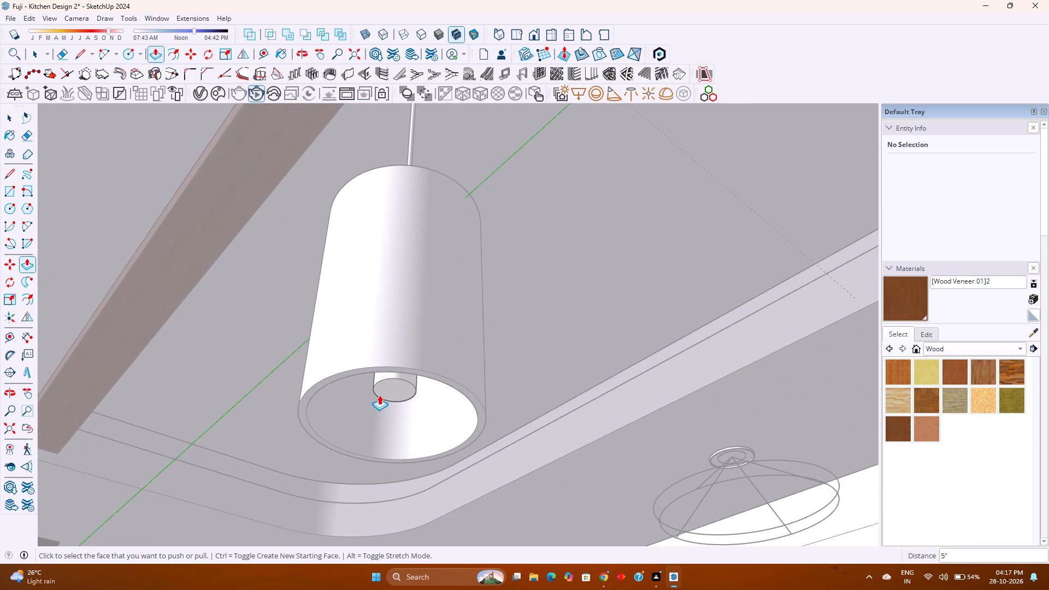
key(5)
text(.5)
key(Return)
key(space)
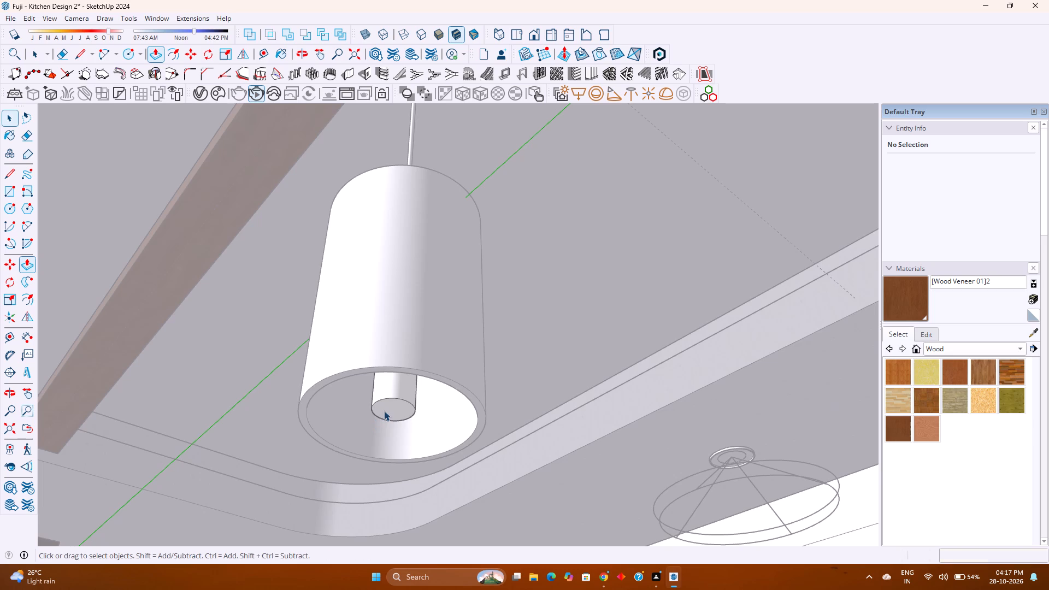
Open the pendant's nested groups down to the inner lamp cylinder and select its circular bottom face.
scroll(387, 406, up, 3)
click(388, 411)
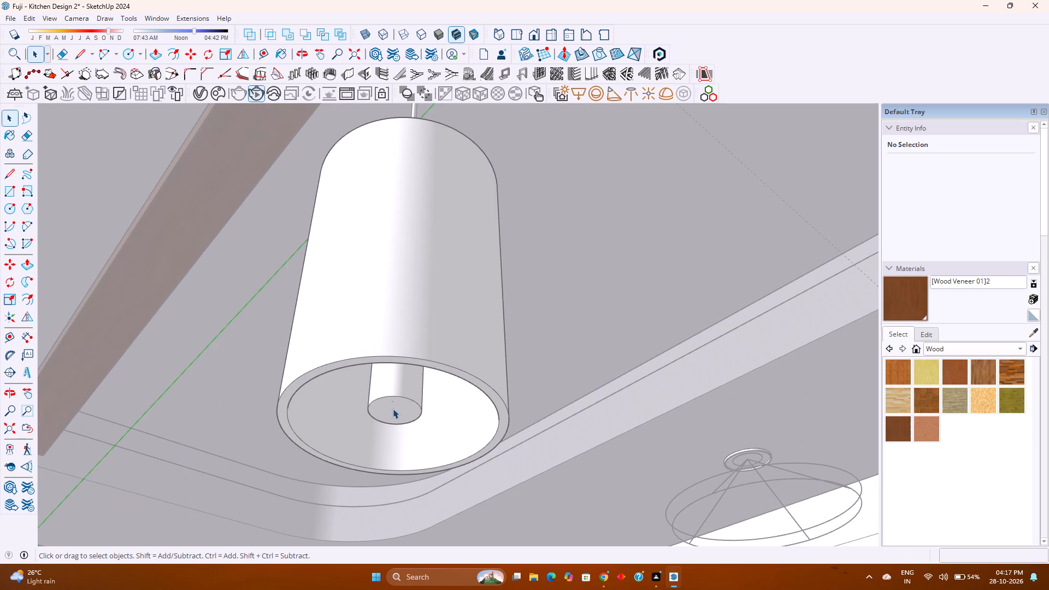
middle_drag(393, 409, 390, 366)
middle_click(390, 364)
double_click(407, 406)
scroll(407, 406, down, 3)
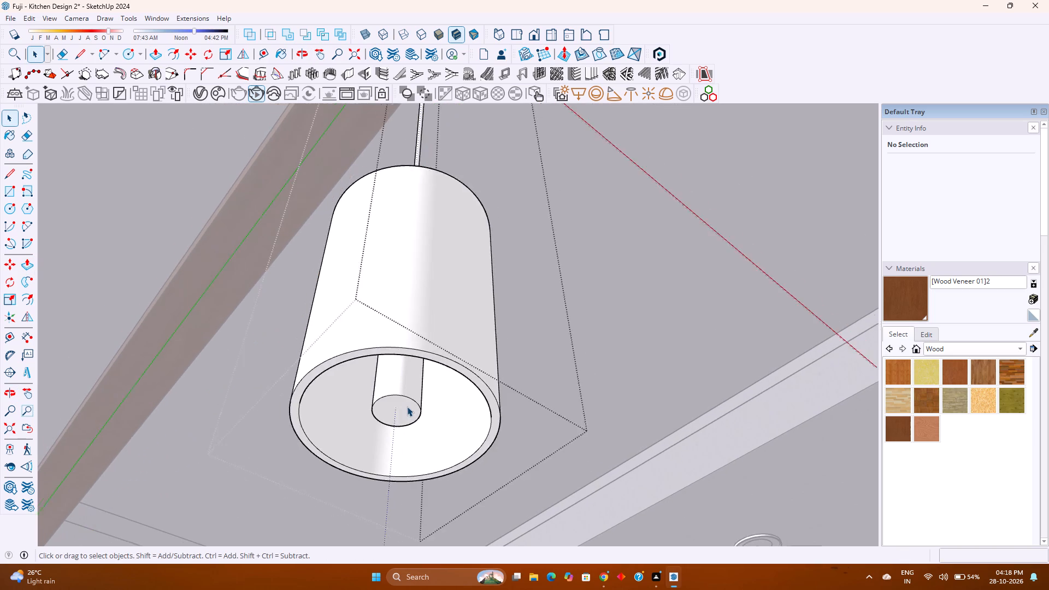
scroll(407, 406, down, 6)
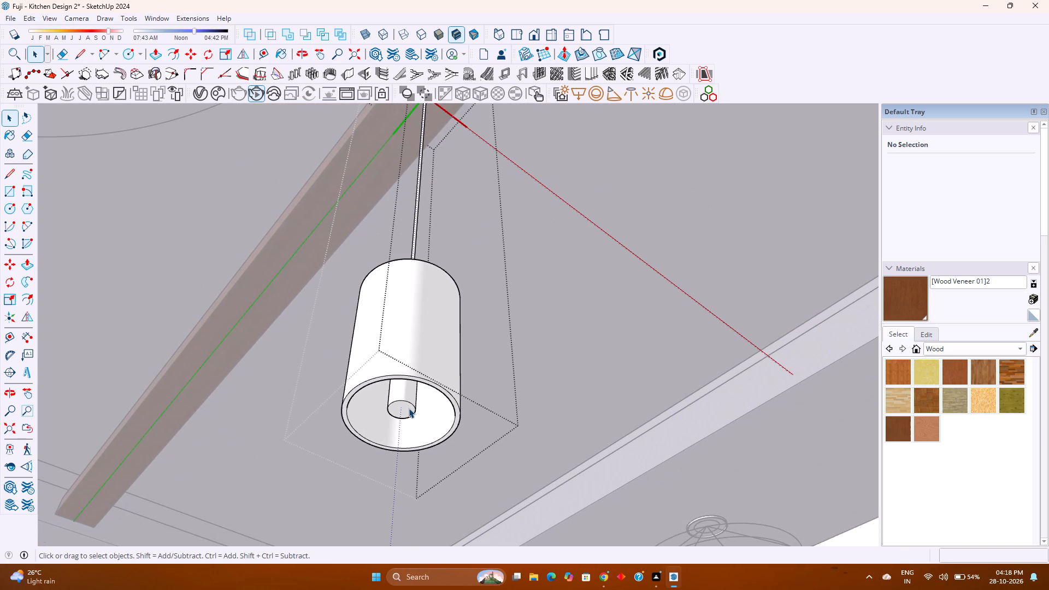
scroll(409, 408, down, 3)
scroll(412, 411, up, 2)
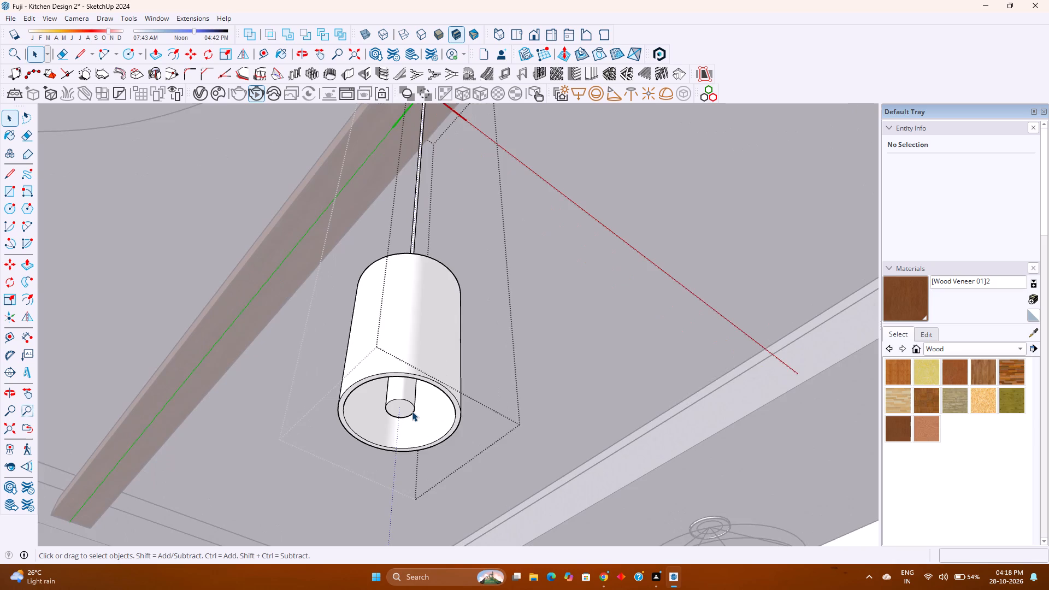
scroll(412, 411, up, 3)
middle_drag(412, 412, 414, 362)
middle_click(414, 362)
double_click(402, 399)
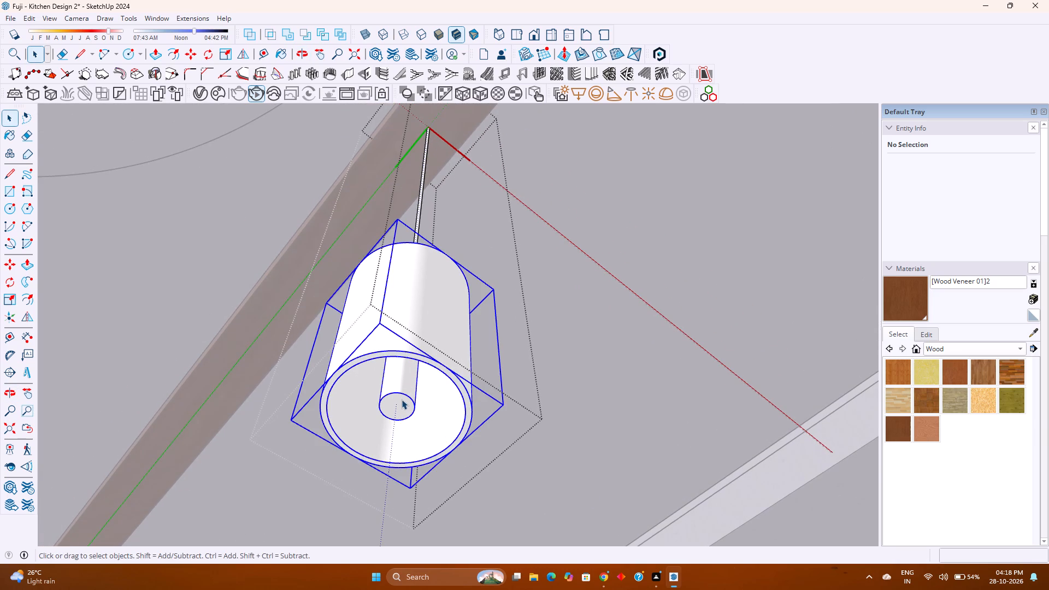
scroll(402, 399, up, 5)
double_click(402, 399)
scroll(402, 399, up, 3)
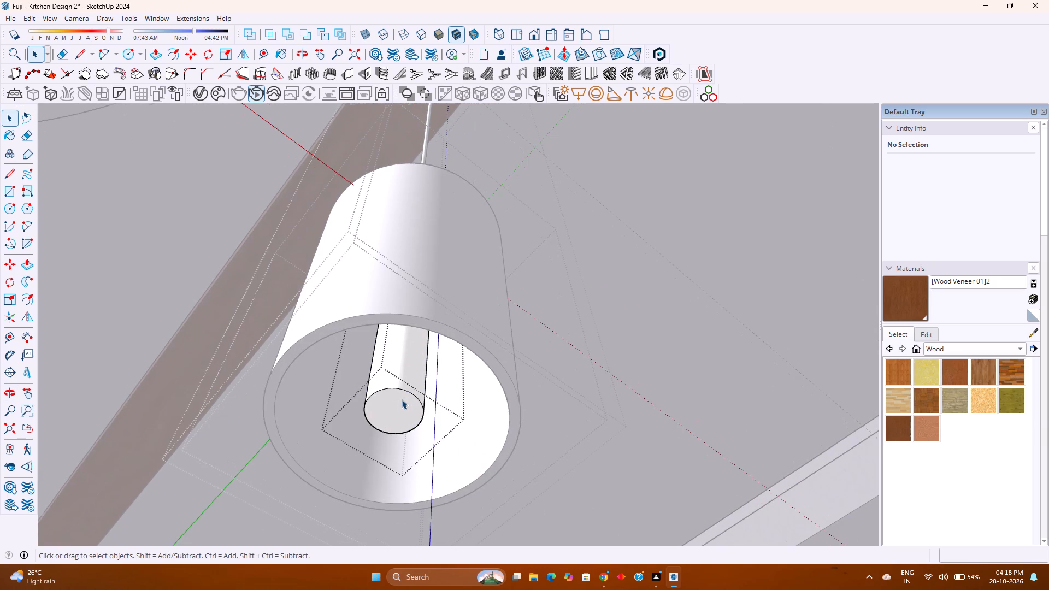
click(400, 404)
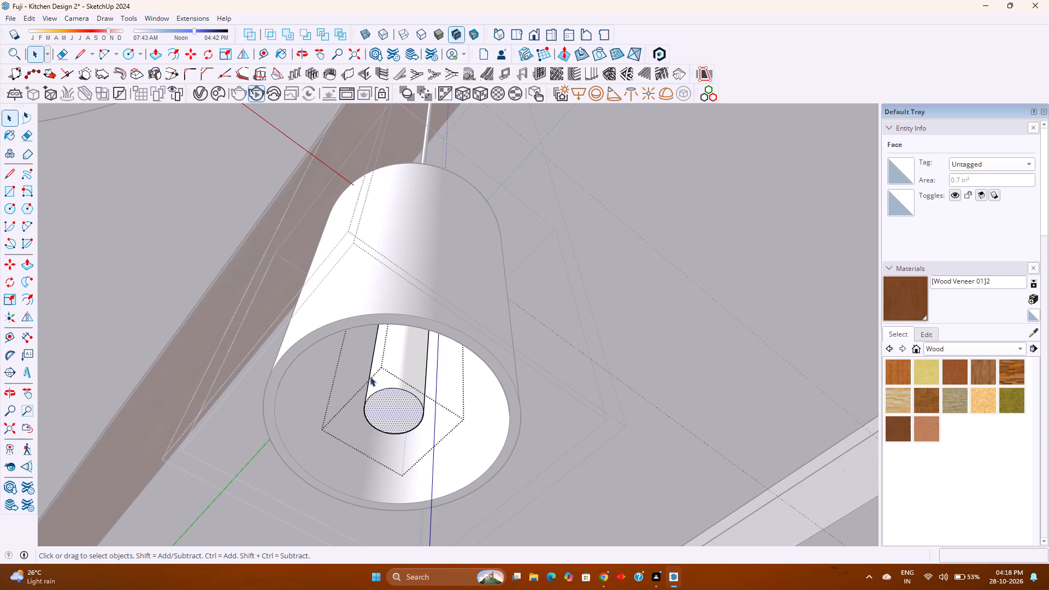
Save the kitchen model.
scroll(371, 376, down, 1)
key(ctrl+s)
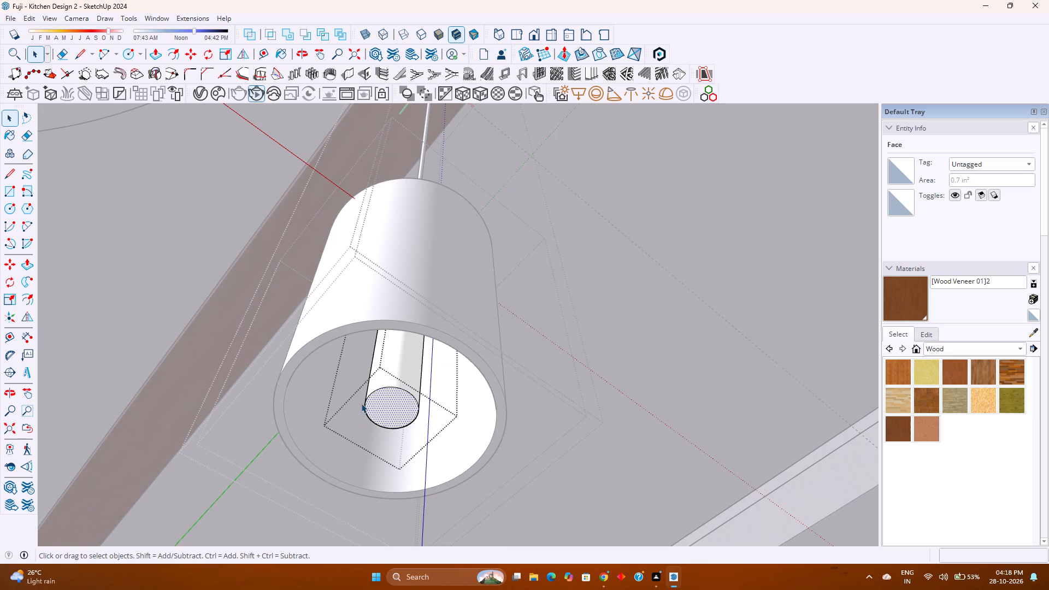
Draw a 1/4" vertical line straight down from the centre of the inner lamp's bottom face.
scroll(372, 403, down, 2)
middle_drag(372, 403, 476, 511)
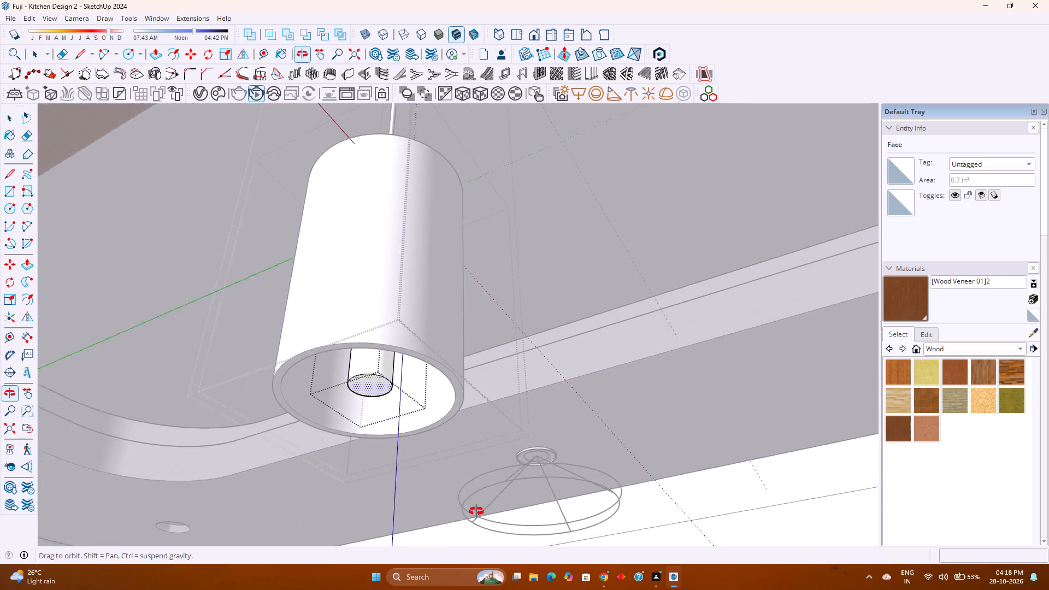
middle_drag(476, 511, 503, 535)
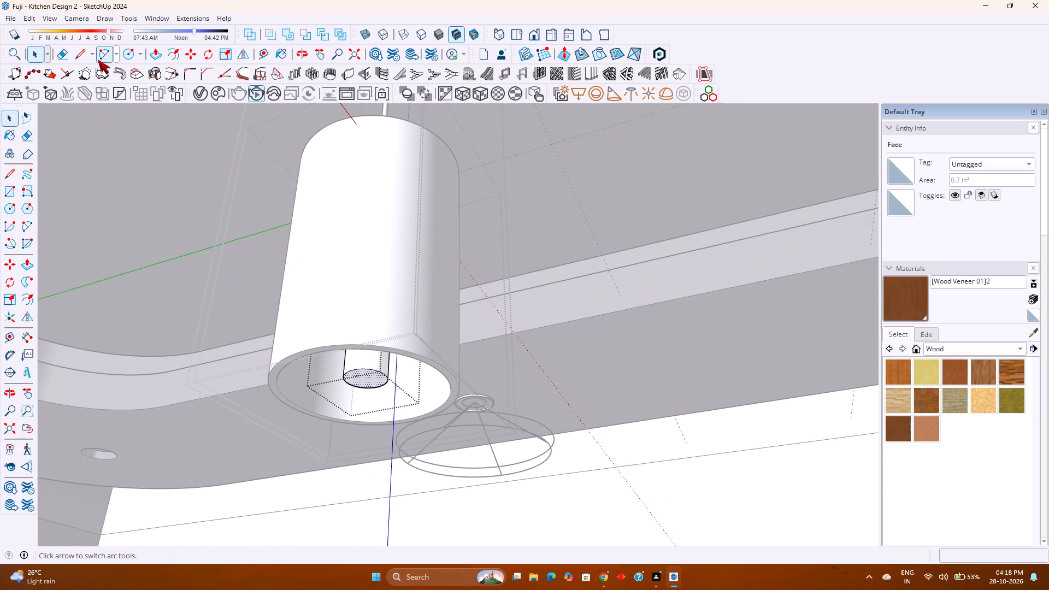
click(87, 60)
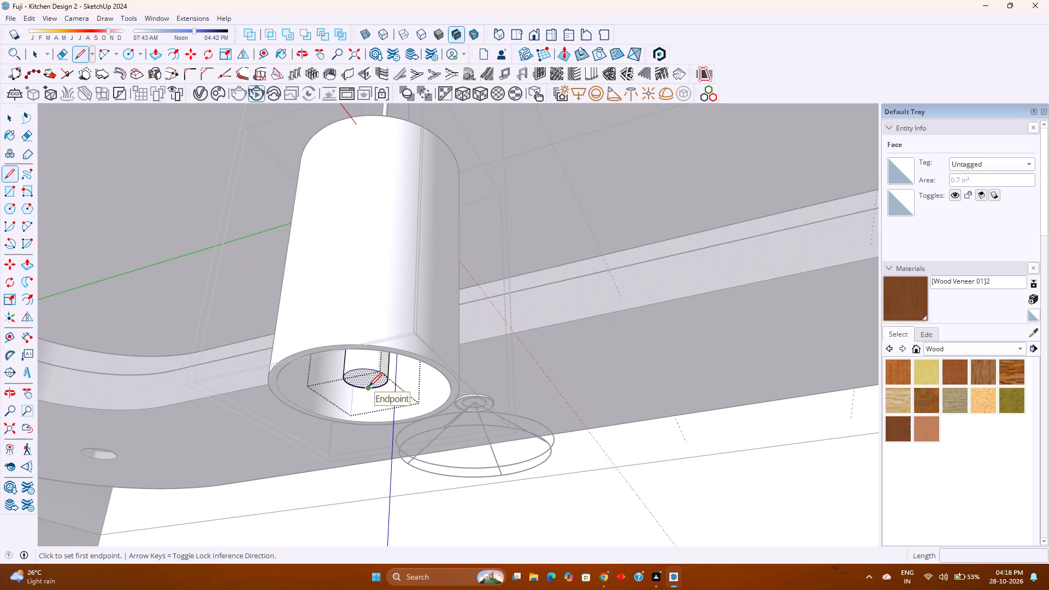
click(368, 382)
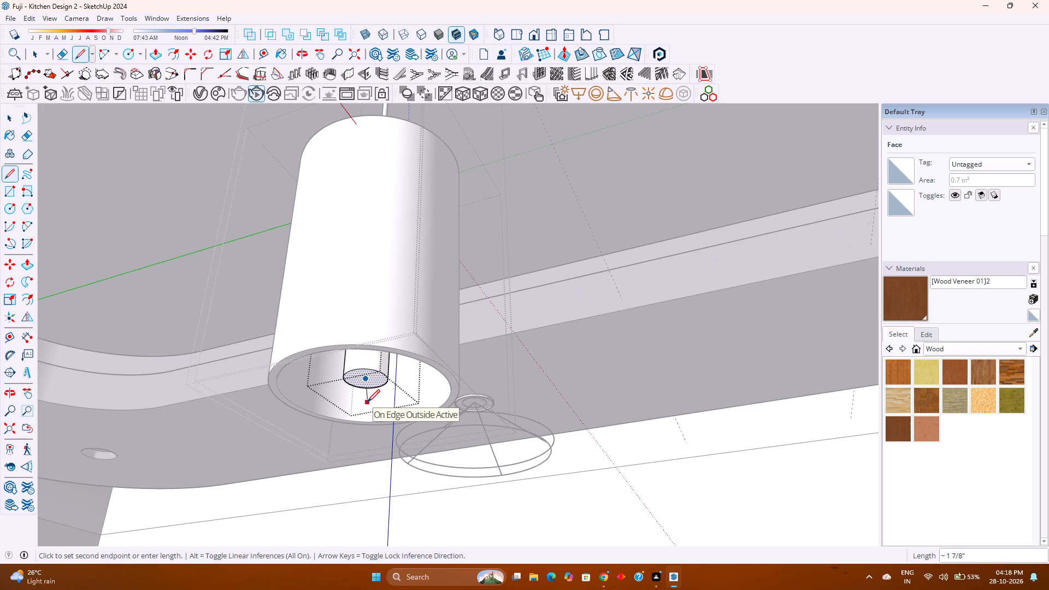
key(Up)
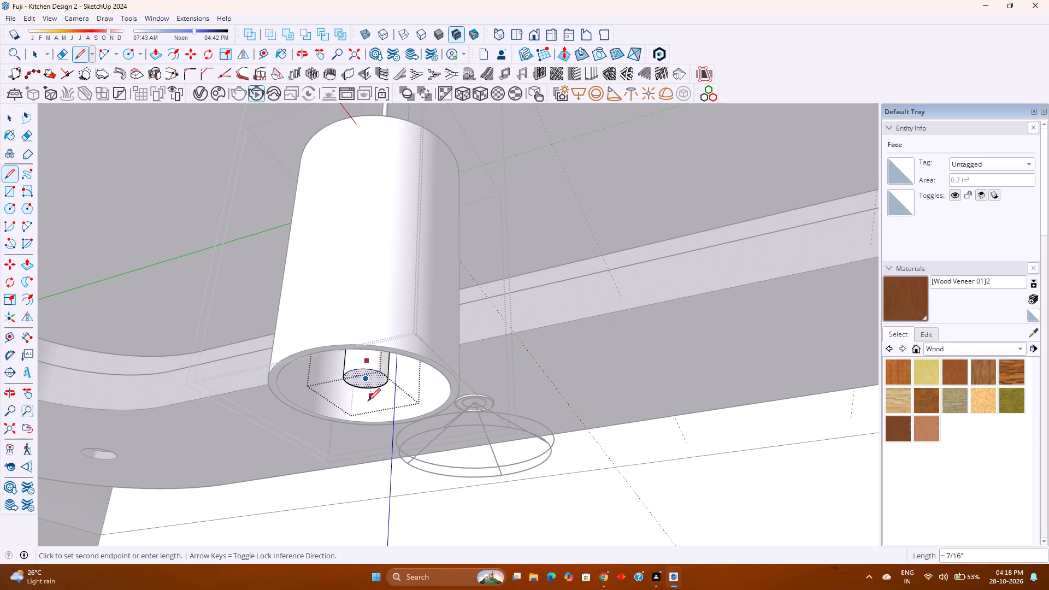
middle_drag(368, 421, 379, 447)
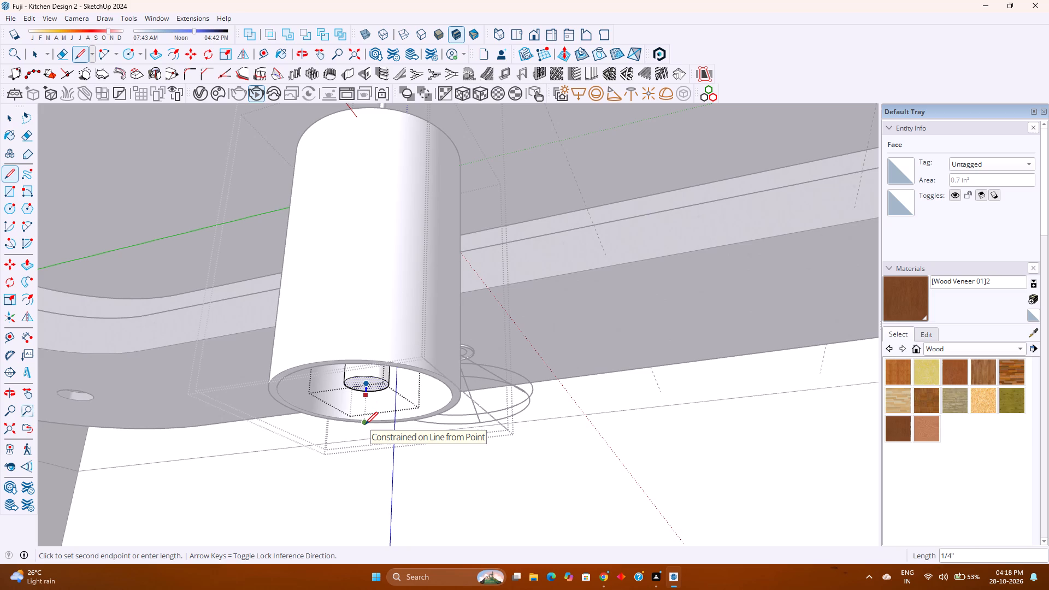
click(365, 424)
Draw a radial line about 1/2" long from the centre of the lamp's bottom face to its circular edge.
scroll(368, 397, up, 3)
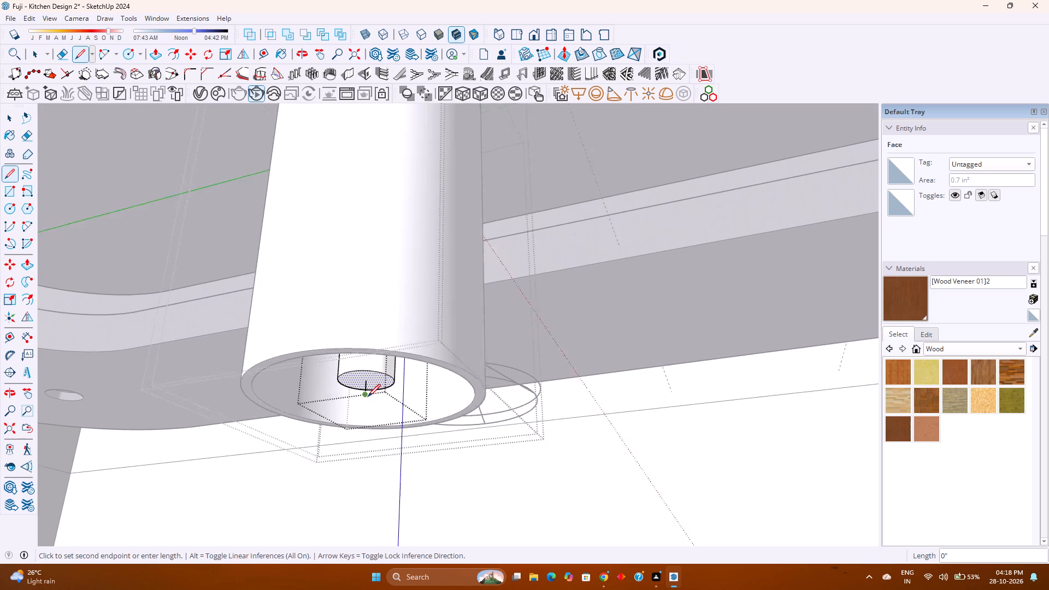
scroll(368, 397, up, 5)
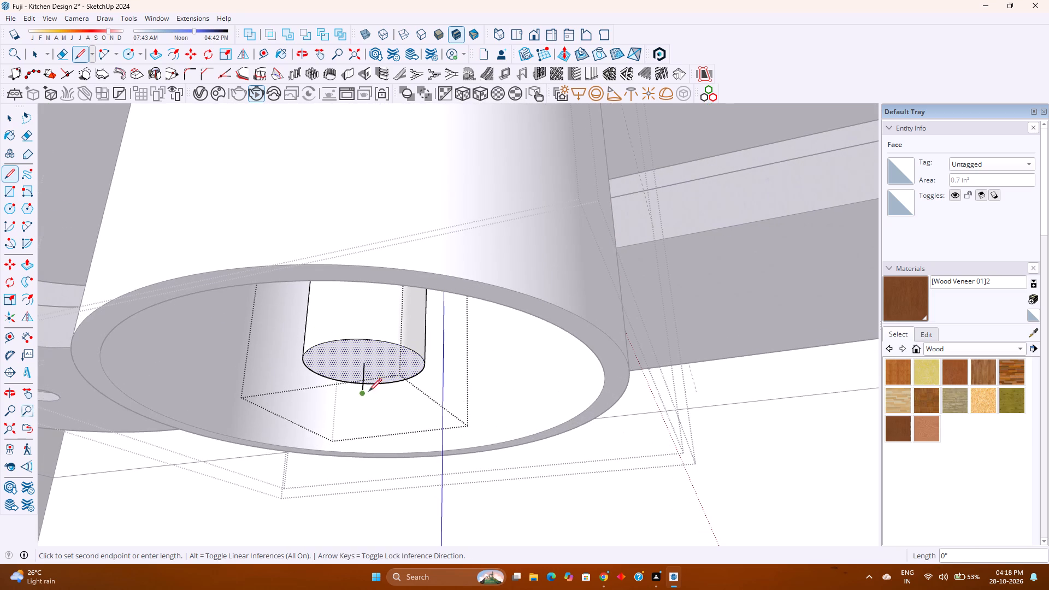
click(367, 366)
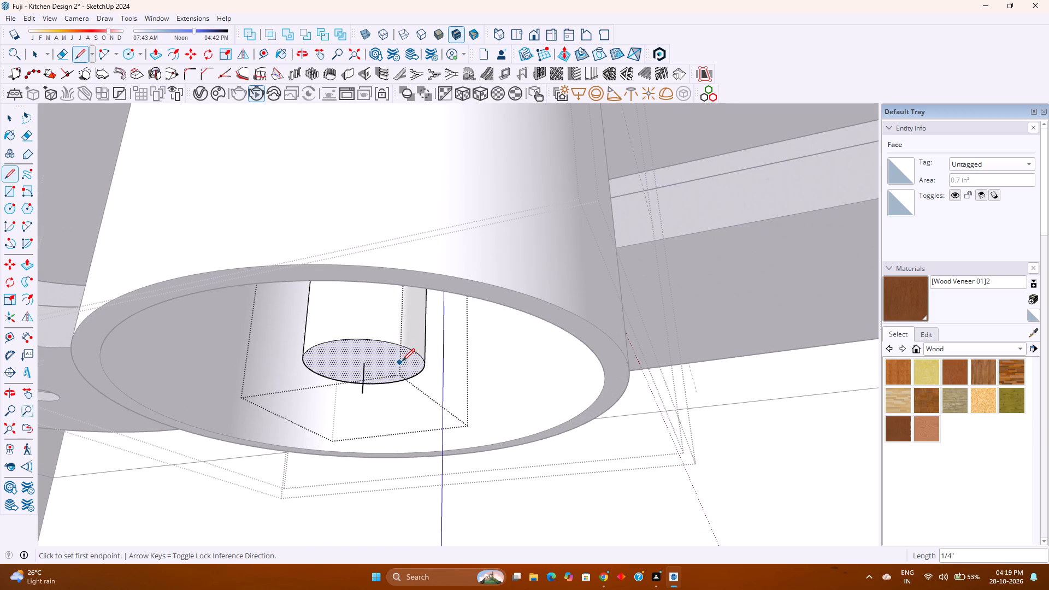
click(365, 367)
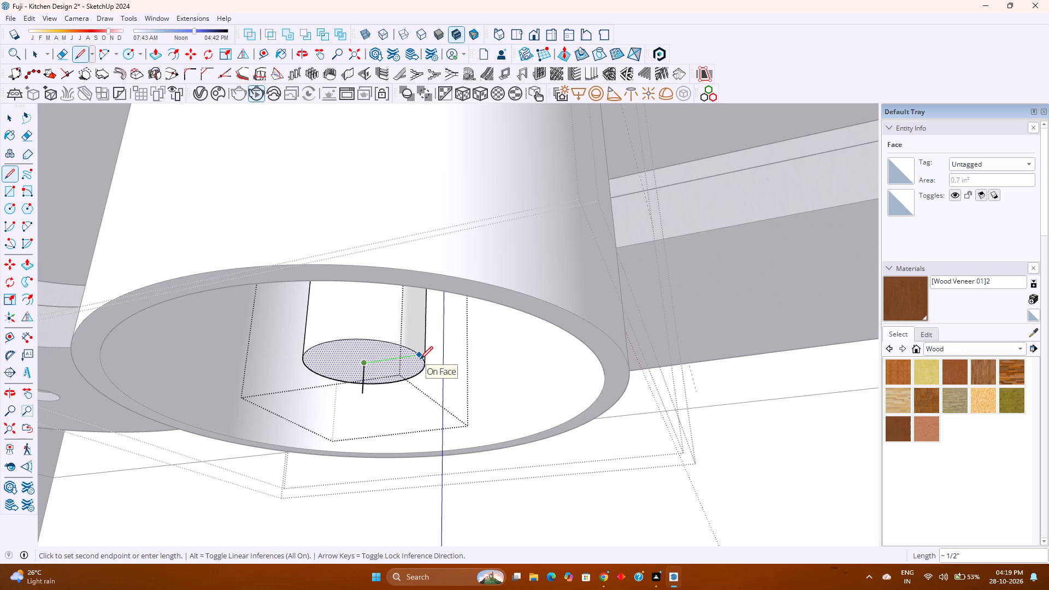
click(420, 357)
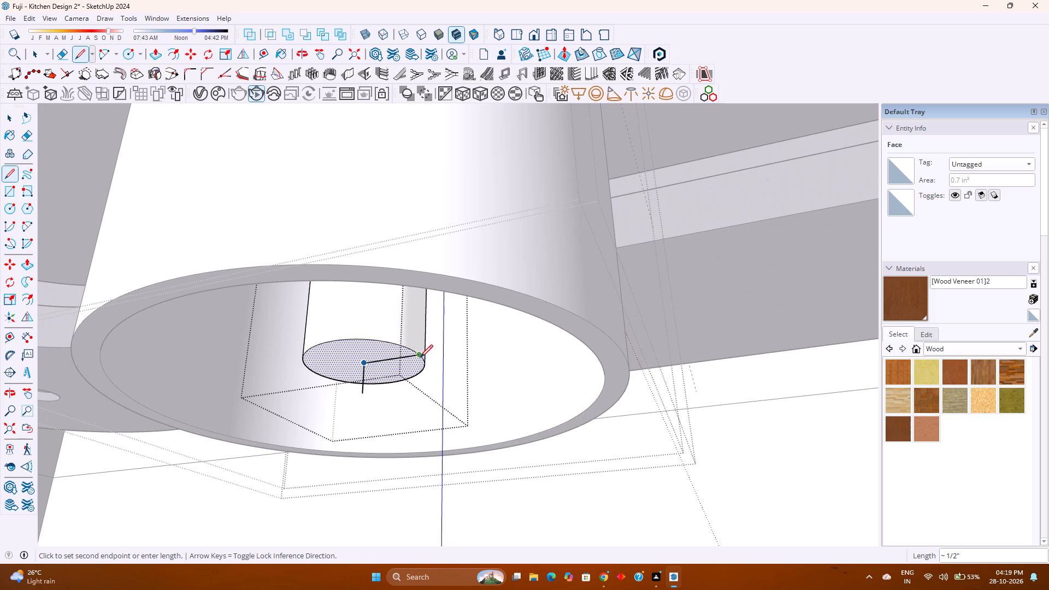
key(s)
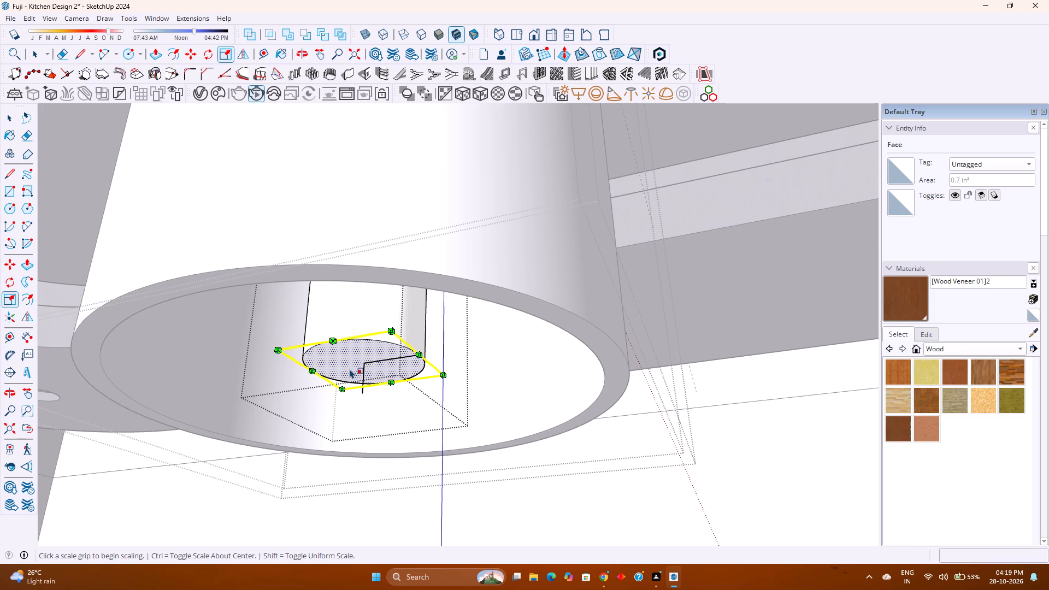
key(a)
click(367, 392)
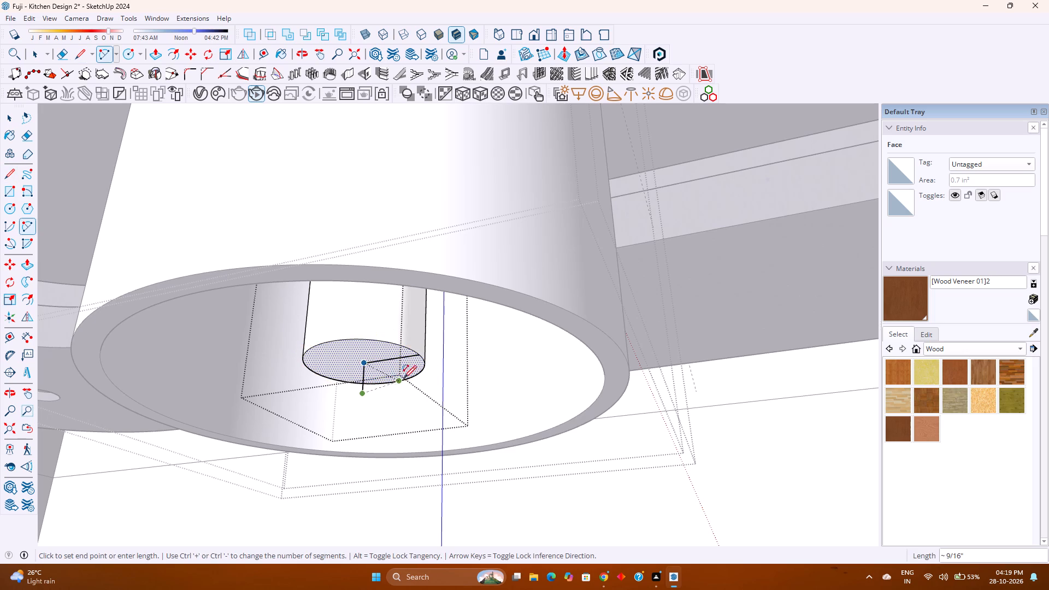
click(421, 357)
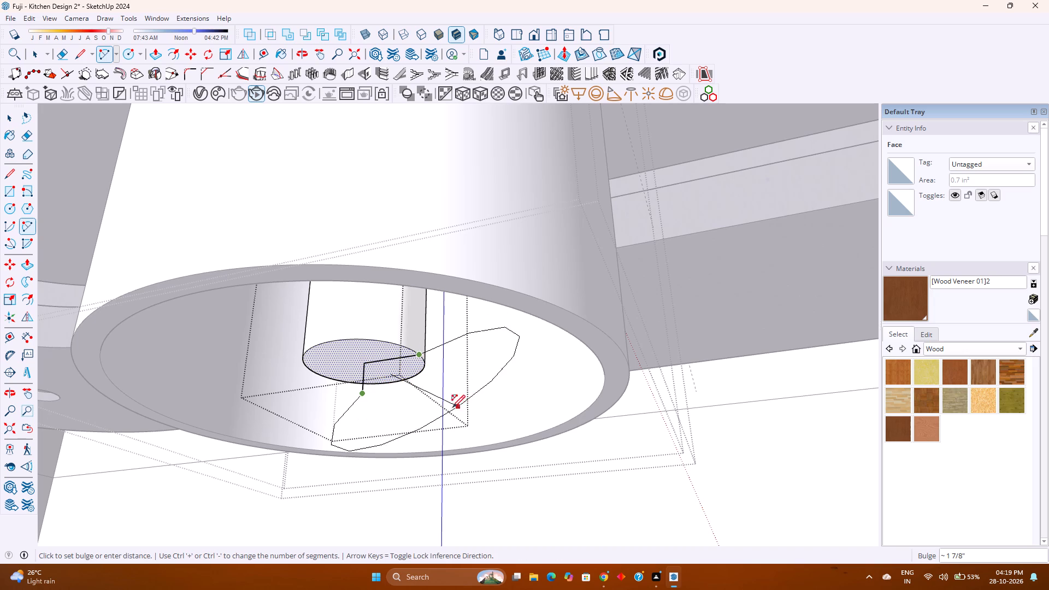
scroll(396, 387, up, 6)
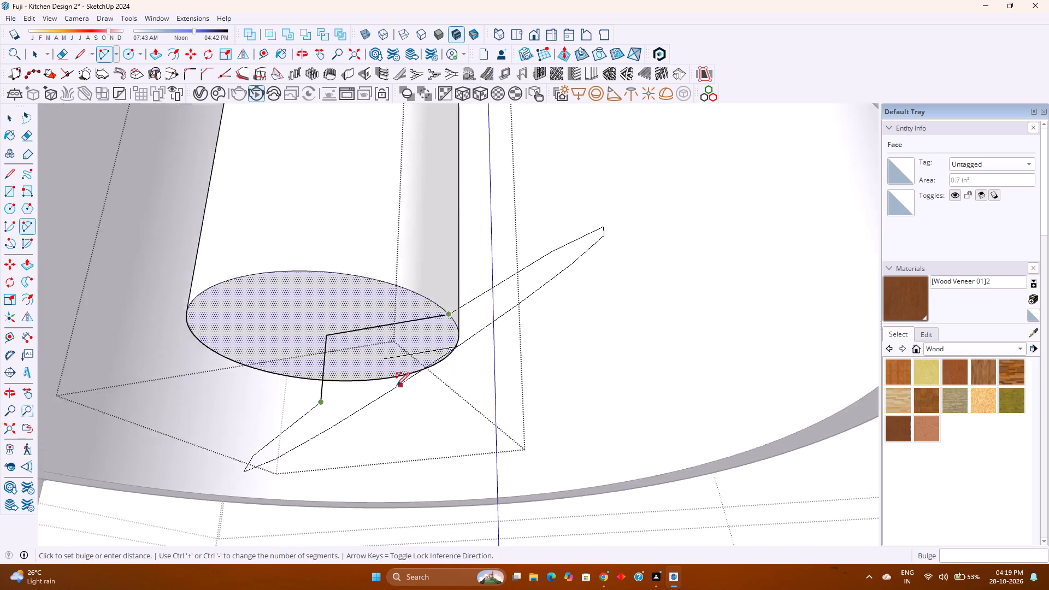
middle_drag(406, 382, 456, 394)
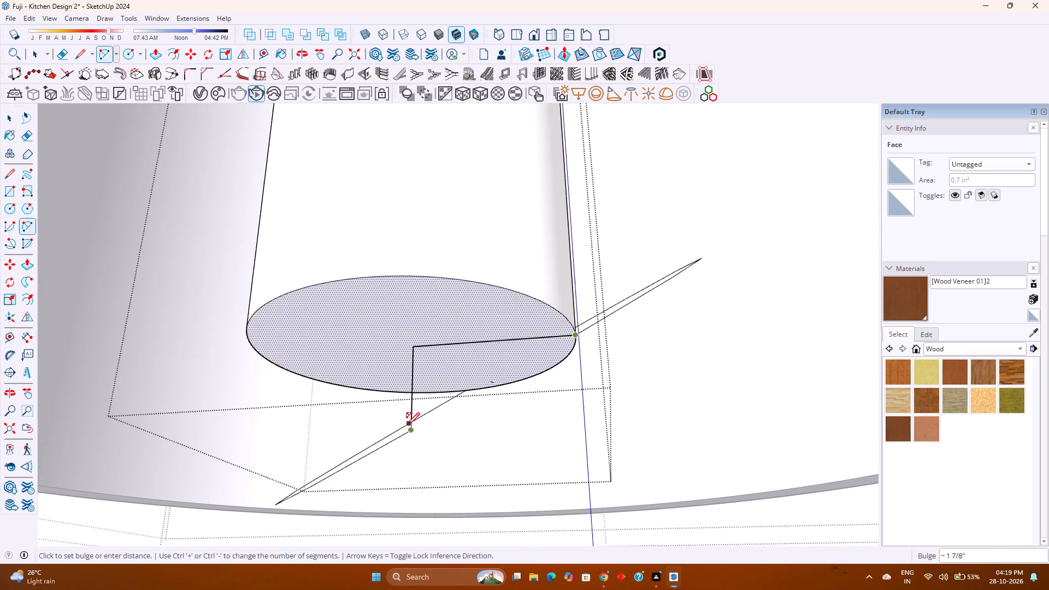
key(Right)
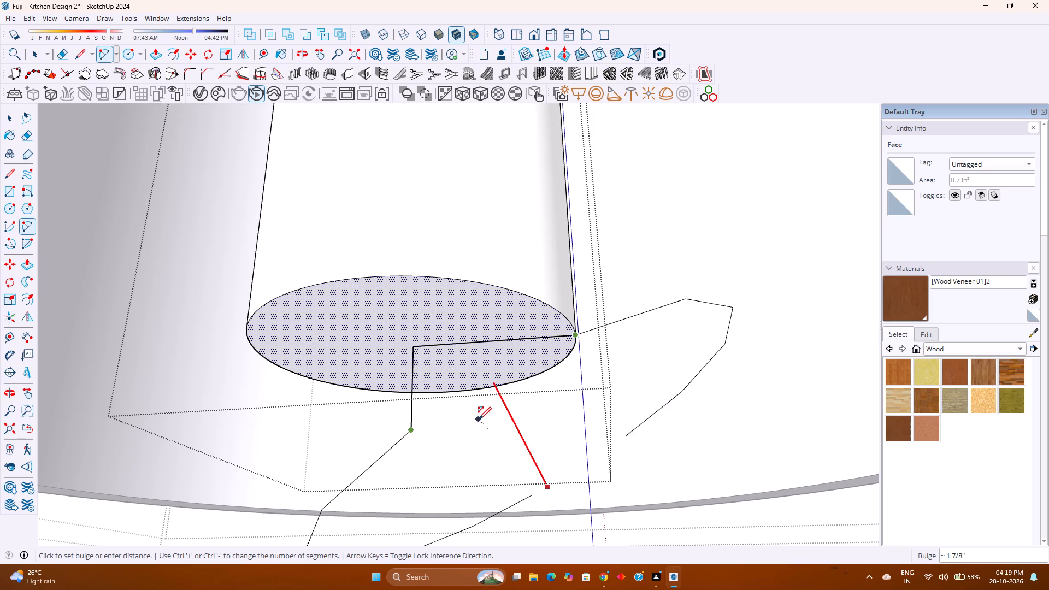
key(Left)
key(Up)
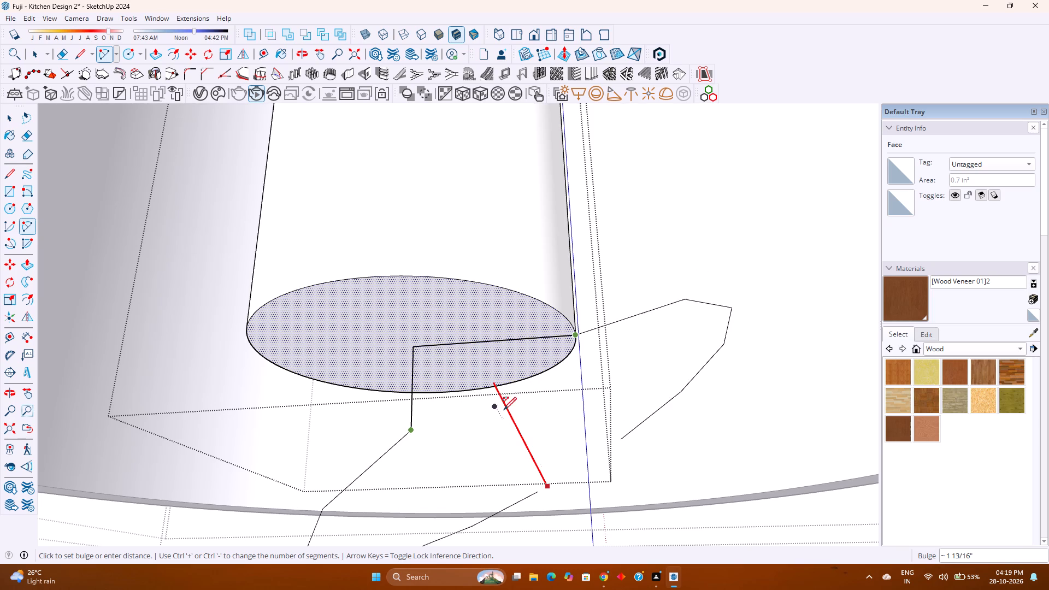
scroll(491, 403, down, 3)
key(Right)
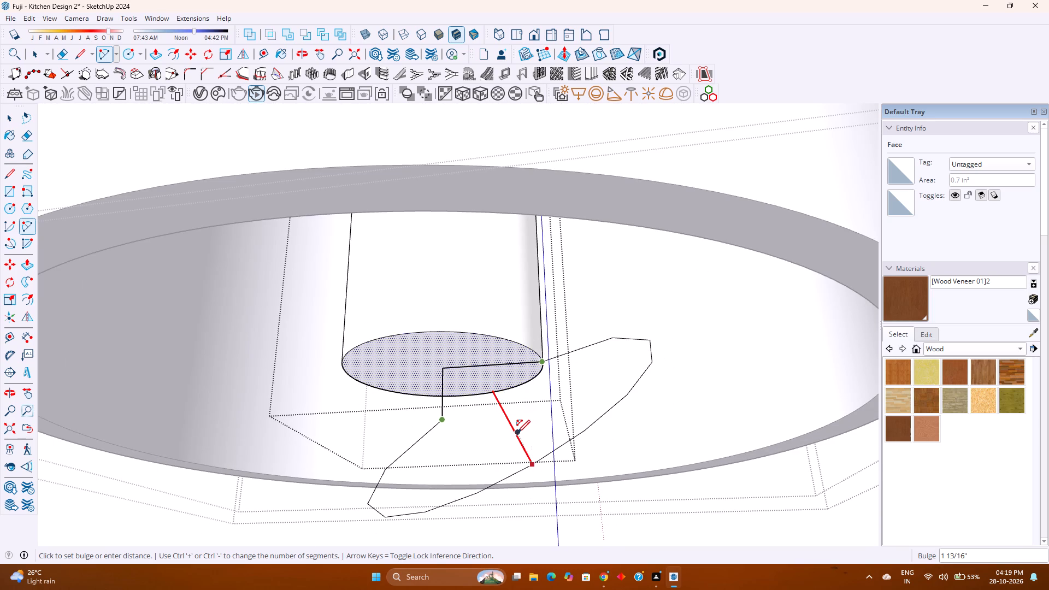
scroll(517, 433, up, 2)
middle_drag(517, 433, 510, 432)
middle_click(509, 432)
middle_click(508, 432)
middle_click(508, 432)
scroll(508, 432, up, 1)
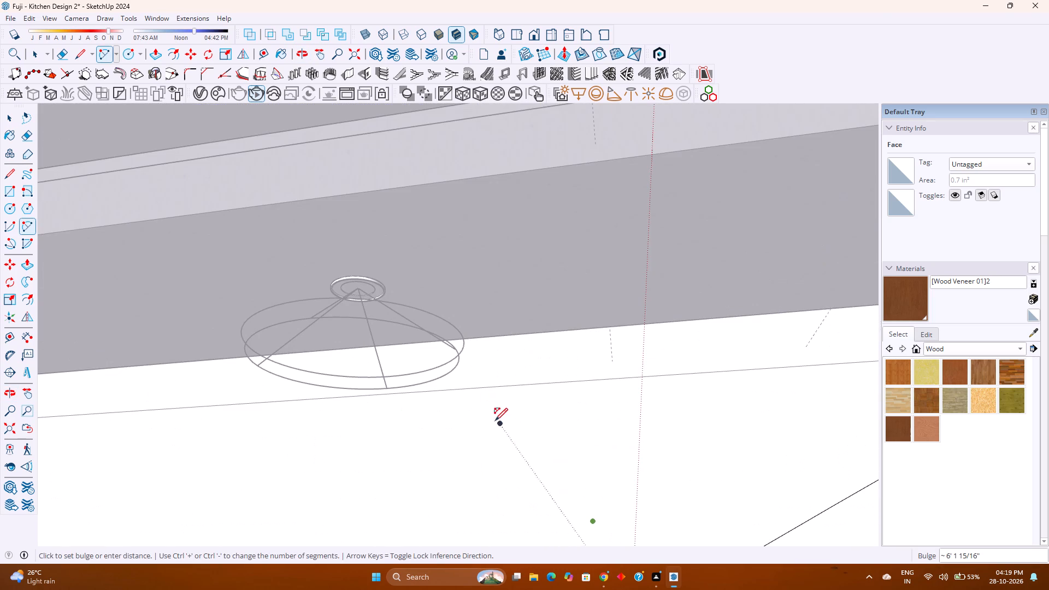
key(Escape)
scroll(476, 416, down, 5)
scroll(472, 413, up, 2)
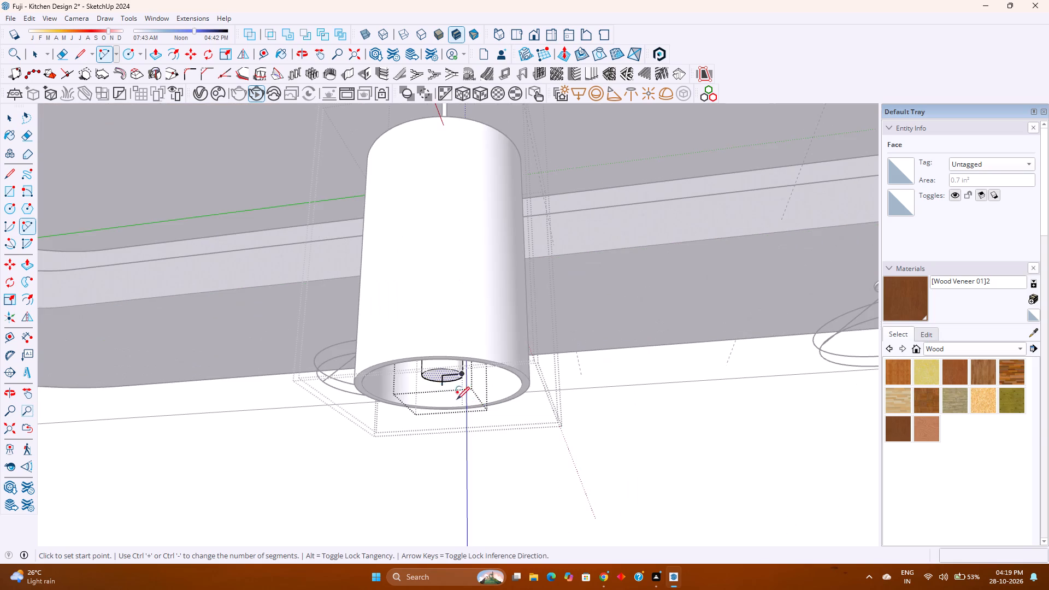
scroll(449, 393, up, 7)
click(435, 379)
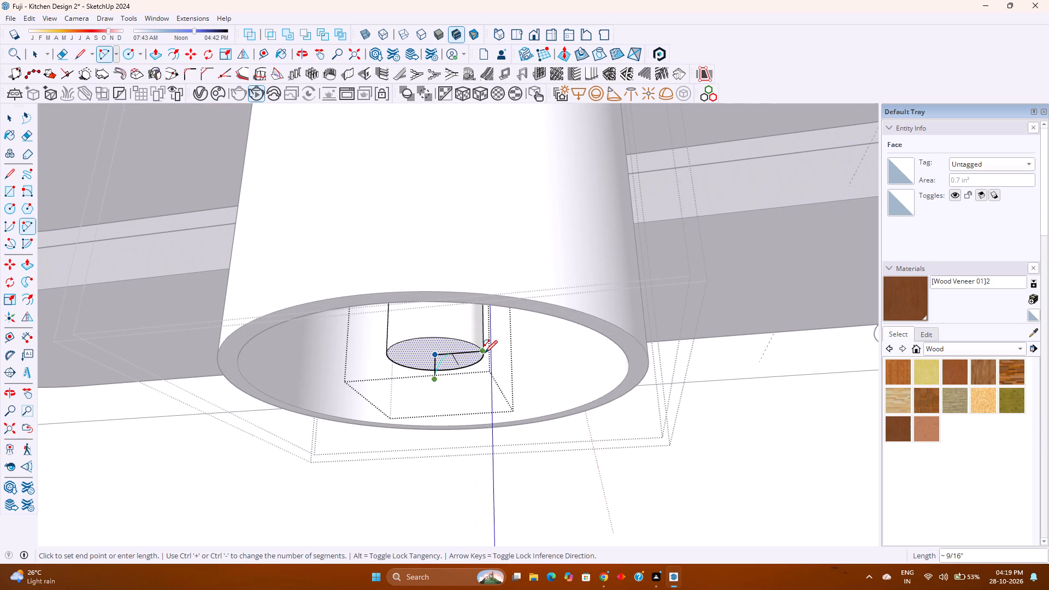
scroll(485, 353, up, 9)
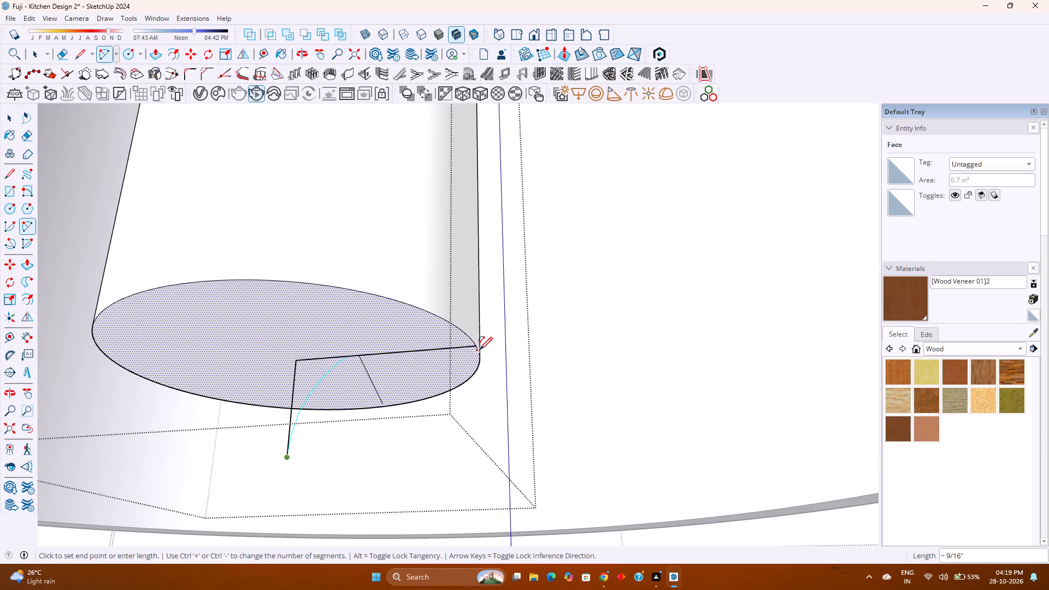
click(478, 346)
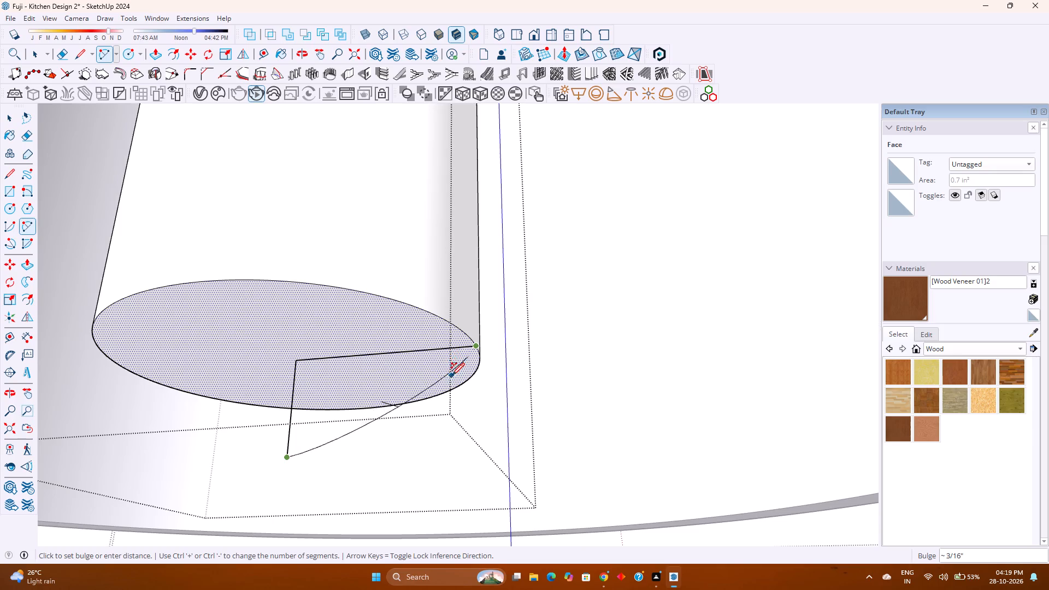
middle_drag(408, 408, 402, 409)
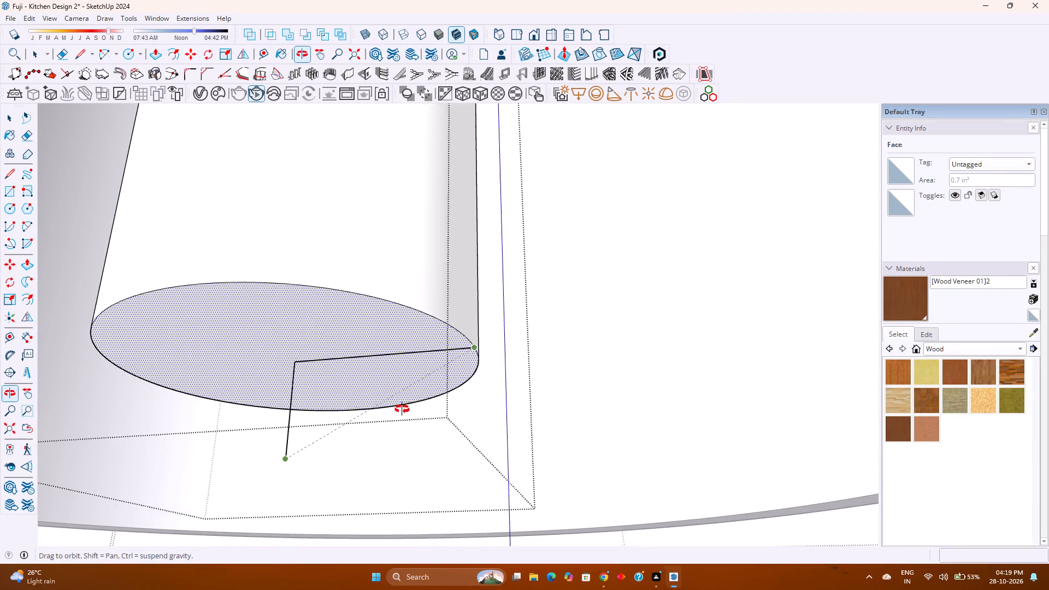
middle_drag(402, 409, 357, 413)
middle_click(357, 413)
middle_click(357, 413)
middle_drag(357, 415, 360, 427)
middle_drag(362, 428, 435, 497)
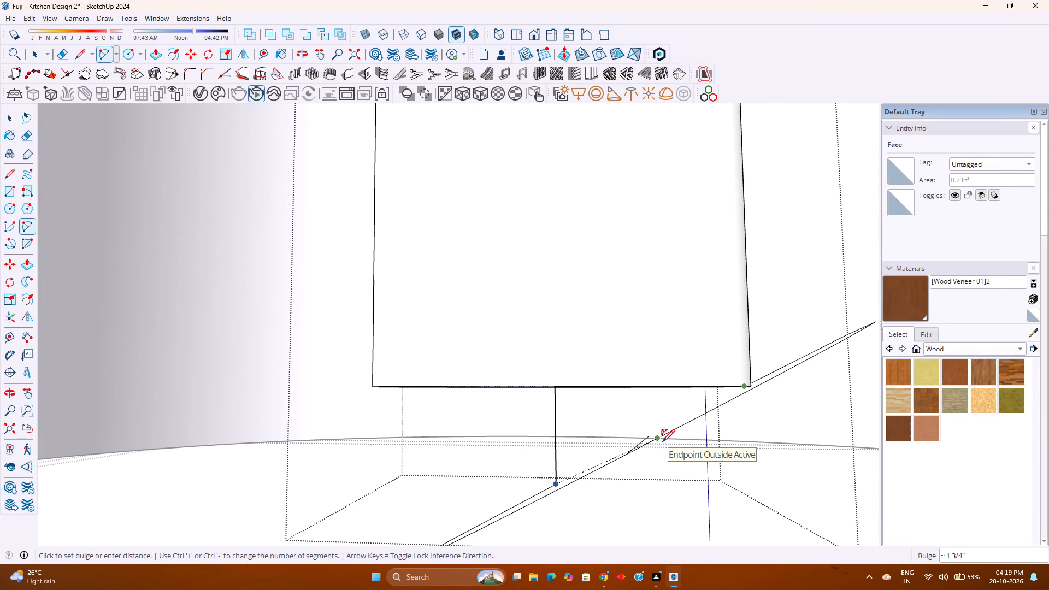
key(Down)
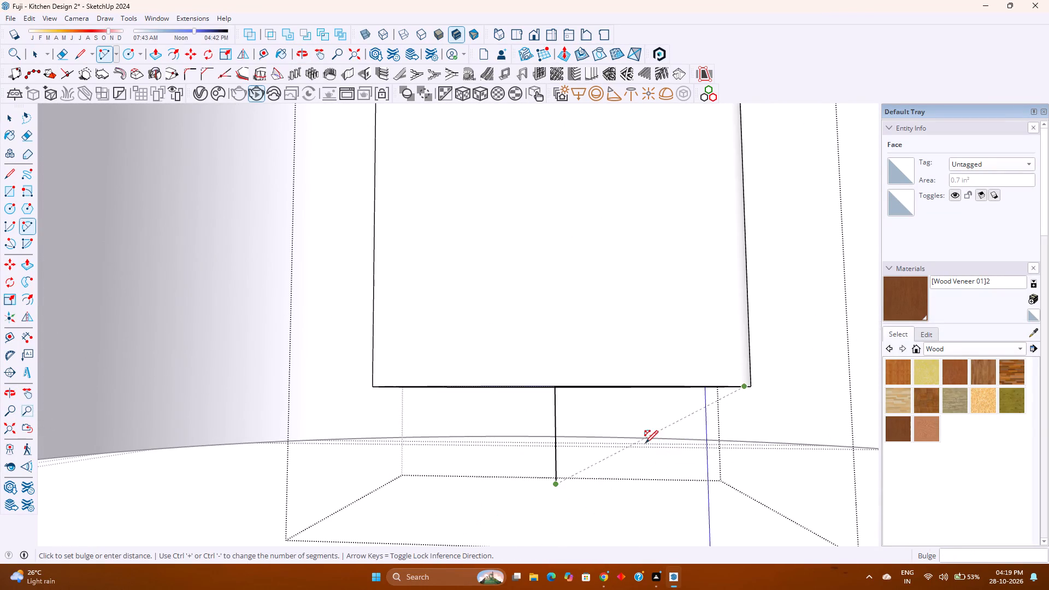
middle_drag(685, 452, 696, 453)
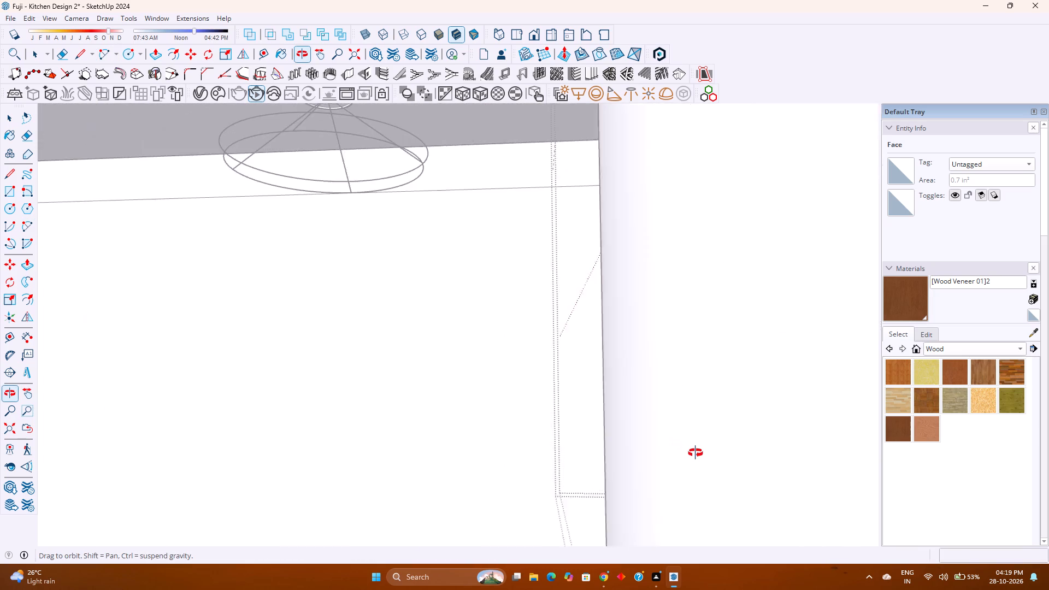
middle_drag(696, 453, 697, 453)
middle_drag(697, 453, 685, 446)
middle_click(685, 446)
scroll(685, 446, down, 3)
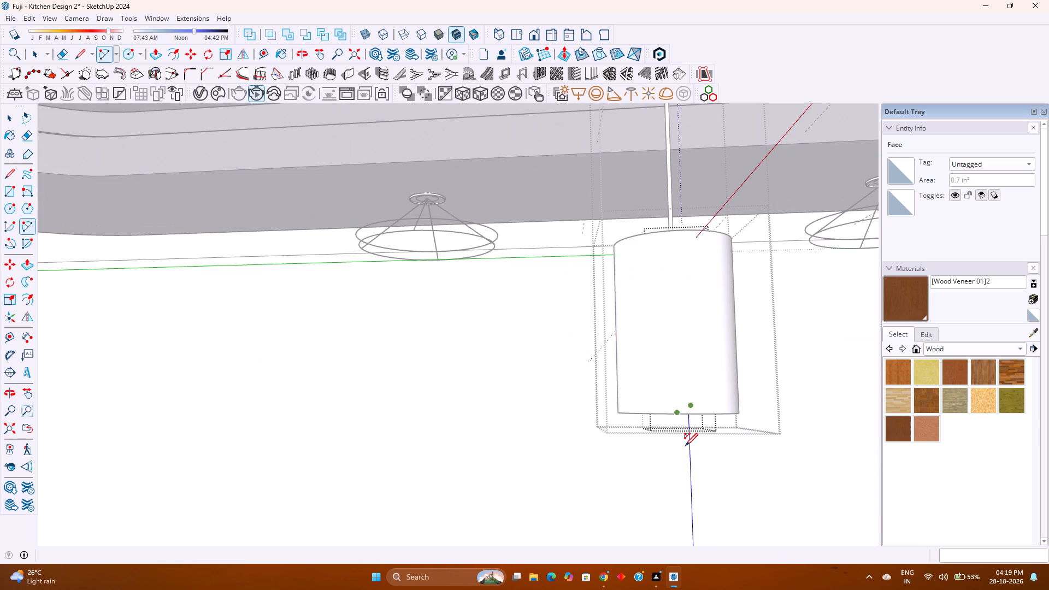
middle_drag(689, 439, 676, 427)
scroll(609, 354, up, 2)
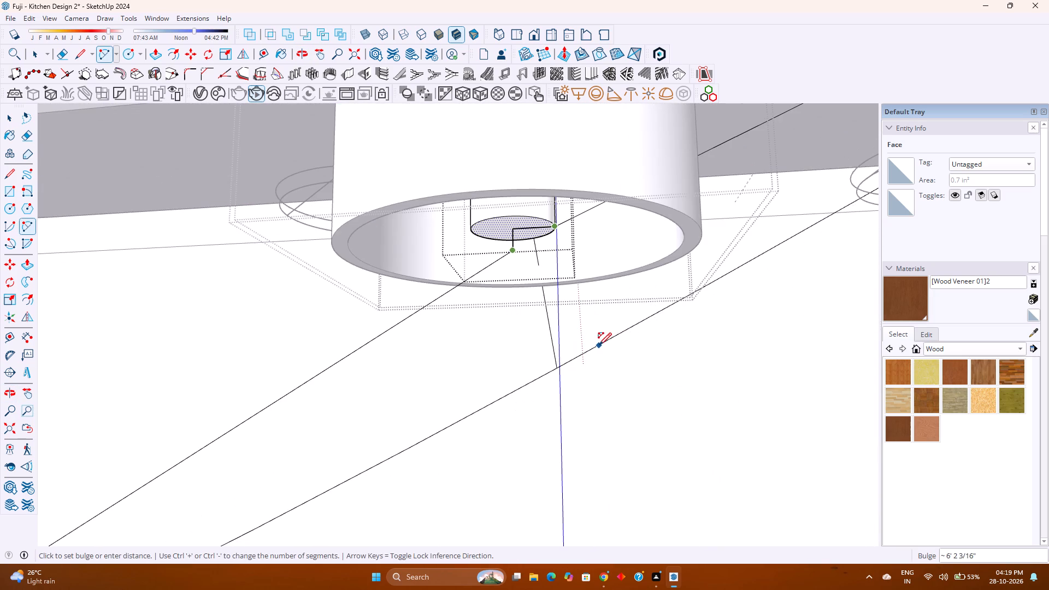
Draw a 1/4" vertical line down from the radial line's outer end and close the rectangle with a line about 1/2" long to the central line.
key(l)
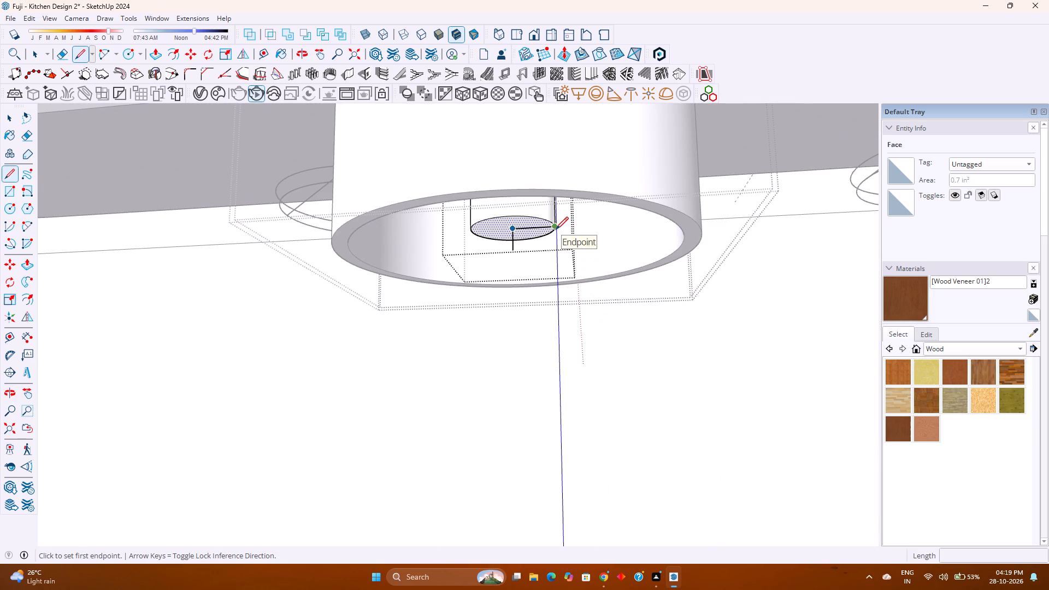
click(556, 229)
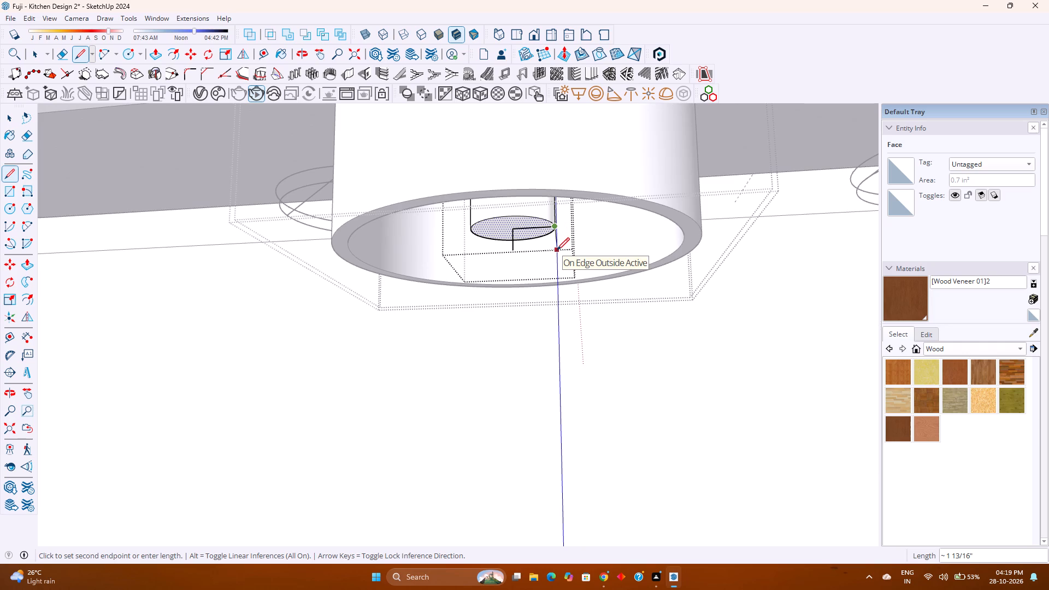
key(Up)
click(544, 284)
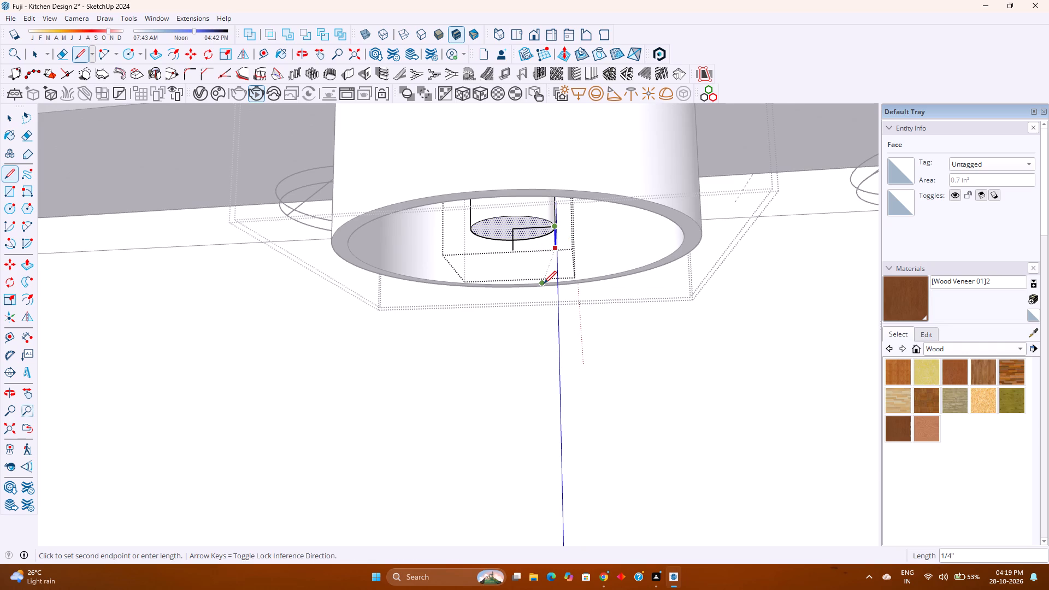
click(514, 250)
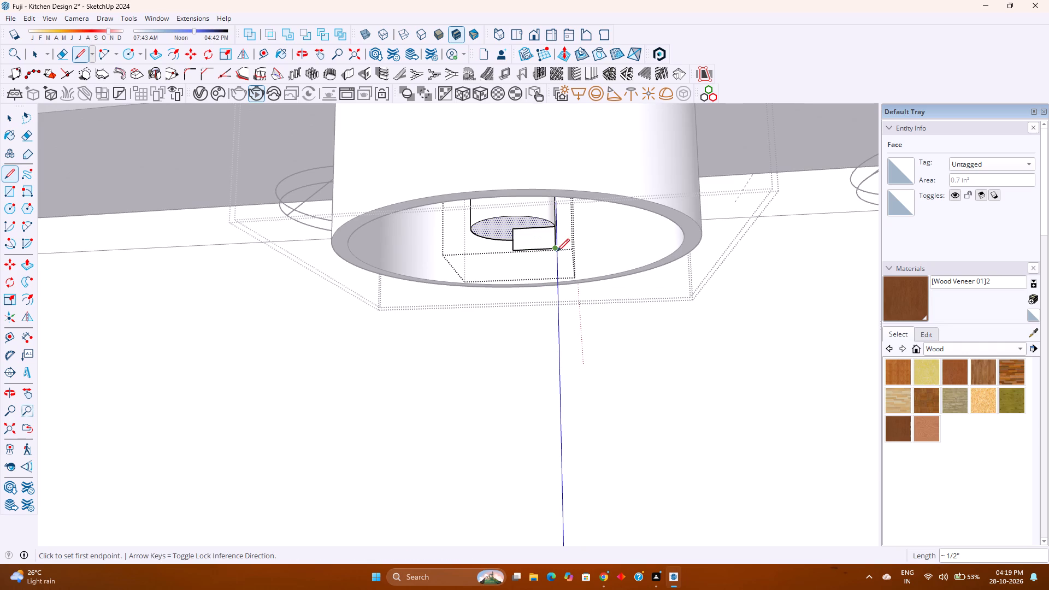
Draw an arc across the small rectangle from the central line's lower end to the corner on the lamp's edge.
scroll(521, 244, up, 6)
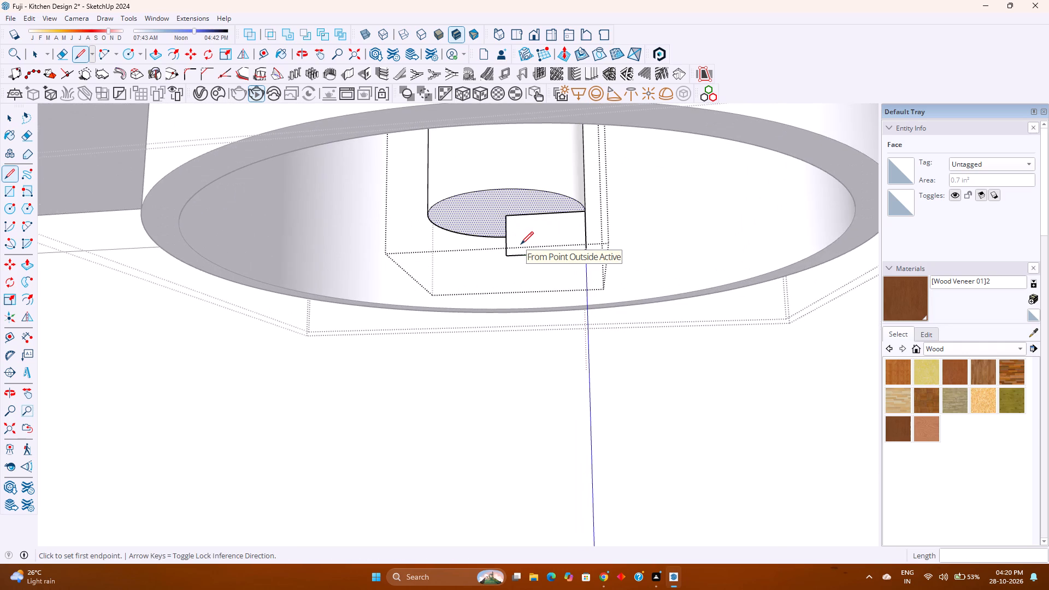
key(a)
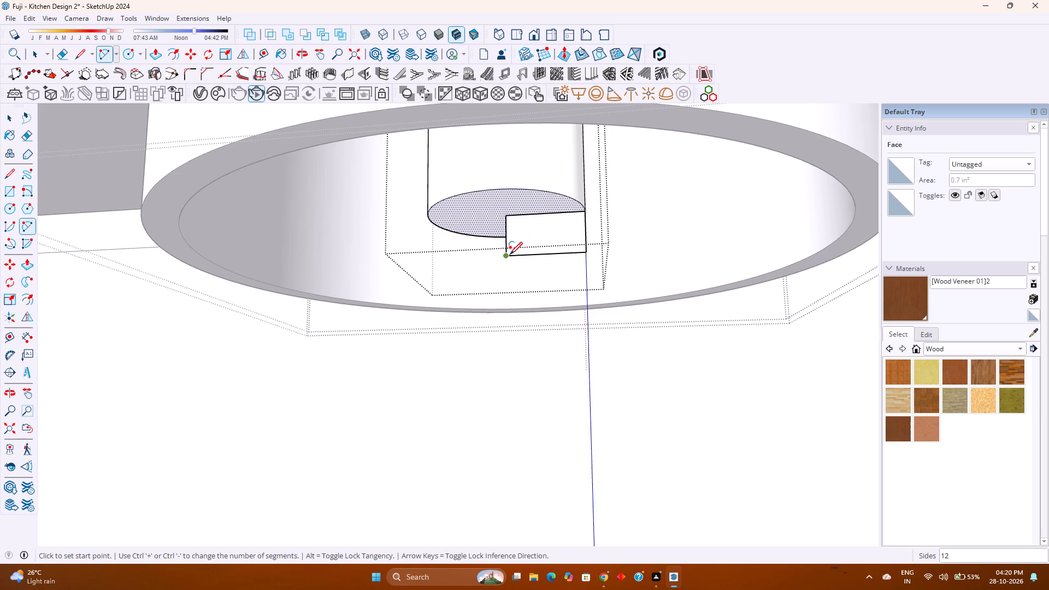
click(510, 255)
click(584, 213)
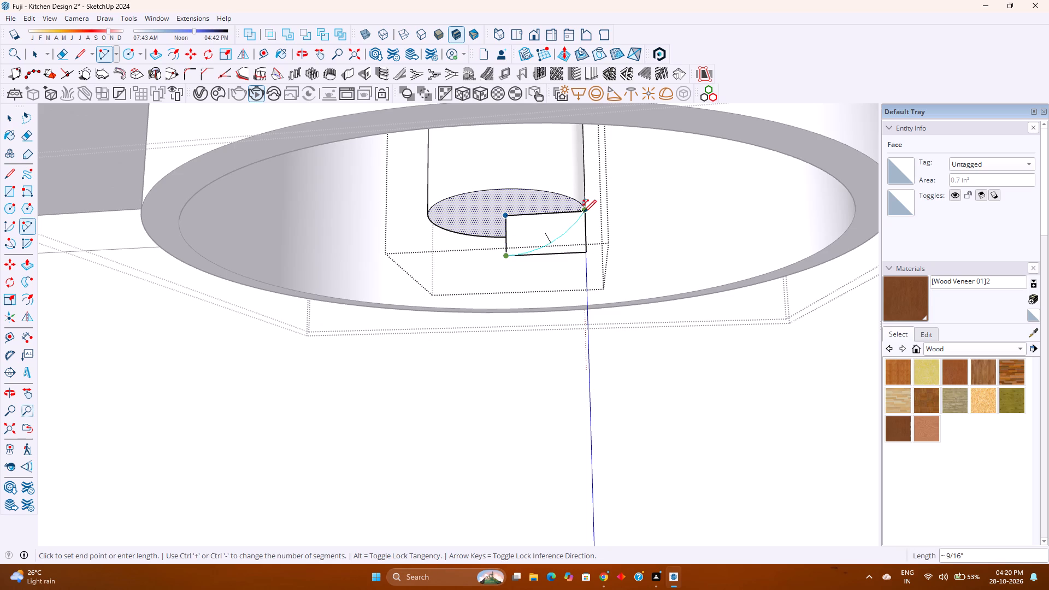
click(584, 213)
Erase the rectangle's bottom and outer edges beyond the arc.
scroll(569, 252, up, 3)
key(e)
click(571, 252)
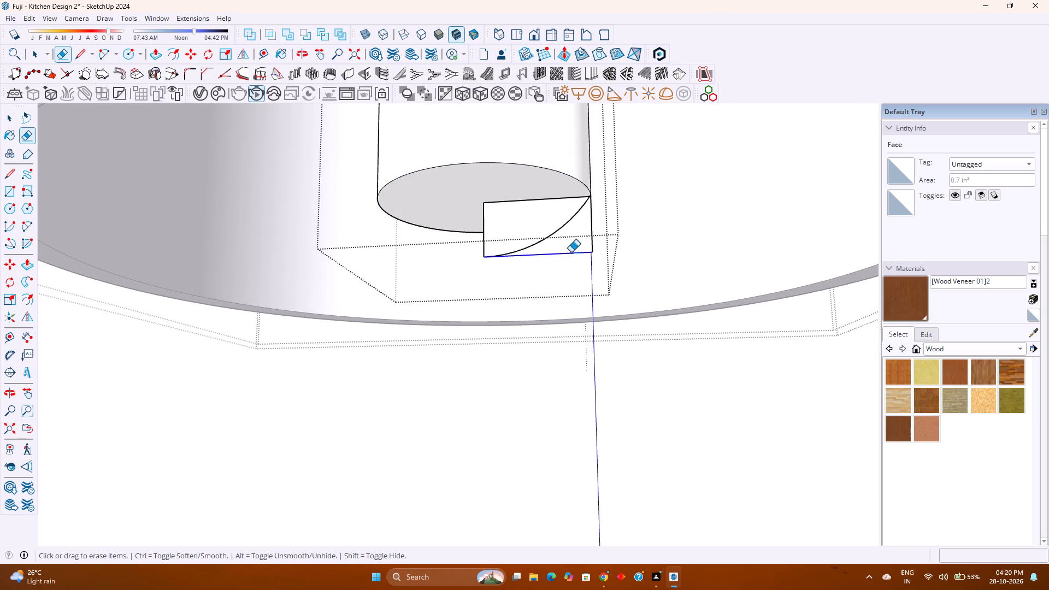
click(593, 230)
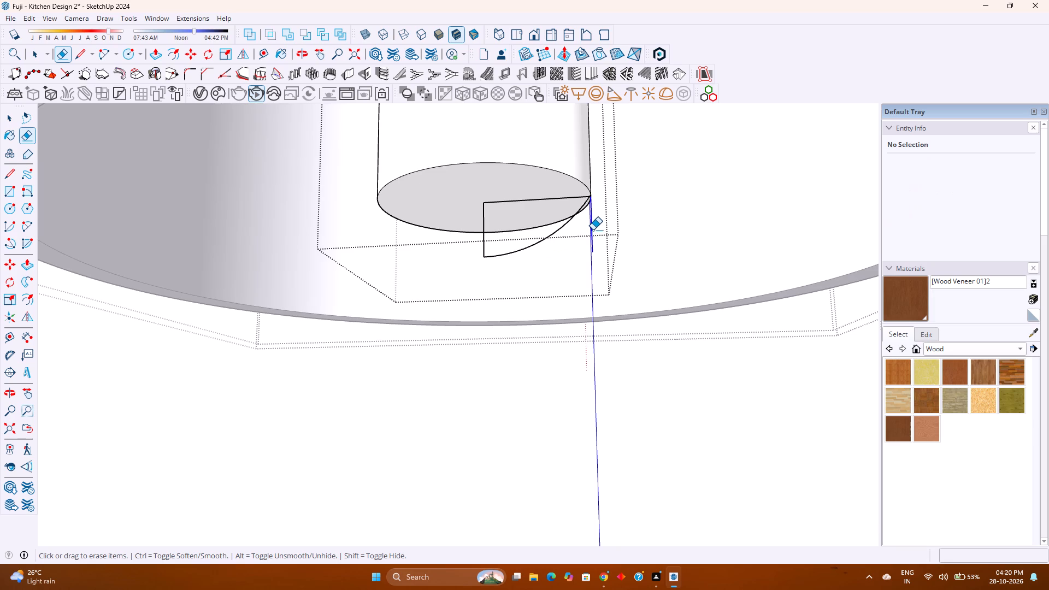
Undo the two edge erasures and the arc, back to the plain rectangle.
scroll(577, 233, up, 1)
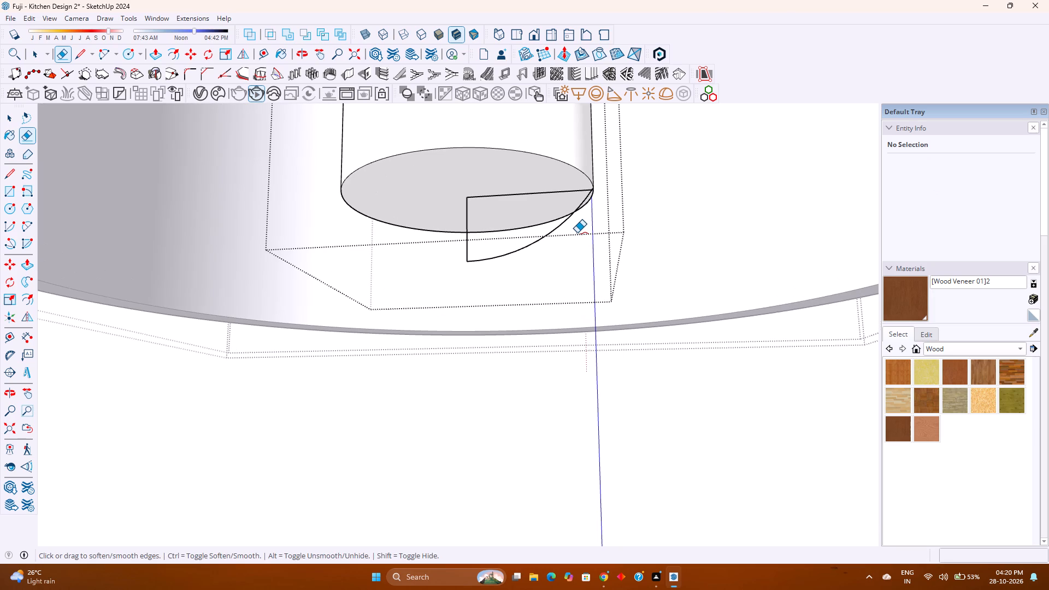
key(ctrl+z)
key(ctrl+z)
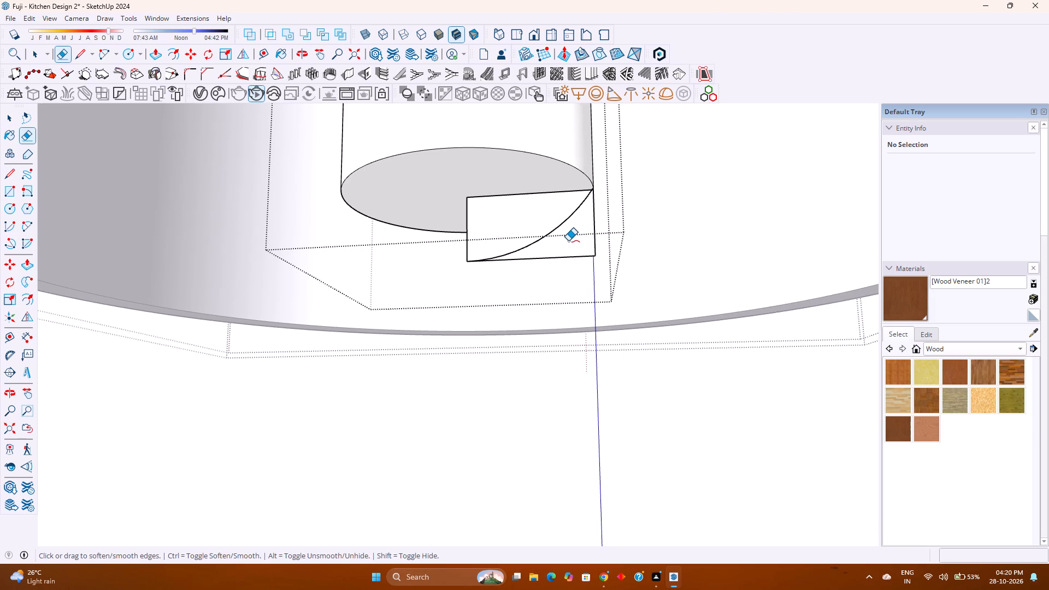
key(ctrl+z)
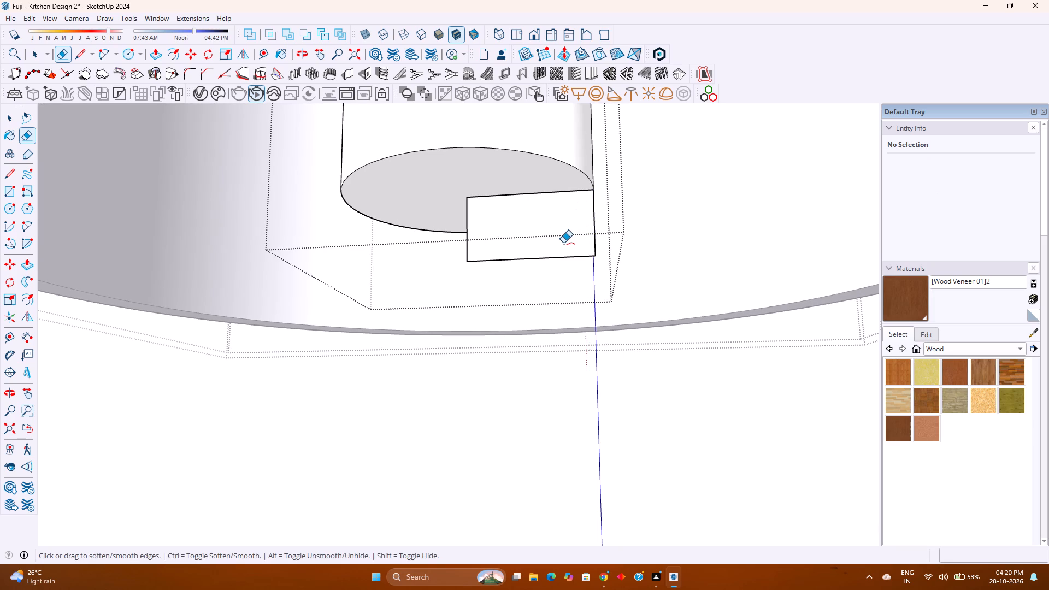
Draw an arc with a 1/16" bulge from the rectangle's corner on the lamp's edge to the central line's lower end.
key(a)
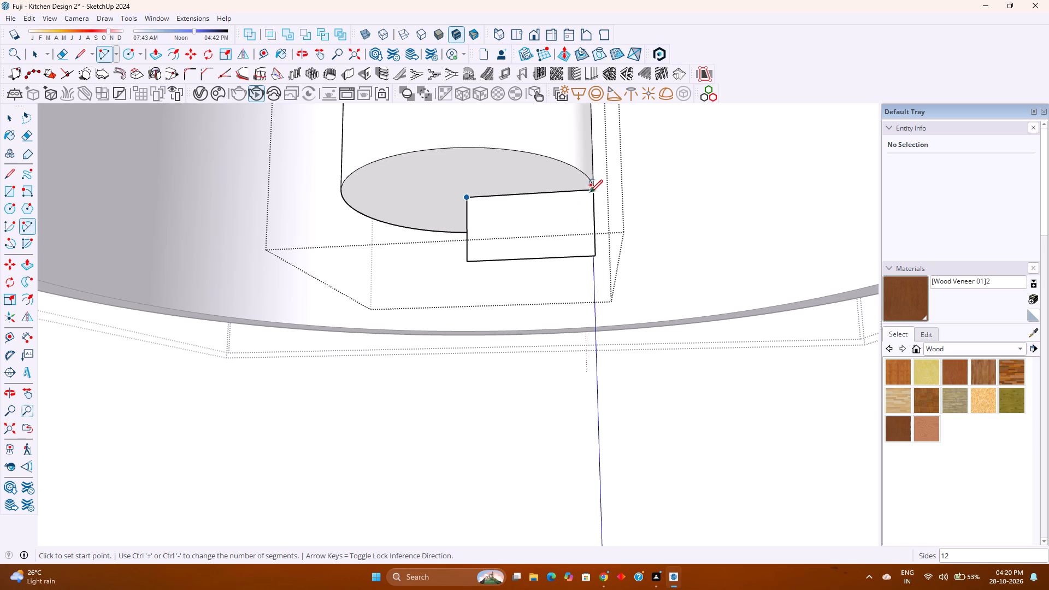
click(592, 190)
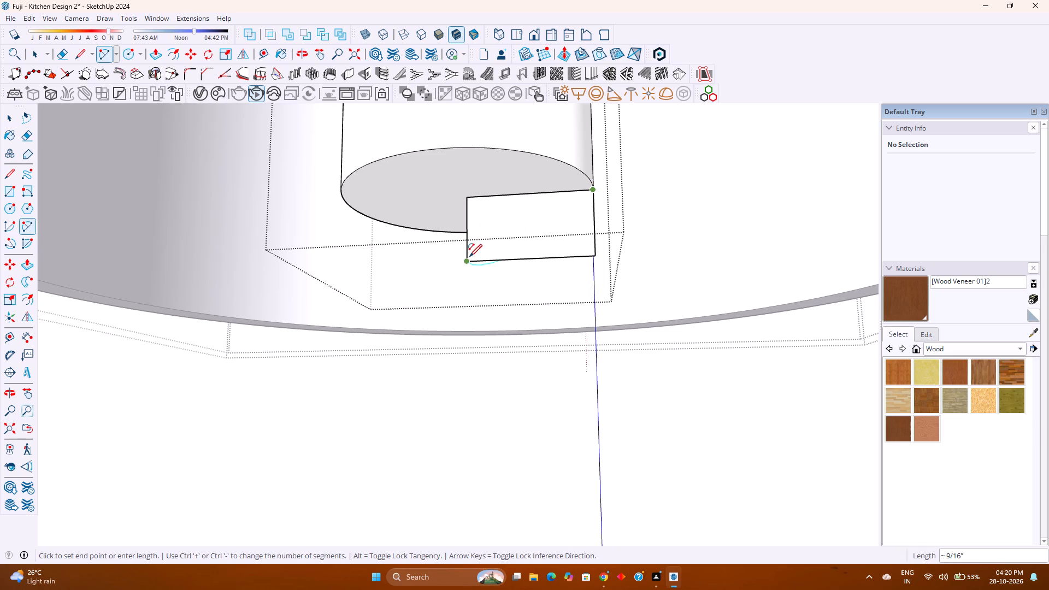
click(469, 257)
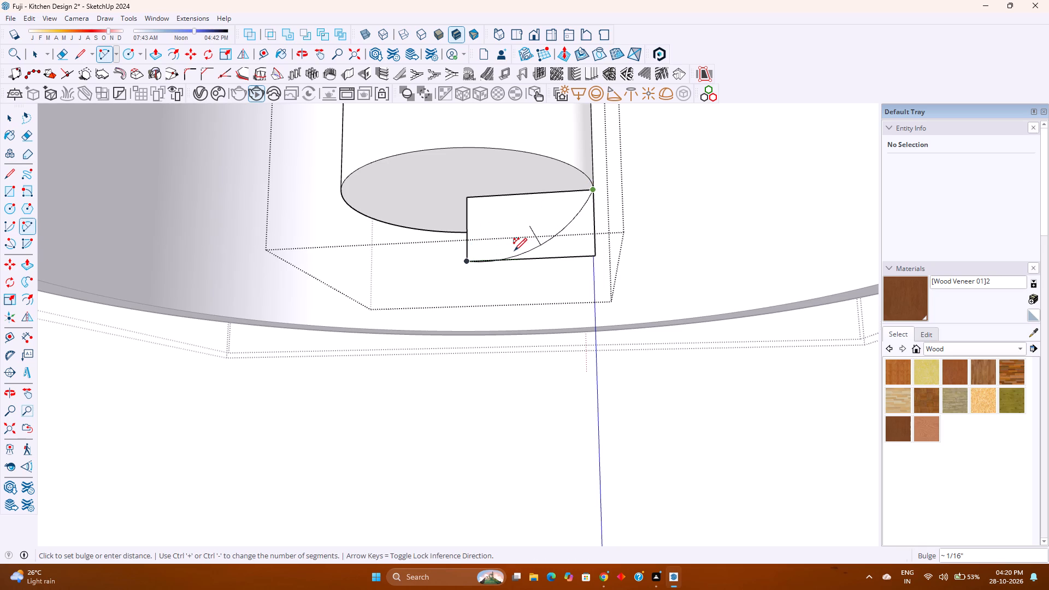
click(503, 251)
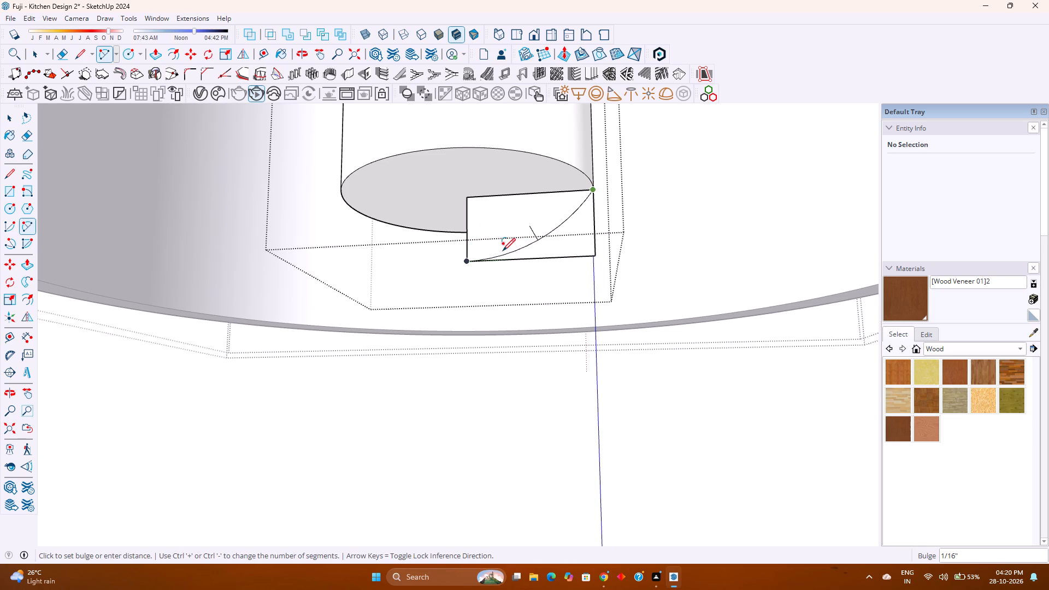
Erase the rectangle's bottom and outer edges, leaving only the curved quarter profile under the lamp's bottom face.
scroll(556, 256, up, 2)
key(e)
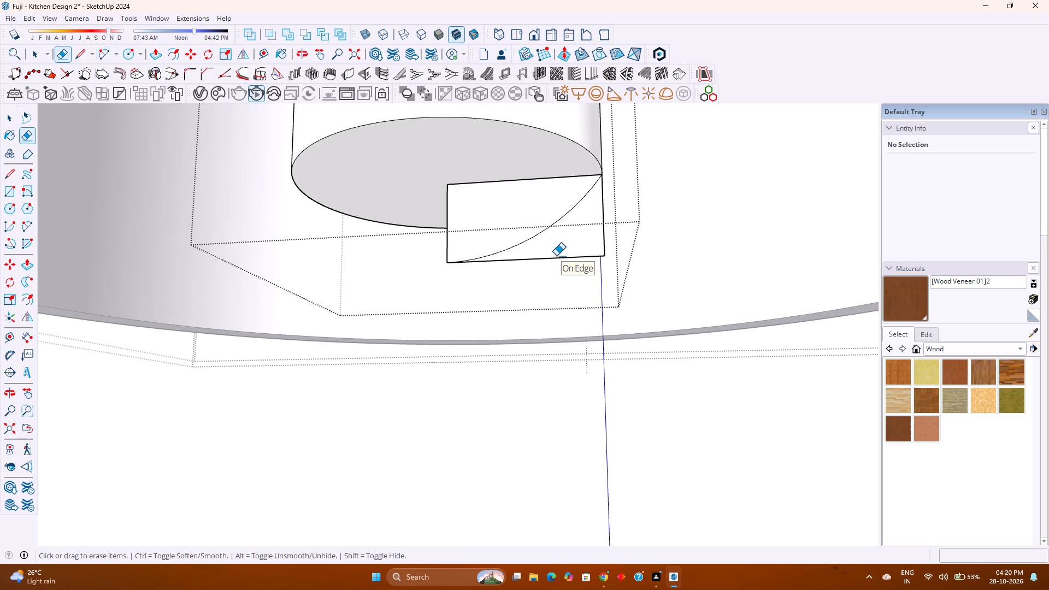
click(559, 257)
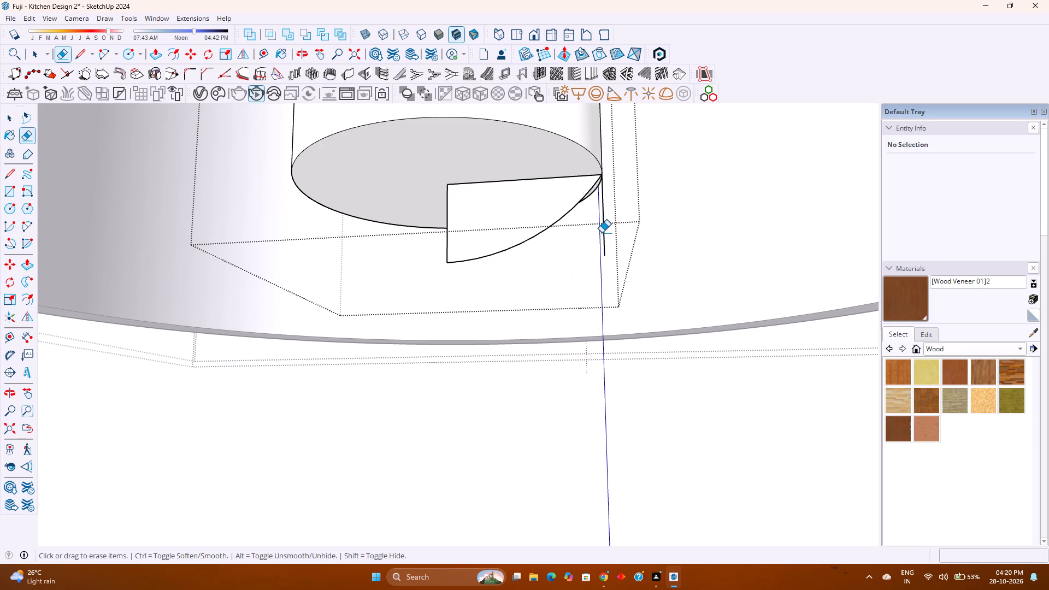
click(602, 233)
click(604, 231)
Sweep the curved quarter profile around the inner lamp's circular bottom face with Follow Me and check the lamp's underside.
key(space)
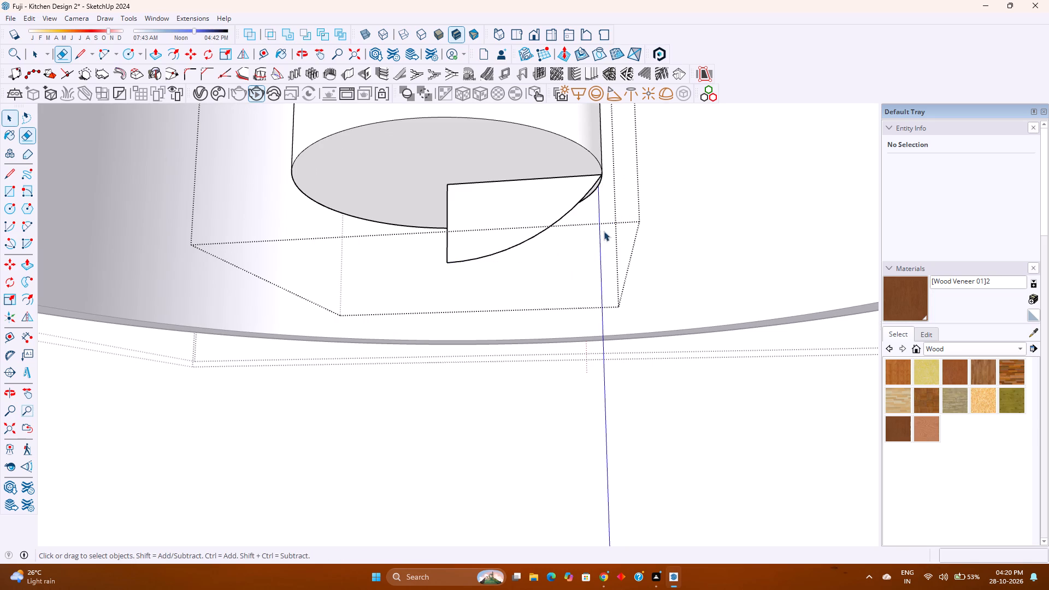
click(478, 140)
click(478, 139)
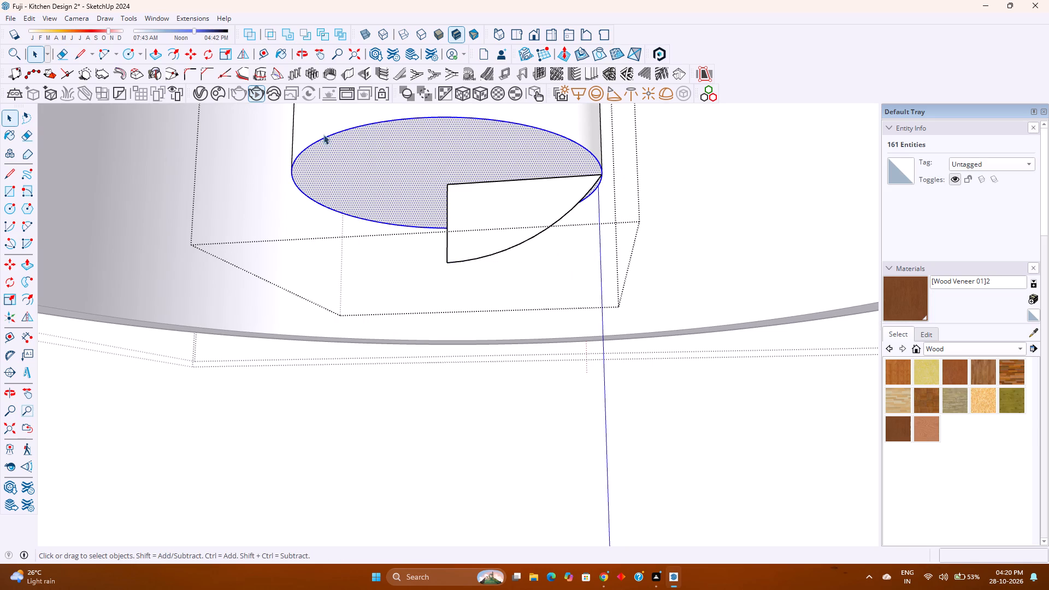
click(25, 278)
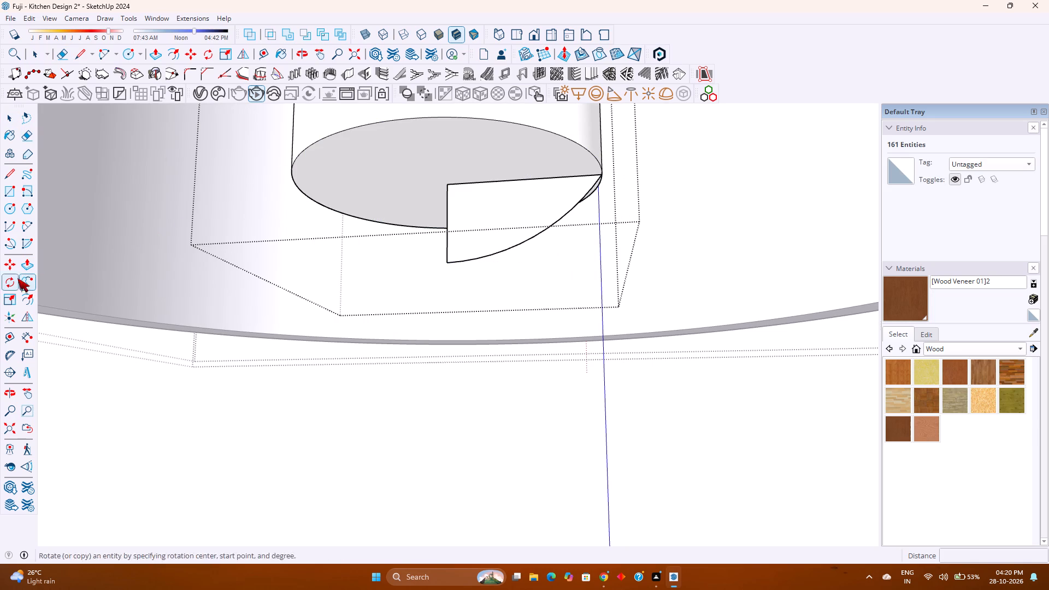
click(471, 221)
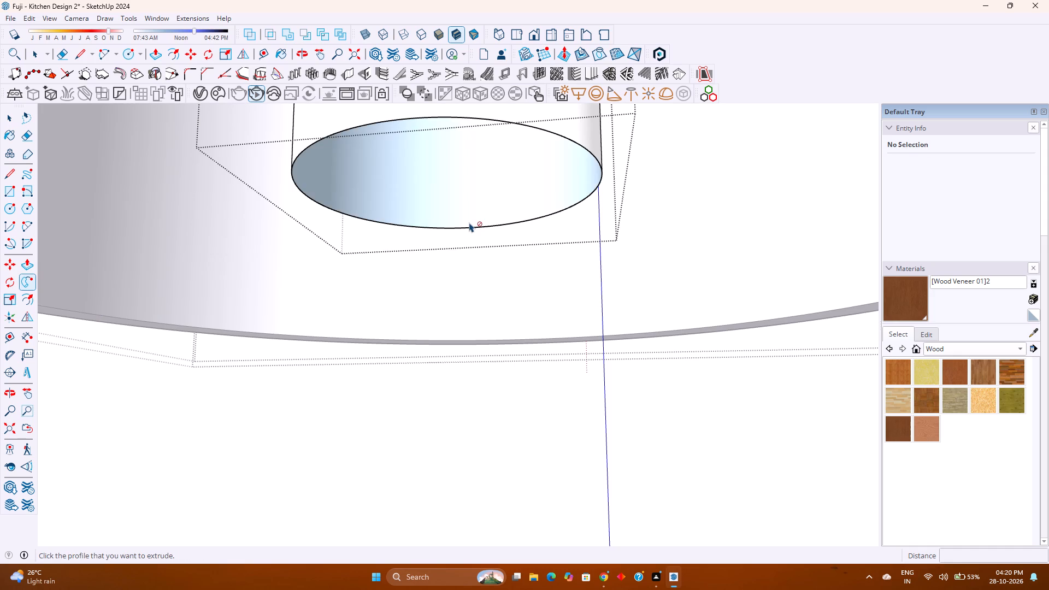
scroll(469, 222, down, 1)
middle_drag(468, 222, 763, 98)
middle_click(763, 98)
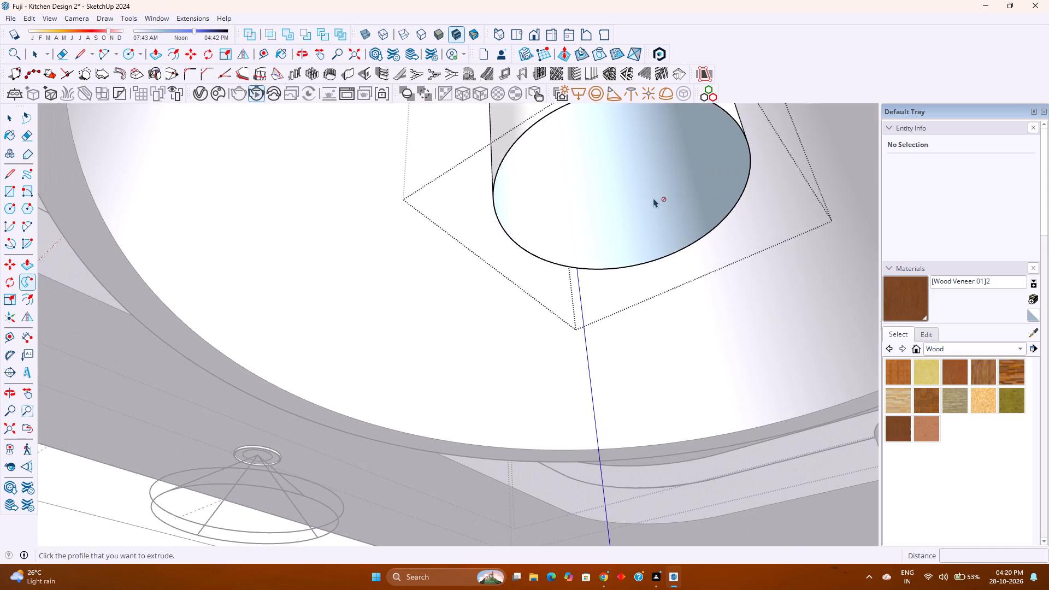
middle_drag(650, 193, 352, 214)
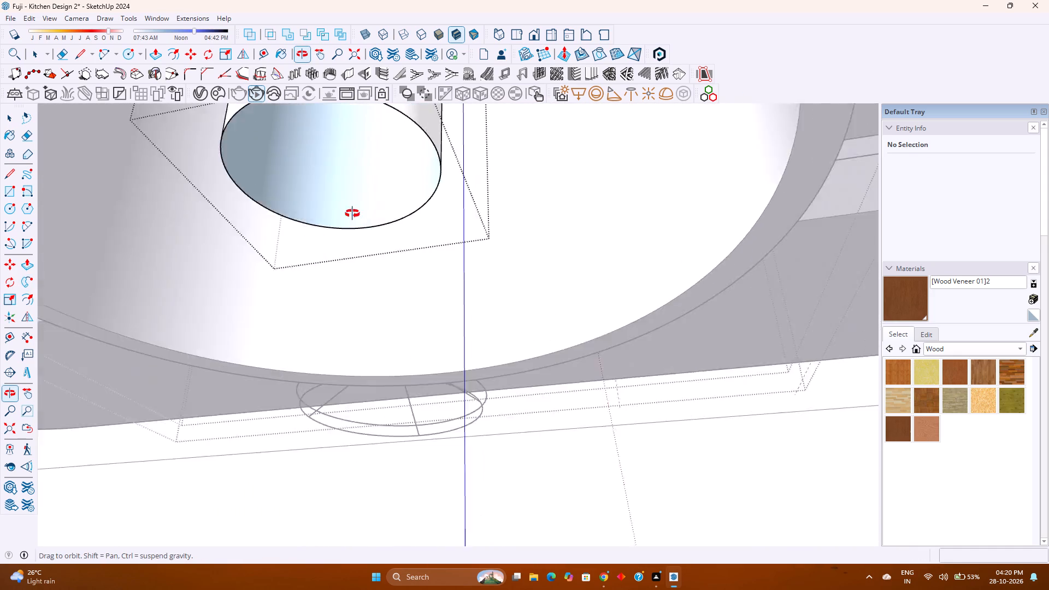
middle_drag(352, 214, 498, 285)
middle_click(452, 164)
scroll(452, 163, down, 5)
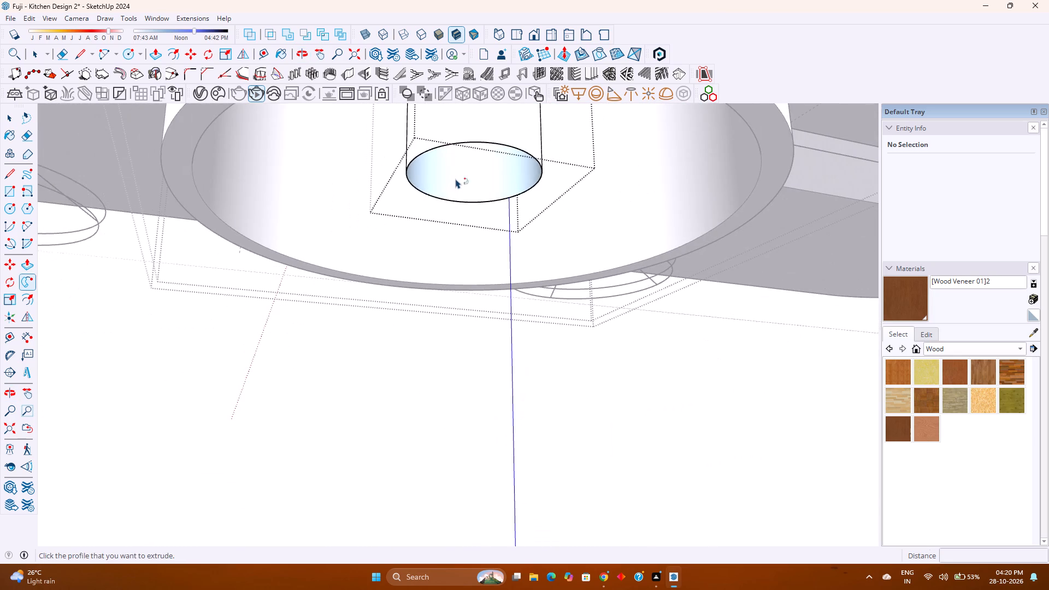
Examine the swept underside of the inner lamp and the pendant lights in the kitchen from several viewpoints.
middle_drag(446, 185, 523, 93)
middle_drag(510, 174, 582, 97)
middle_click(583, 97)
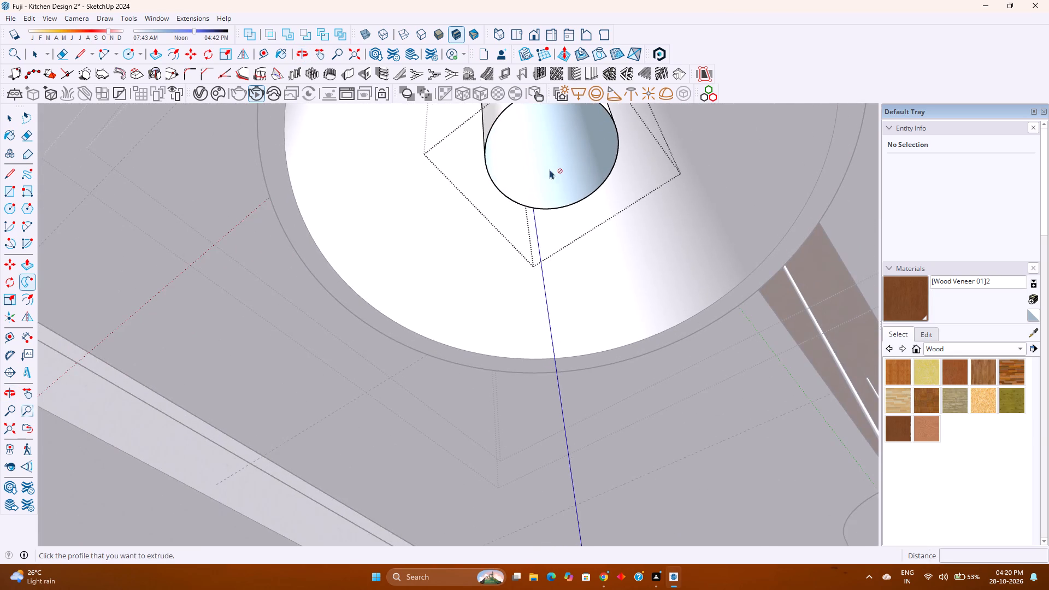
shift+middle_drag(550, 169, 467, 250)
middle_drag(463, 255, 658, 125)
middle_click(658, 125)
middle_drag(562, 222, 504, 215)
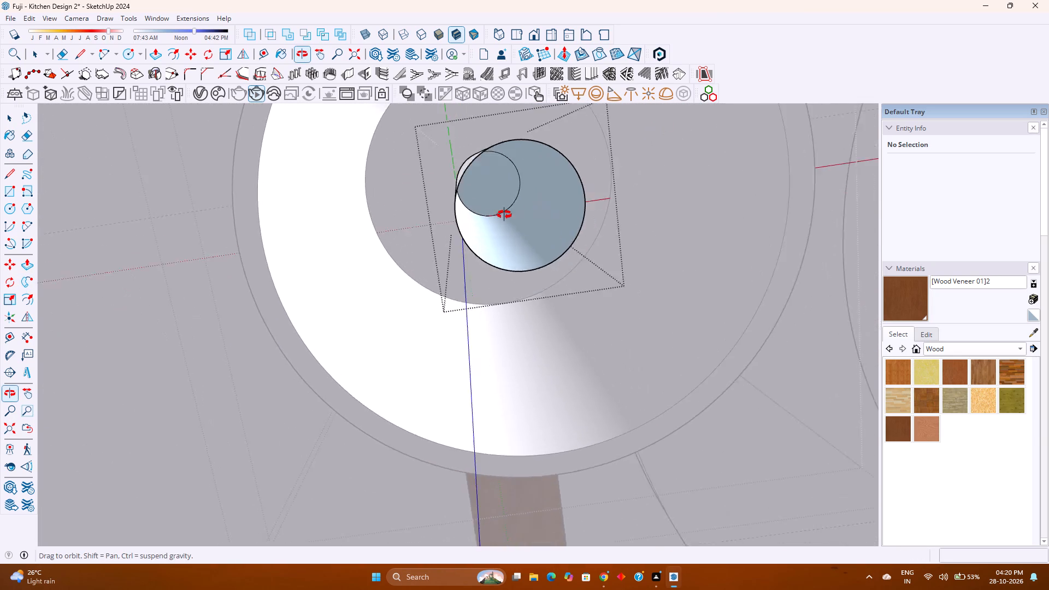
middle_drag(504, 215, 461, 269)
middle_click(461, 269)
scroll(451, 284, down, 9)
middle_drag(451, 284, 273, 418)
middle_click(270, 425)
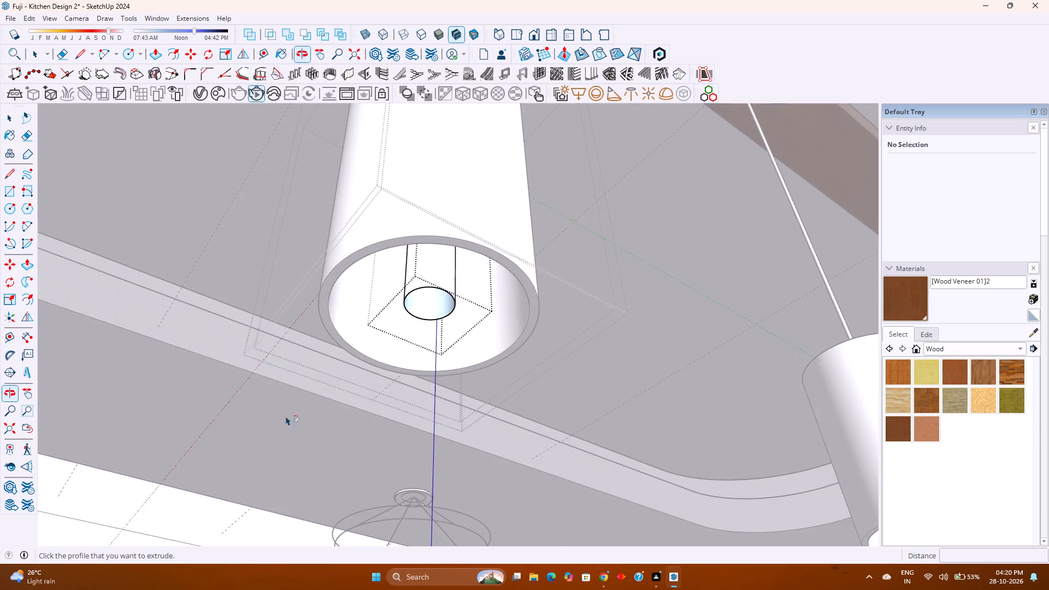
scroll(357, 364, down, 4)
middle_drag(368, 357, 271, 459)
middle_click(271, 460)
shift+middle_drag(382, 347, 428, 292)
shift+middle_click(434, 287)
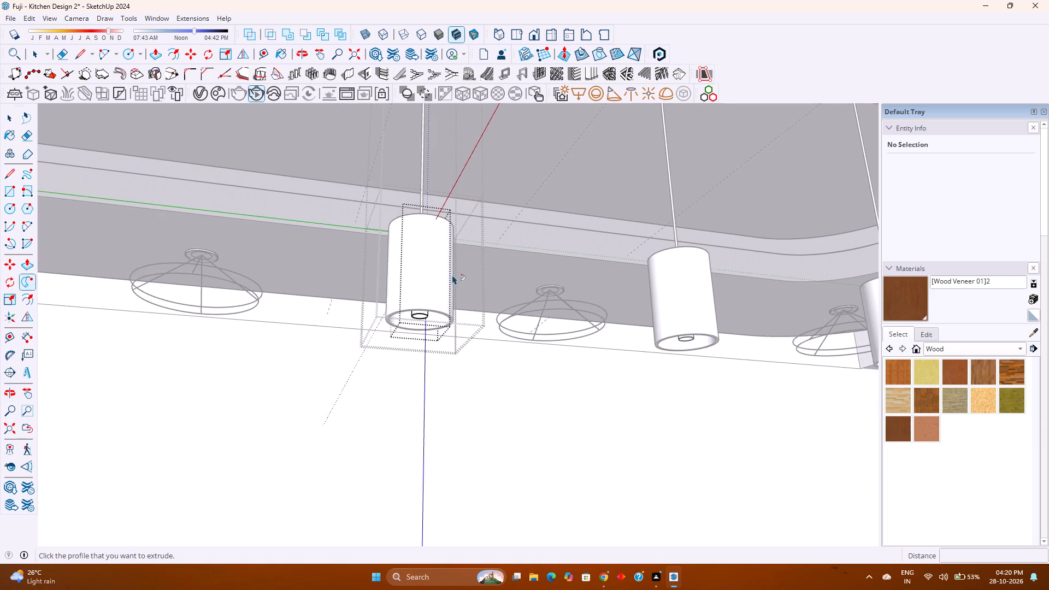
middle_drag(452, 285, 328, 459)
middle_click(328, 459)
scroll(439, 362, down, 5)
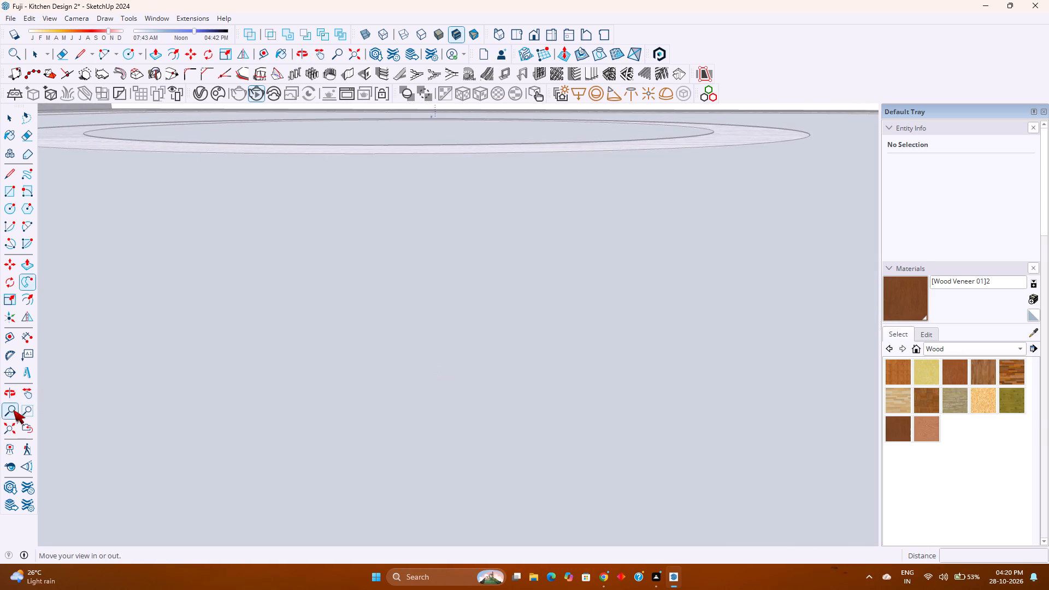
click(8, 426)
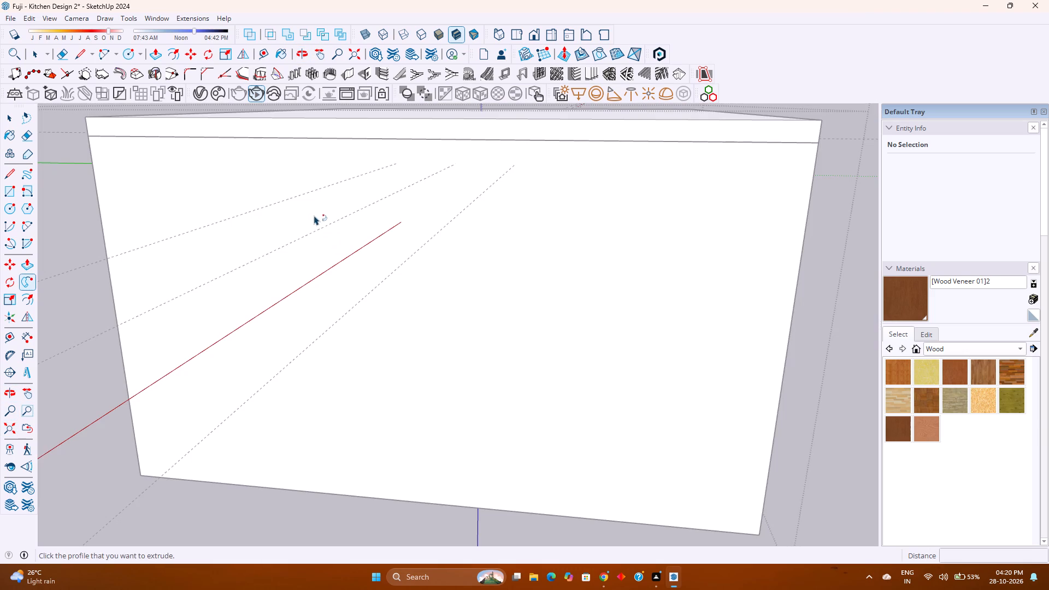
middle_drag(375, 281, 70, 211)
middle_click(70, 211)
scroll(316, 270, down, 1)
shift+middle_drag(520, 300, 287, 327)
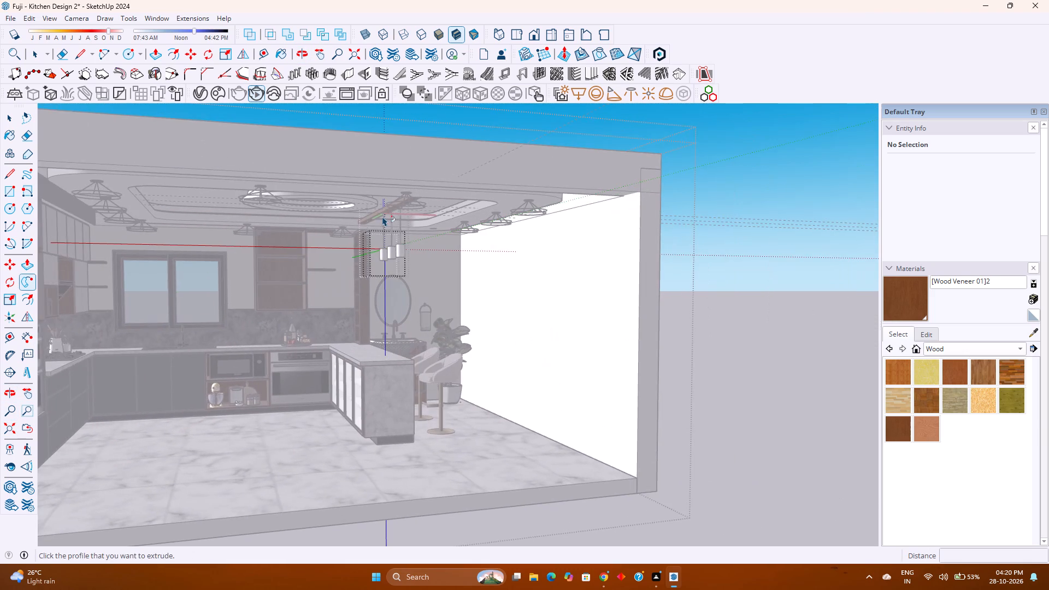
scroll(392, 225, up, 10)
middle_drag(388, 257, 477, 187)
middle_click(480, 185)
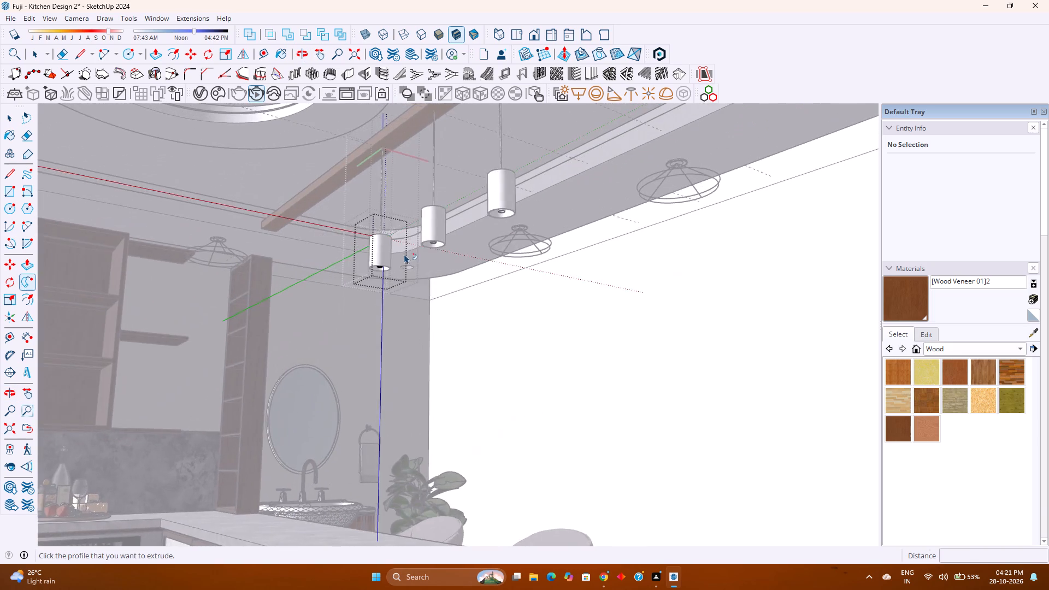
scroll(403, 254, up, 4)
scroll(465, 239, up, 8)
scroll(233, 355, up, 3)
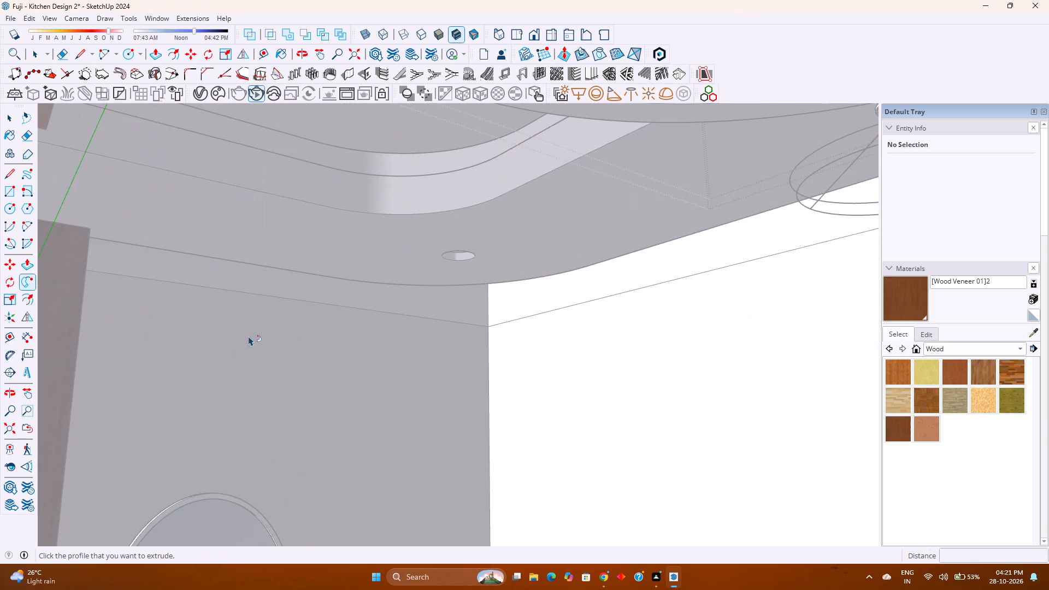
scroll(260, 327, down, 2)
scroll(286, 298, up, 4)
middle_drag(305, 280, 375, 249)
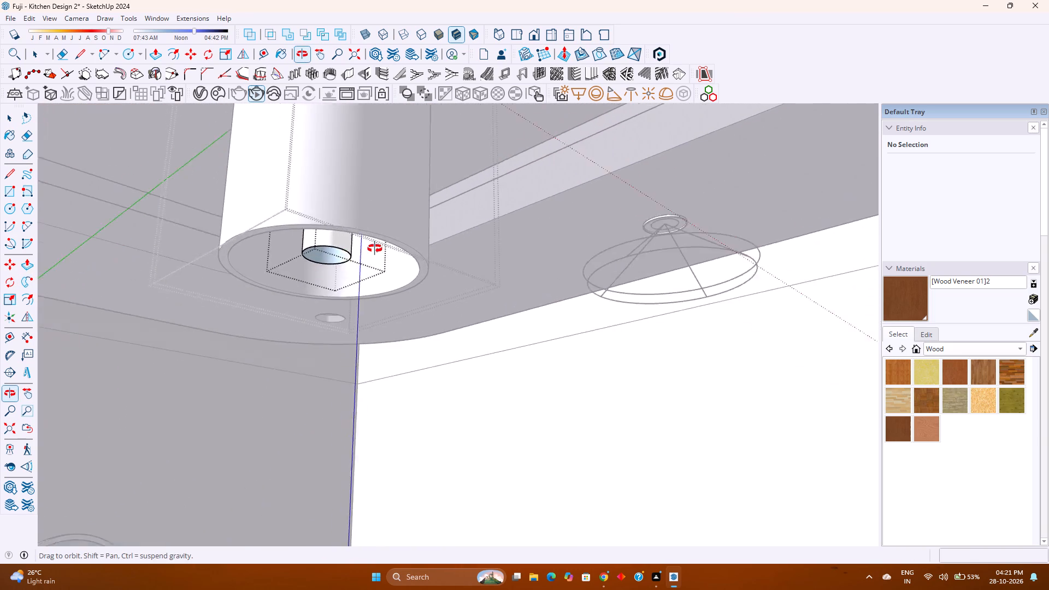
middle_drag(375, 249, 433, 239)
middle_click(433, 239)
Undo the sweep, the profile's edge erasures, its arc and the rectangle's lines, back to the inner lamp's plain circular bottom face.
key(ctrl+z)
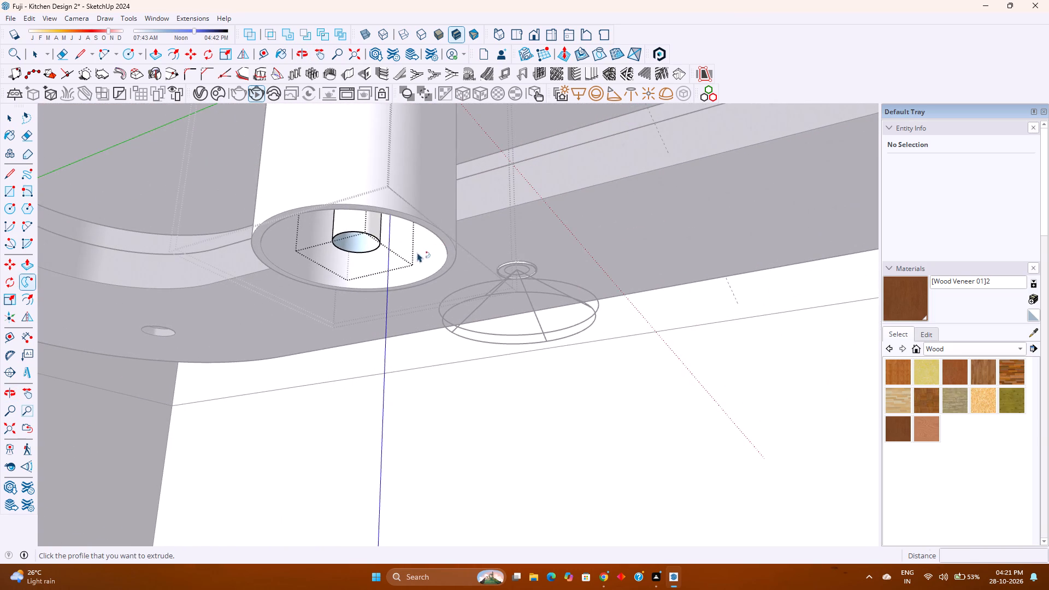
scroll(366, 254, up, 8)
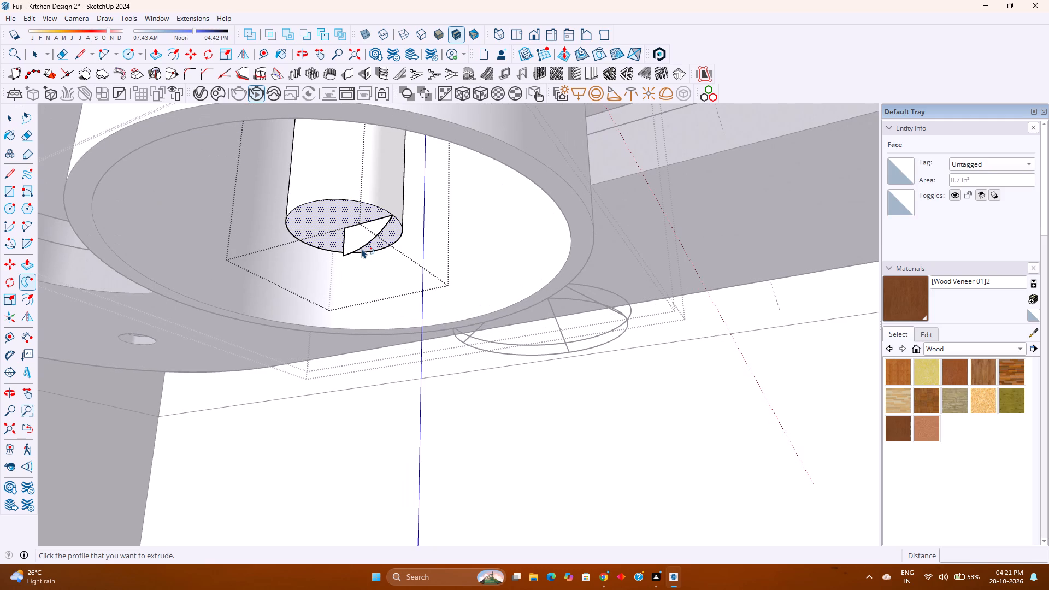
key(ctrl+z)
key(ctrl+z)
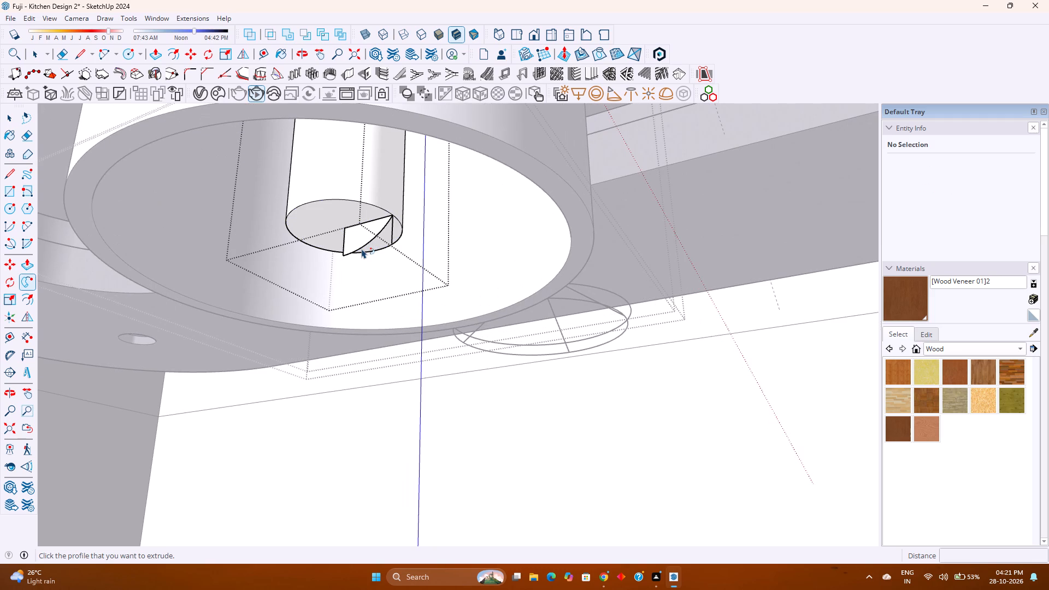
key(ctrl+z)
key(ctrl+z)
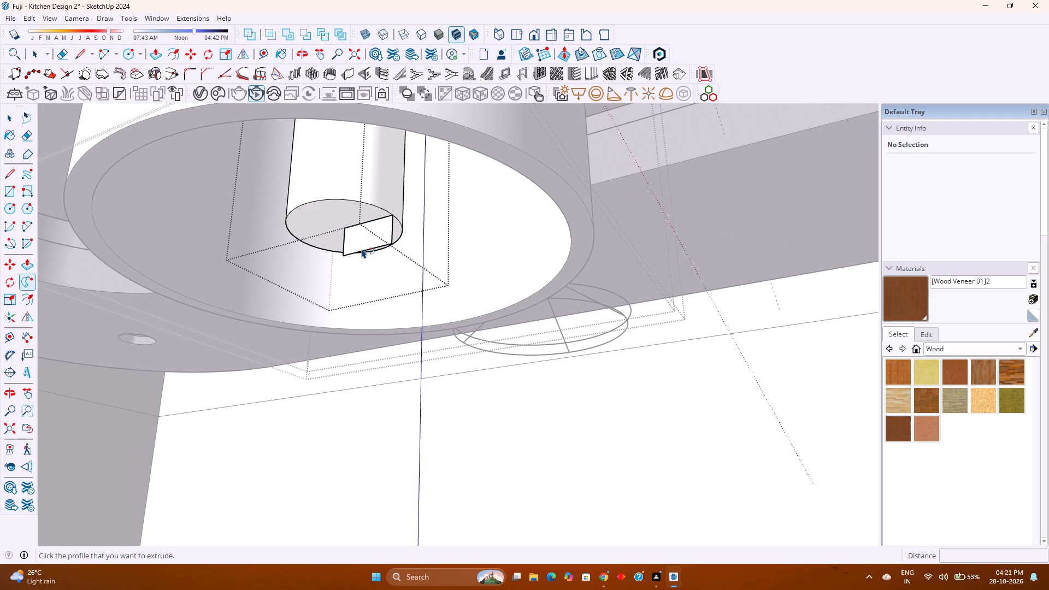
key(ctrl+z)
key(ctrl+z)
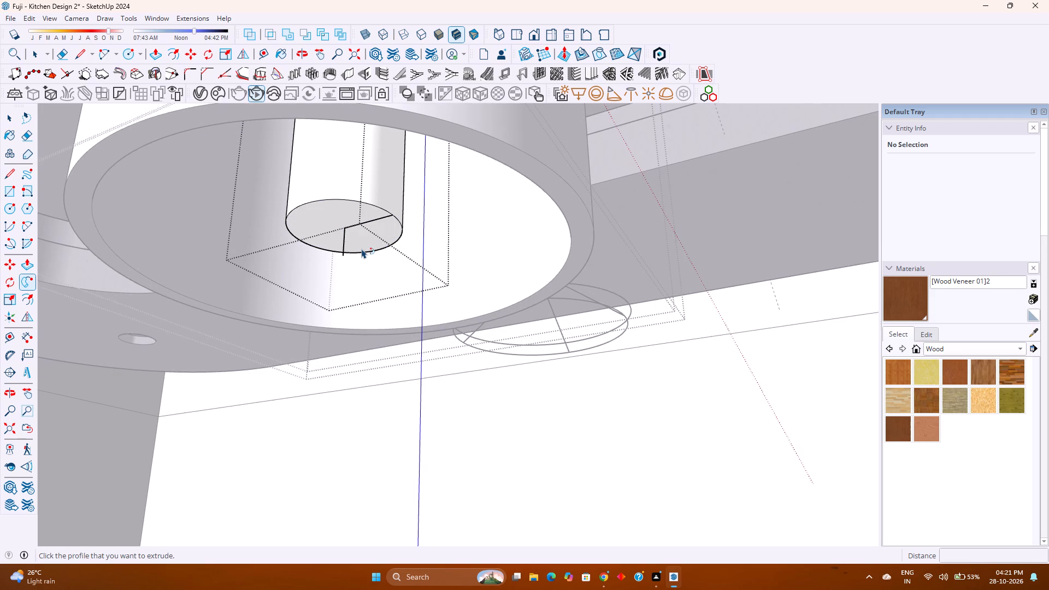
key(ctrl+z)
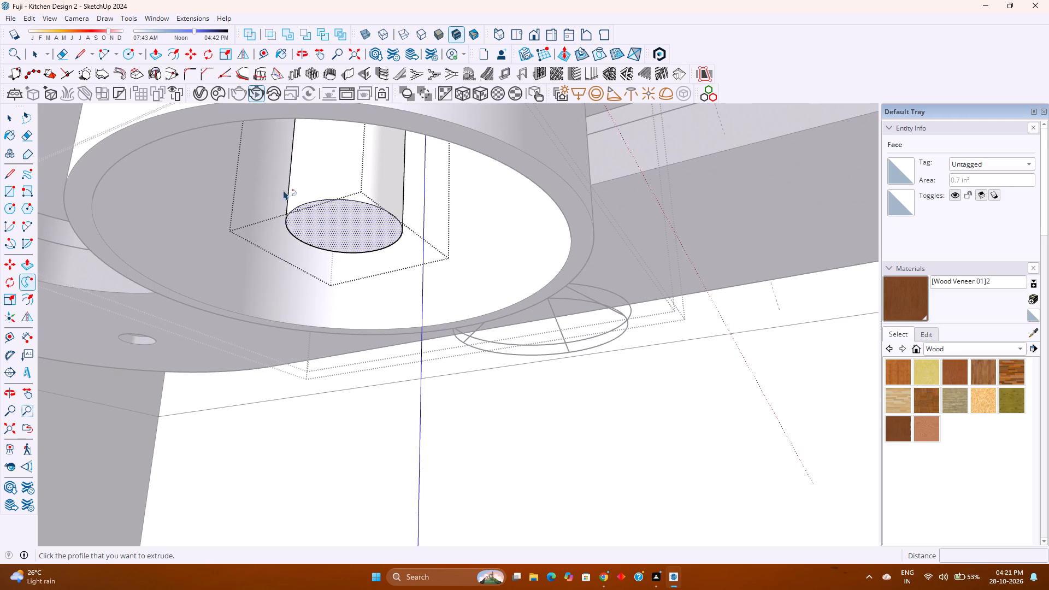
Draw a vertical rectangle about 1/2" wide and 1/4" deep below the lamp's bottom face, from its centre to its edge along the green axis.
click(81, 50)
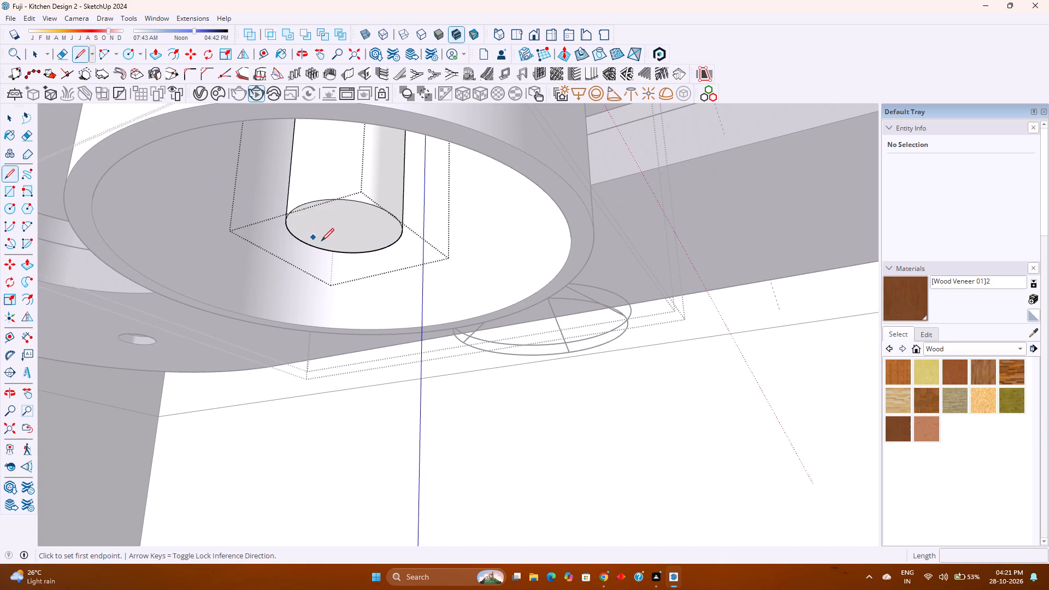
click(347, 227)
key(Up)
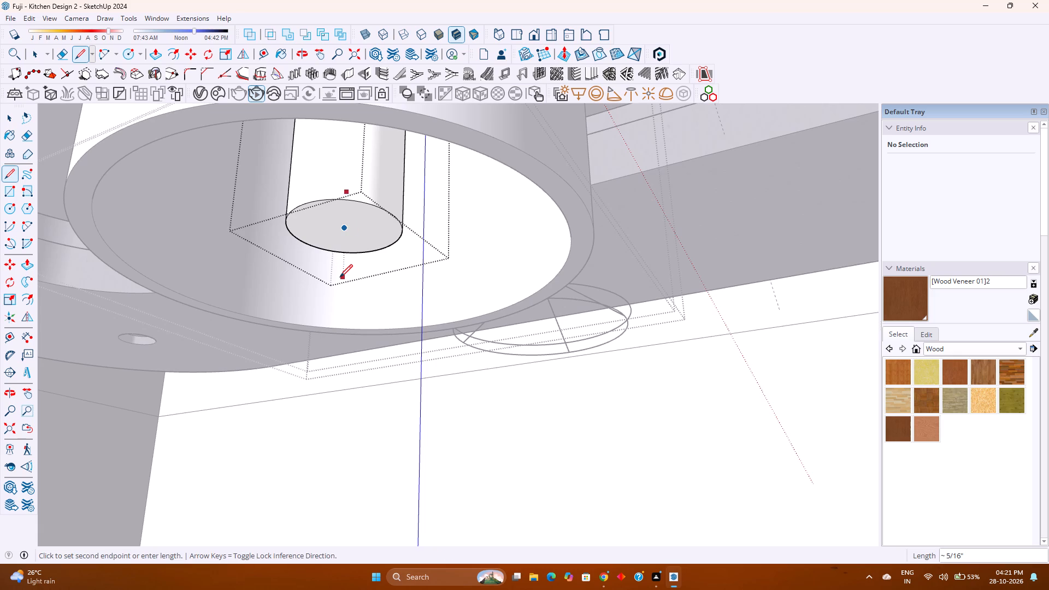
middle_drag(353, 281, 477, 336)
middle_click(477, 336)
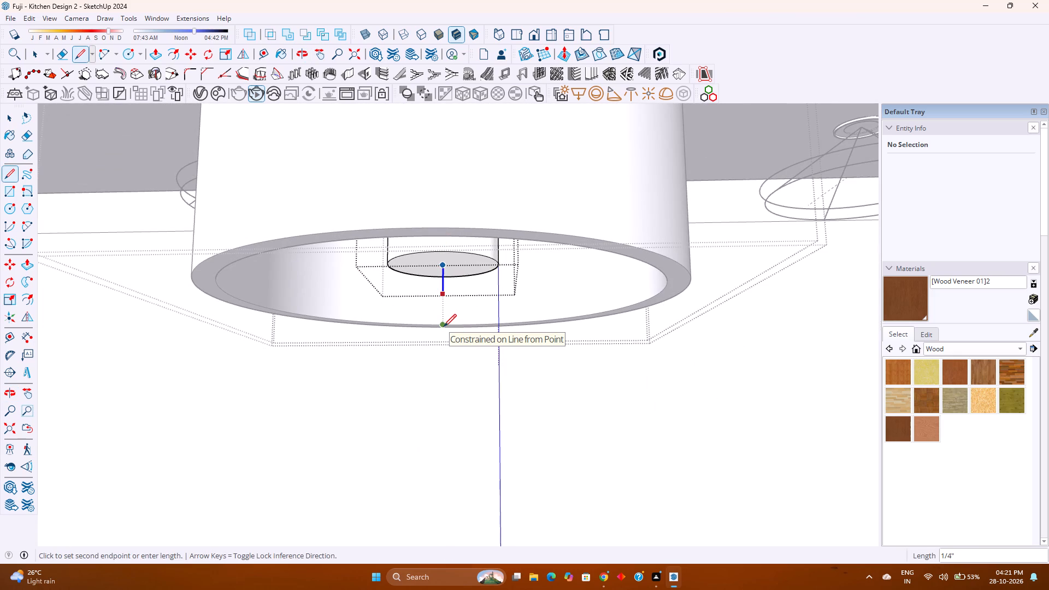
click(444, 327)
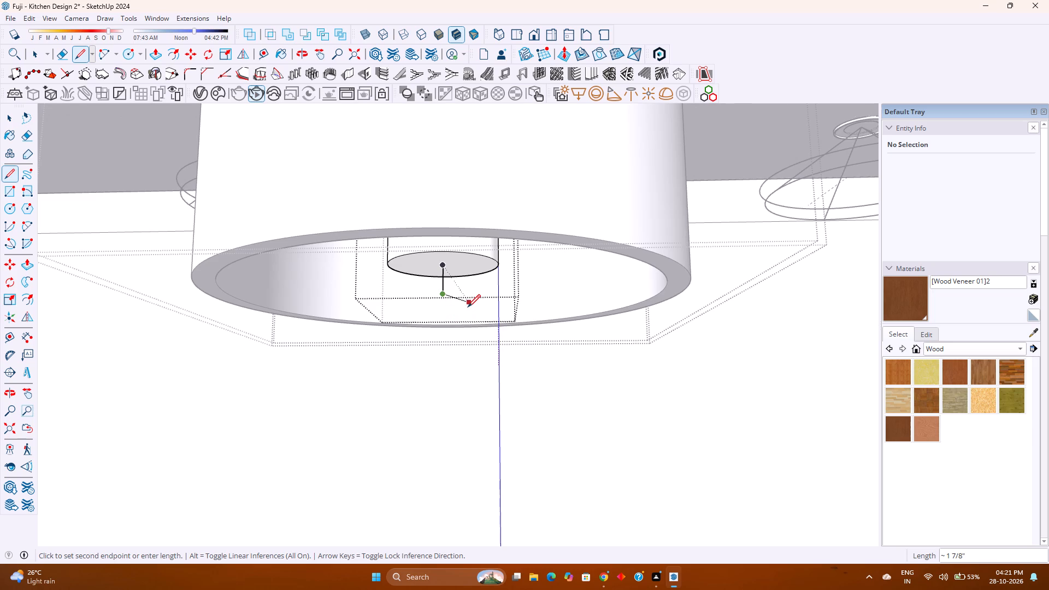
key(Right)
key(Left)
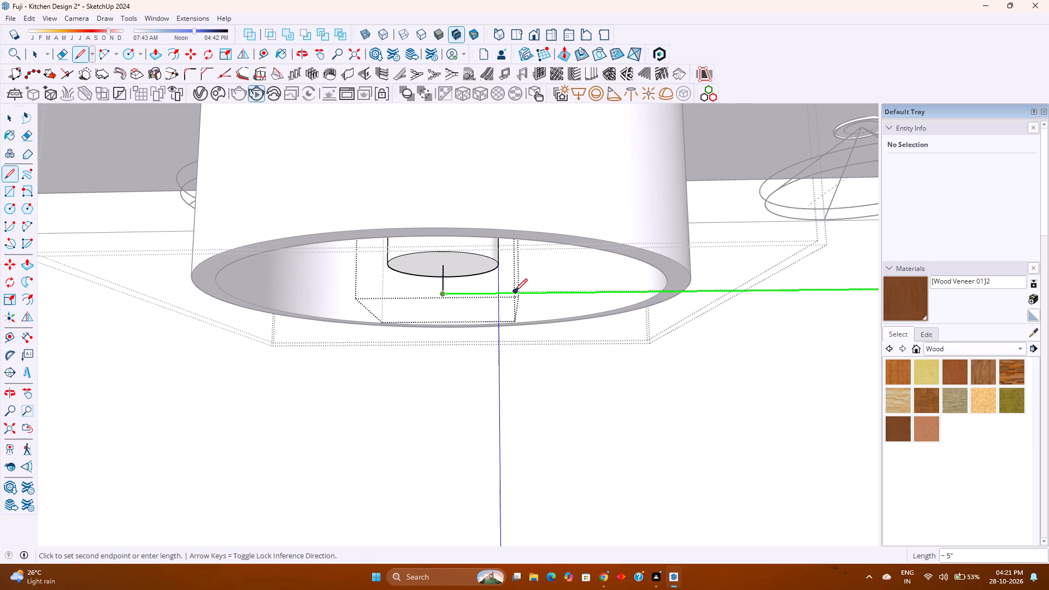
click(502, 264)
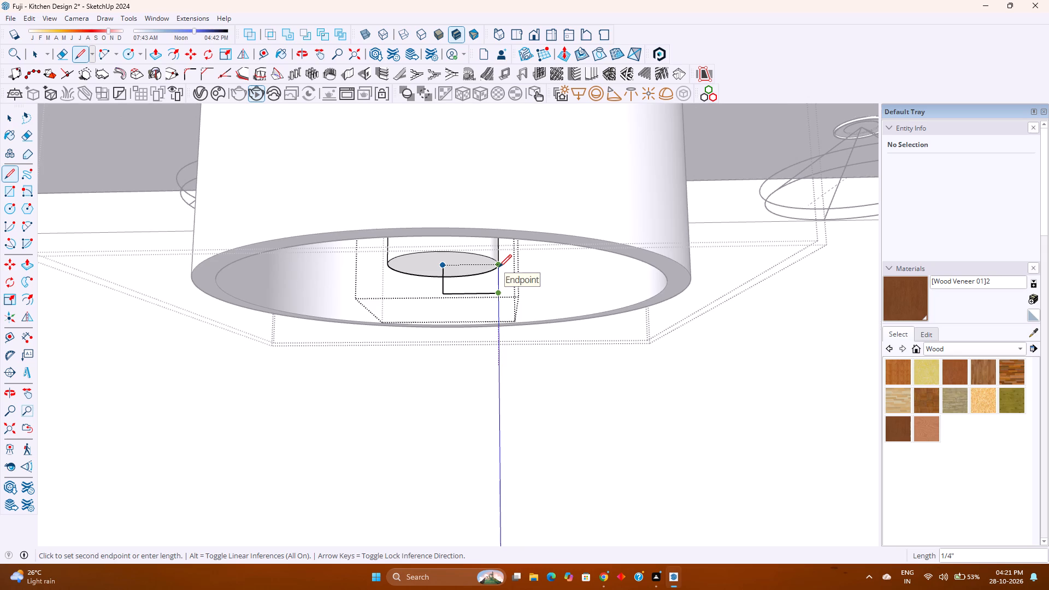
key(Up)
click(499, 267)
click(441, 265)
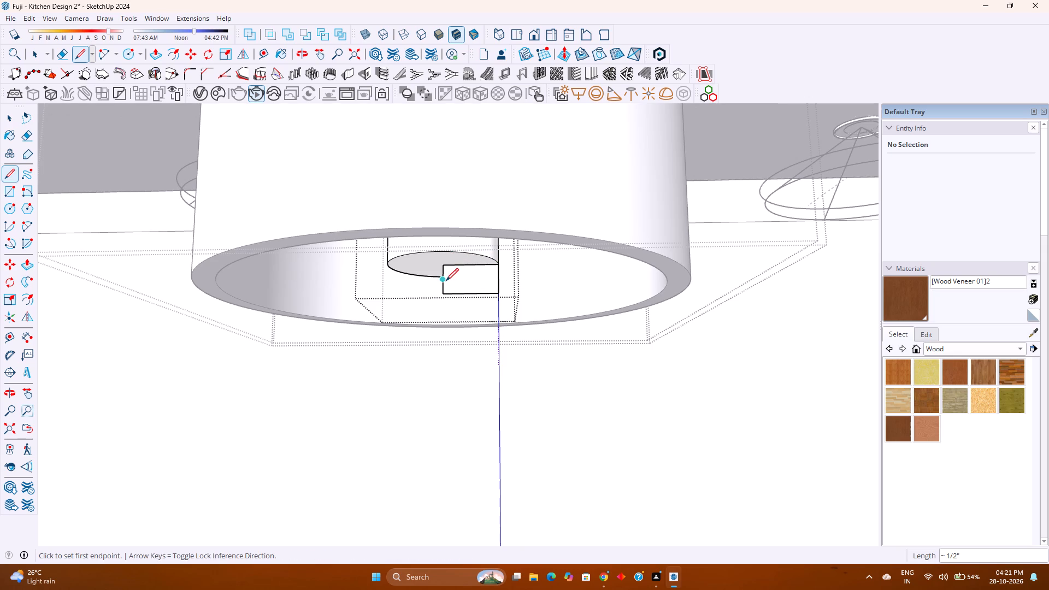
Draw an arc with a bulge of about 1/16" from the rectangle's lower central corner to its upper corner on the lamp's edge.
scroll(450, 277, up, 8)
key(a)
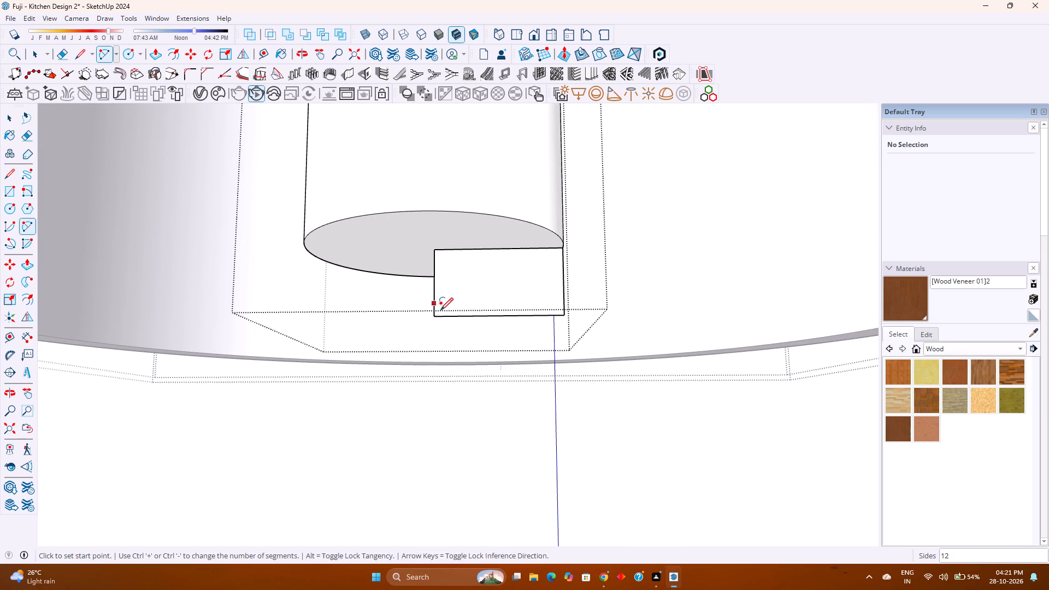
click(436, 316)
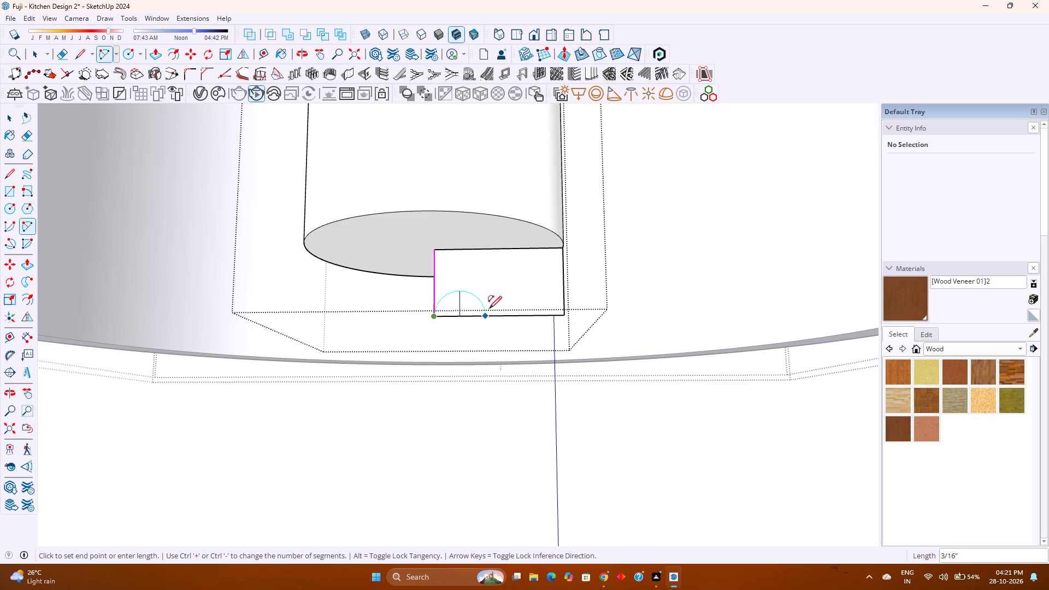
click(561, 251)
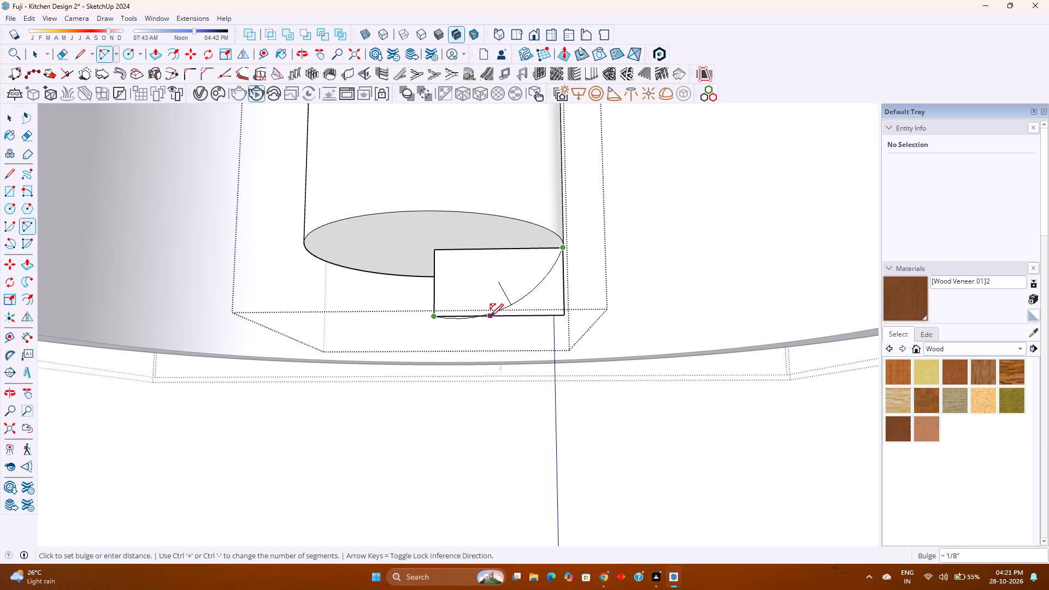
click(462, 319)
key(space)
Erase the rectangle's bottom and outer edges, leaving the curved quarter profile beneath the lamp's bottom face.
scroll(498, 306, up, 2)
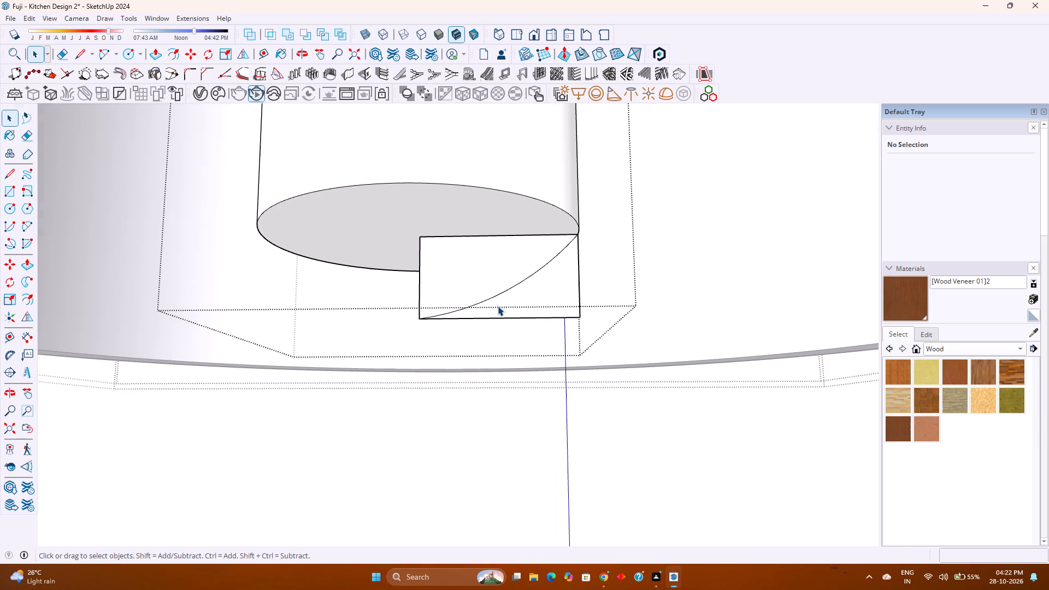
key(e)
click(518, 320)
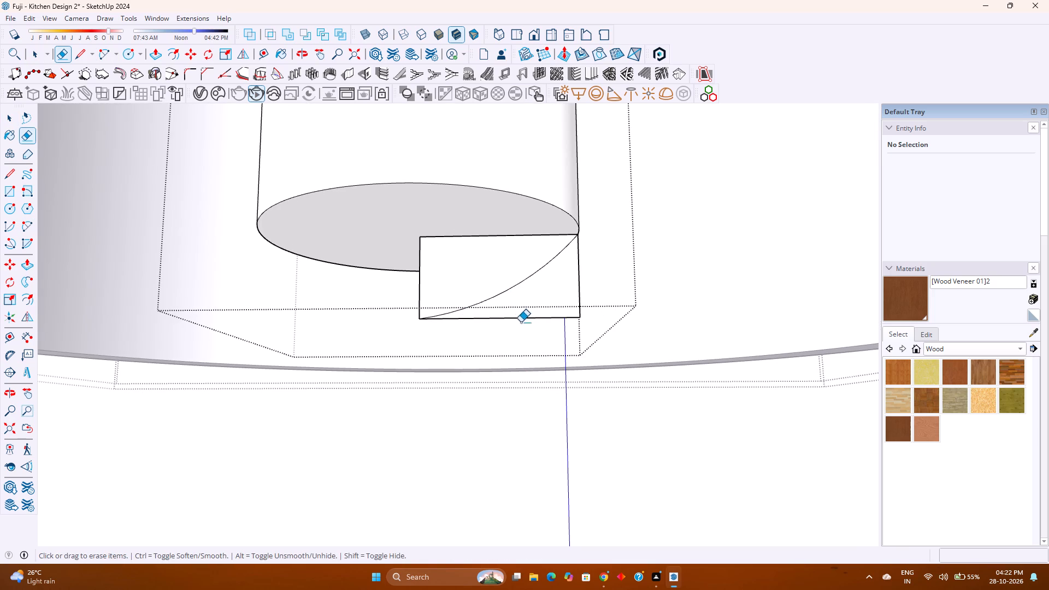
click(540, 318)
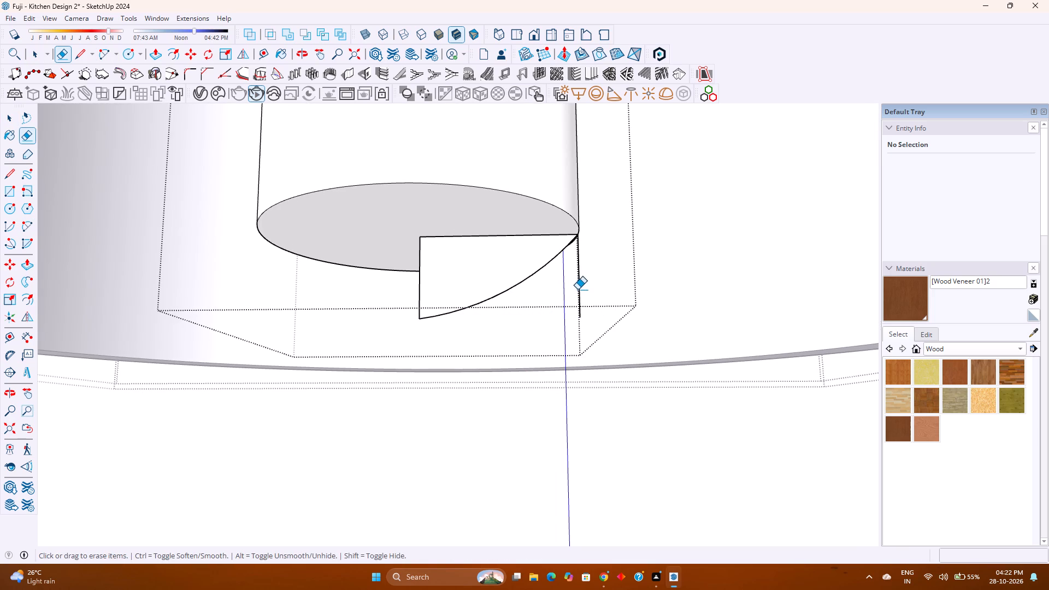
click(578, 290)
key(space)
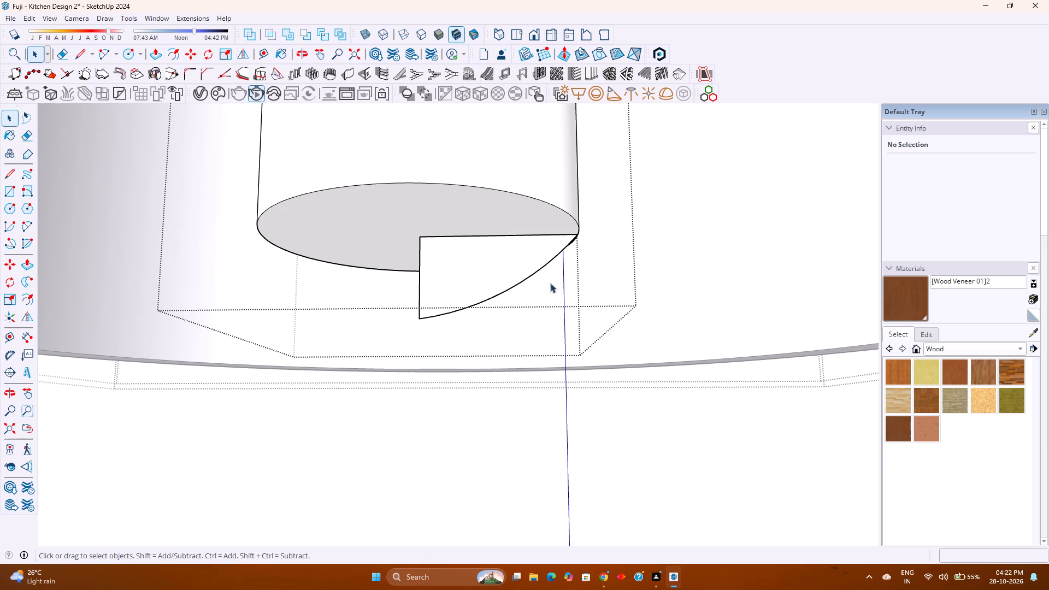
Copy the inner lamp's circular bottom face with its edge about 1/2" straight down along the blue axis.
click(479, 219)
double_click(479, 219)
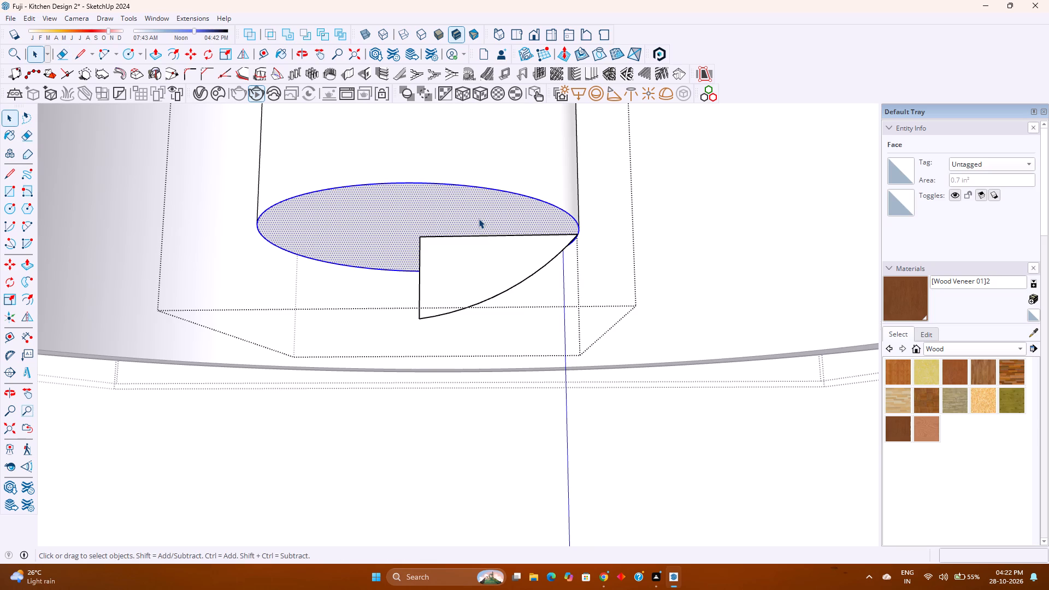
key(m)
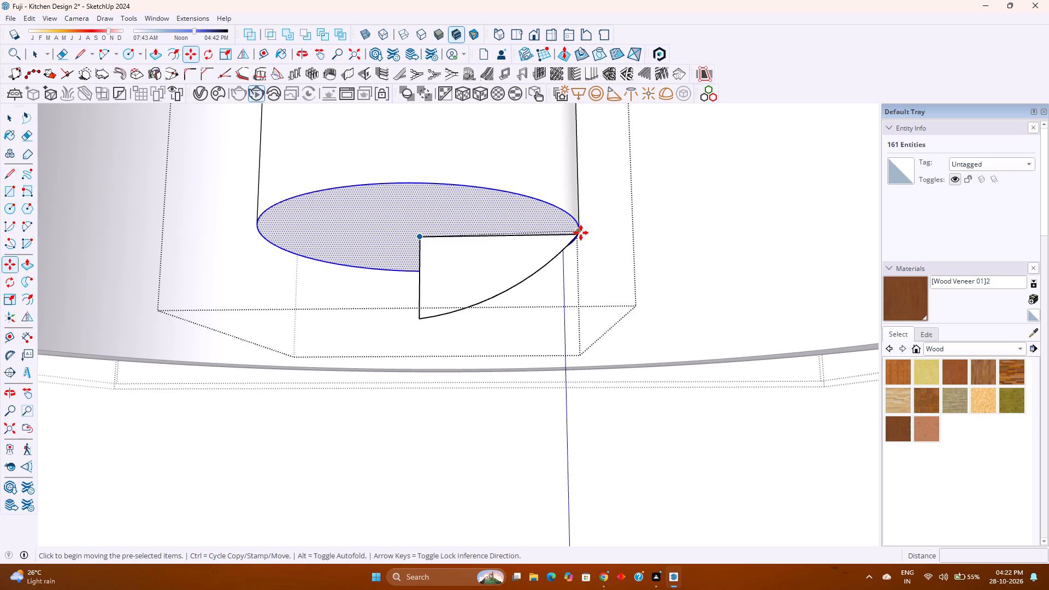
click(579, 235)
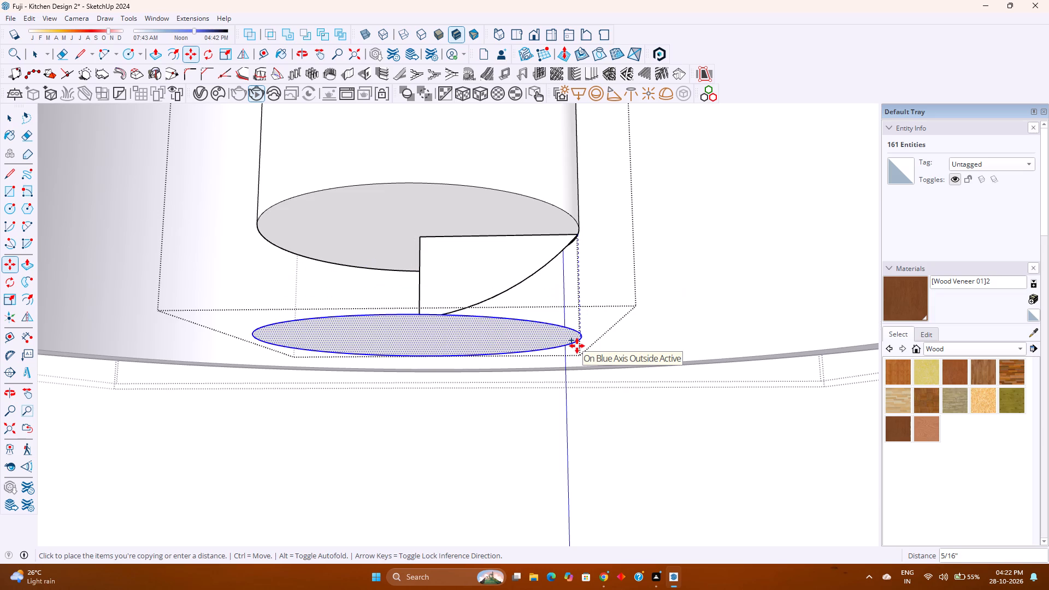
key(Up)
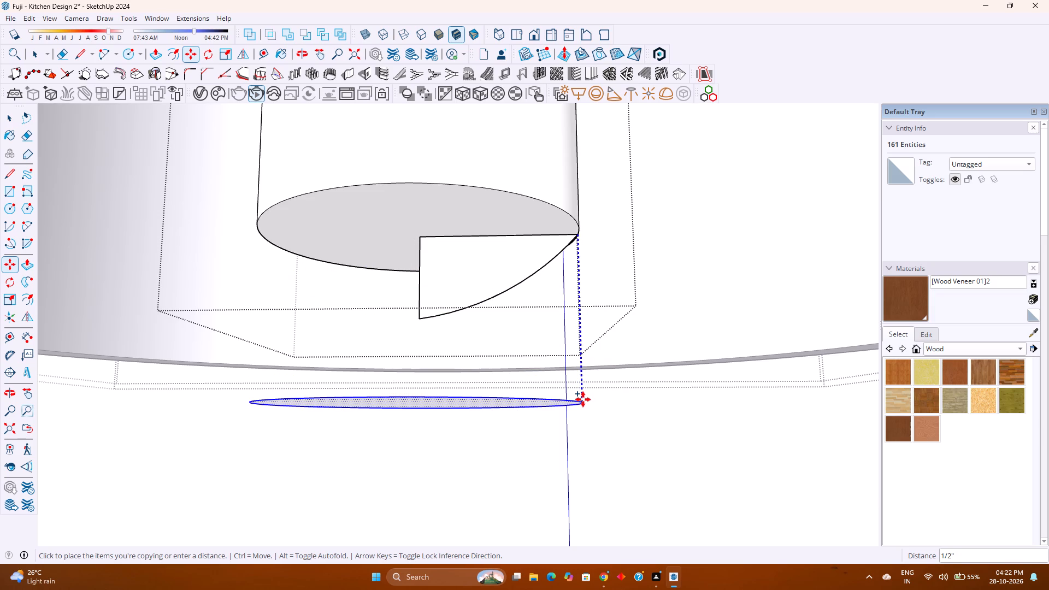
click(583, 399)
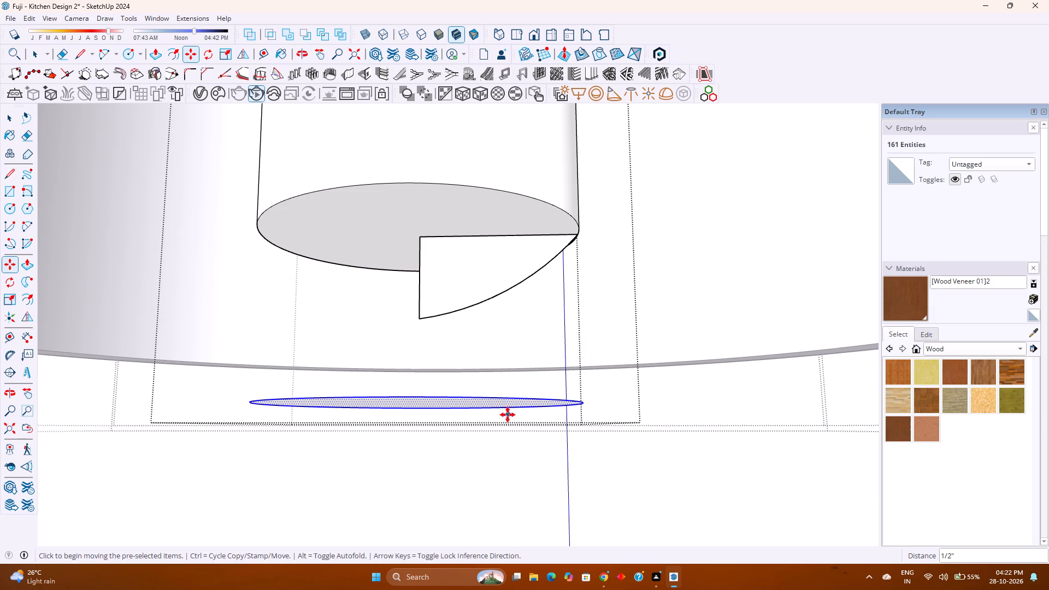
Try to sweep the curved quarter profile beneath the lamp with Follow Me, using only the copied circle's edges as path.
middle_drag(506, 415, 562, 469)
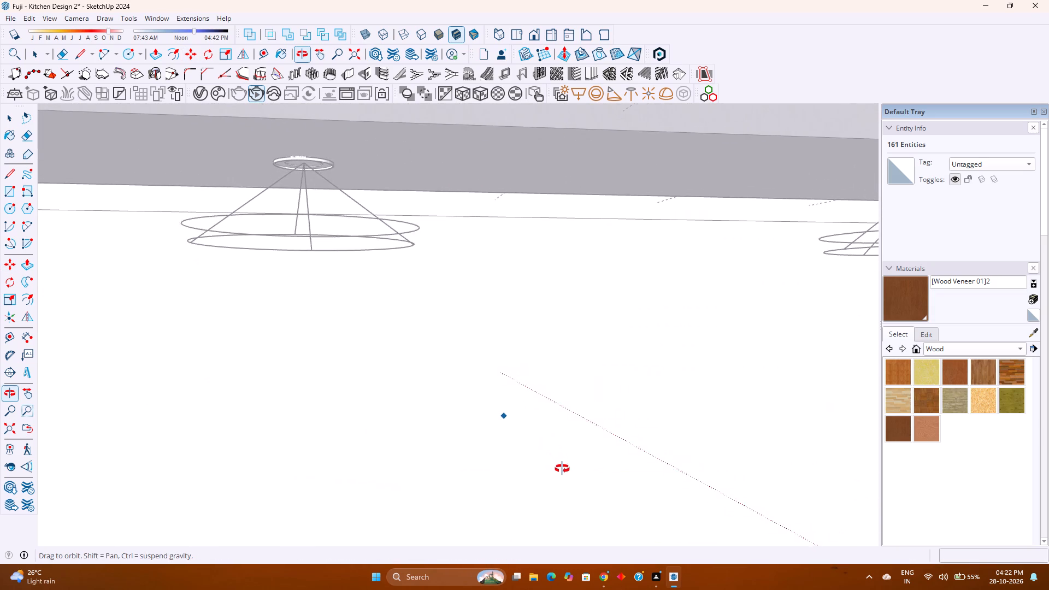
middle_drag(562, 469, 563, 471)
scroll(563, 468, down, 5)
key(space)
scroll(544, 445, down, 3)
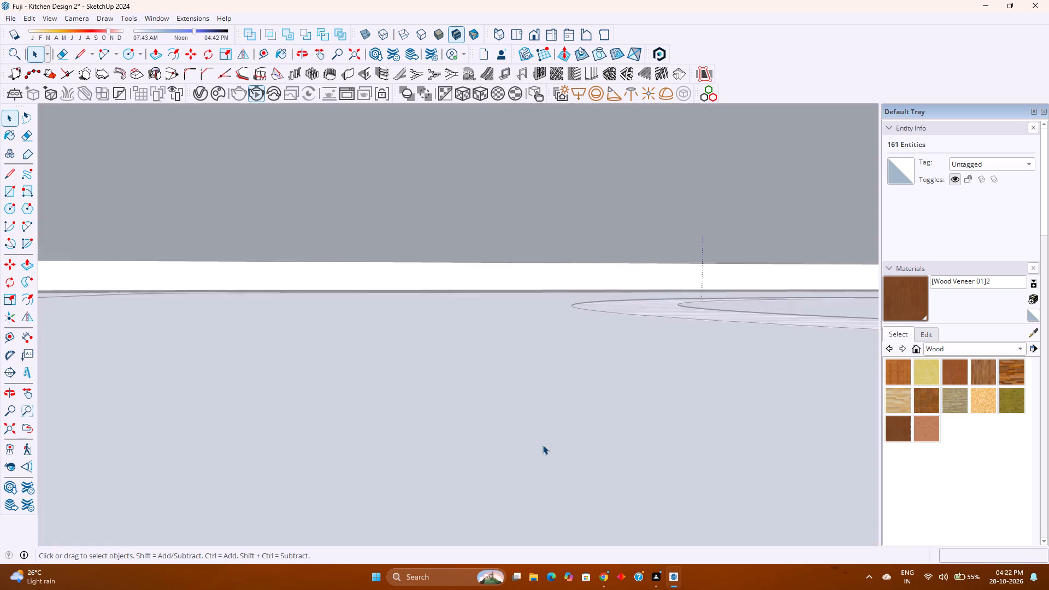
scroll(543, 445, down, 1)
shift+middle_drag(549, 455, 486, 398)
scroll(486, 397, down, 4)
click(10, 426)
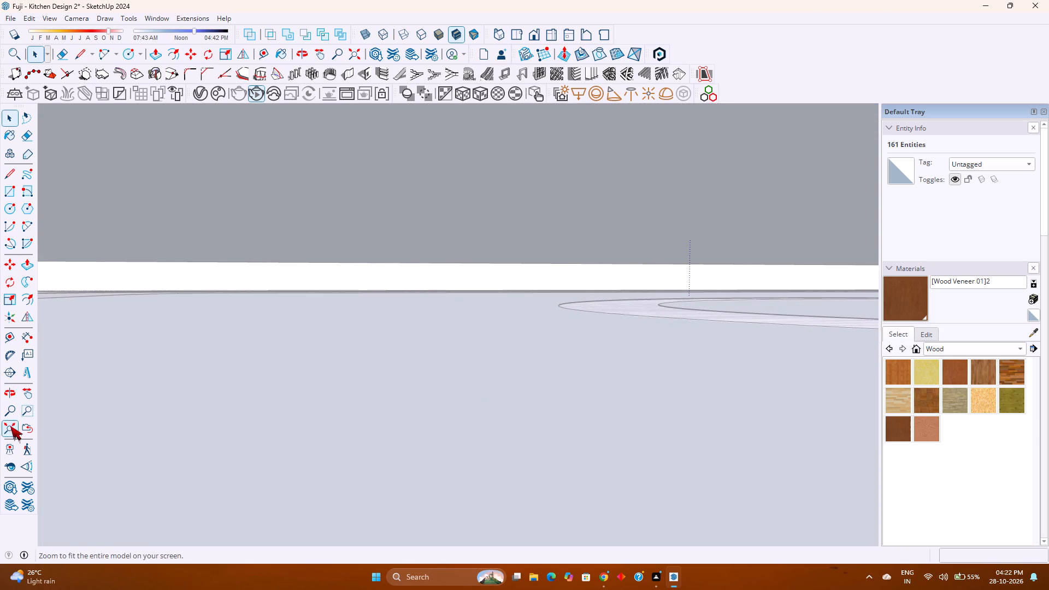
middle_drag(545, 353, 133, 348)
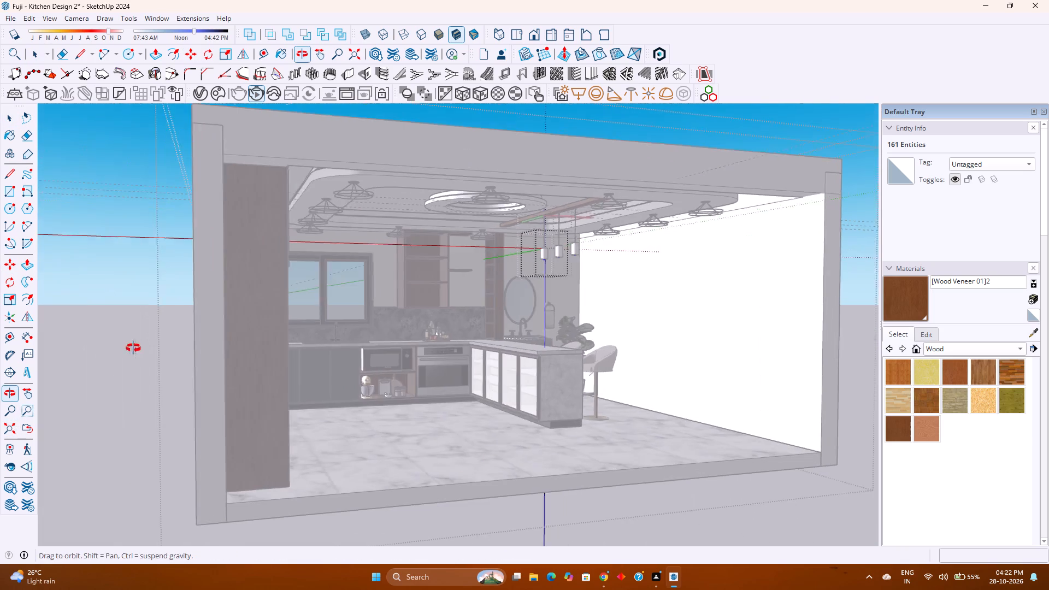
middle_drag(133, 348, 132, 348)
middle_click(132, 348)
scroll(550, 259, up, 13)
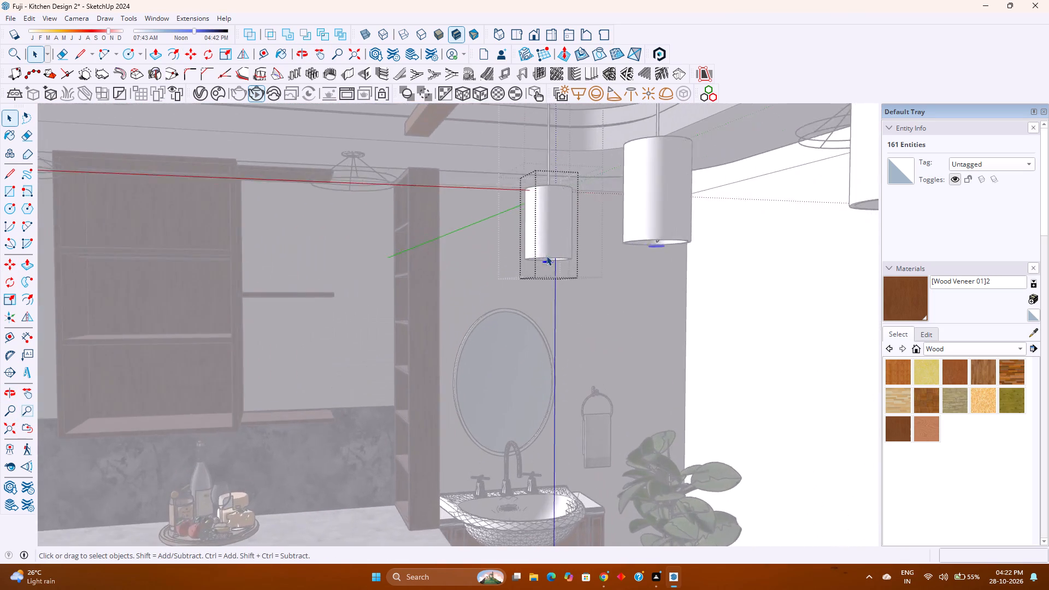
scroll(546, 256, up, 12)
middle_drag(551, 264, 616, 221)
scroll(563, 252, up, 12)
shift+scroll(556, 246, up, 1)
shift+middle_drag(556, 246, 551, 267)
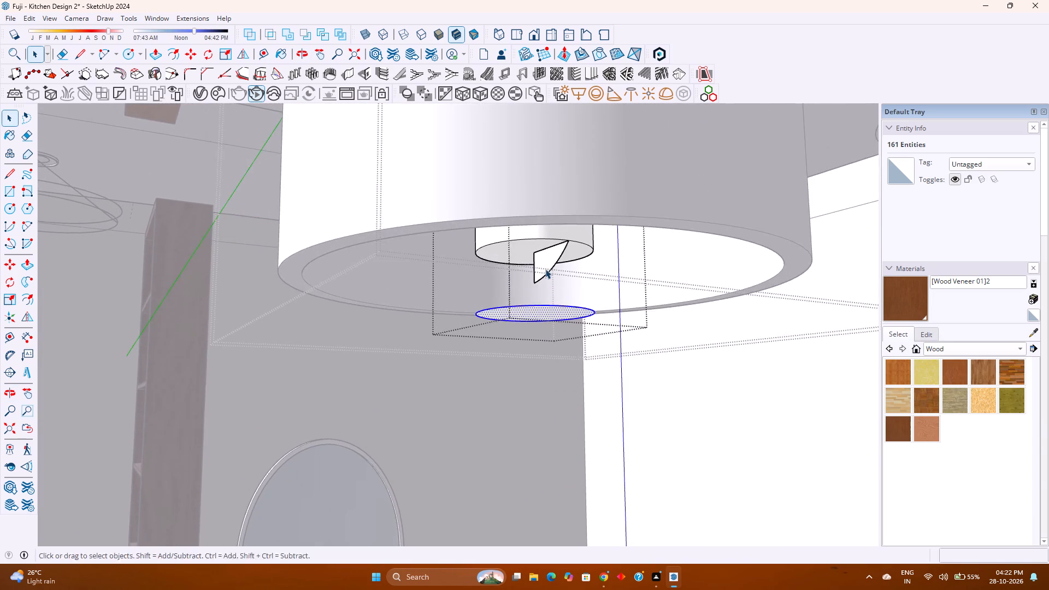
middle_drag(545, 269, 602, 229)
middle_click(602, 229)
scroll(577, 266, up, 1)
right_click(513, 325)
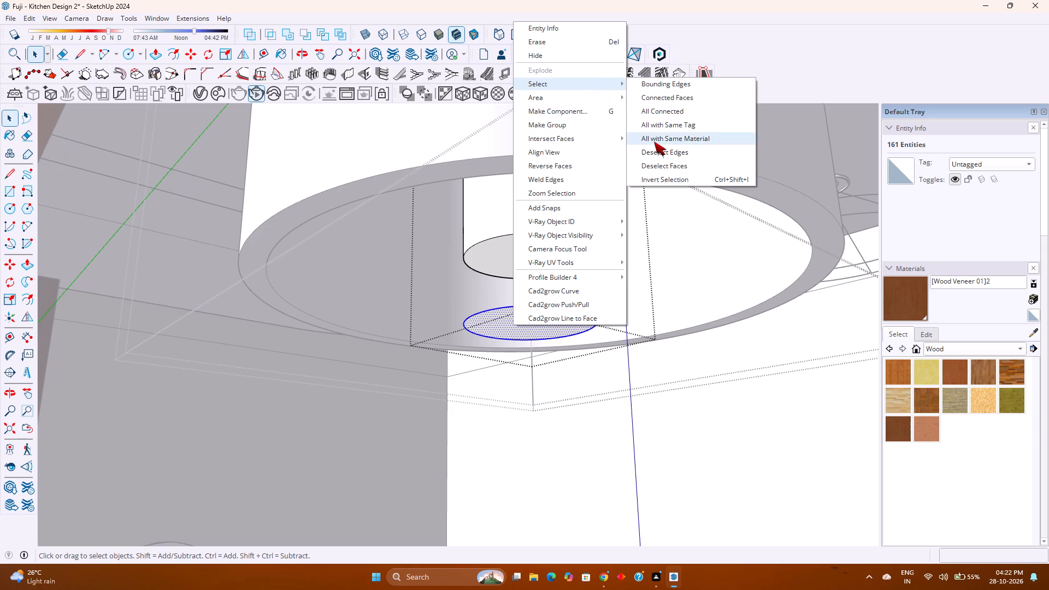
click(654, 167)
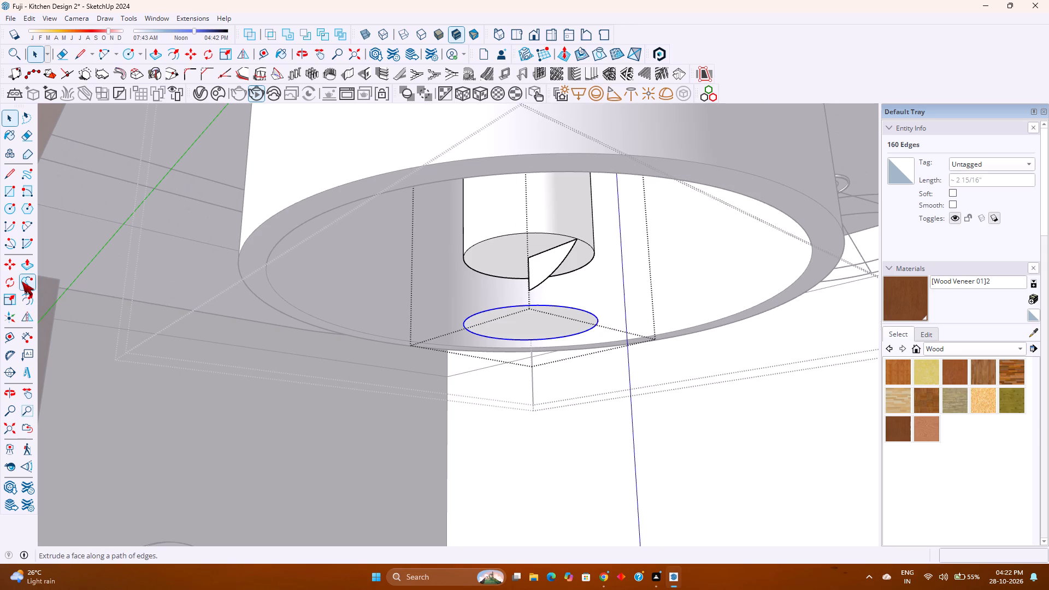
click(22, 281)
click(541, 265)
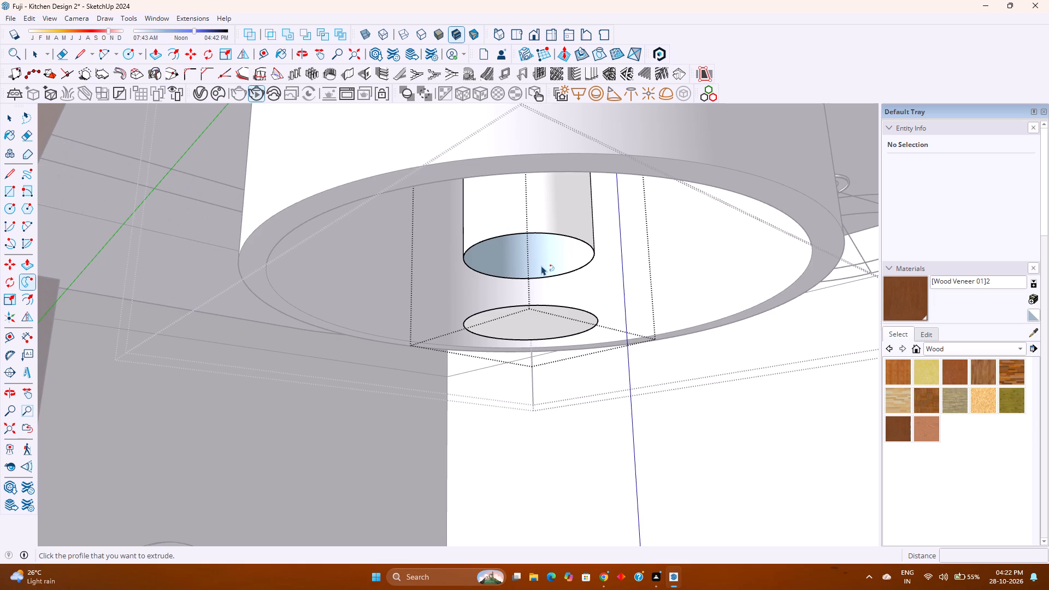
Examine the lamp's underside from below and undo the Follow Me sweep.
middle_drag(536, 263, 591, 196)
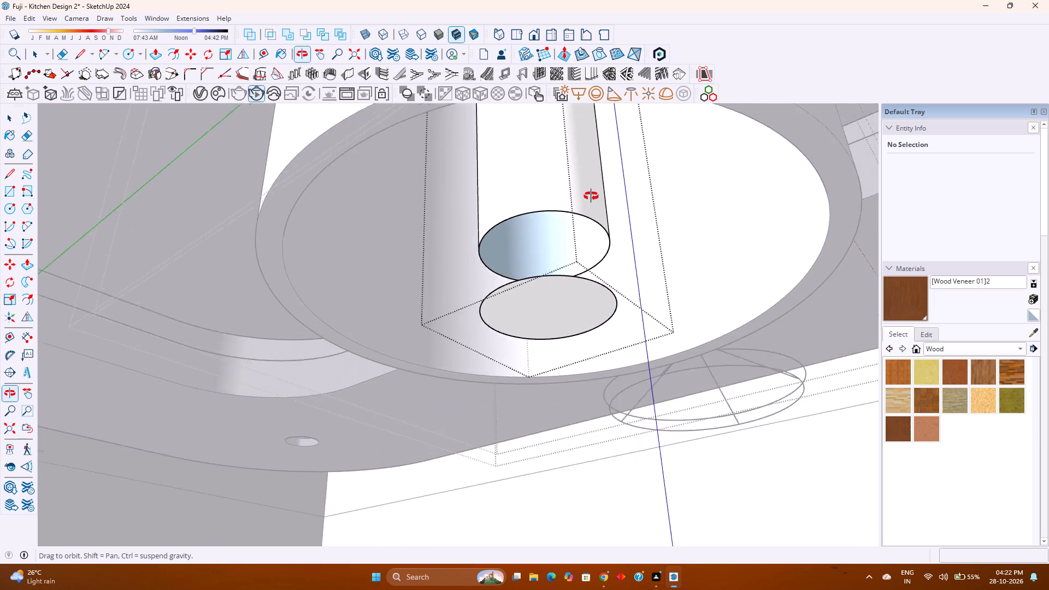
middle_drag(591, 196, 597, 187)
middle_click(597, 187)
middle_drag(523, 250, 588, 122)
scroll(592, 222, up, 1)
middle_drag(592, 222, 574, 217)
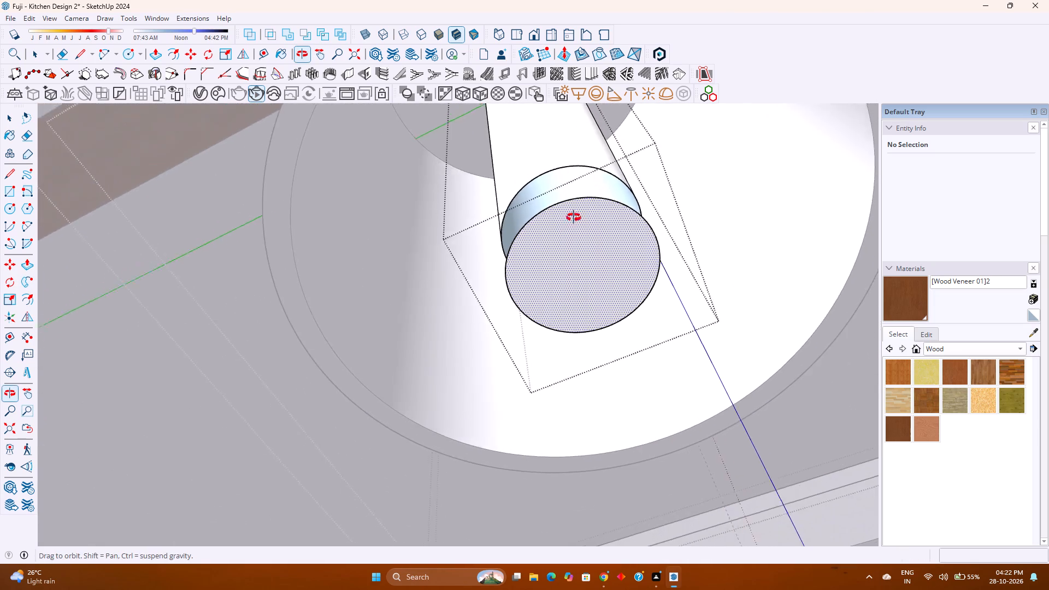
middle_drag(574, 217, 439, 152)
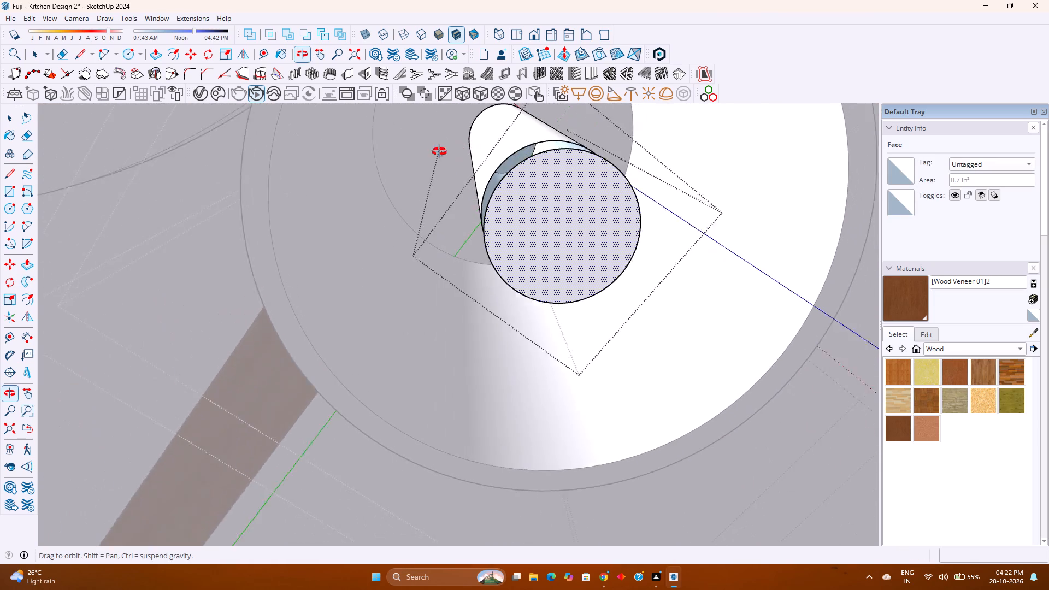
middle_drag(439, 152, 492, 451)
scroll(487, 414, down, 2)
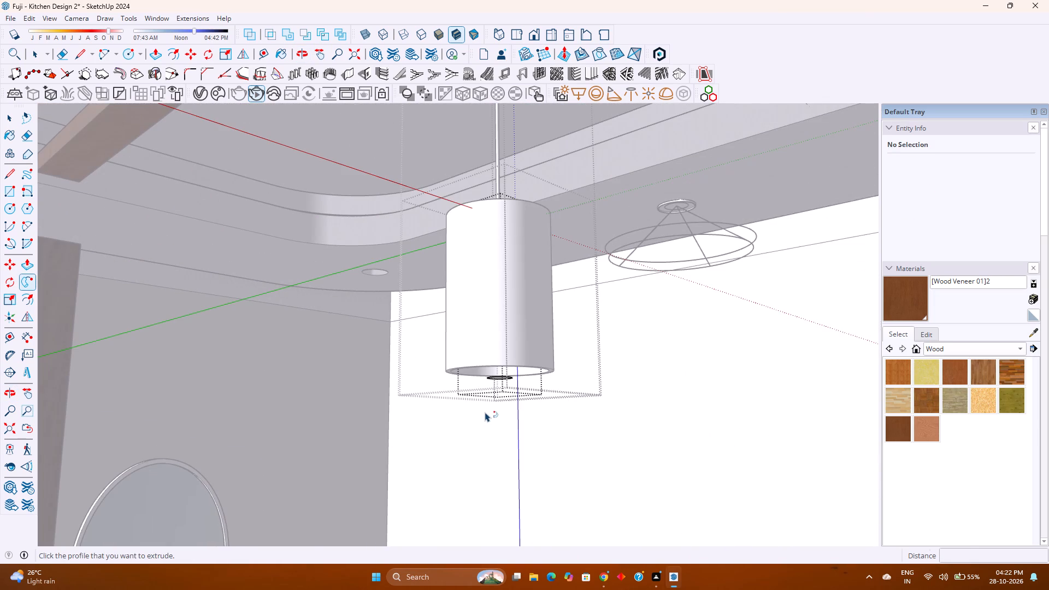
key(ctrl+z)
Copy the curved quarter profile with its edges about 3/4" straight down along the blue axis, below the copied circle.
scroll(496, 379, up, 5)
middle_drag(496, 379, 524, 356)
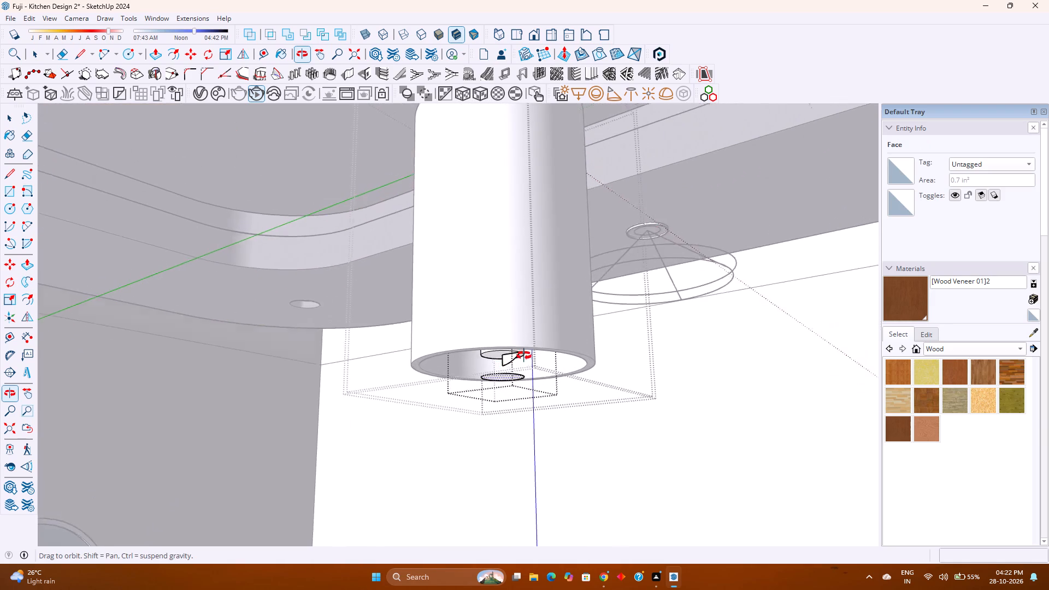
middle_drag(524, 356, 537, 346)
scroll(522, 369, up, 4)
key(space)
scroll(499, 357, up, 3)
double_click(499, 353)
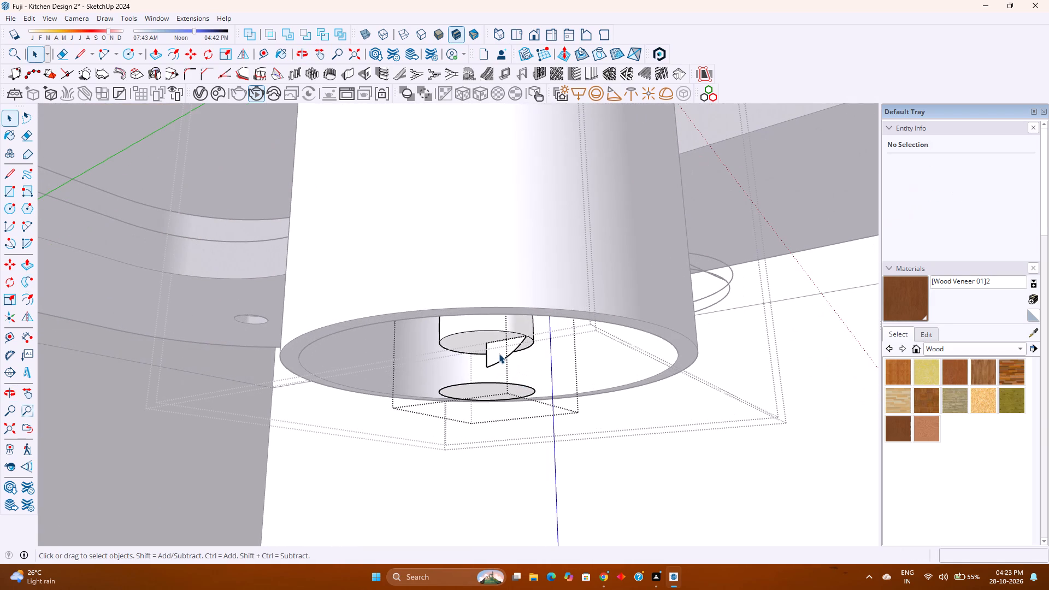
key(m)
click(527, 337)
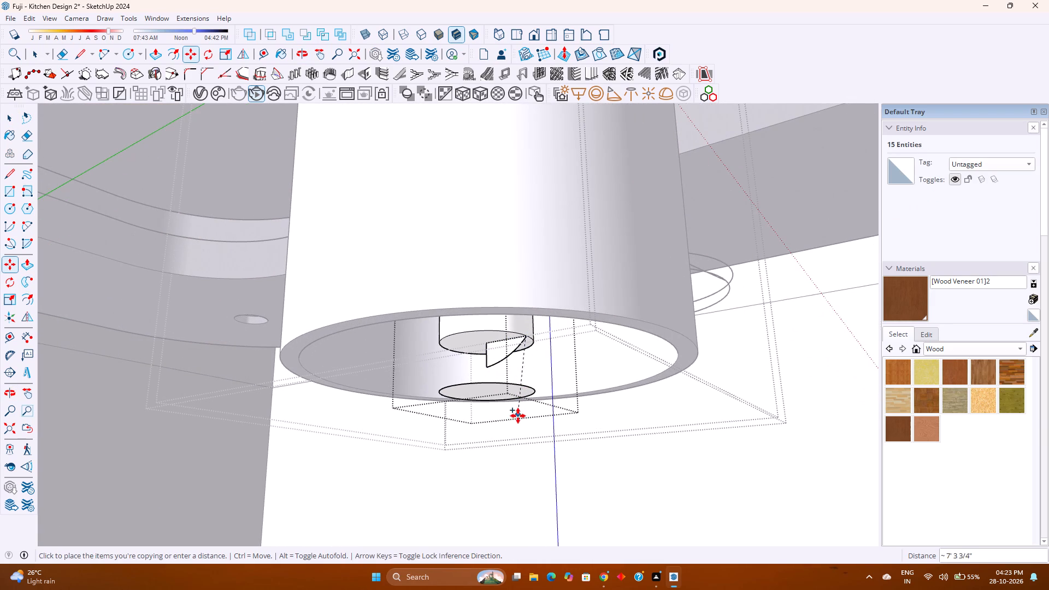
key(Up)
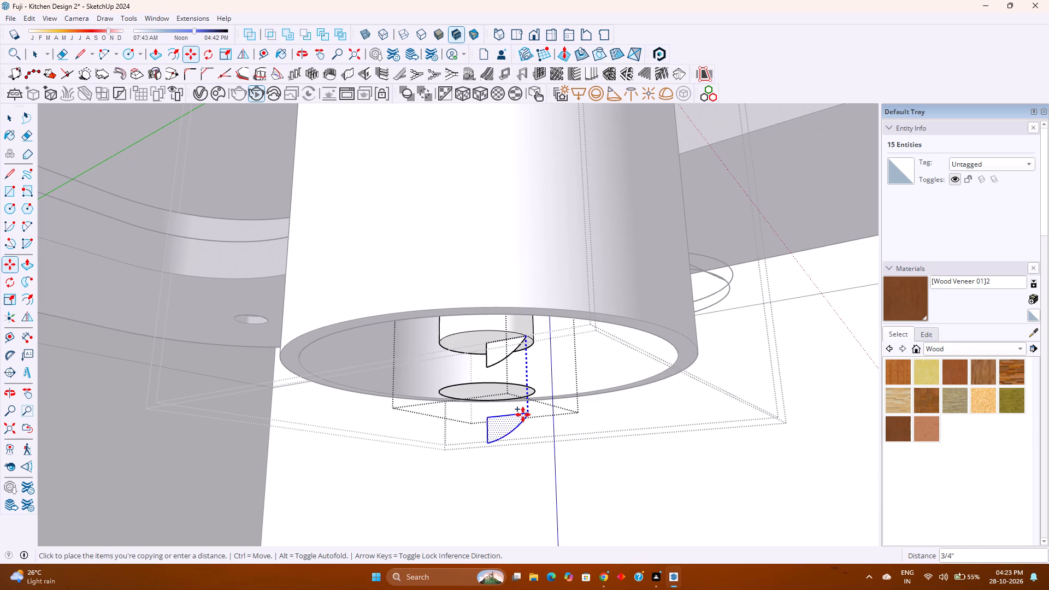
click(523, 417)
Weld the edges of the copied circle between the lamp and the lower profile copy.
scroll(502, 414, up, 1)
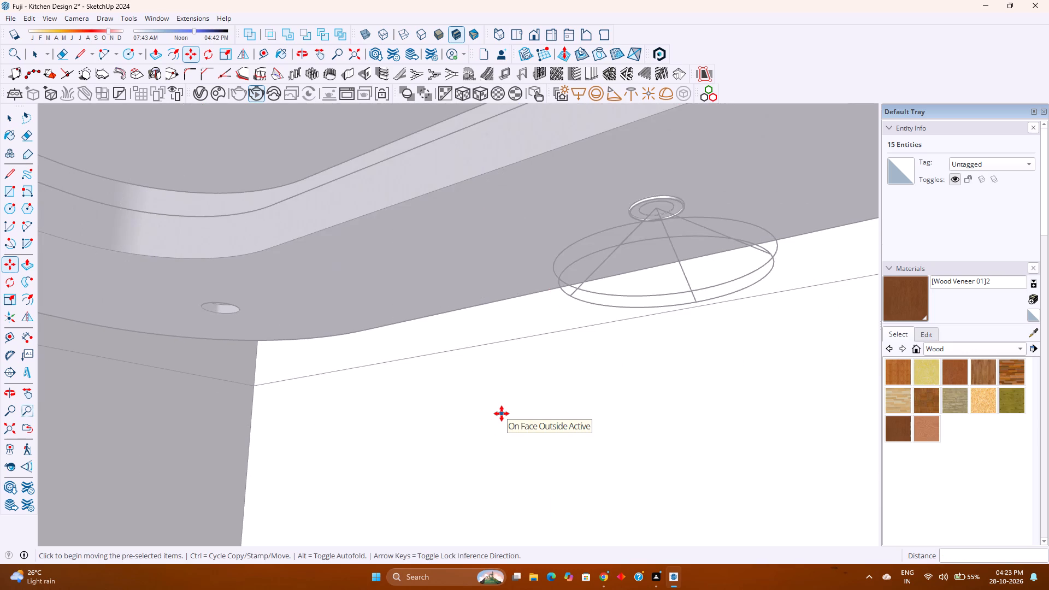
scroll(502, 414, down, 1)
key(space)
scroll(491, 397, up, 2)
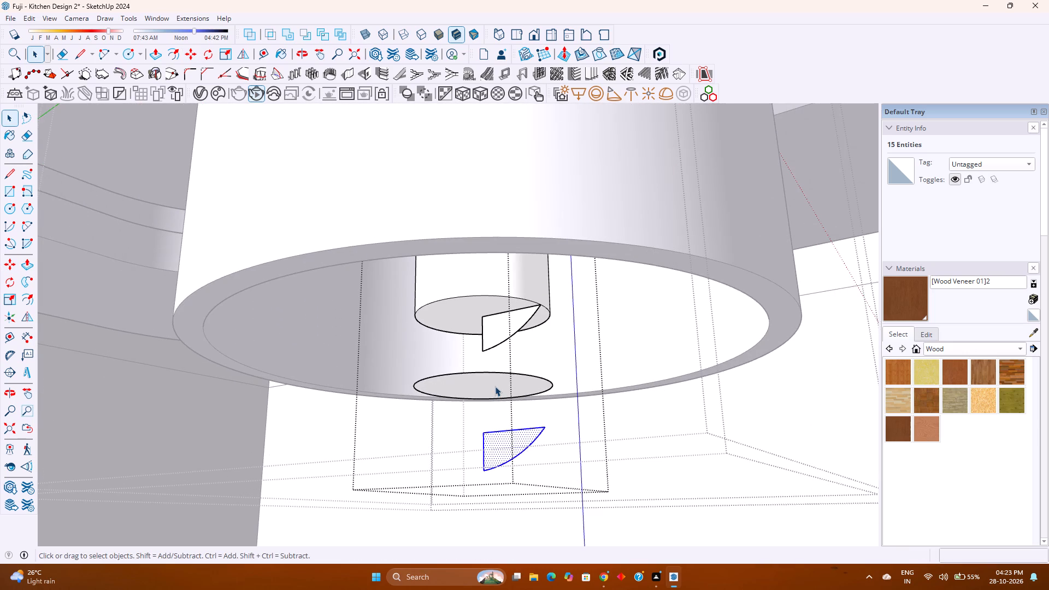
click(495, 386)
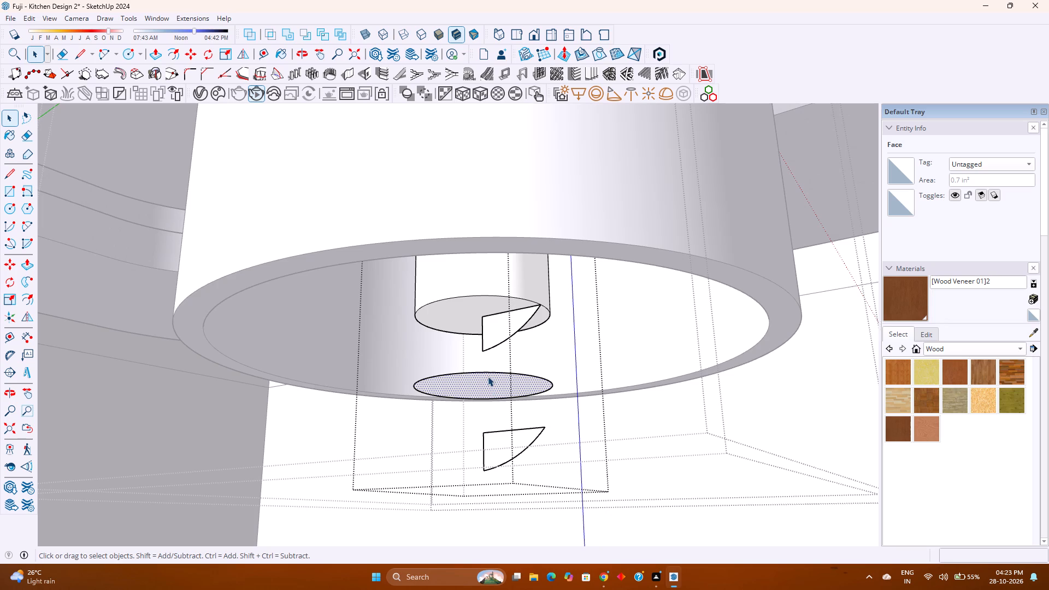
click(492, 370)
click(494, 371)
double_click(495, 372)
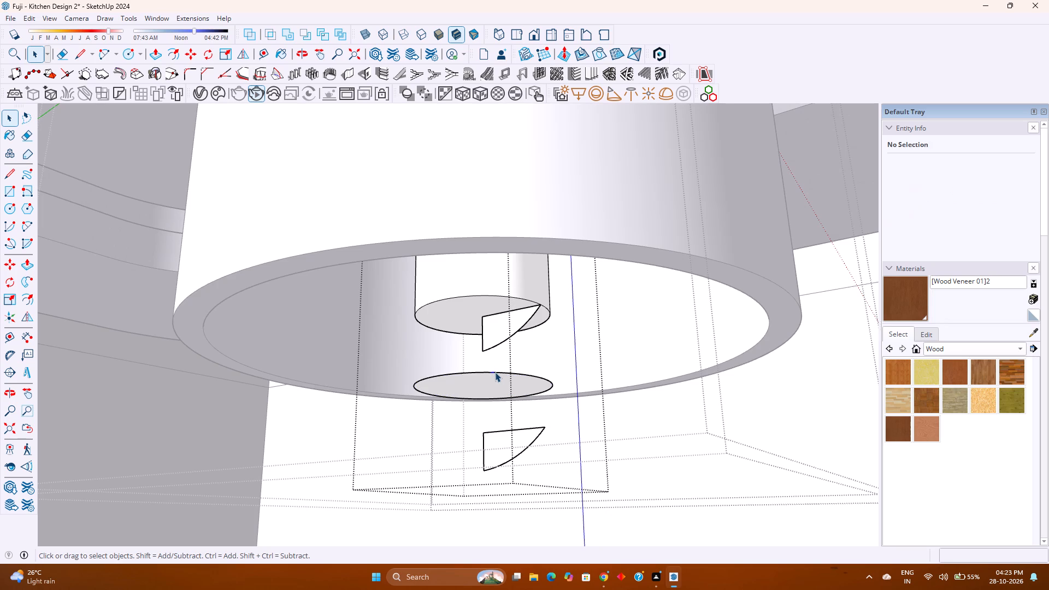
double_click(495, 373)
triple_click(495, 381)
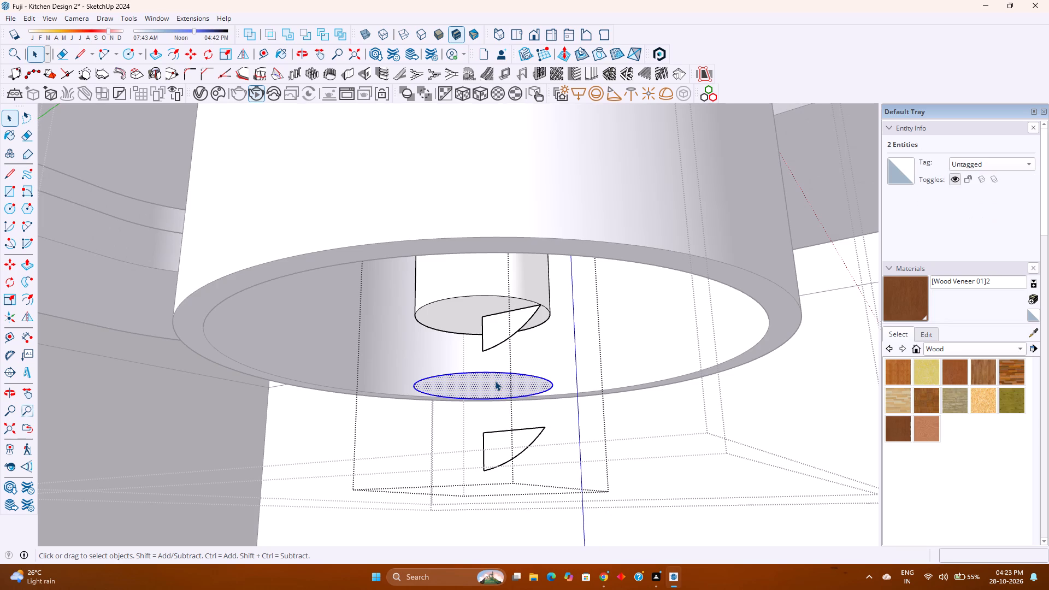
right_click(472, 396)
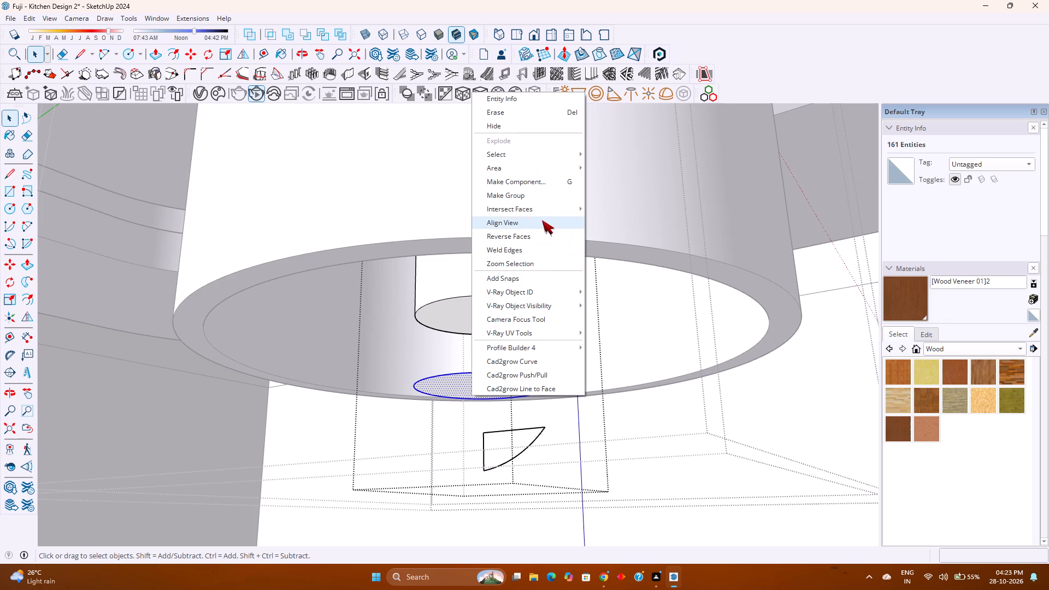
click(515, 247)
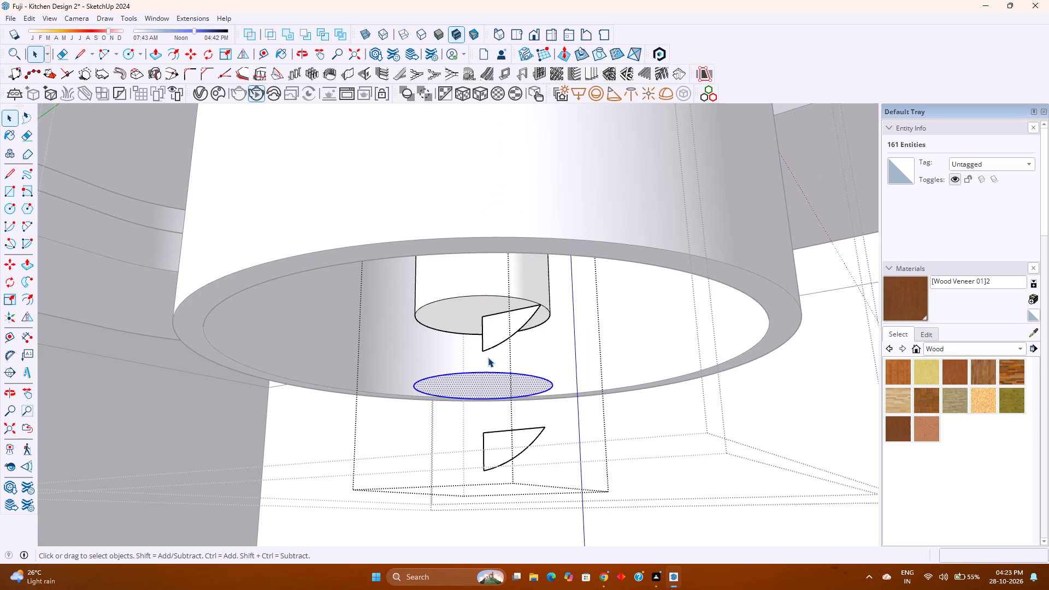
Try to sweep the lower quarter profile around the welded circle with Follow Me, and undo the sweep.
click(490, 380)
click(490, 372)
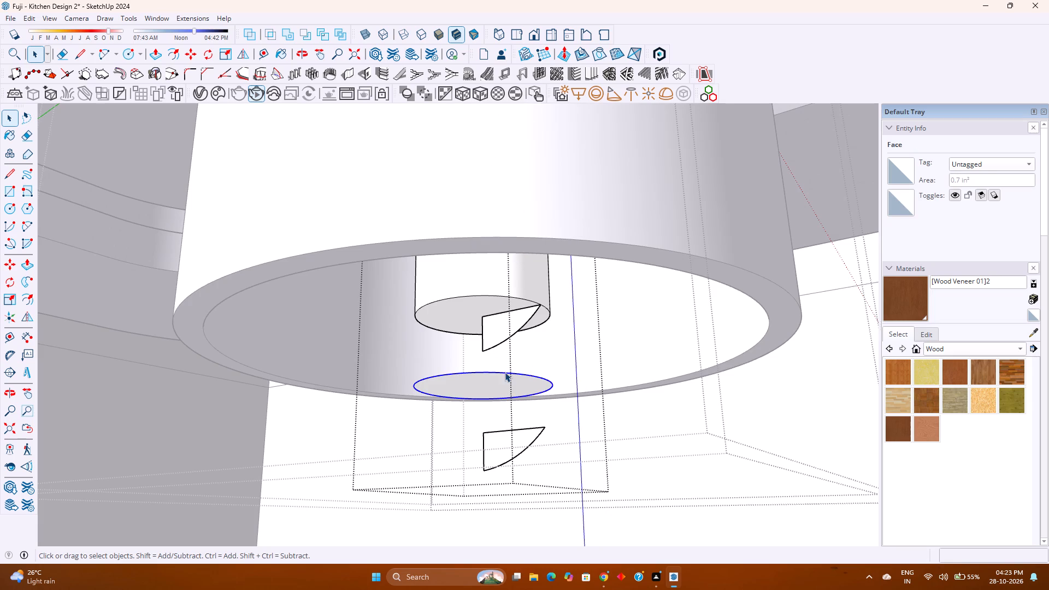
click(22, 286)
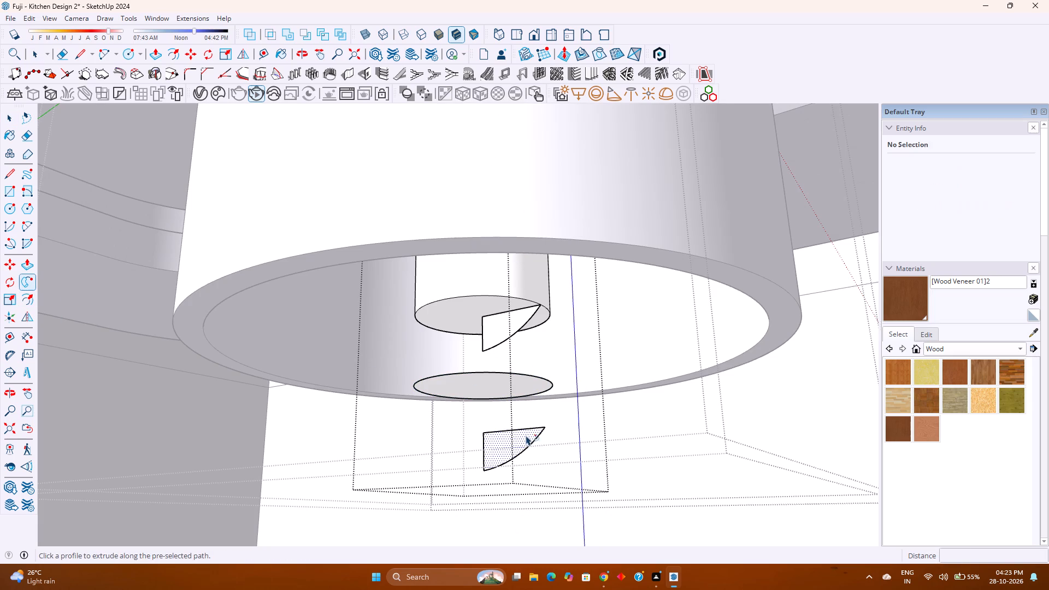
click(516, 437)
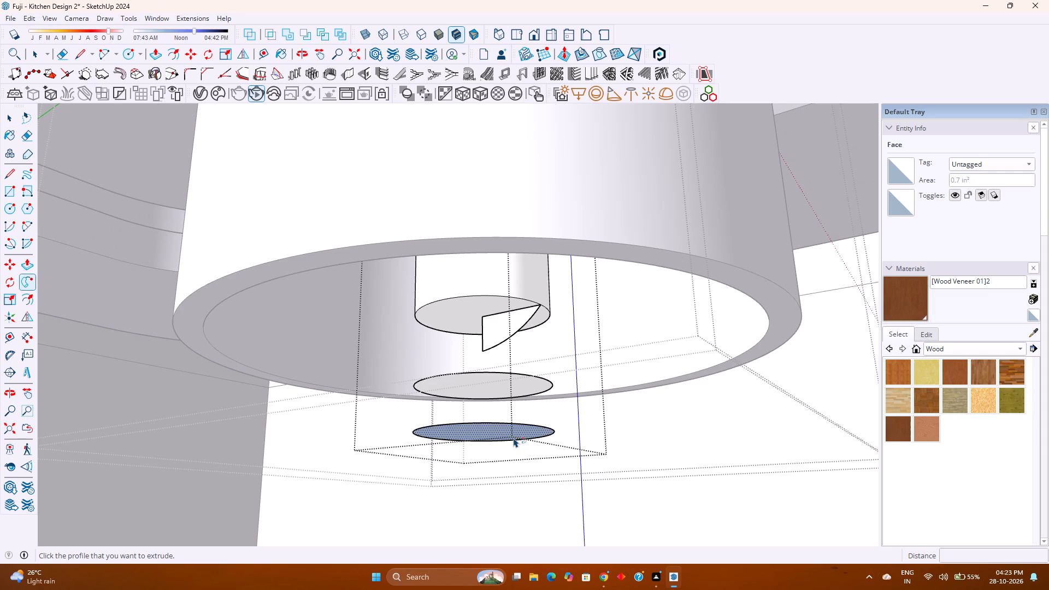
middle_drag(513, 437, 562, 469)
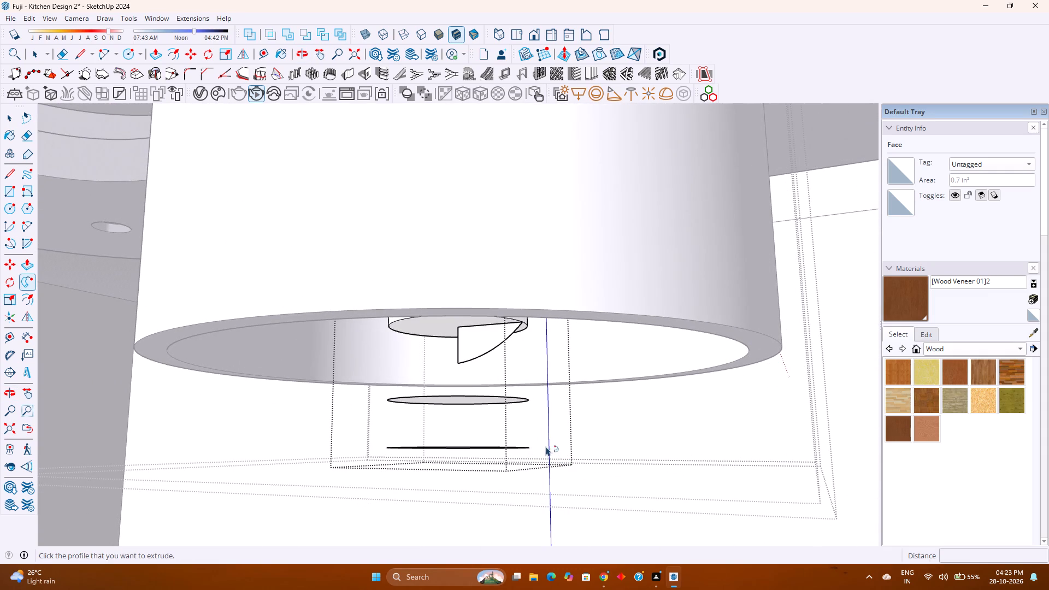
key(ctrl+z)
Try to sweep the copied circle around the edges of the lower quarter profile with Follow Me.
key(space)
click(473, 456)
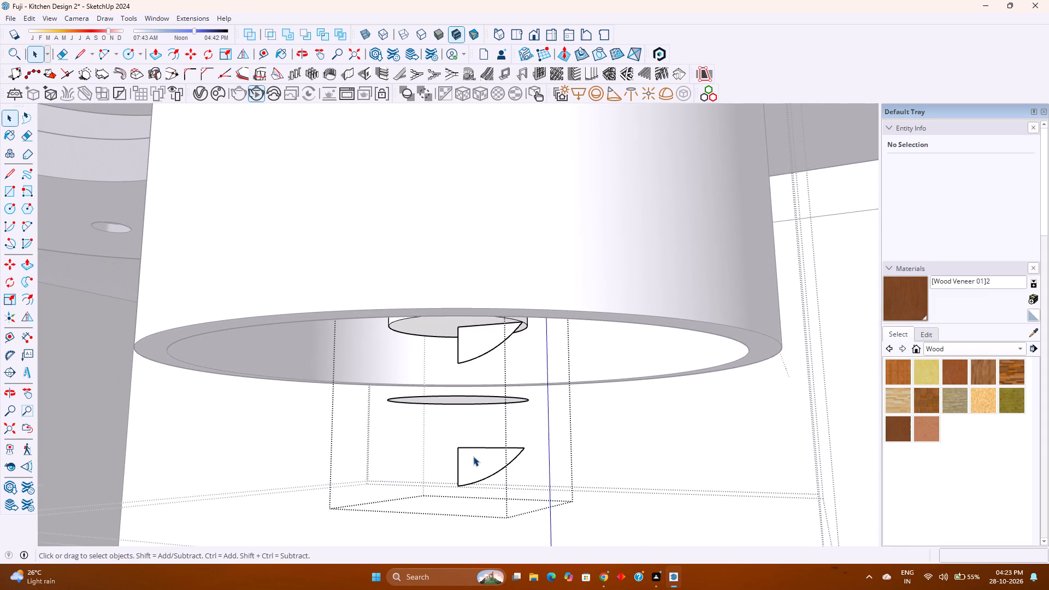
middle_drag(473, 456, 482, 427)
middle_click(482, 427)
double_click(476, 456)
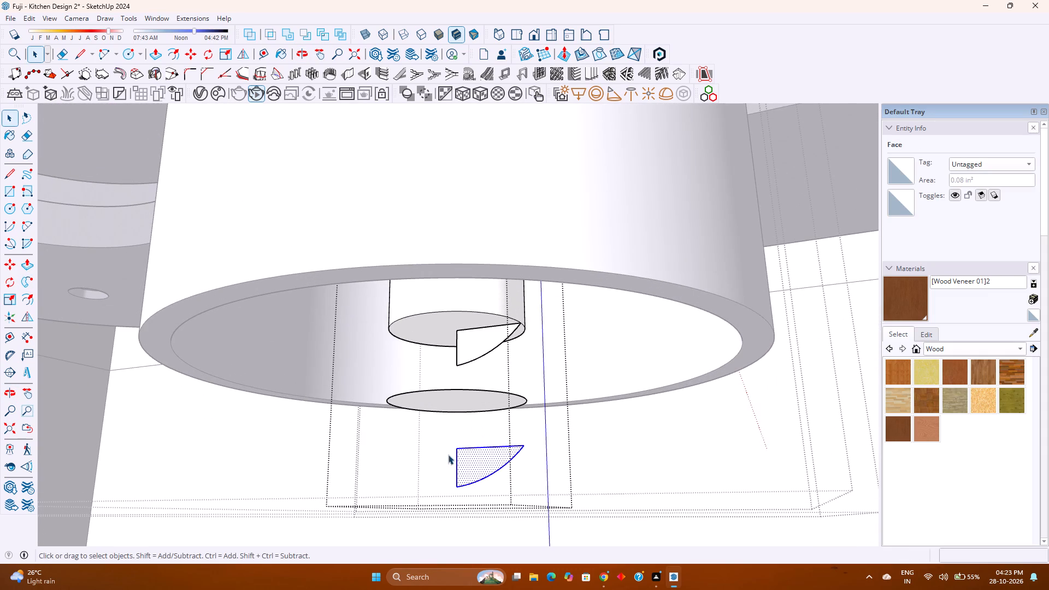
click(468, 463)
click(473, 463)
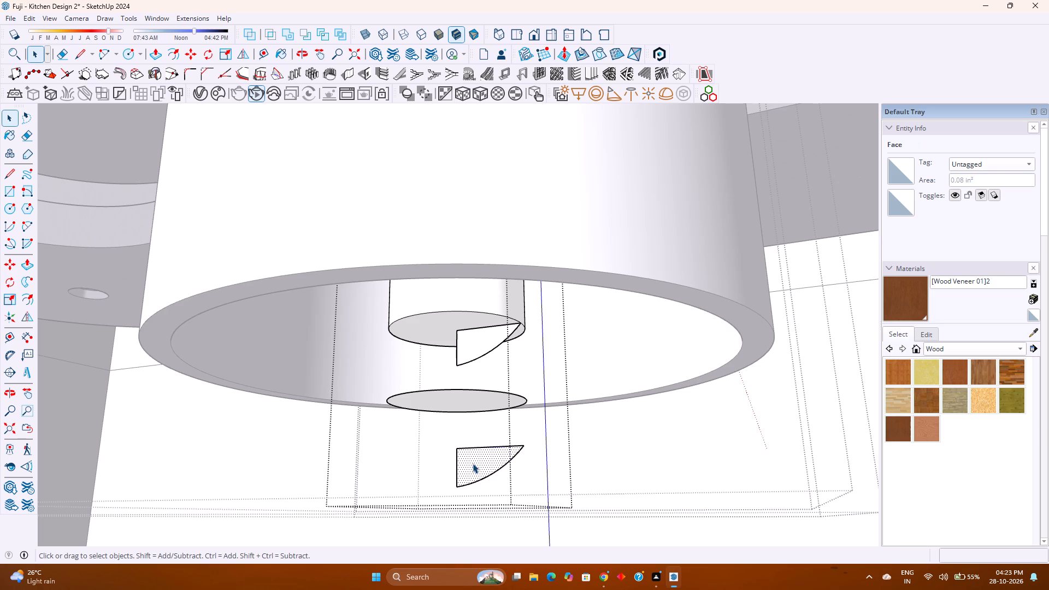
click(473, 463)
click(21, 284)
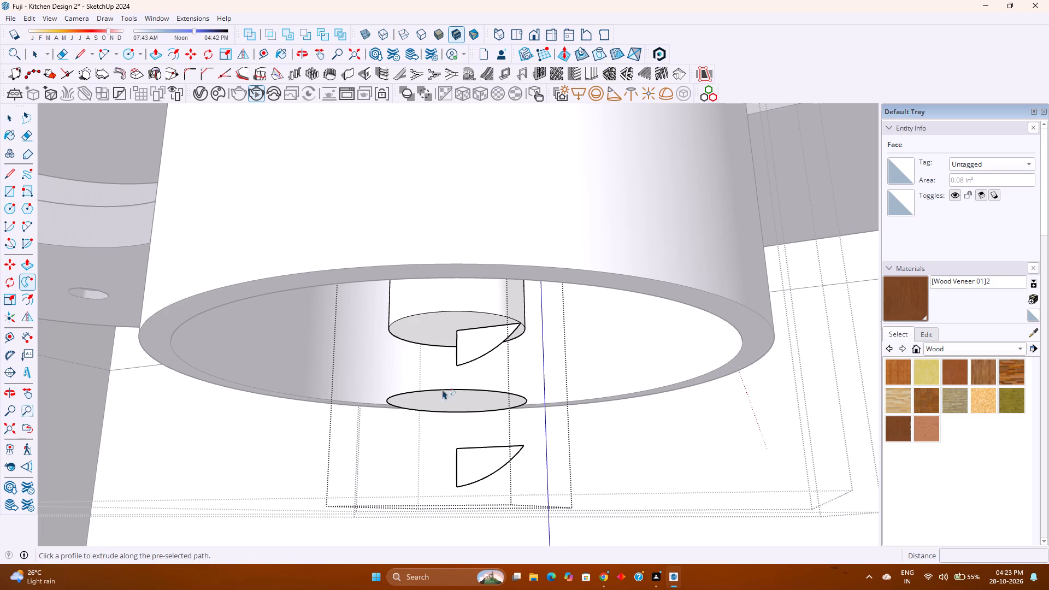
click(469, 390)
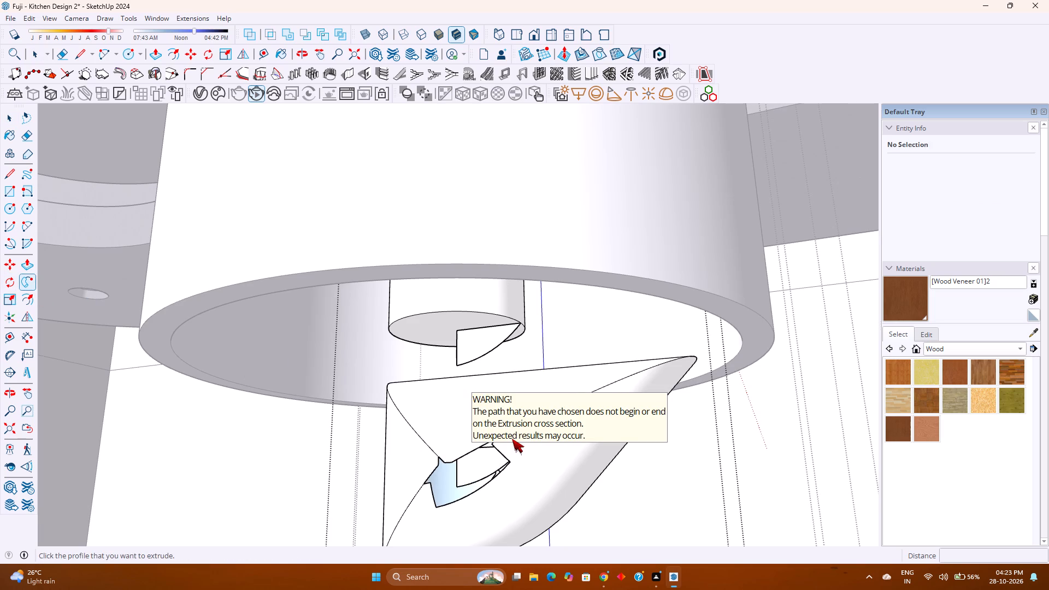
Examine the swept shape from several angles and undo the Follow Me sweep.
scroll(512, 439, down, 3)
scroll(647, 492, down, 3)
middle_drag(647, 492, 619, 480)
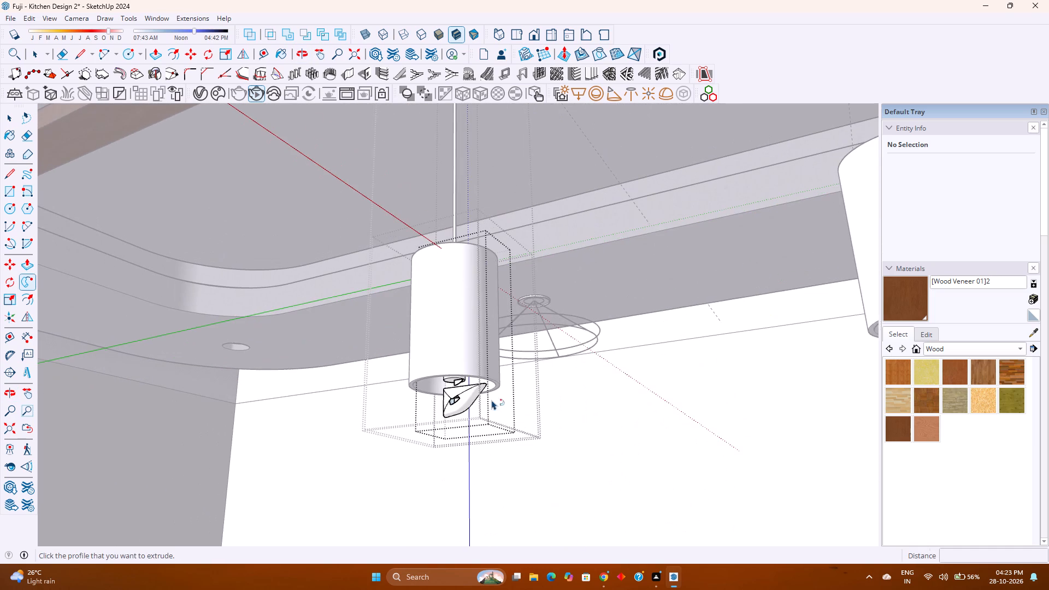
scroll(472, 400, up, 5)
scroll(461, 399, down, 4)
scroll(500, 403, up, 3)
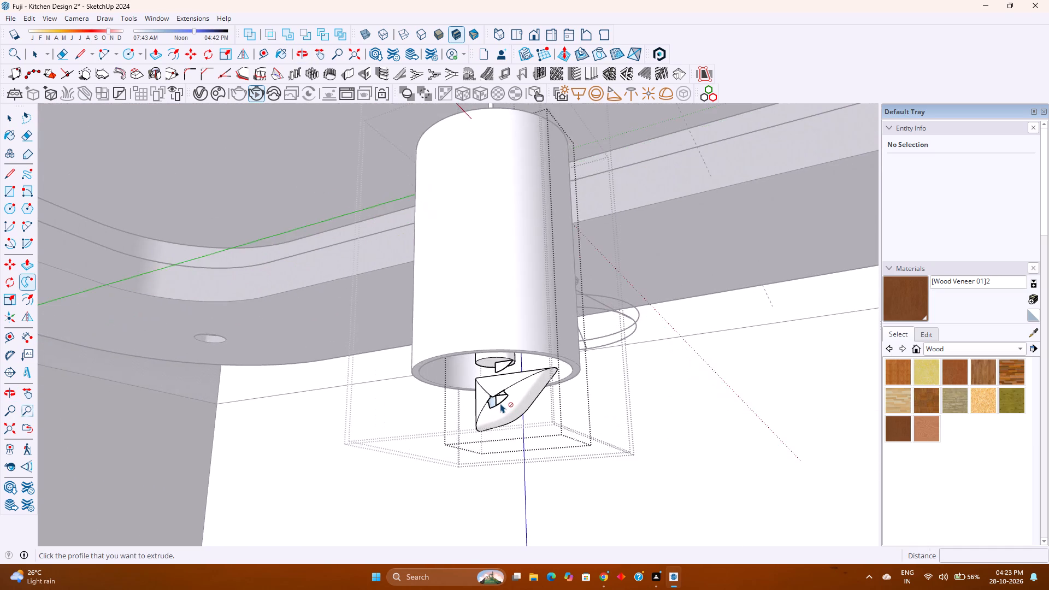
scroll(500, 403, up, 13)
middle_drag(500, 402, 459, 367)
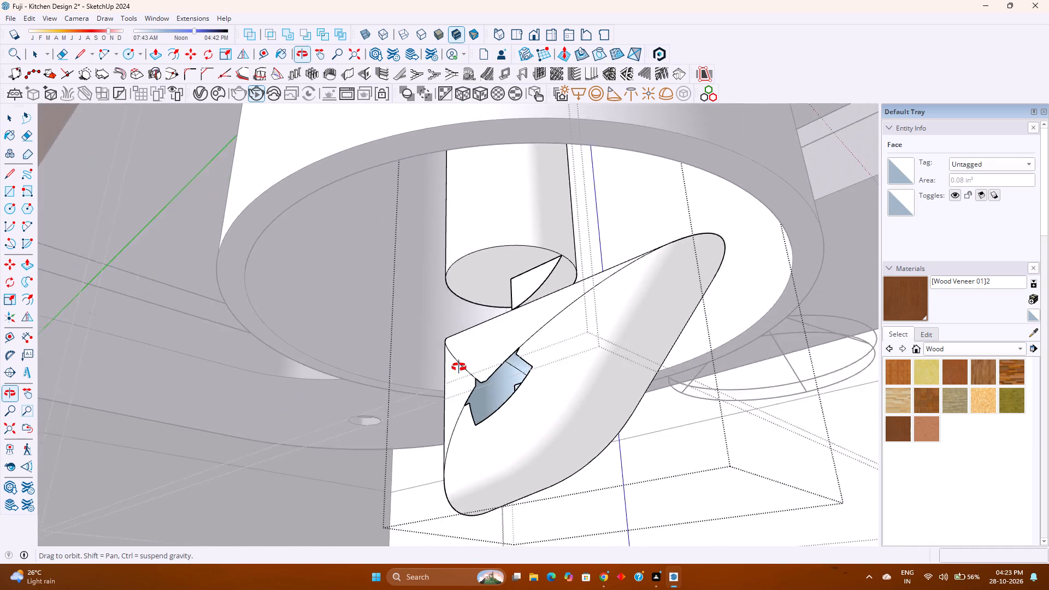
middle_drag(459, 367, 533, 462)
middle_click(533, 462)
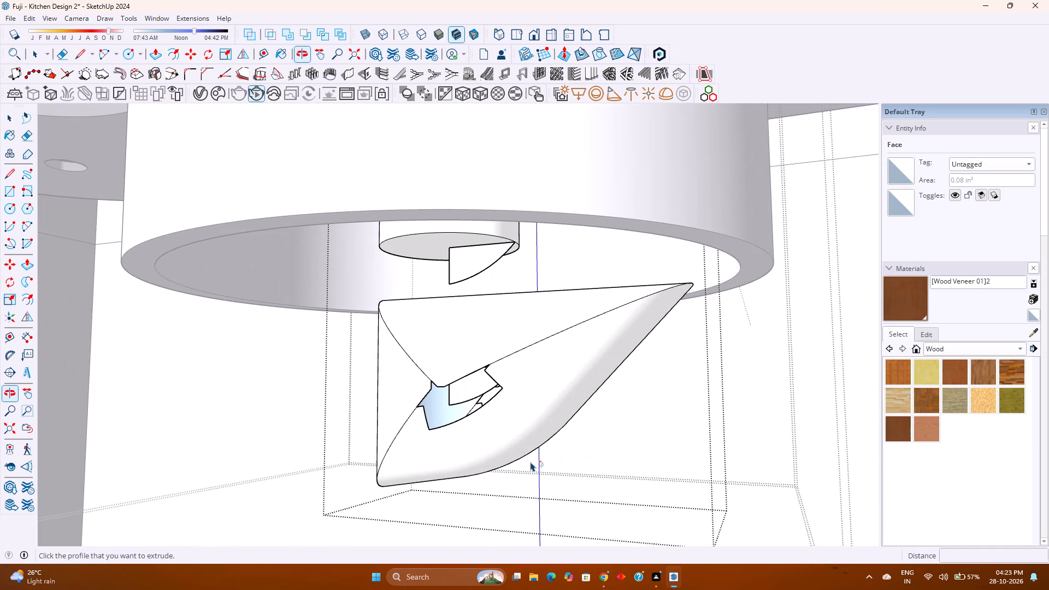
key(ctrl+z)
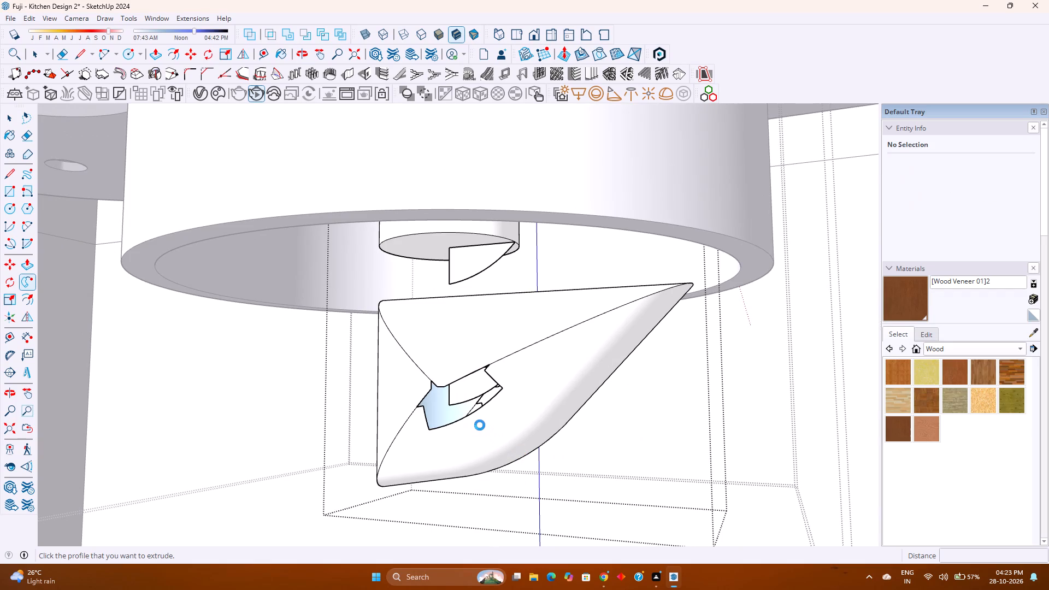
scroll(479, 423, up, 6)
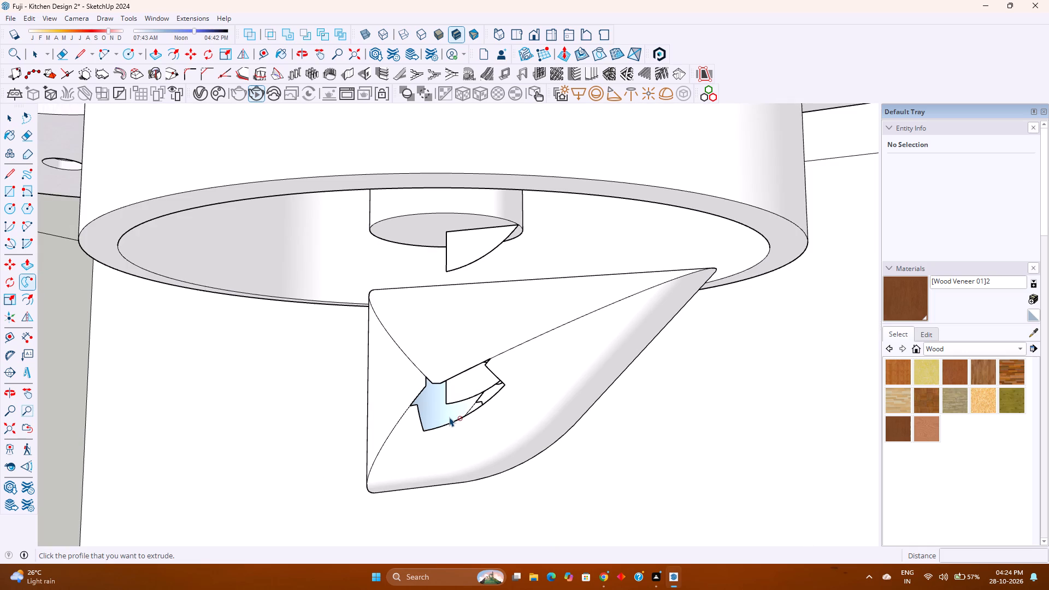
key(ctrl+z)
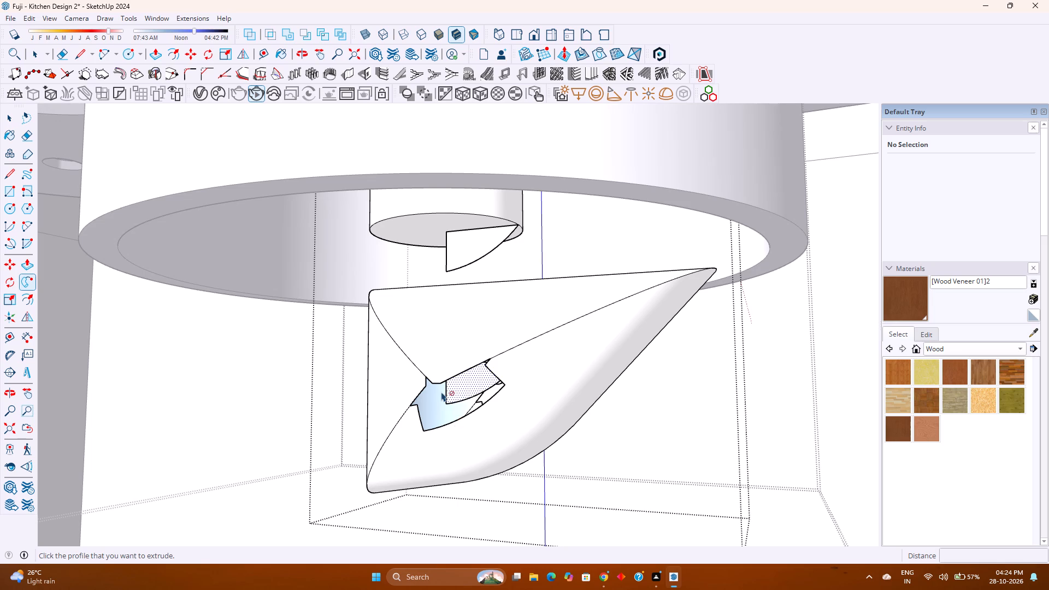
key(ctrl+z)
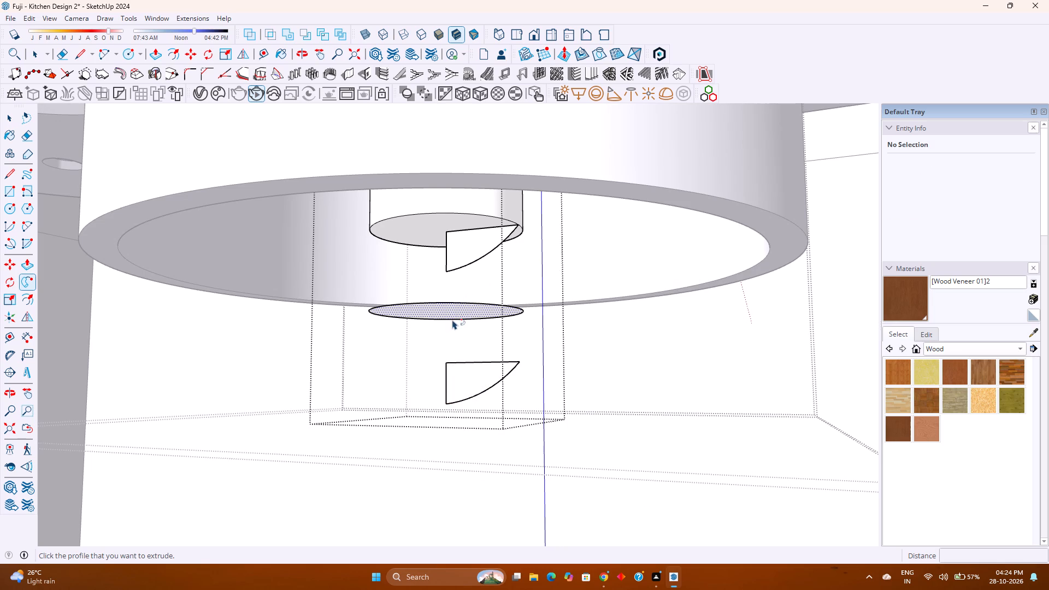
Rotate the copied circle below the lamp 90° about the green axis so it stands upright.
key(space)
double_click(457, 314)
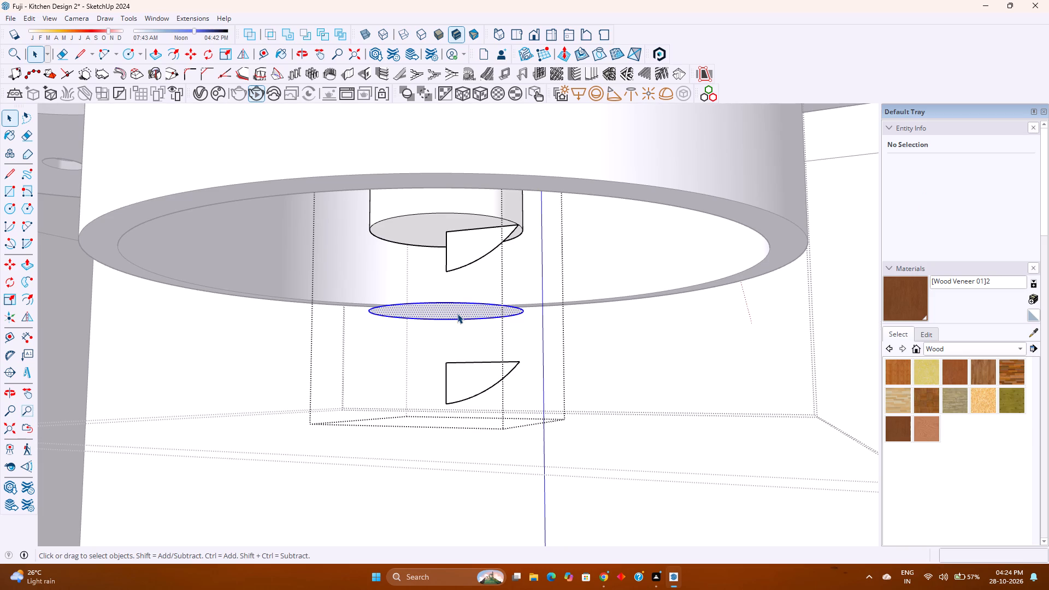
click(207, 54)
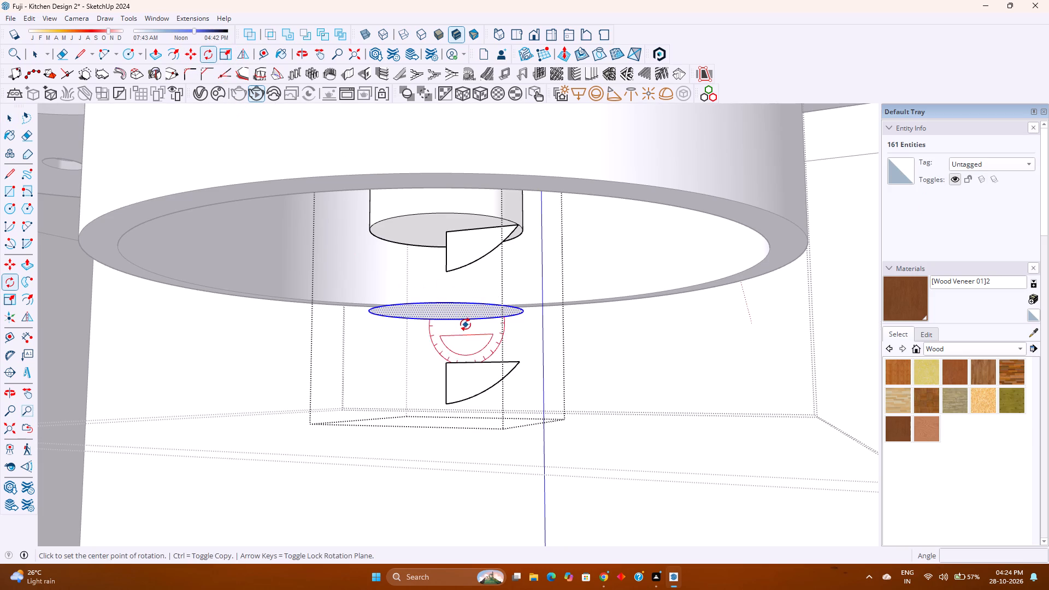
key(Left)
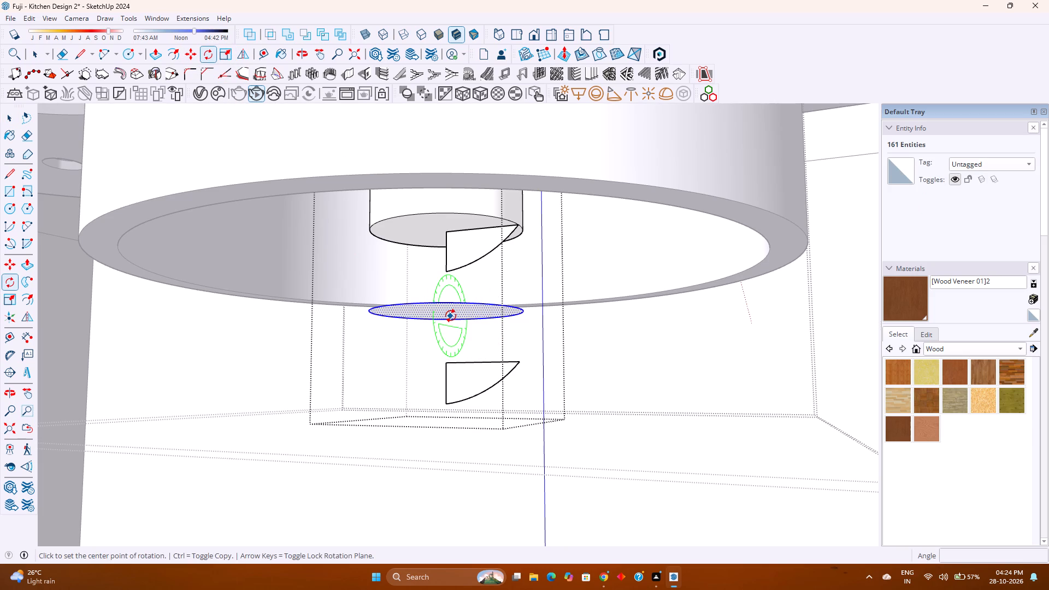
middle_drag(451, 314, 414, 306)
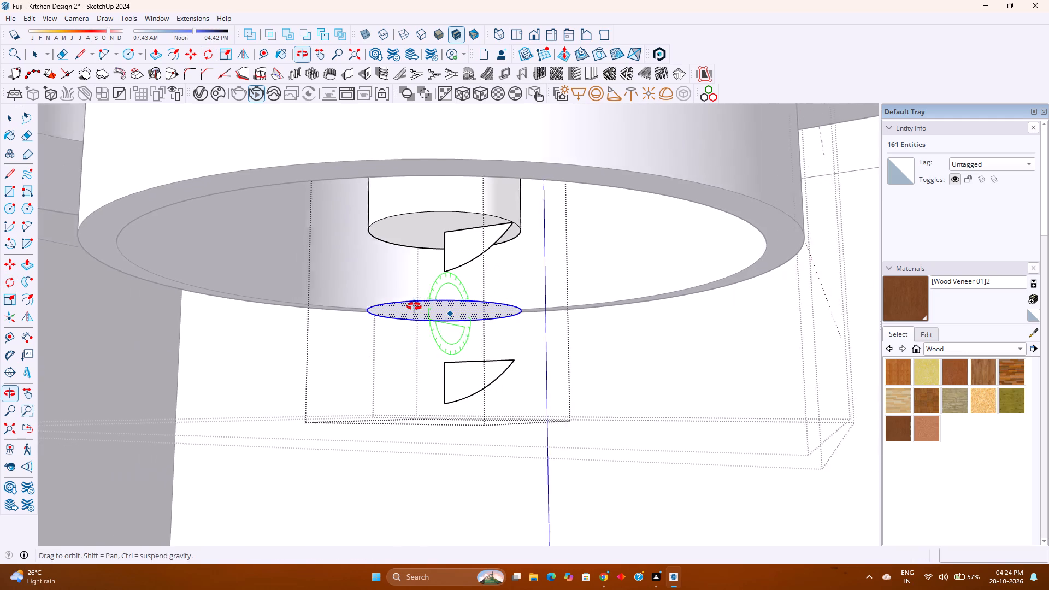
middle_drag(414, 306, 369, 307)
middle_click(369, 307)
click(456, 313)
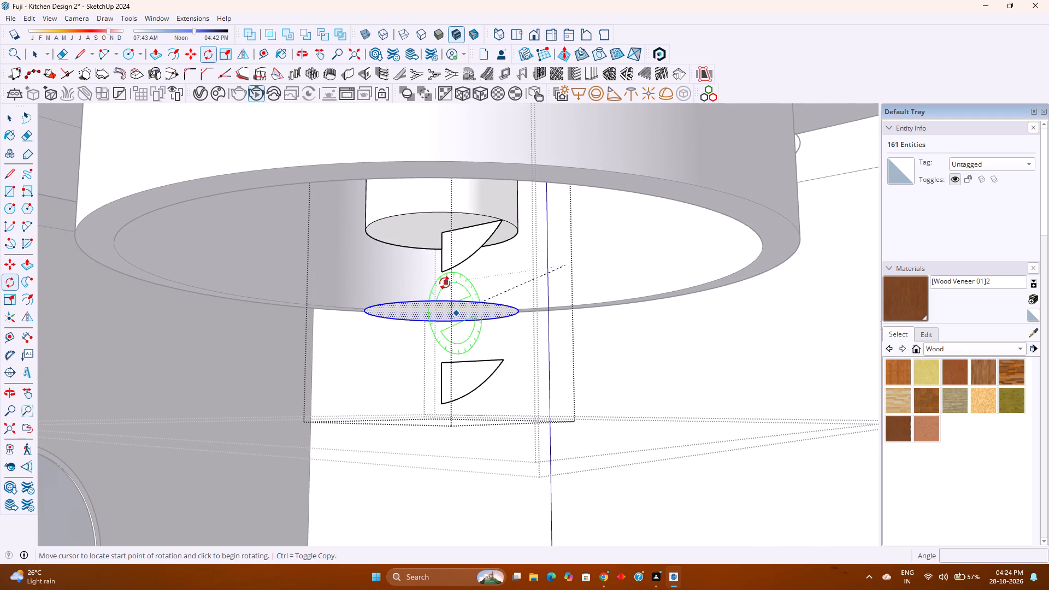
middle_drag(505, 316, 394, 312)
middle_click(394, 312)
click(509, 312)
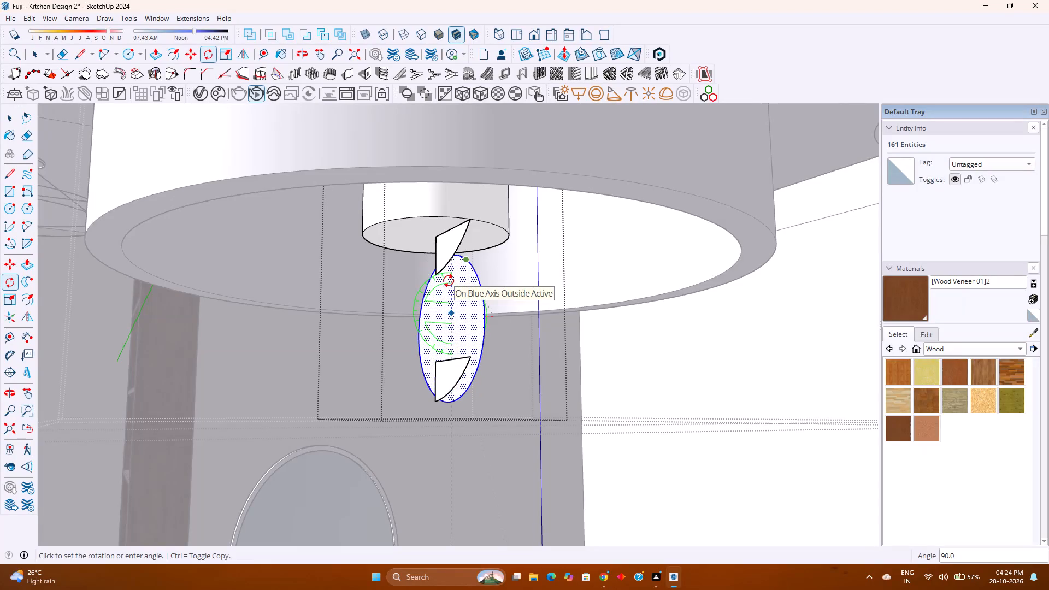
click(449, 281)
scroll(465, 291, up, 1)
middle_drag(465, 291, 357, 293)
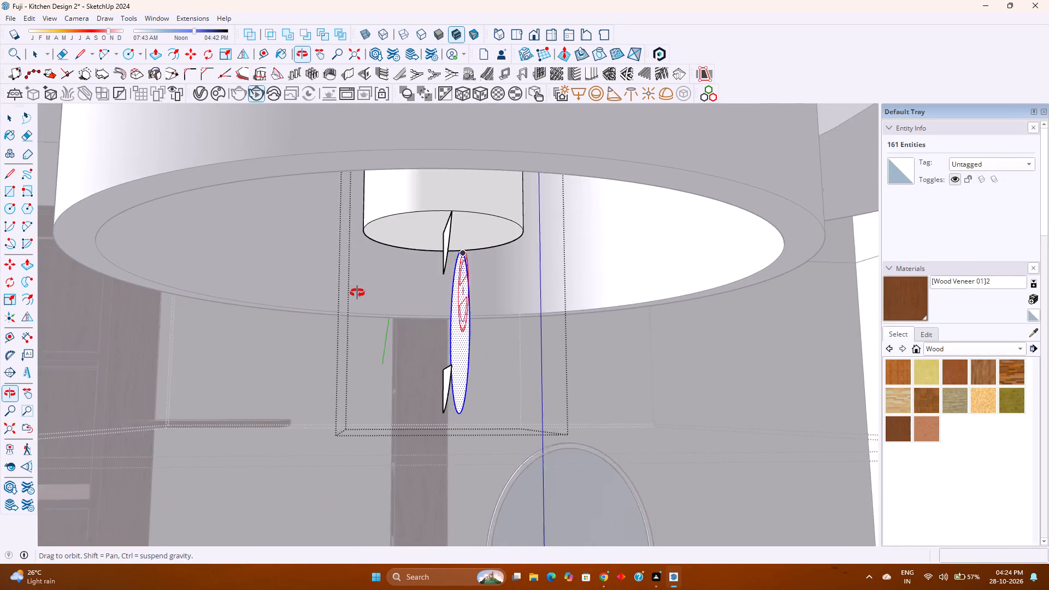
middle_drag(357, 293, 341, 293)
key(space)
Rotate the lower quarter profile 90° about the green axis from its outer corner so it lies flat.
scroll(459, 320, up, 3)
middle_drag(459, 320, 465, 320)
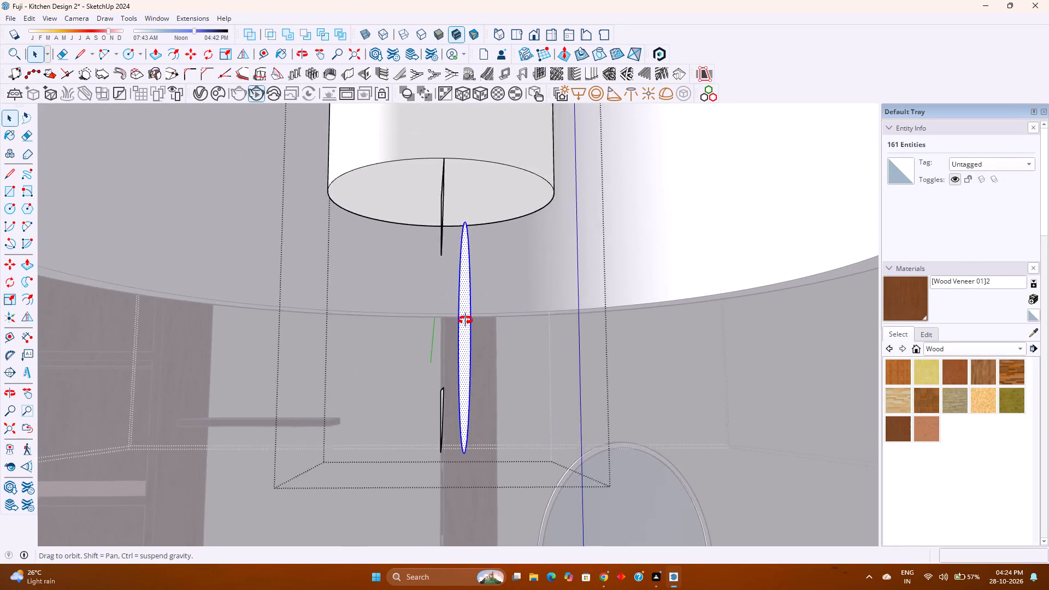
middle_drag(465, 320, 557, 321)
middle_click(557, 321)
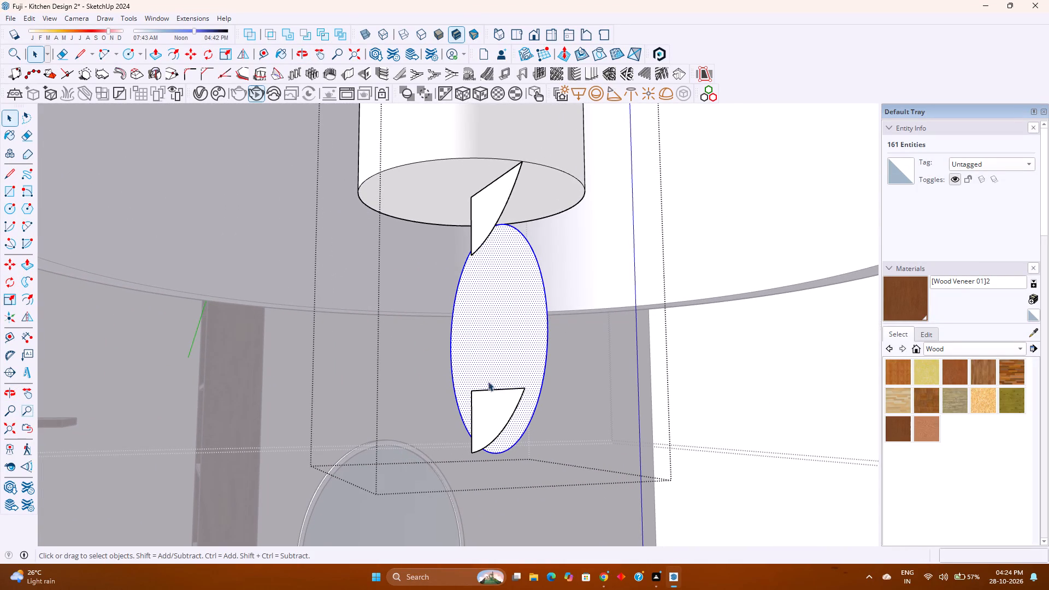
click(493, 404)
double_click(493, 404)
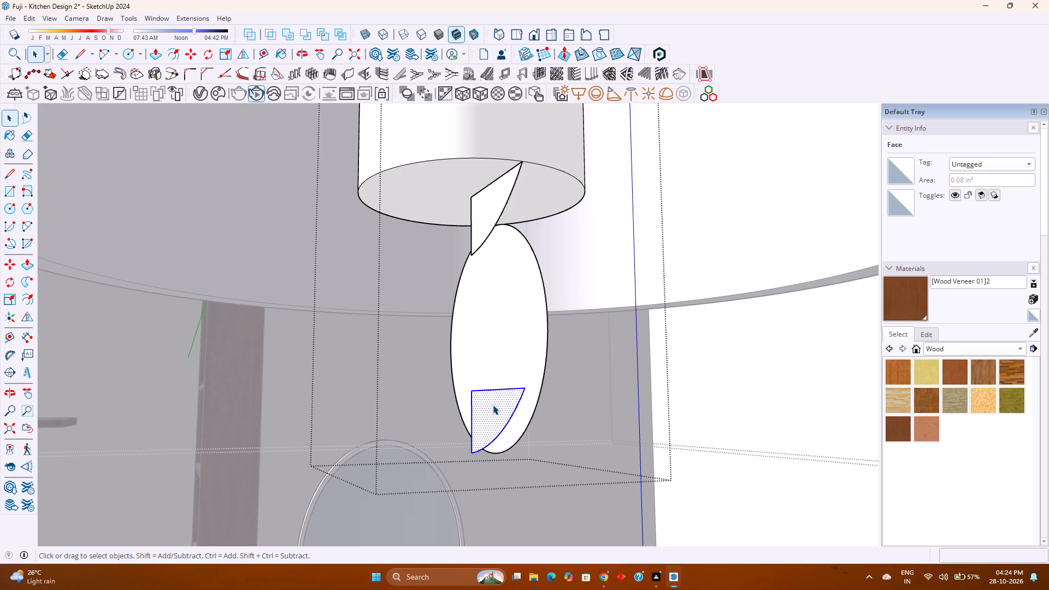
scroll(493, 407, up, 2)
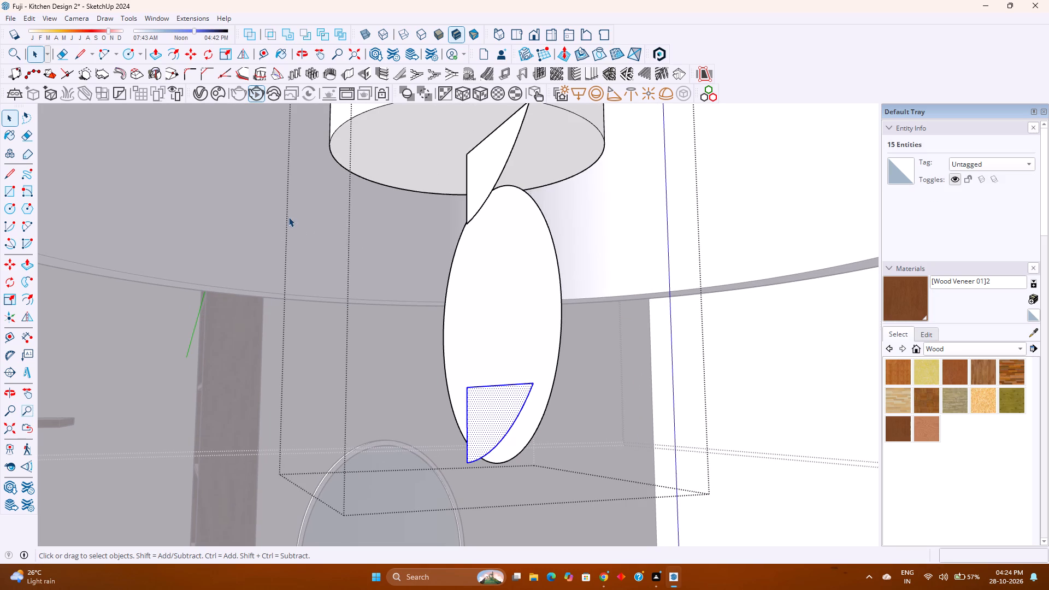
click(204, 60)
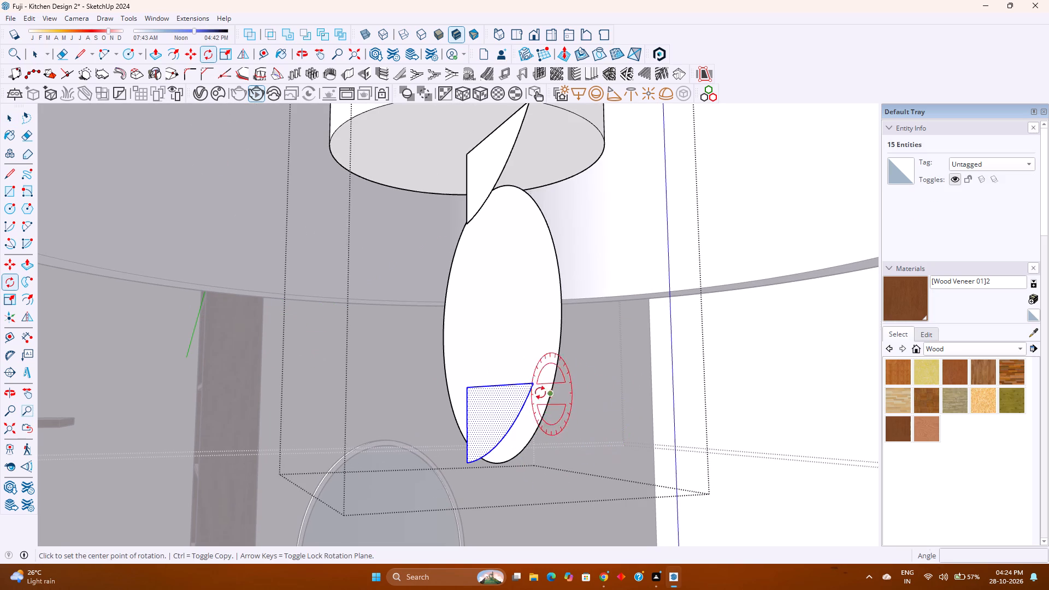
click(532, 386)
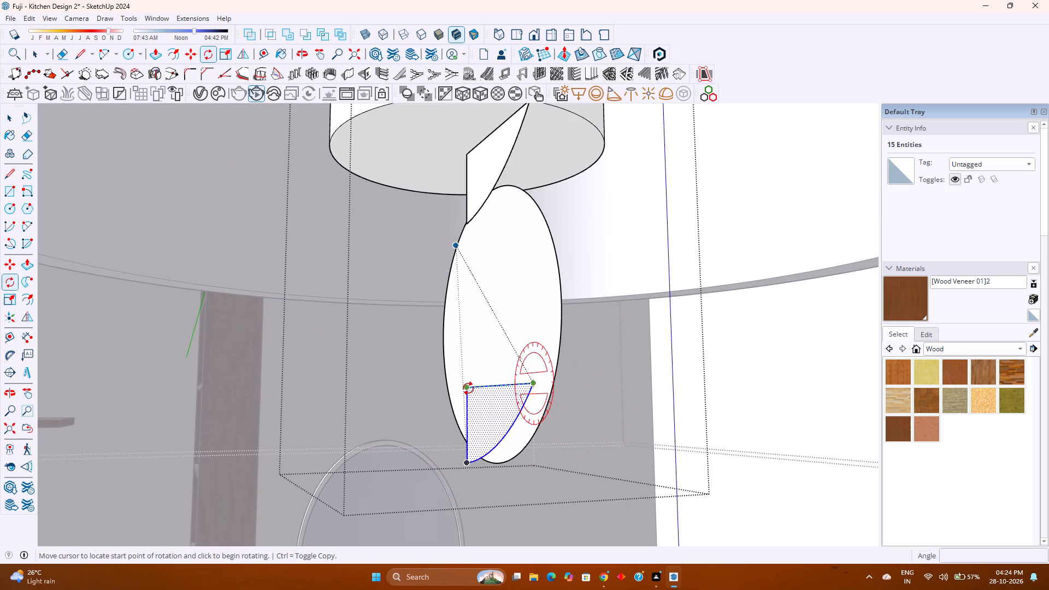
click(468, 388)
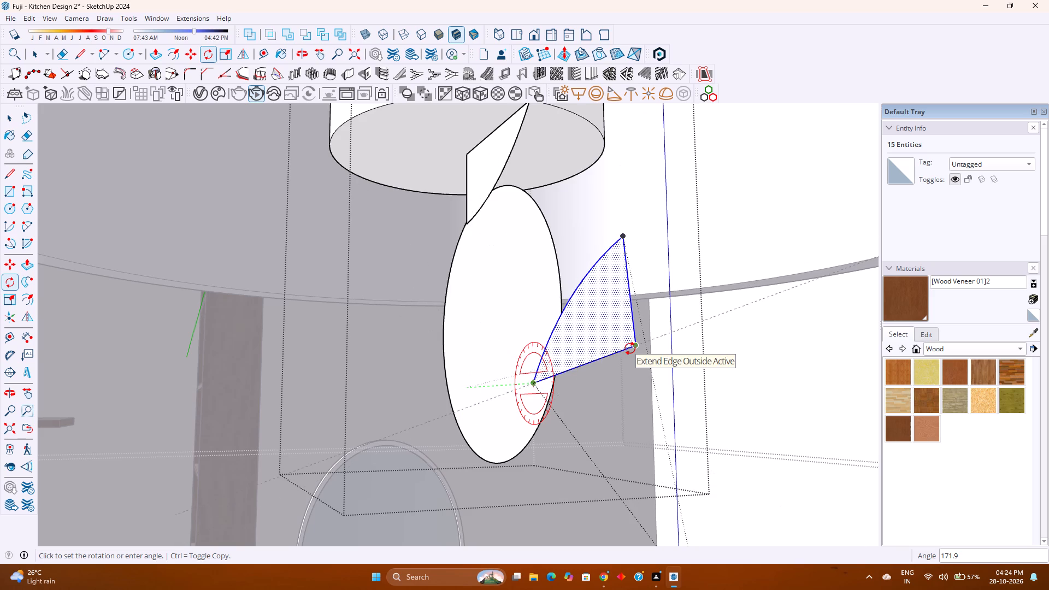
key(Escape)
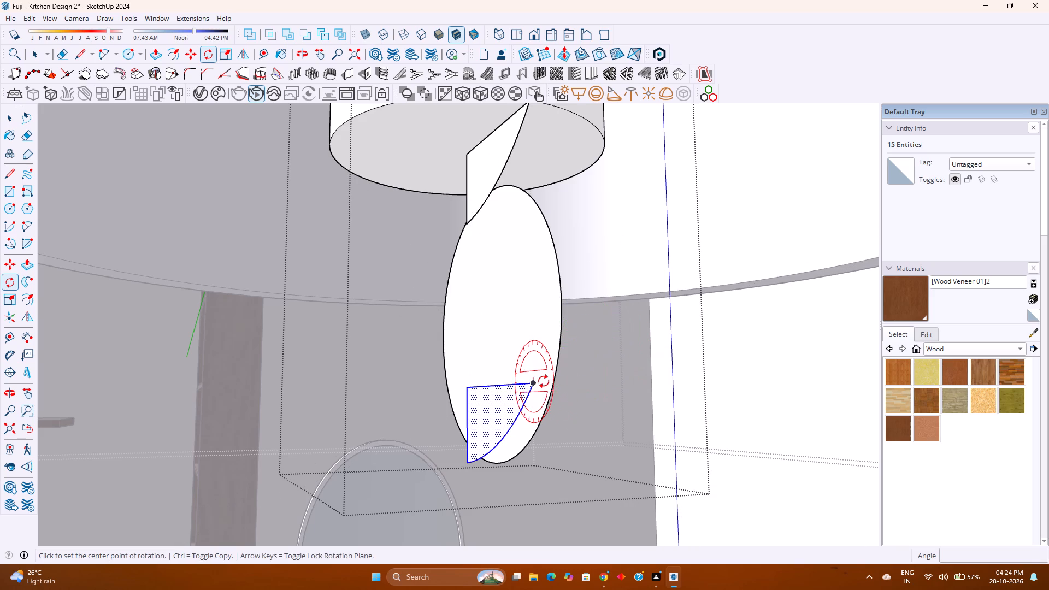
key(Right)
key(Left)
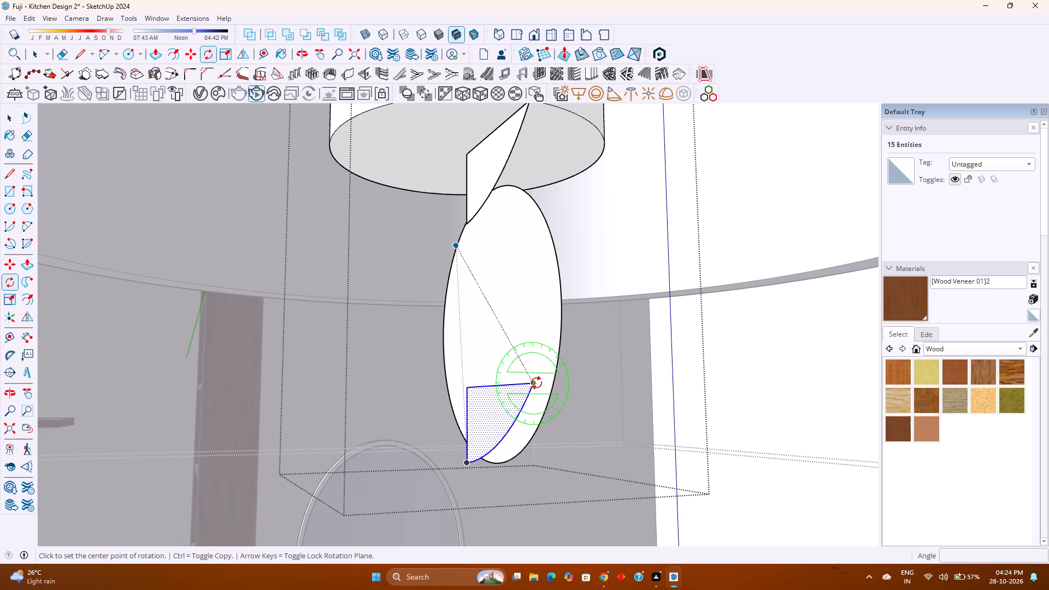
click(537, 383)
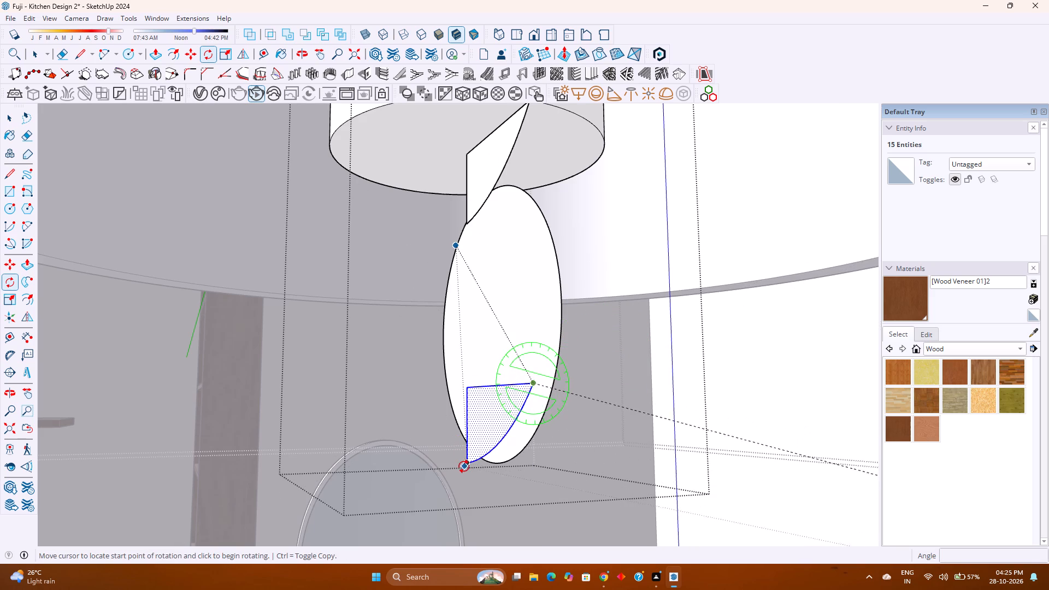
click(467, 464)
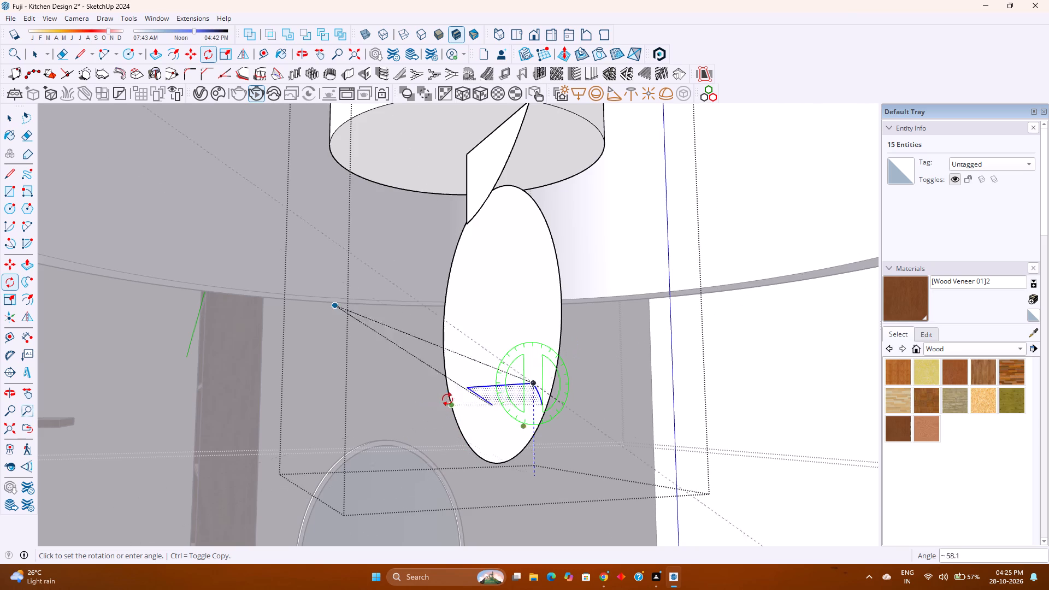
click(428, 384)
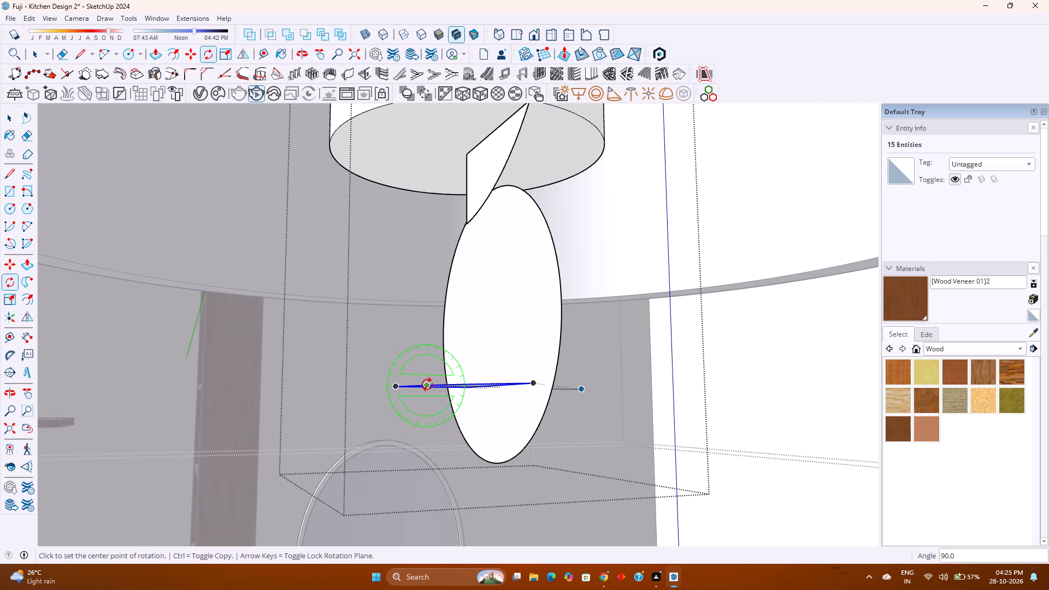
key(space)
scroll(432, 396, up, 2)
middle_click(447, 390)
scroll(448, 390, down, 4)
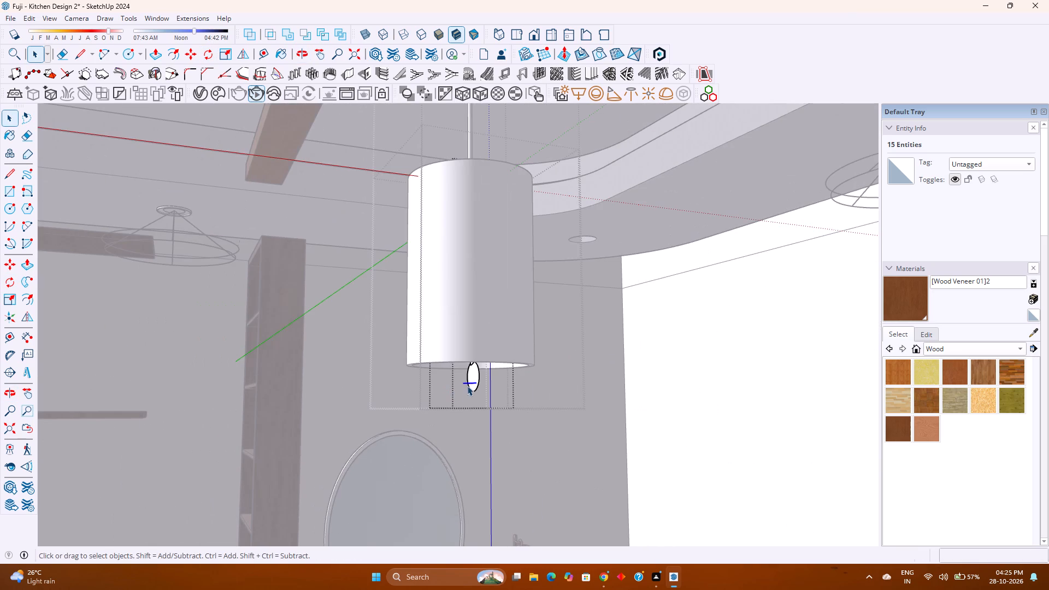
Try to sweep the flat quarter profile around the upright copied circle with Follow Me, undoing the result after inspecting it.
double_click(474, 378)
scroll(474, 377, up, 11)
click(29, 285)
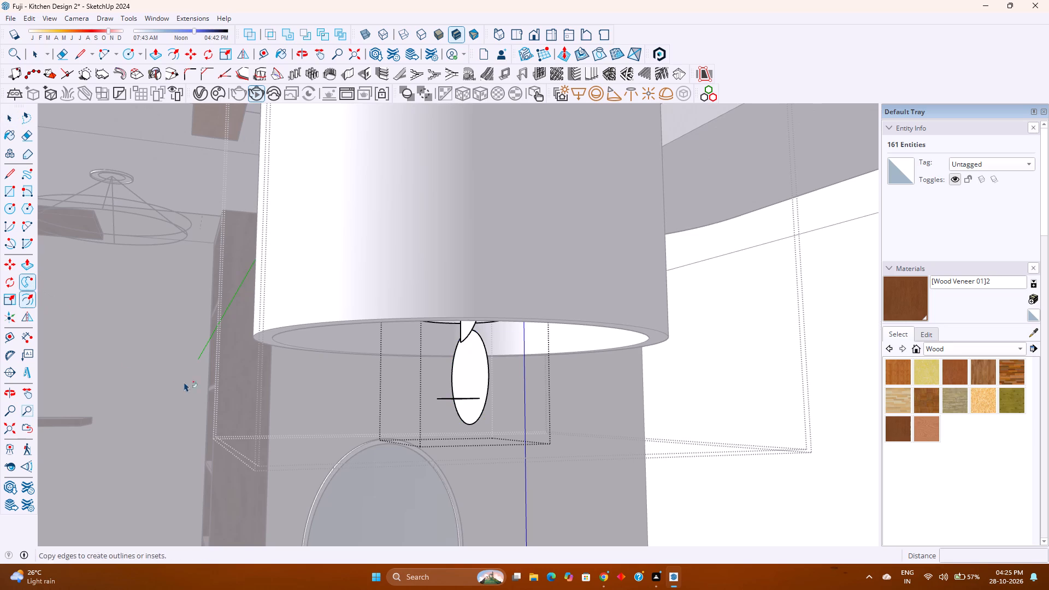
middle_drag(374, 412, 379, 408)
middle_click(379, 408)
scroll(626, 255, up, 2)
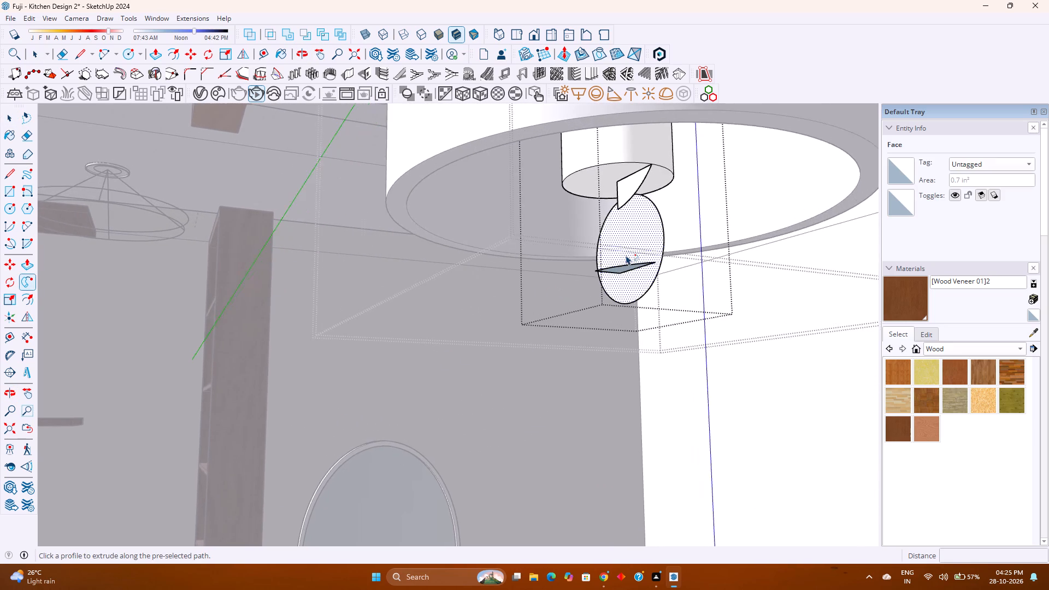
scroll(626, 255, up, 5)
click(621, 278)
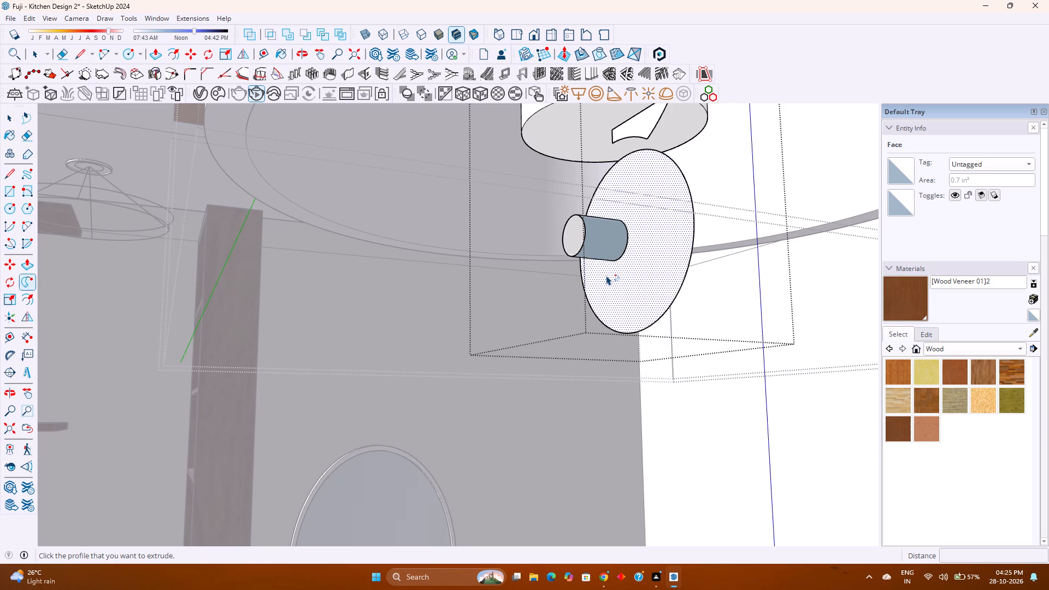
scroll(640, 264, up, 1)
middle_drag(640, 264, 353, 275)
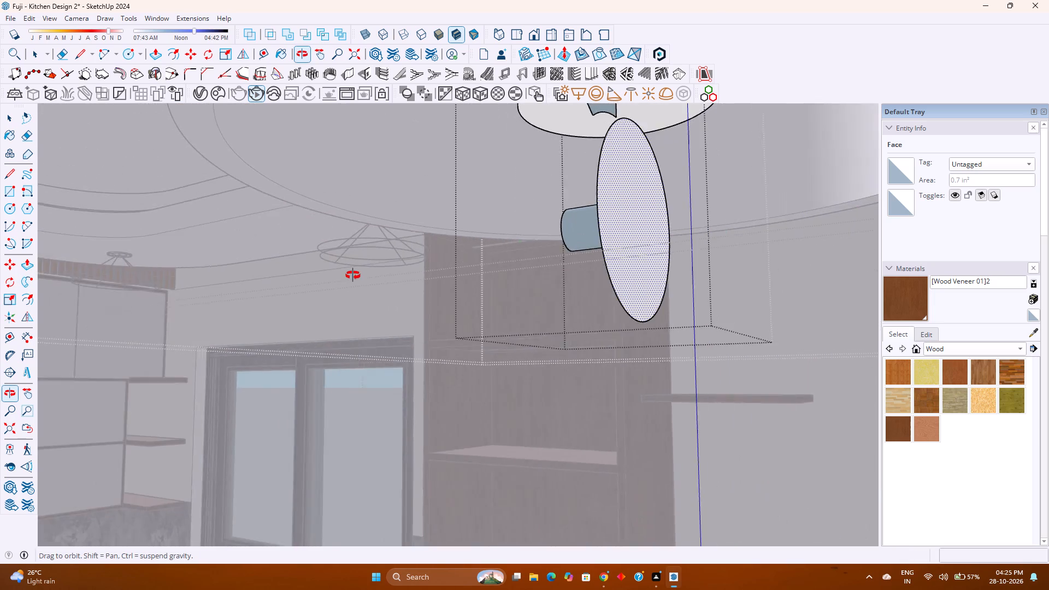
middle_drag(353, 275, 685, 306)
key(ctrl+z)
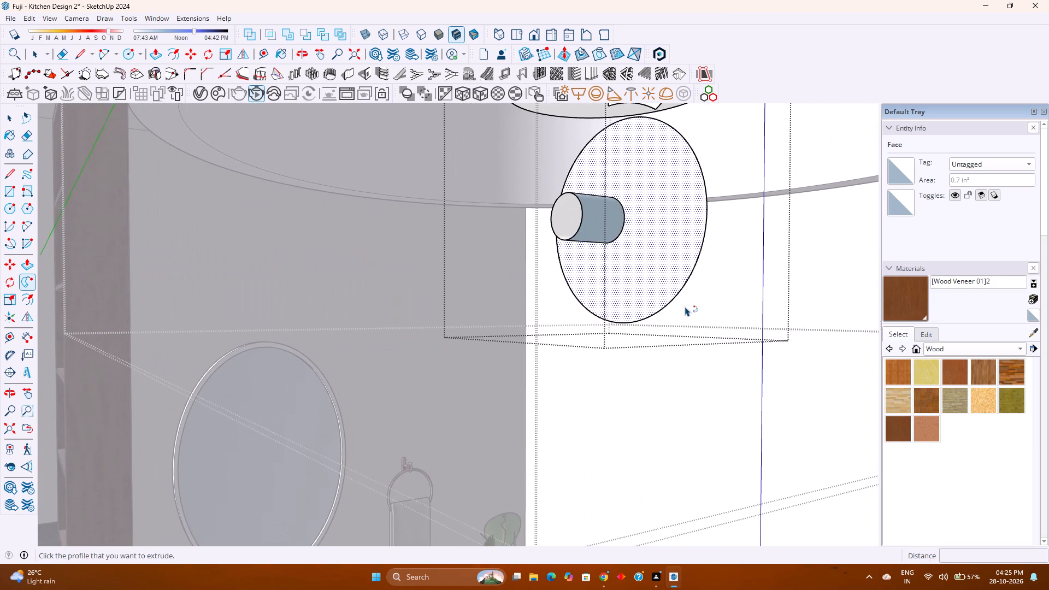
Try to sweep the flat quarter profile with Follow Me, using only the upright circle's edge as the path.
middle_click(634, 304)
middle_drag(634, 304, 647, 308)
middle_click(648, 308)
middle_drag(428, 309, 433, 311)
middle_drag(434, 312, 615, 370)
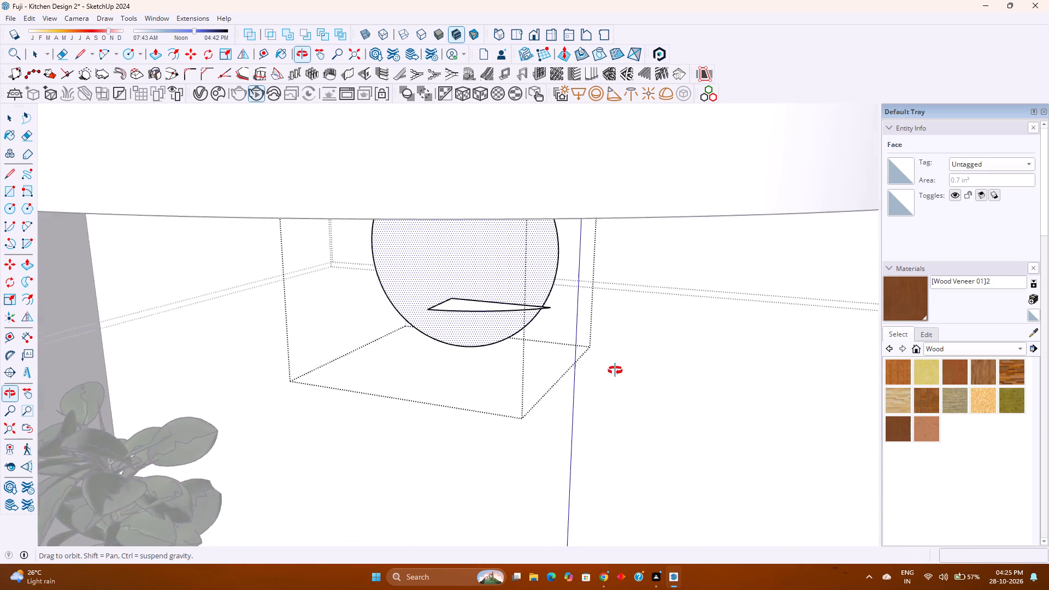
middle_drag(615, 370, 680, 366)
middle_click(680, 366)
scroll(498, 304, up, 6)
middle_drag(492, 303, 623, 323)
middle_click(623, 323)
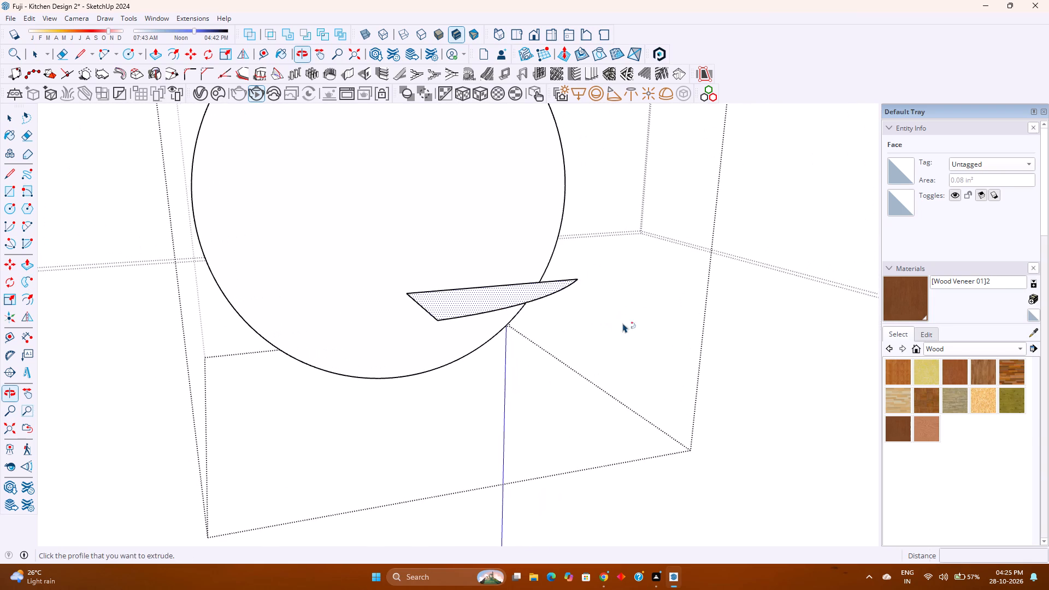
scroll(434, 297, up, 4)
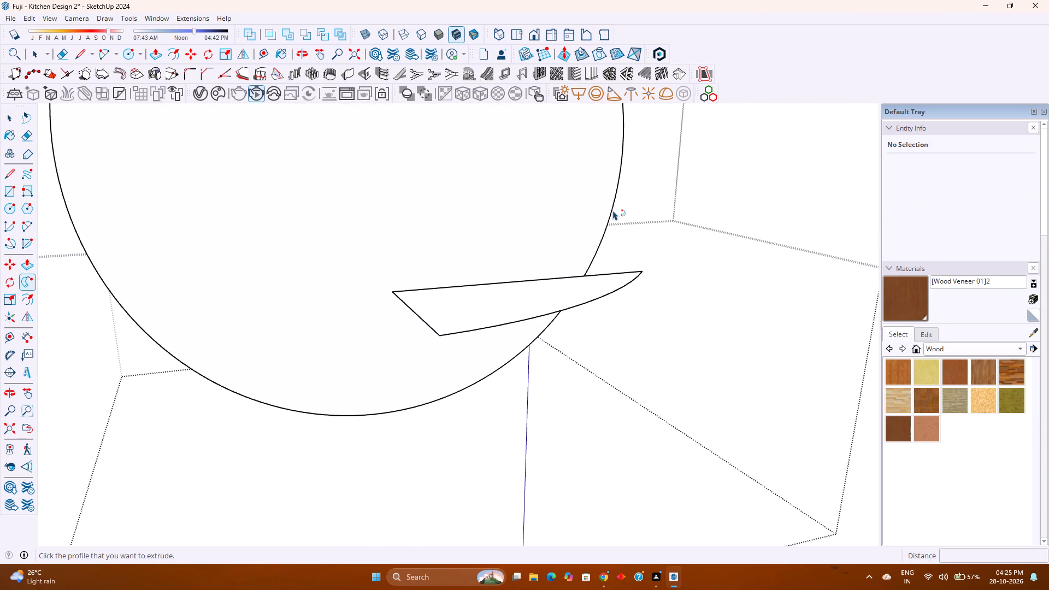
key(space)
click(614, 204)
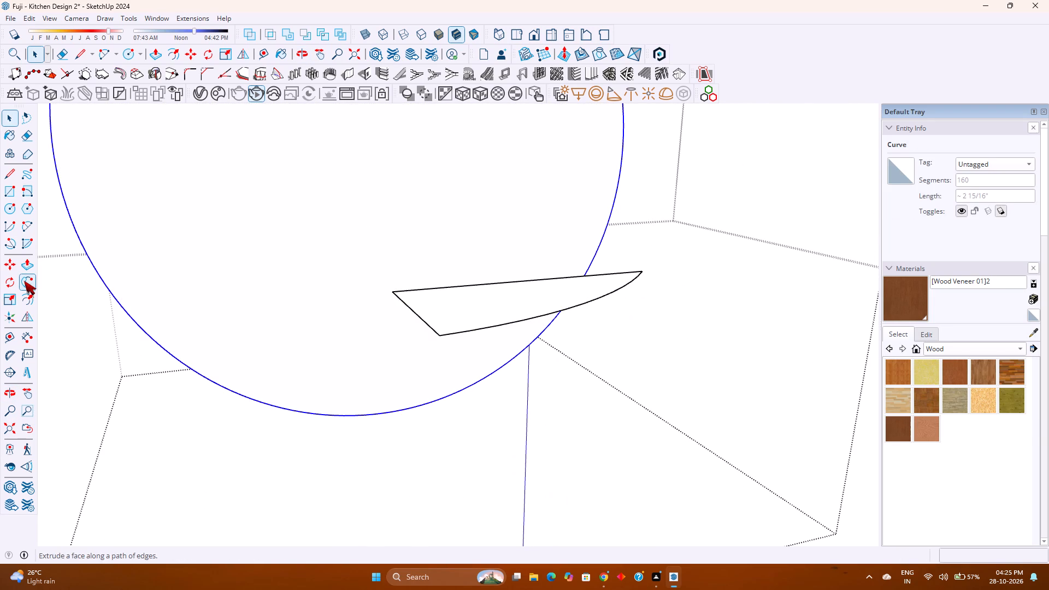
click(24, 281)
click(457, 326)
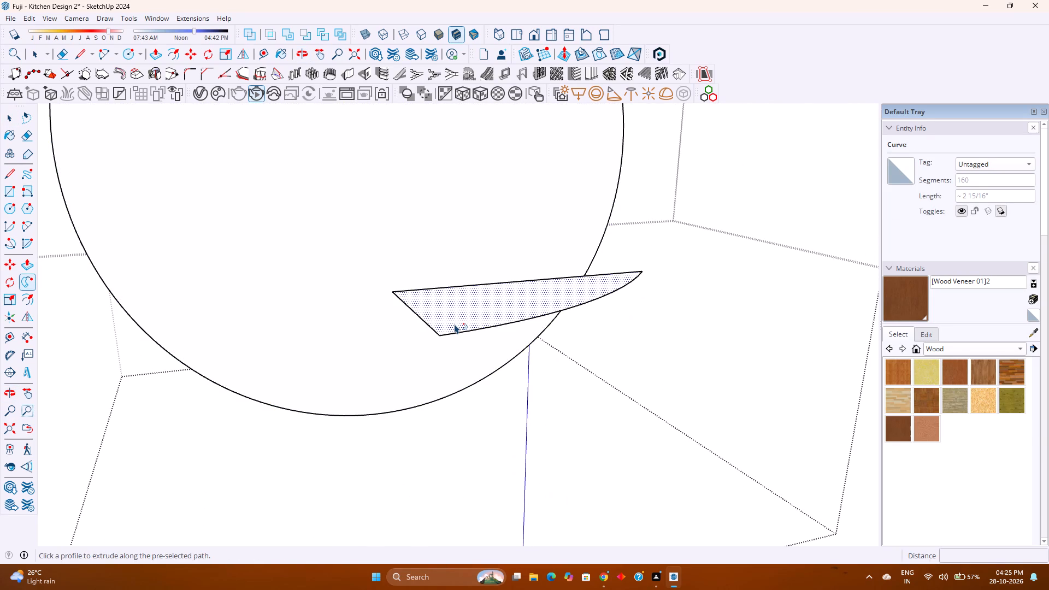
Return to the first pendant light and examine the swept shape on the upright circle below its inner lamp.
scroll(454, 323, down, 1)
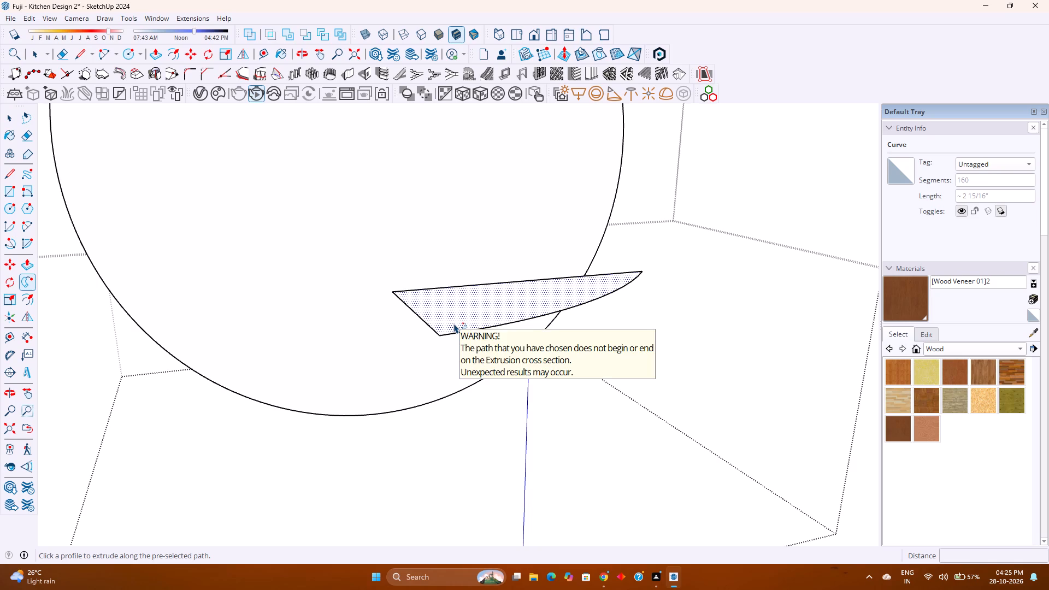
scroll(454, 323, down, 3)
scroll(454, 323, up, 4)
scroll(454, 323, down, 5)
scroll(363, 312, down, 2)
middle_click(363, 312)
middle_drag(364, 312, 439, 293)
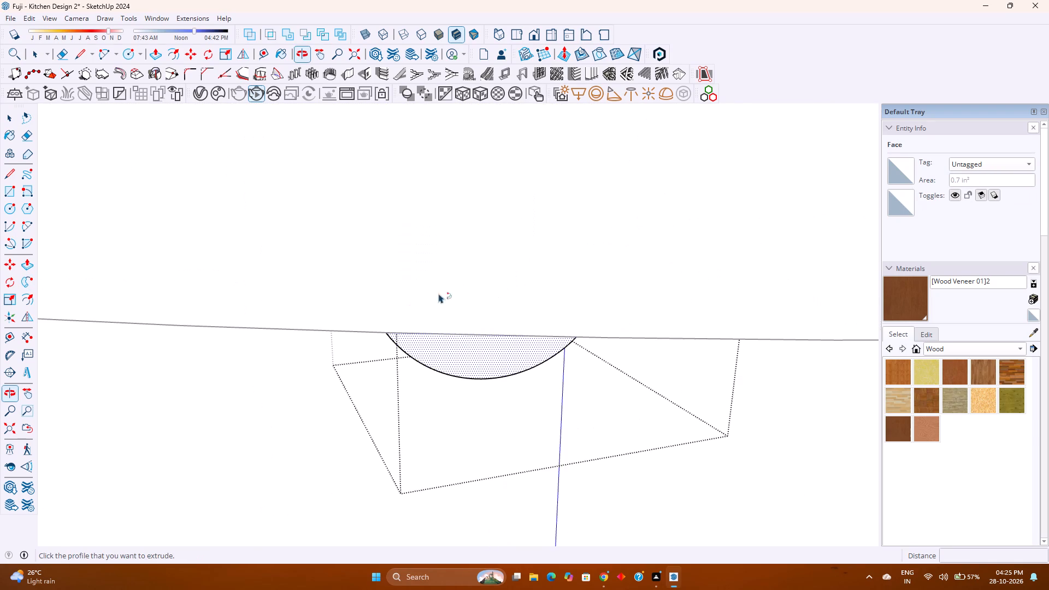
middle_drag(439, 293, 456, 287)
middle_click(456, 287)
scroll(461, 318, down, 3)
middle_drag(496, 397, 478, 332)
middle_click(478, 332)
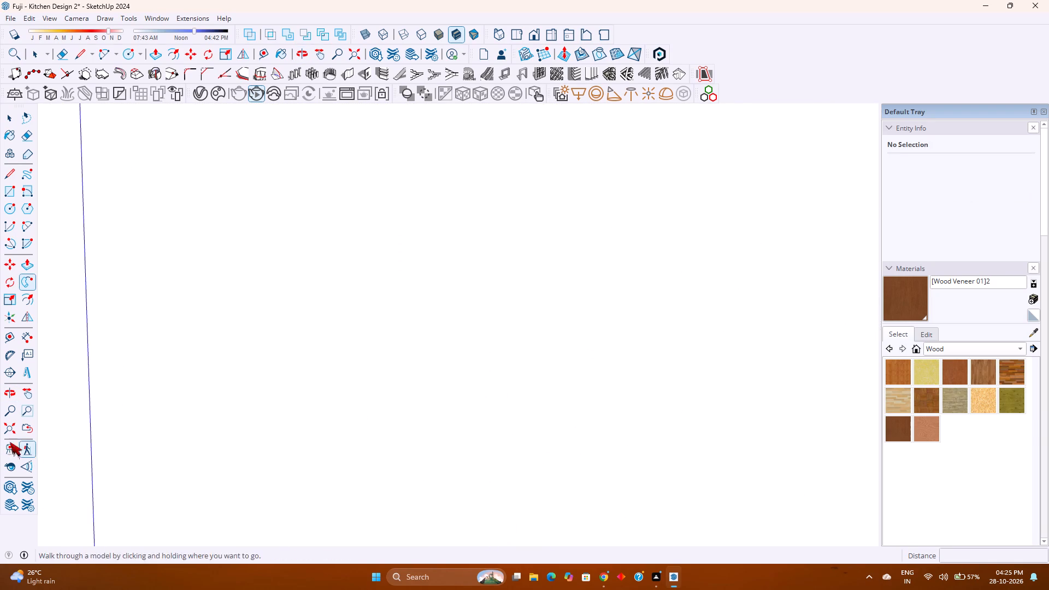
click(10, 426)
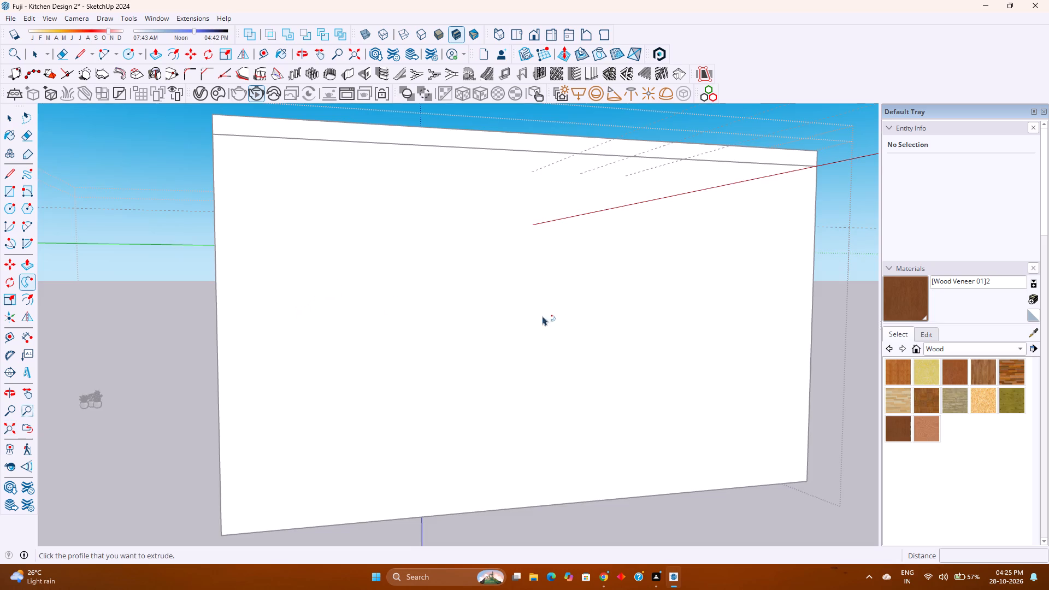
middle_drag(557, 317, 137, 333)
middle_click(137, 333)
scroll(584, 255, up, 5)
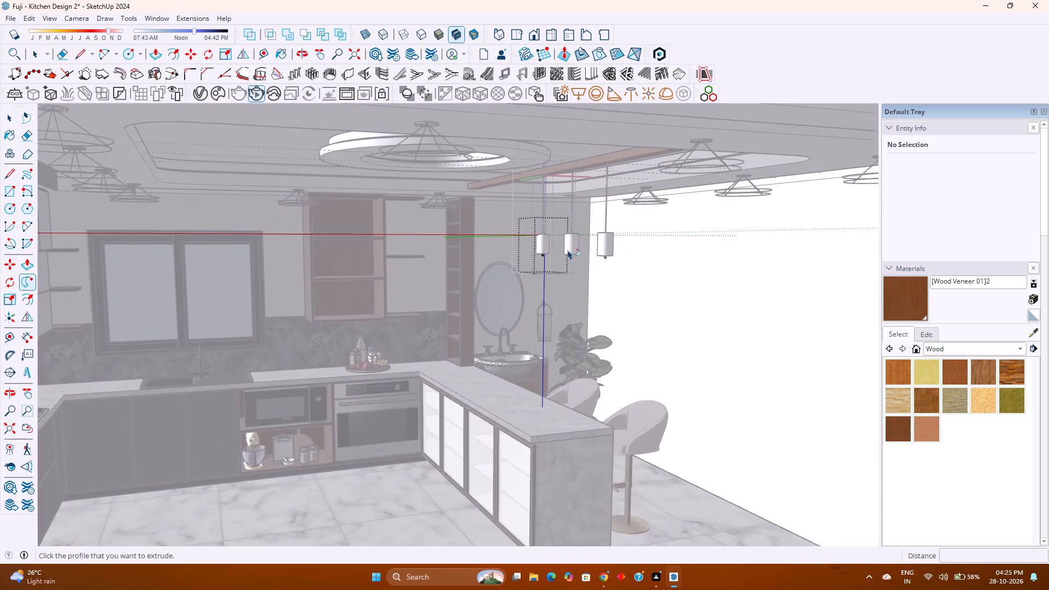
scroll(568, 250, up, 20)
scroll(568, 250, up, 3)
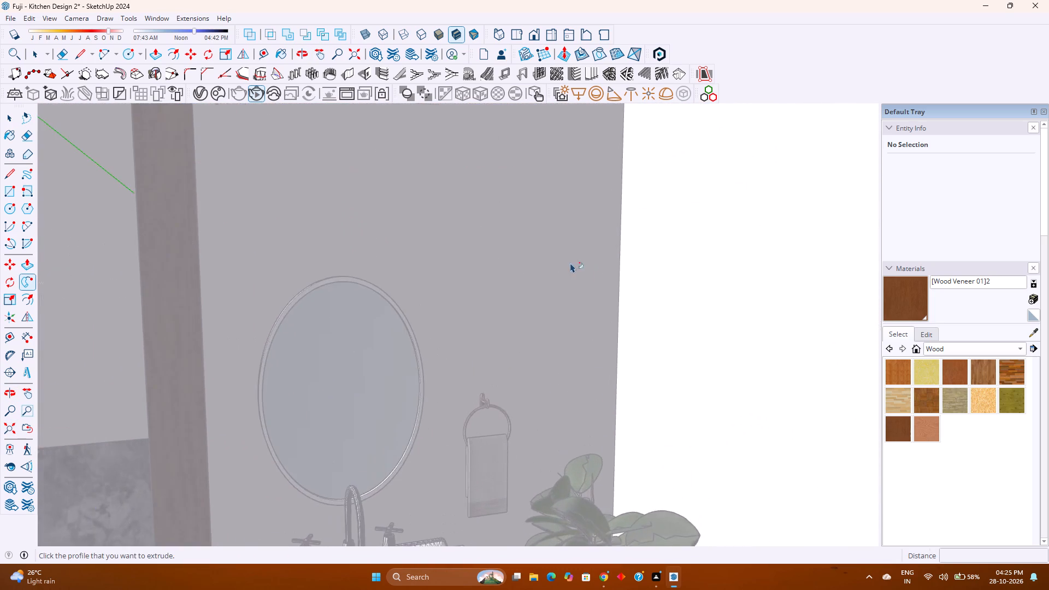
scroll(561, 267, down, 5)
middle_drag(498, 272, 510, 268)
middle_click(510, 268)
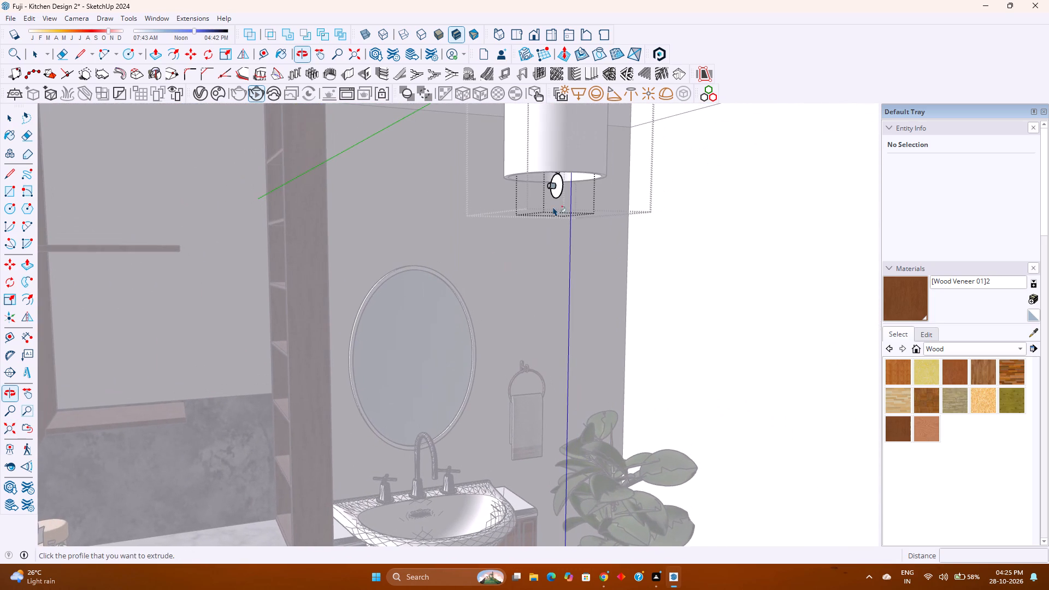
scroll(549, 155, up, 9)
scroll(546, 188, down, 2)
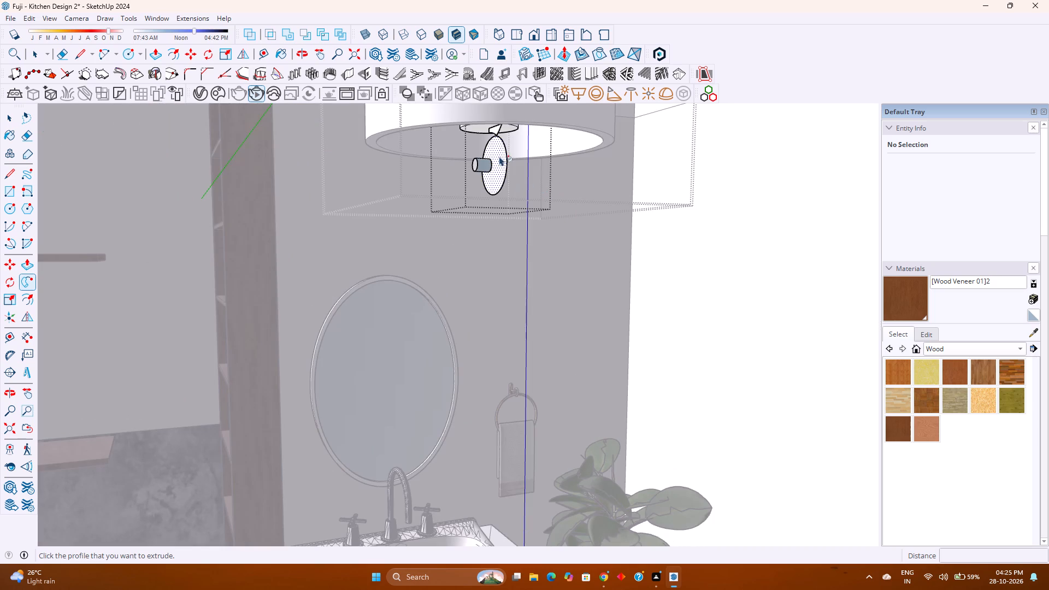
scroll(498, 143, up, 4)
middle_drag(498, 143, 612, 113)
scroll(493, 141, up, 1)
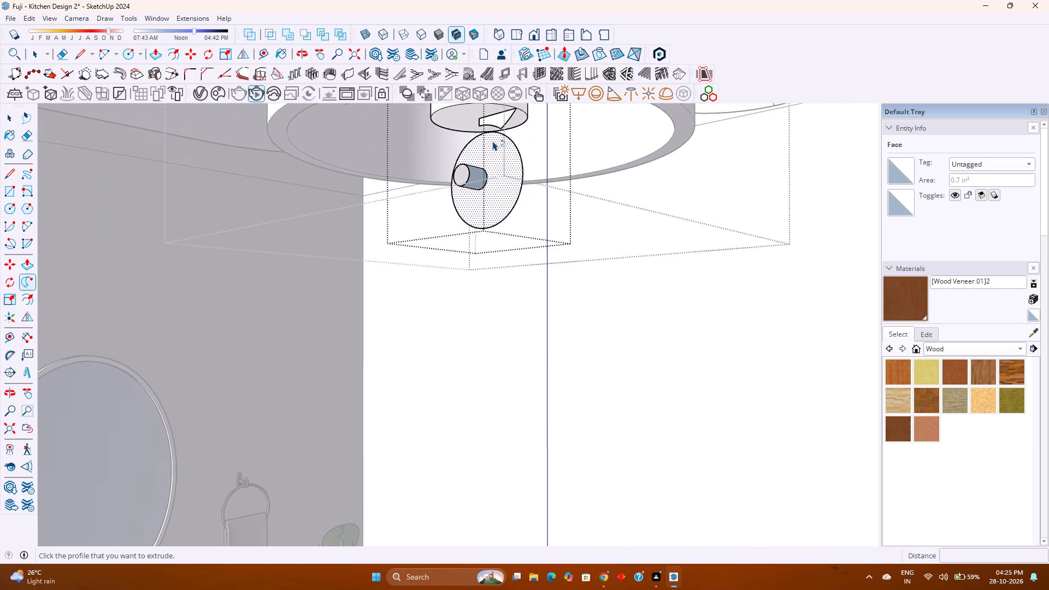
scroll(493, 141, up, 2)
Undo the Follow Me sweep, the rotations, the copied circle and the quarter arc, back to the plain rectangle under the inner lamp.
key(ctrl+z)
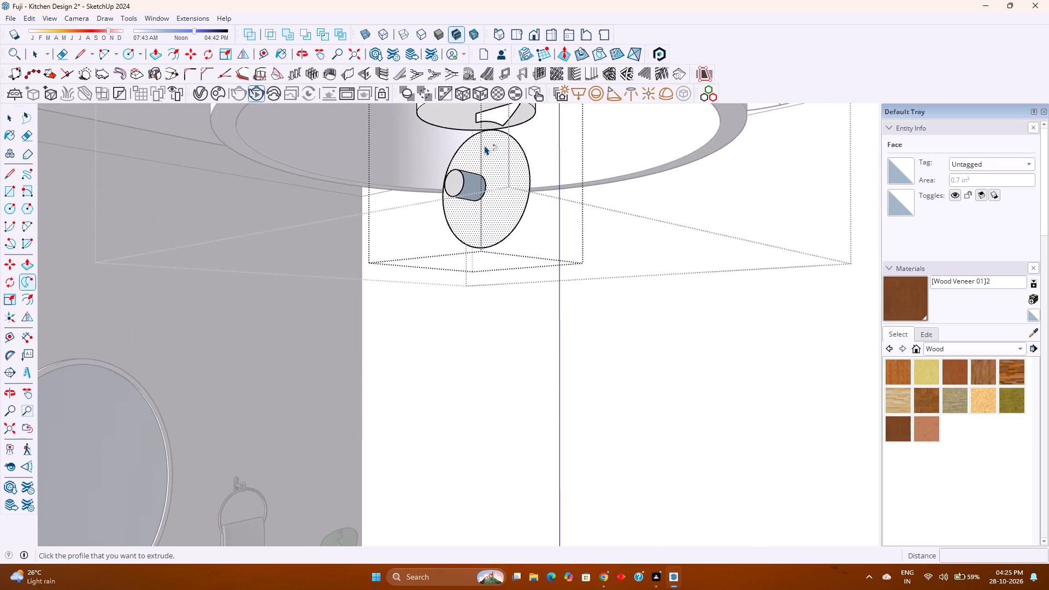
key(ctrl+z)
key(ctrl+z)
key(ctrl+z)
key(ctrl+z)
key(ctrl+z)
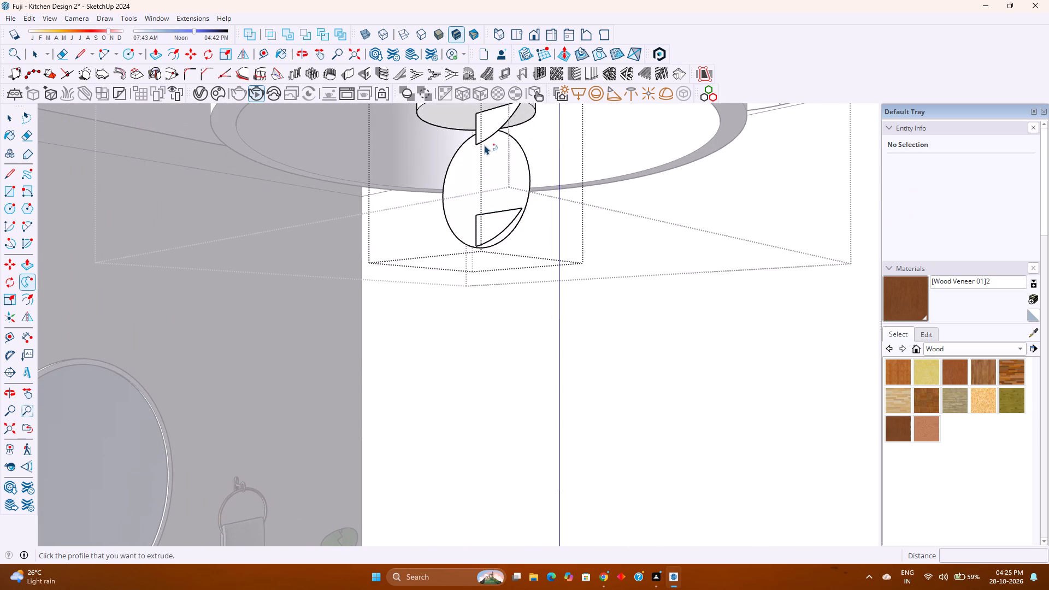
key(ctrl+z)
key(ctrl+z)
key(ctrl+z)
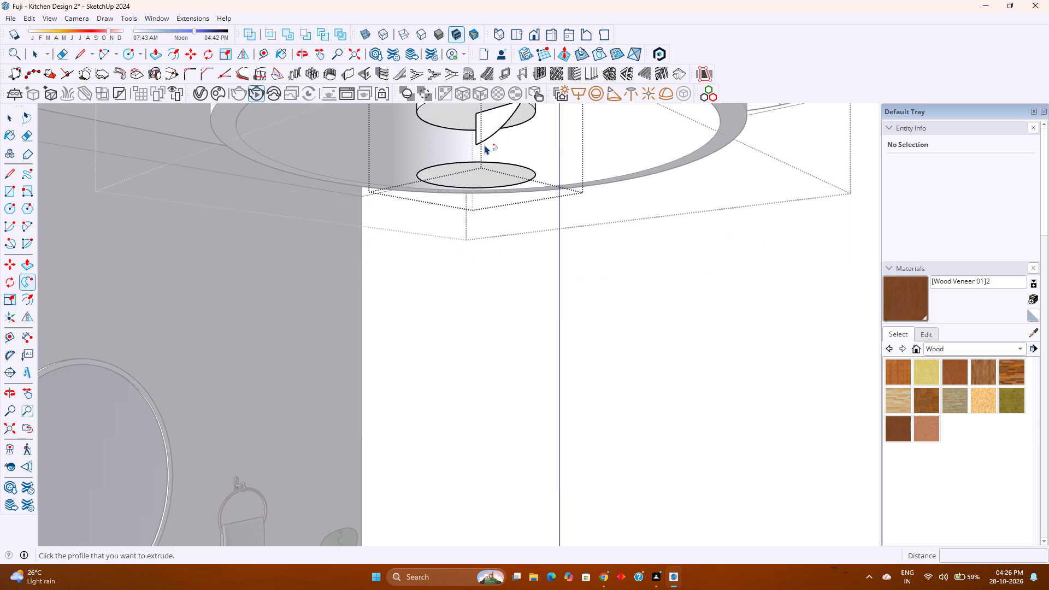
Move the rectangle's vertical edge at the lamp's centre outward about 1/2" along the green axis to span the lamp's full diameter.
key(space)
scroll(485, 145, up, 1)
shift+middle_drag(485, 145, 495, 213)
shift+middle_click(495, 214)
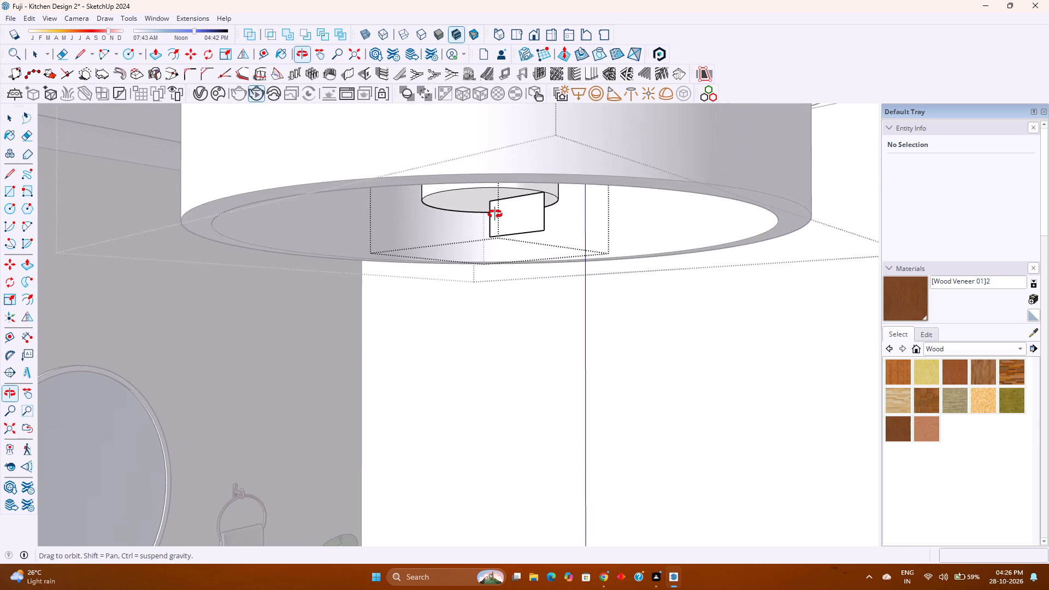
middle_drag(494, 214, 497, 196)
middle_drag(478, 270, 505, 185)
shift+middle_drag(475, 383, 485, 291)
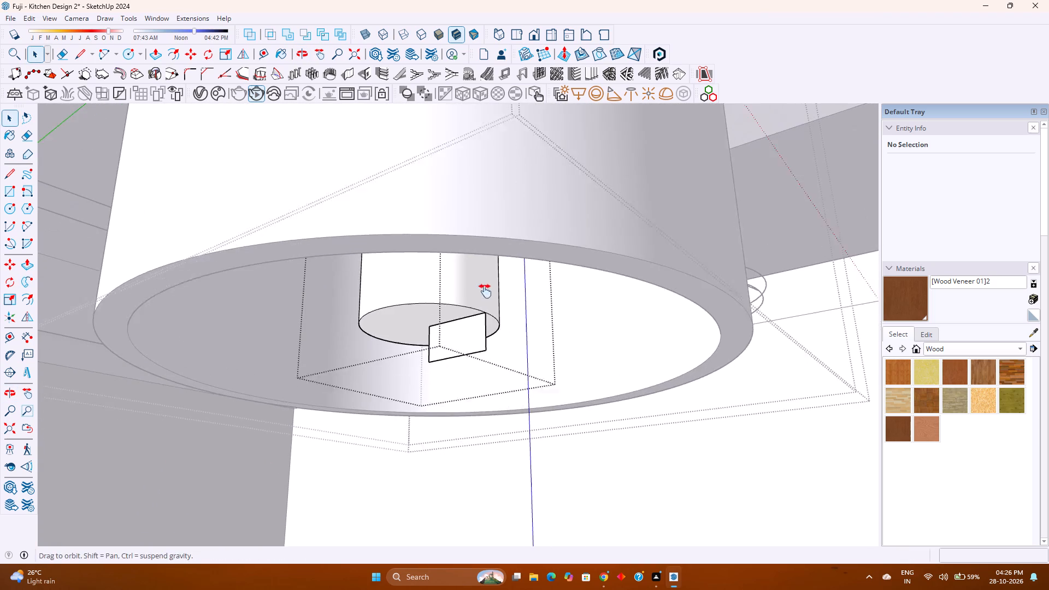
shift+middle_drag(485, 291, 487, 287)
shift+middle_click(487, 287)
scroll(452, 307, up, 5)
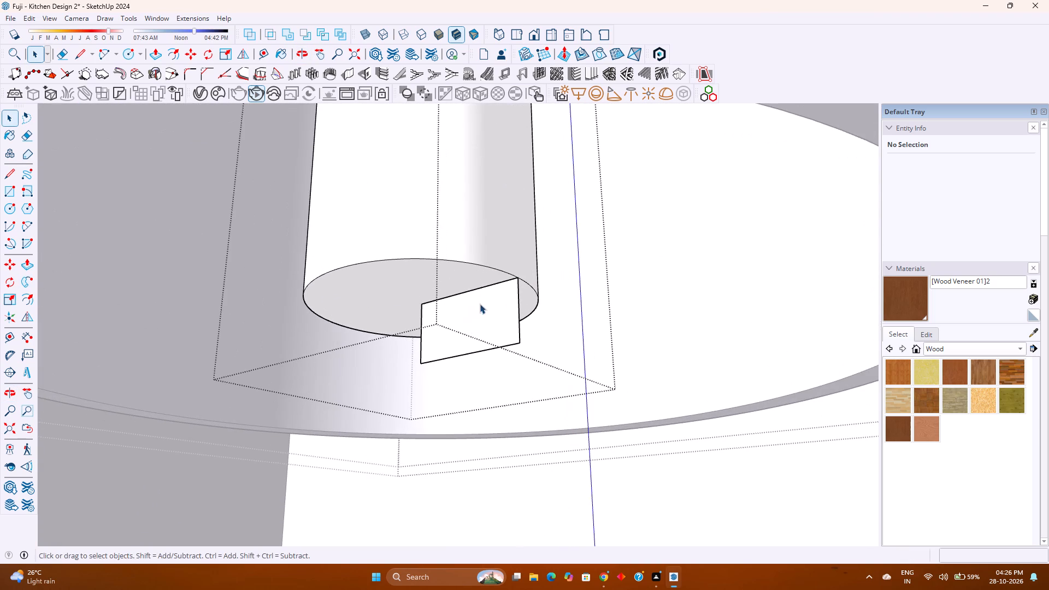
middle_drag(465, 314, 627, 309)
middle_click(627, 309)
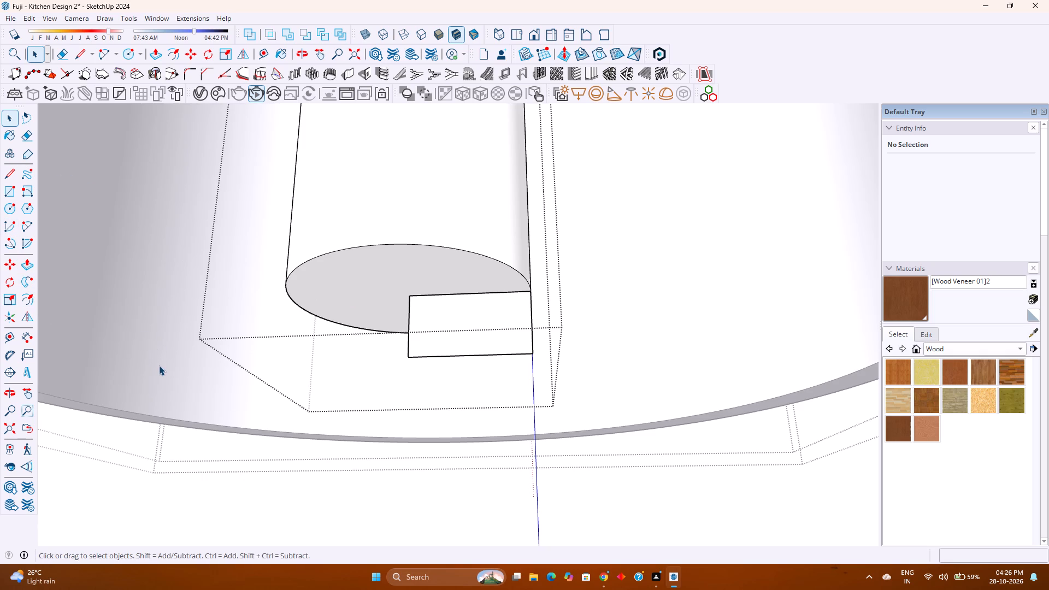
click(410, 314)
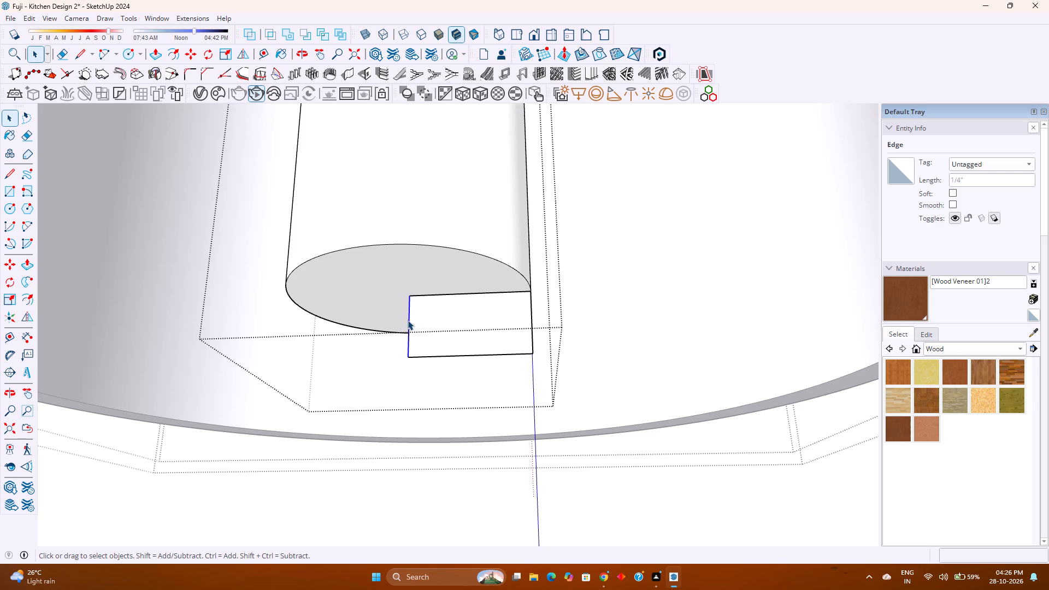
key(m)
click(409, 298)
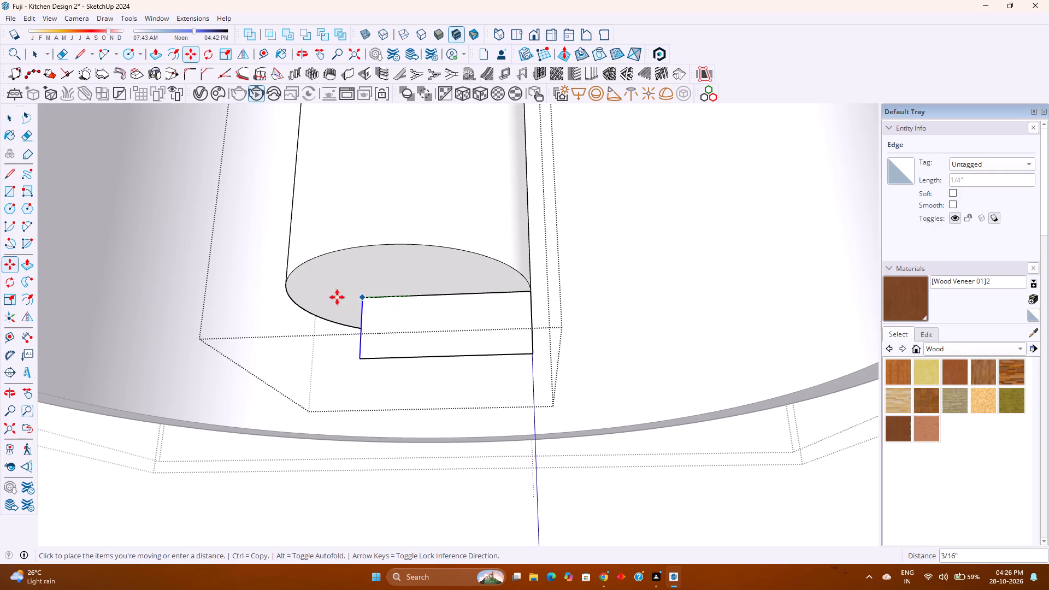
click(290, 298)
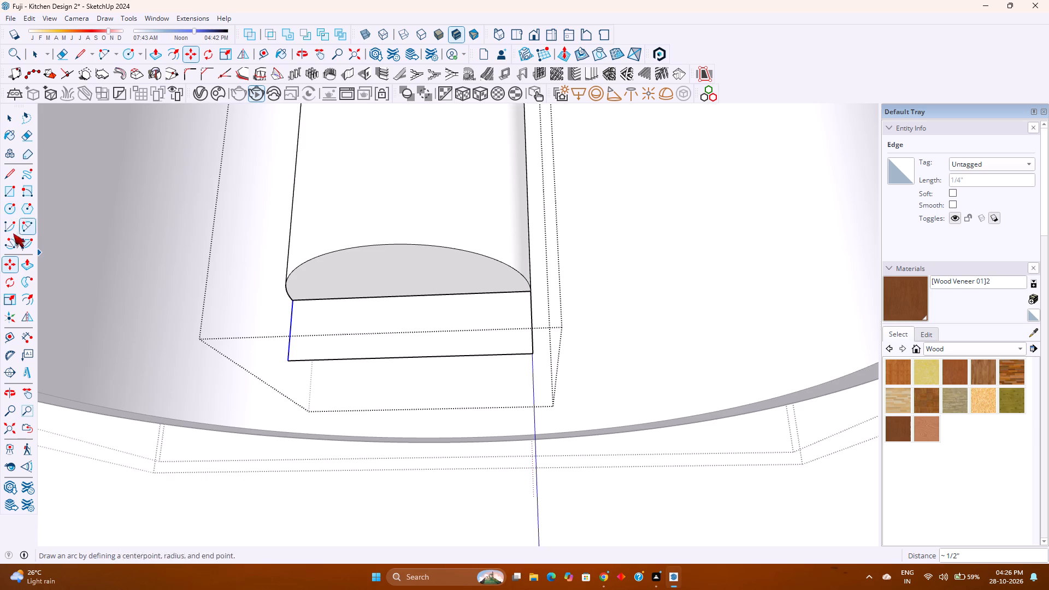
Draw a two-point arc between the rectangle's upper corners with a 1/4" bulge down to the bottom edge's midpoint.
key(a)
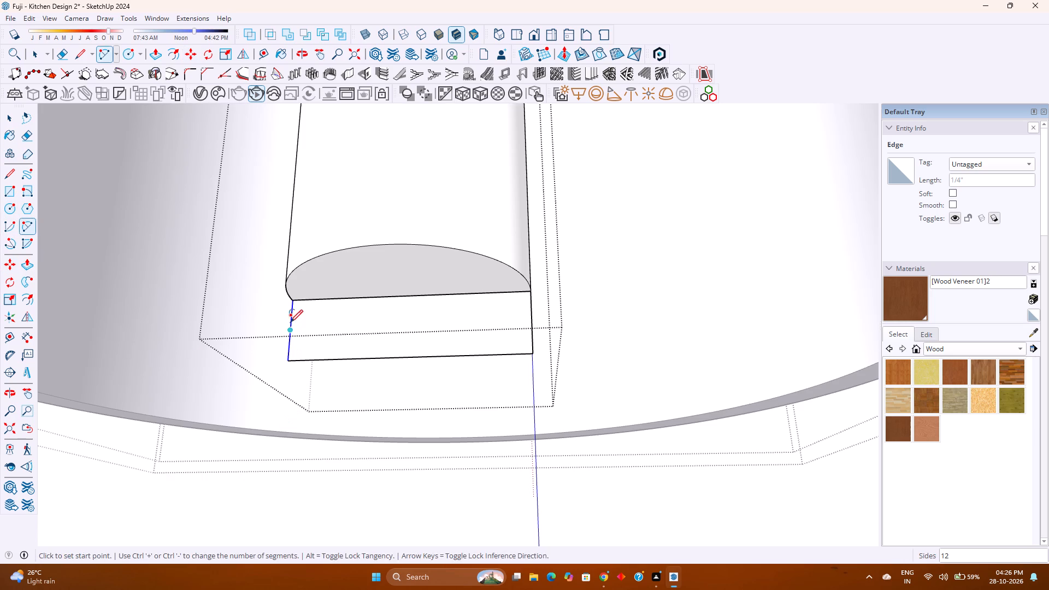
click(298, 303)
click(532, 293)
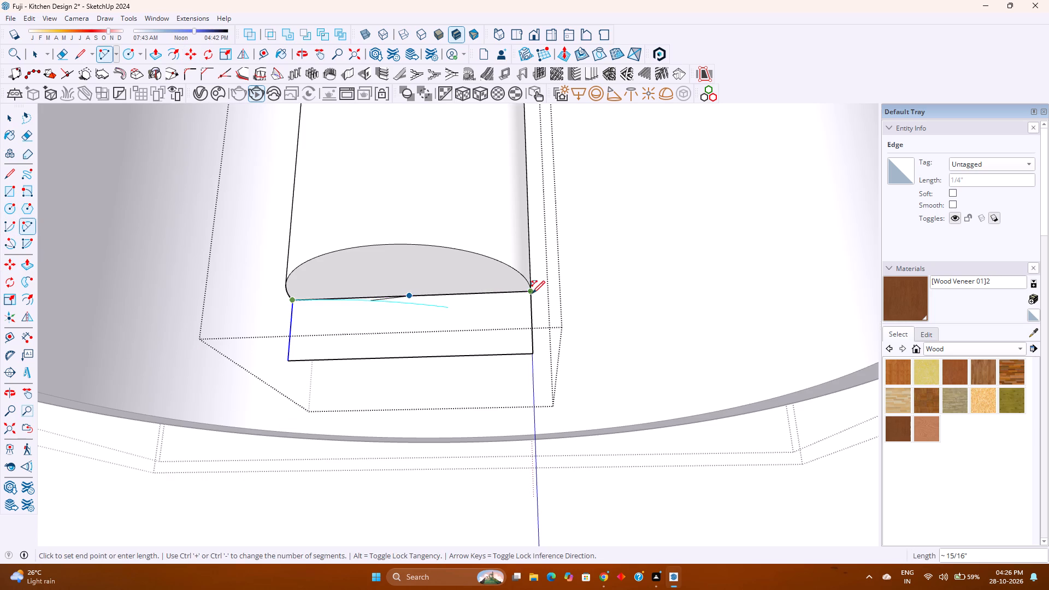
click(411, 355)
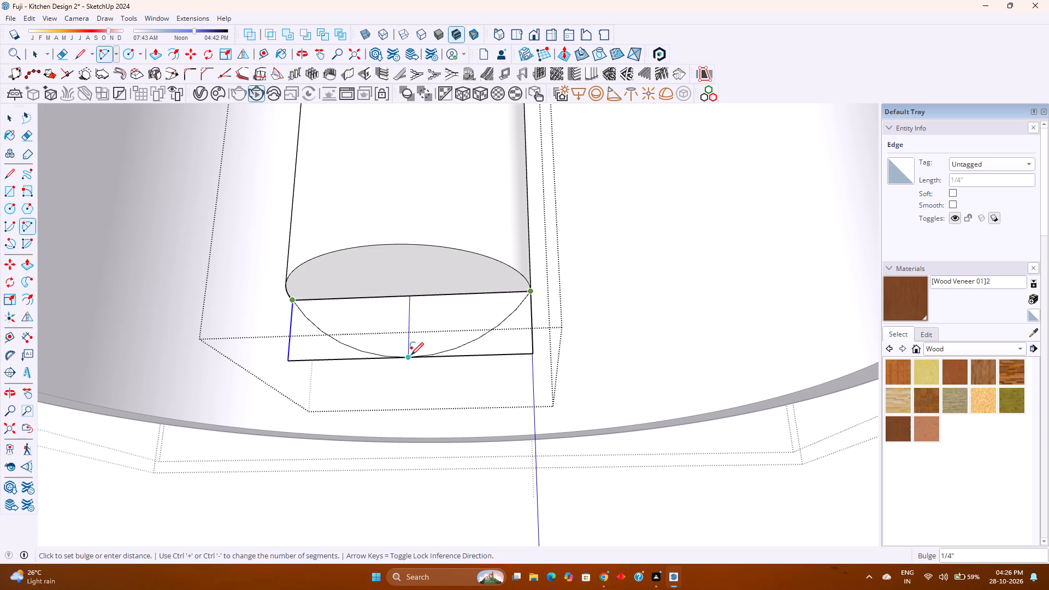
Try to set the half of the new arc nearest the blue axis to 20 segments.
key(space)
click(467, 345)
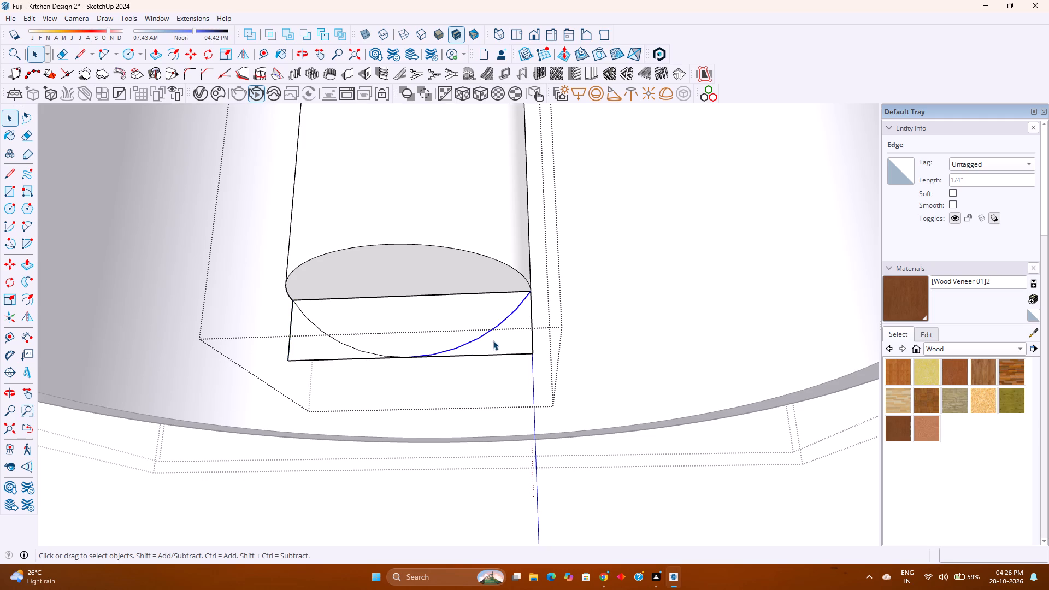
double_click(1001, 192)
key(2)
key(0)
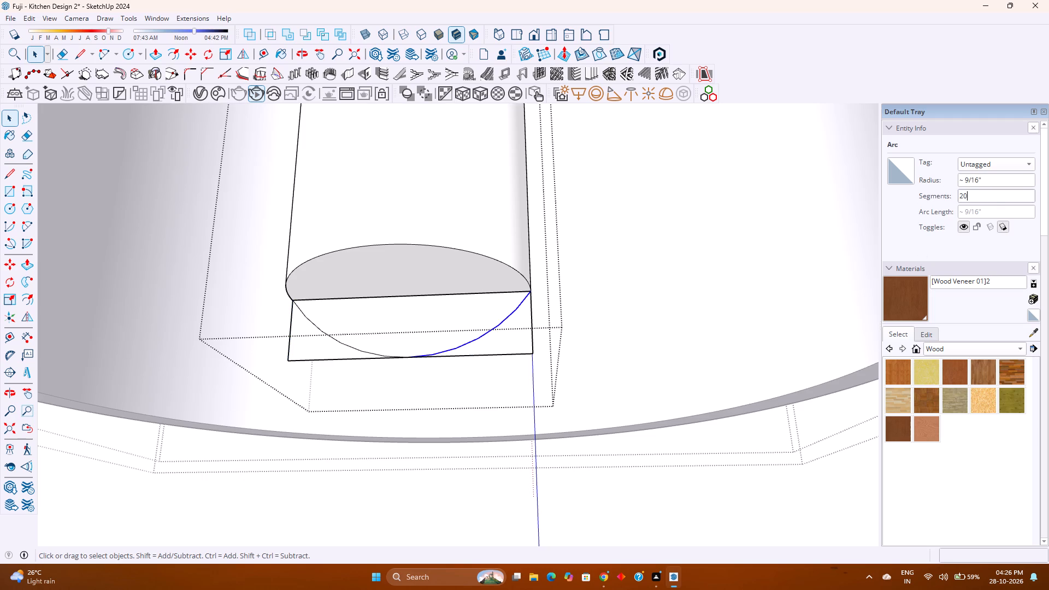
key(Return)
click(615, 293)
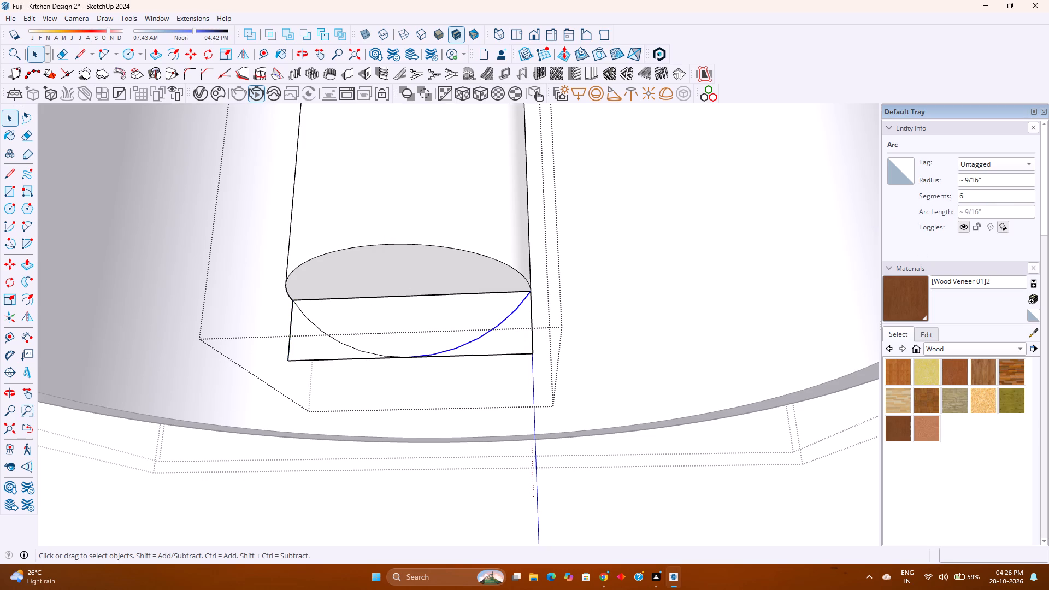
Set both halves of the arc under the inner lamp to 10 segments each.
double_click(977, 198)
text(10)
key(Return)
key(Return)
click(350, 347)
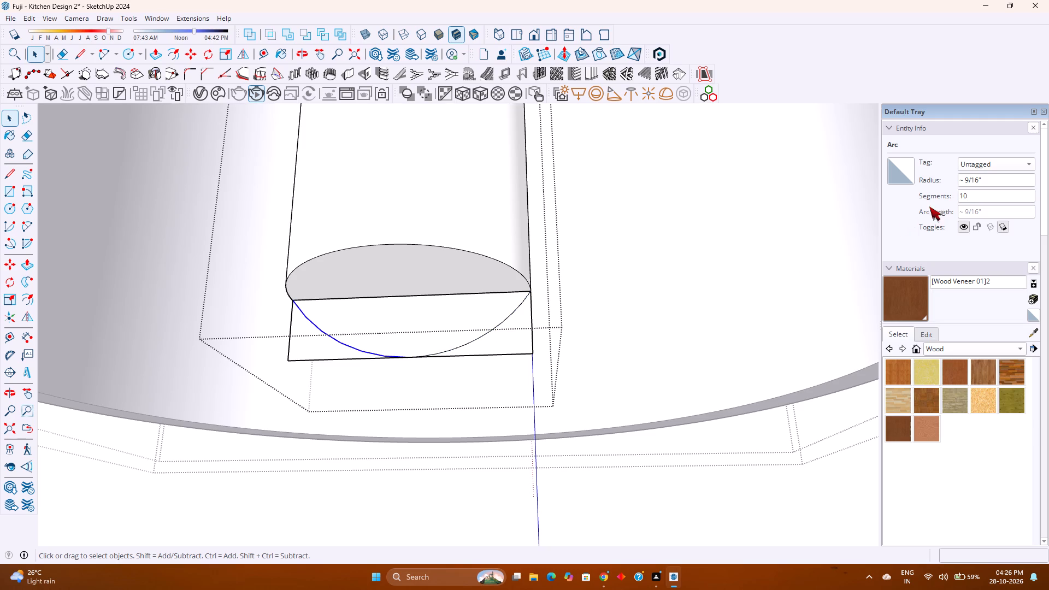
double_click(974, 192)
key(1)
key(0)
key(Return)
Erase the rectangle's bottom and side edges outside the arc, keeping only the arc profile closed by the top edge.
click(502, 352)
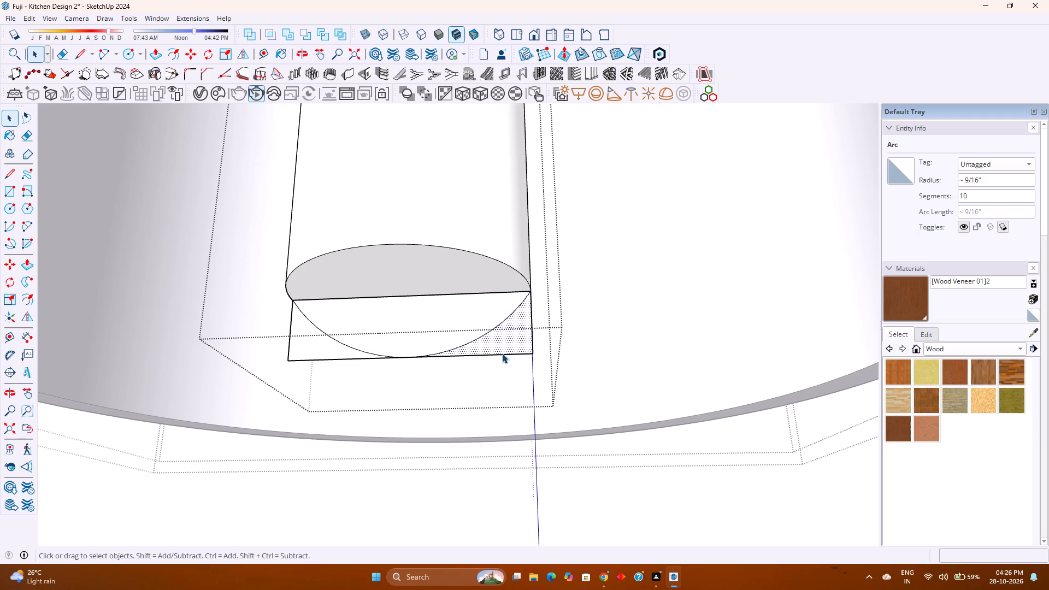
click(502, 353)
key(e)
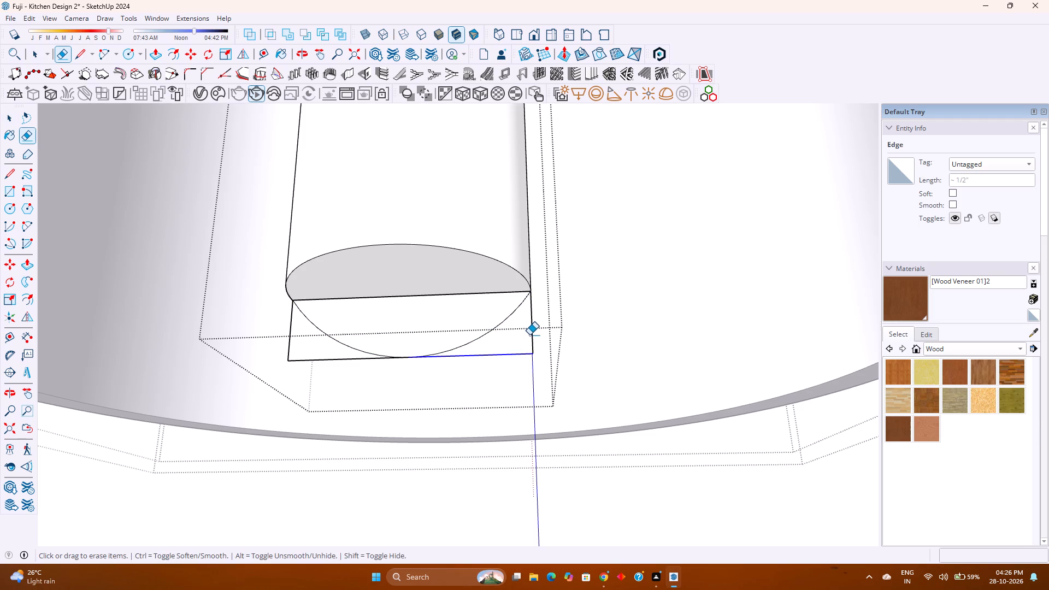
click(531, 333)
click(508, 353)
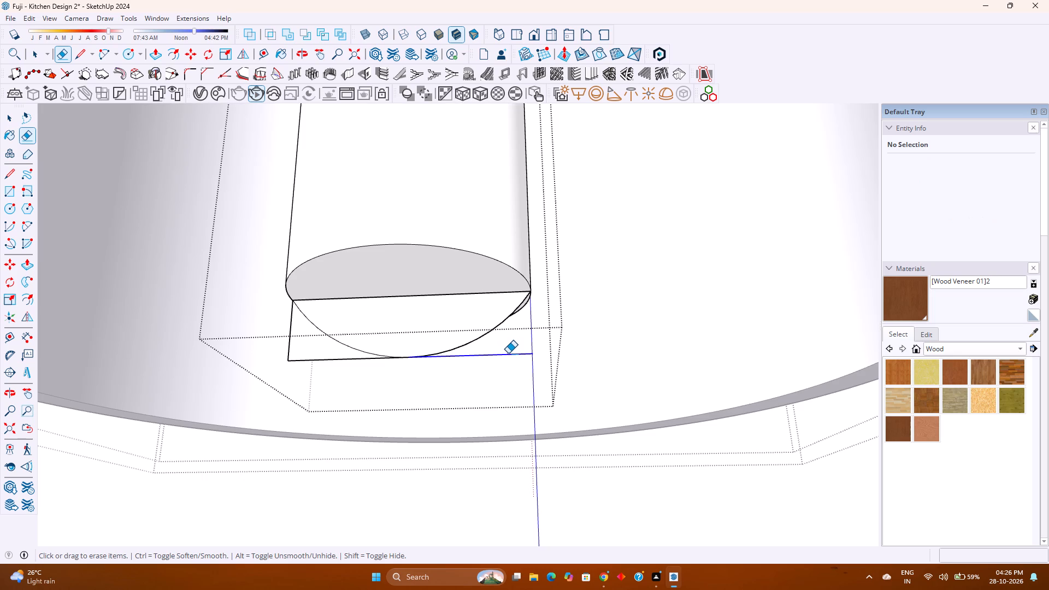
click(321, 360)
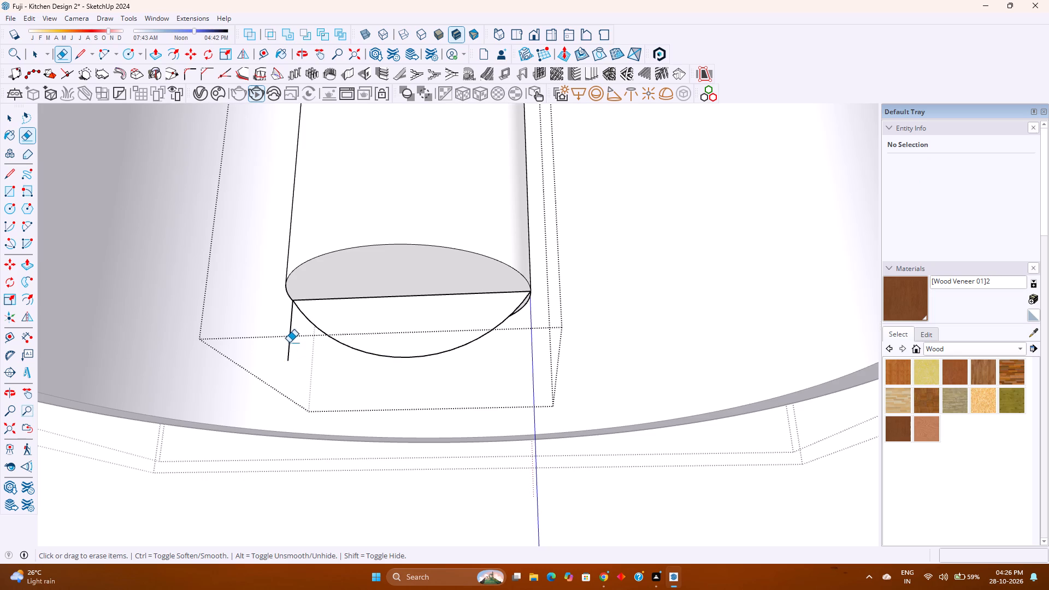
click(288, 341)
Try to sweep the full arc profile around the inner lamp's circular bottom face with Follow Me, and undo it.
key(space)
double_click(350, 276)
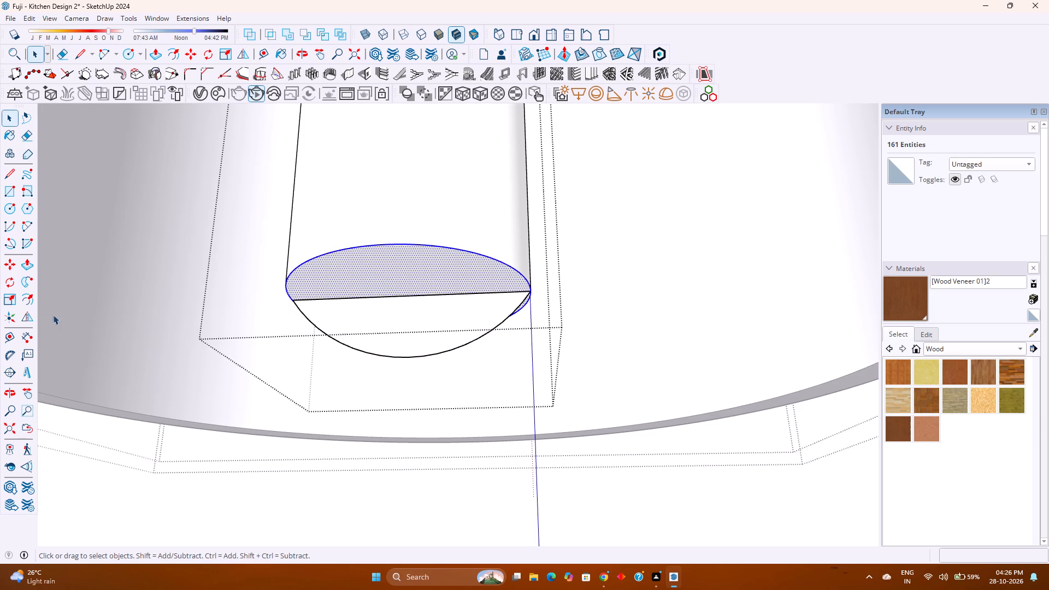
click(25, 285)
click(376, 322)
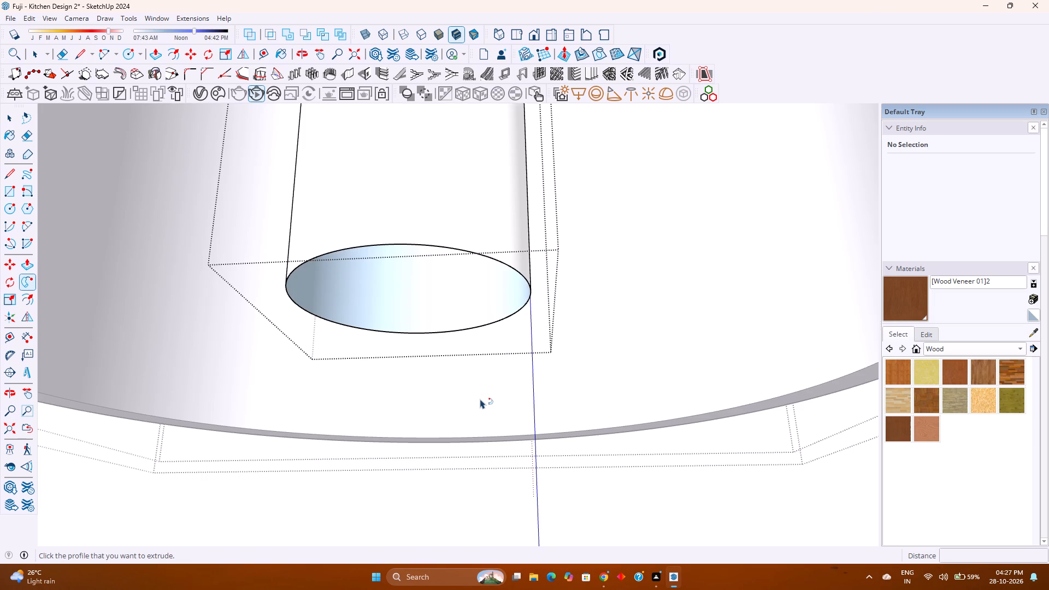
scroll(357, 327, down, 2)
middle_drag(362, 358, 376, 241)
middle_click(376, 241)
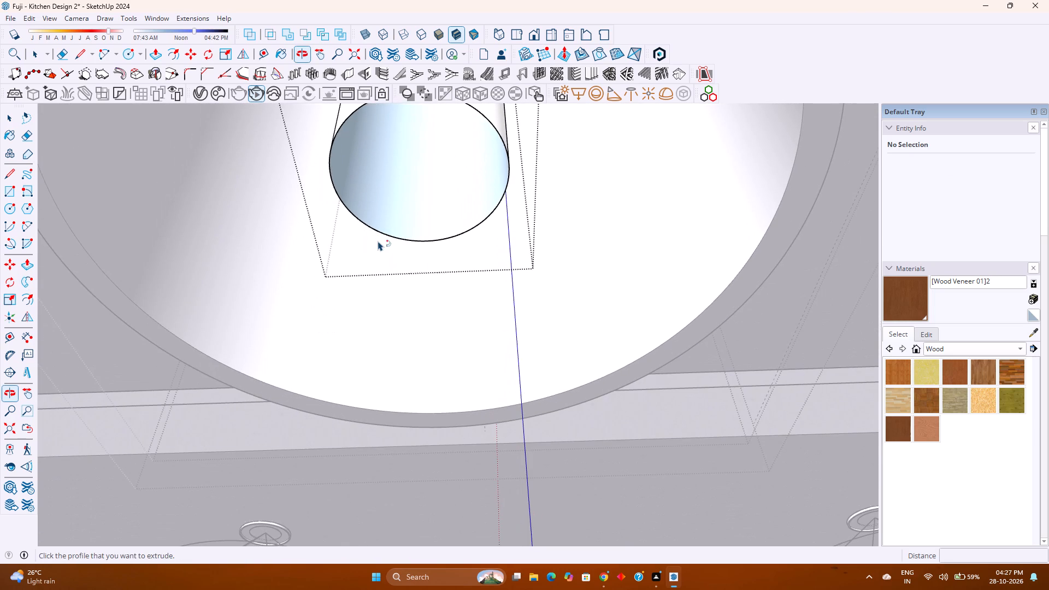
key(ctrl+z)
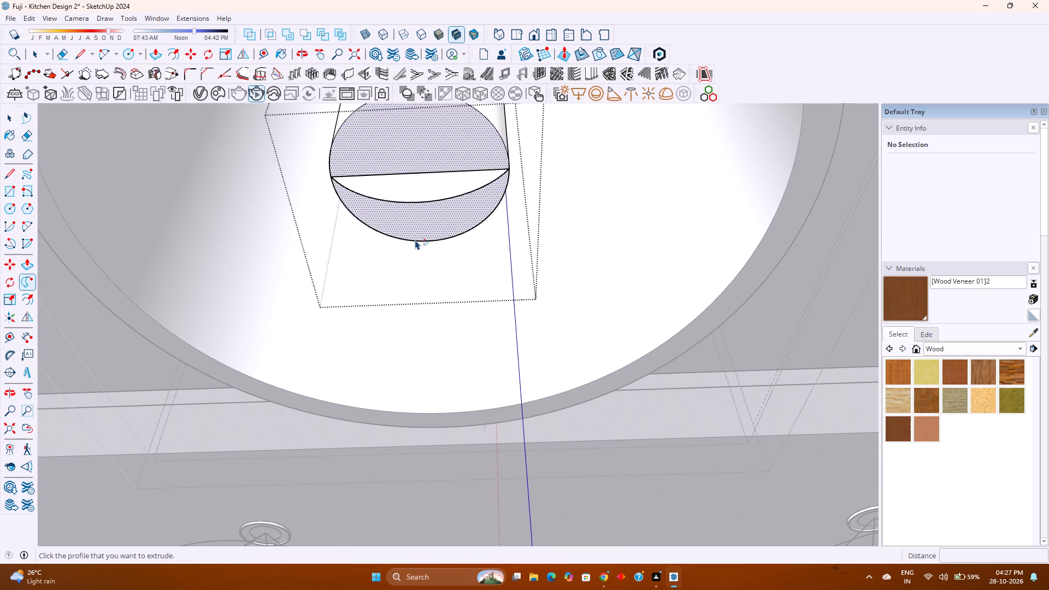
Draw a vertical line from the midpoint of the arc profile's top edge down to the arc's lowest point.
middle_click(427, 226)
middle_drag(427, 226, 431, 261)
middle_click(431, 264)
middle_click(431, 268)
scroll(450, 300, down, 1)
middle_drag(450, 307, 450, 331)
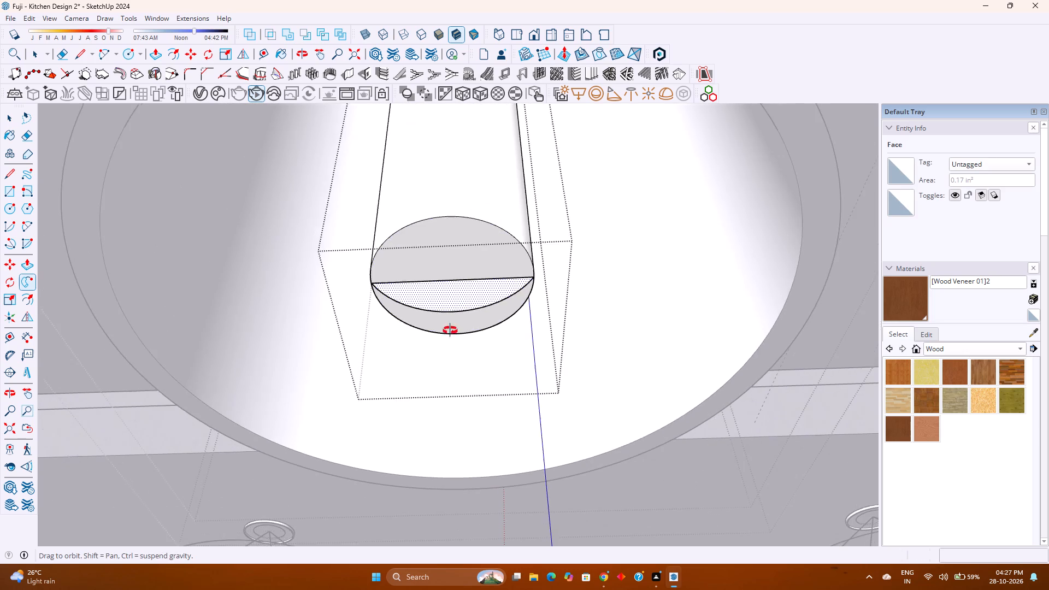
middle_drag(450, 331, 447, 436)
middle_click(456, 449)
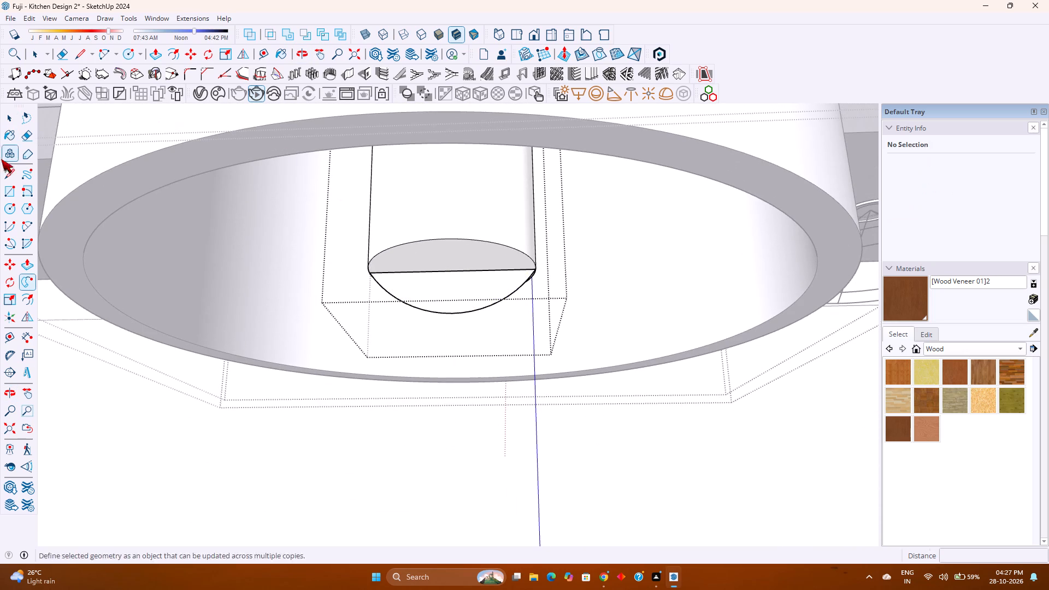
click(4, 178)
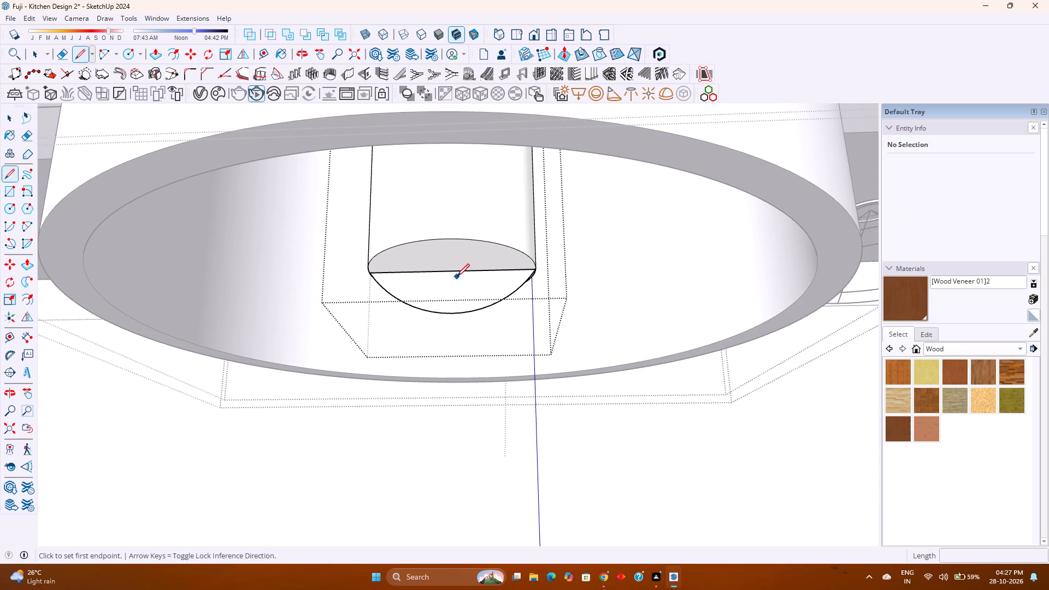
click(453, 269)
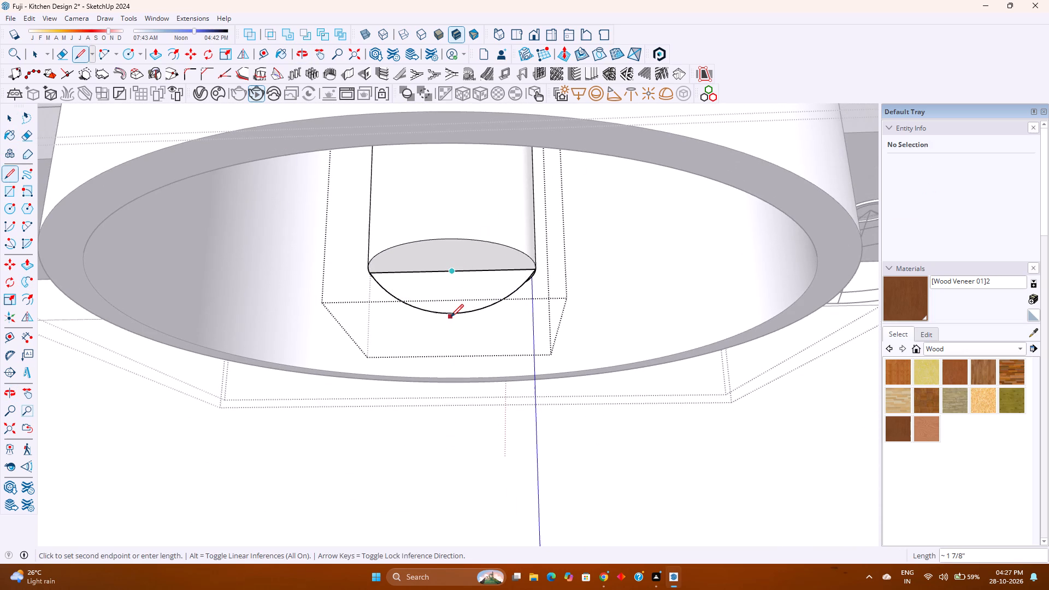
click(450, 313)
key(space)
Erase the half of the arc and top edge farther from the blue axis, leaving a quarter profile at the lamp's centre.
scroll(441, 308, up, 2)
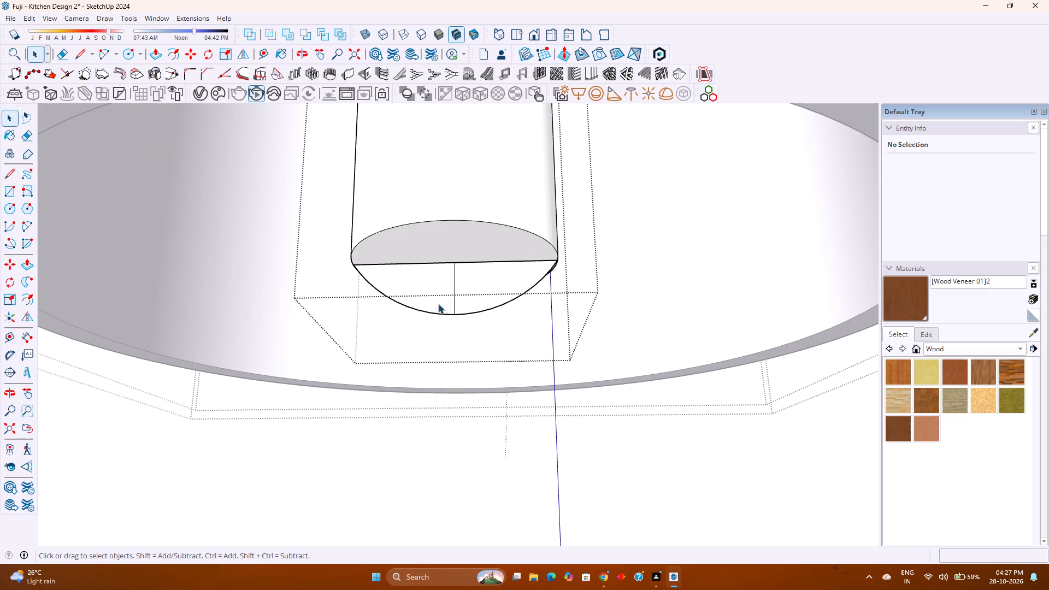
key(e)
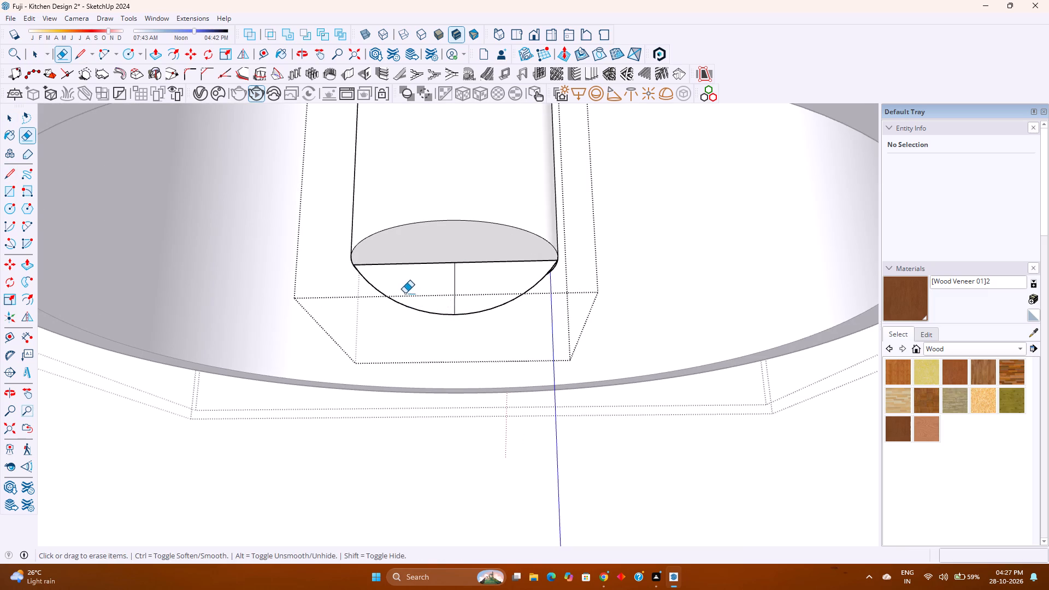
click(404, 305)
click(394, 265)
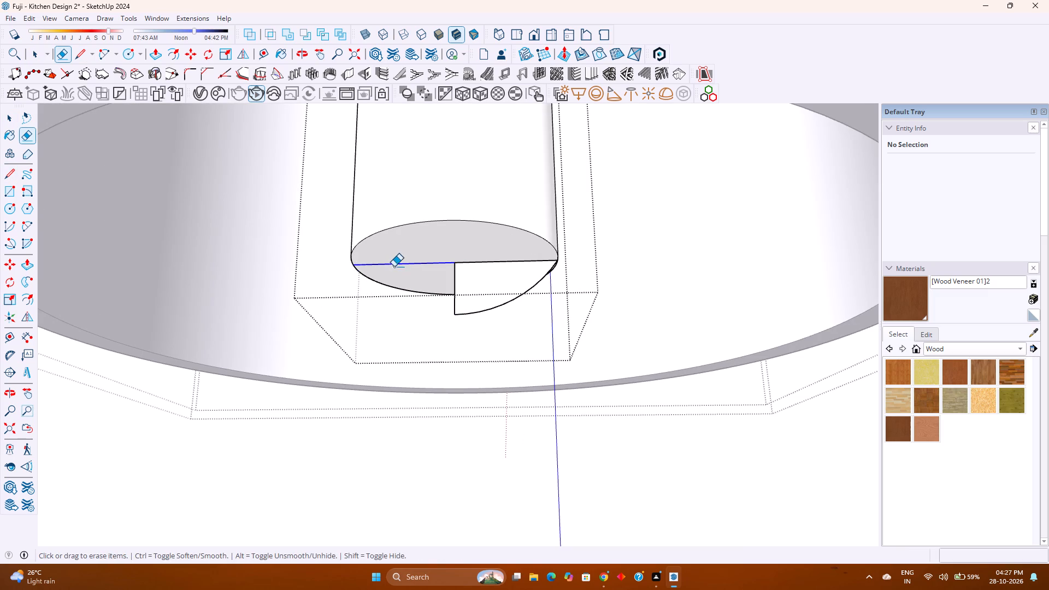
middle_drag(389, 288, 382, 267)
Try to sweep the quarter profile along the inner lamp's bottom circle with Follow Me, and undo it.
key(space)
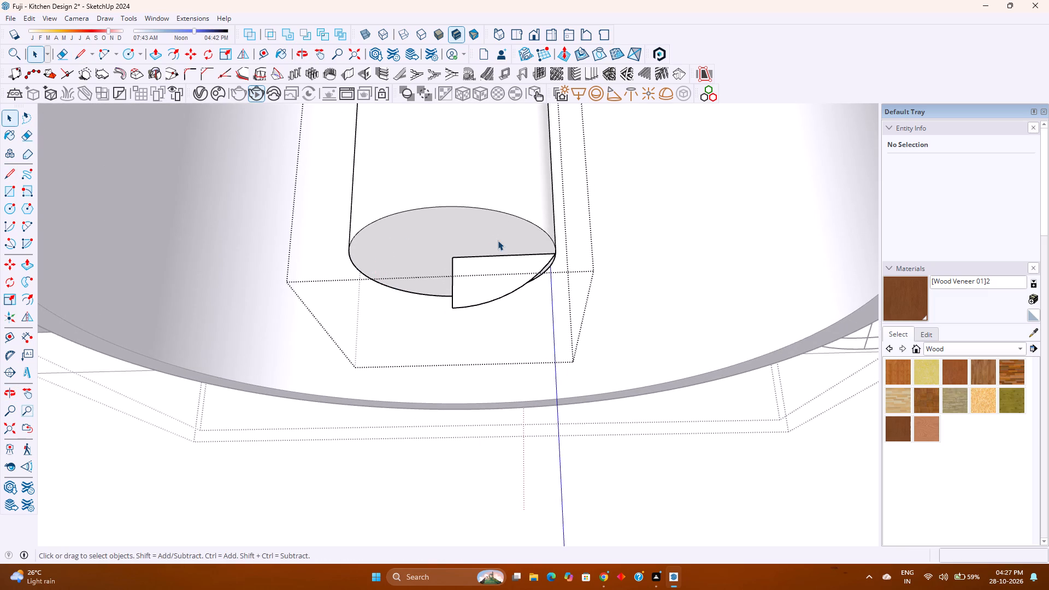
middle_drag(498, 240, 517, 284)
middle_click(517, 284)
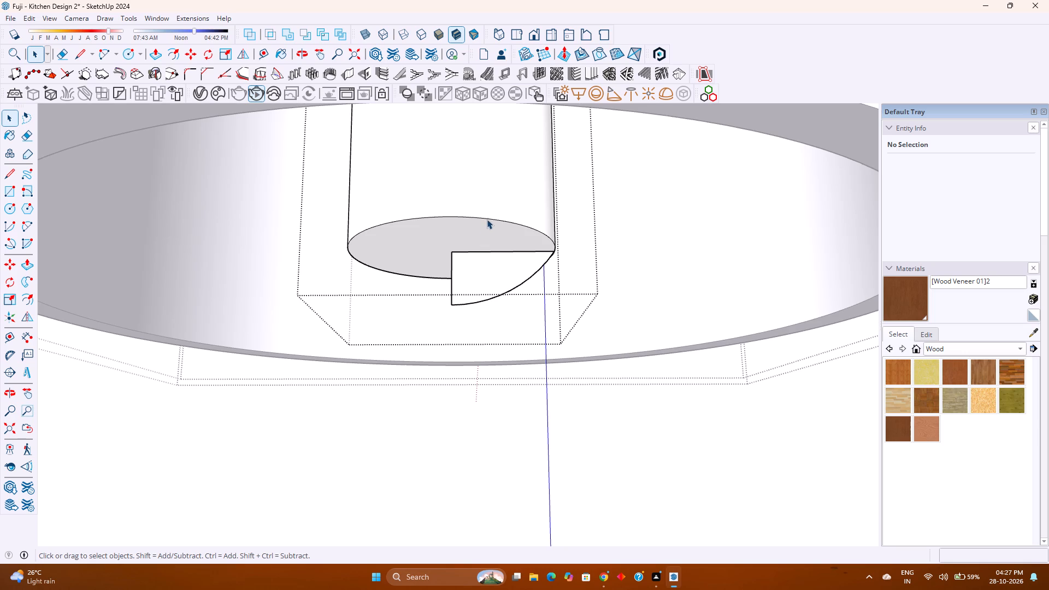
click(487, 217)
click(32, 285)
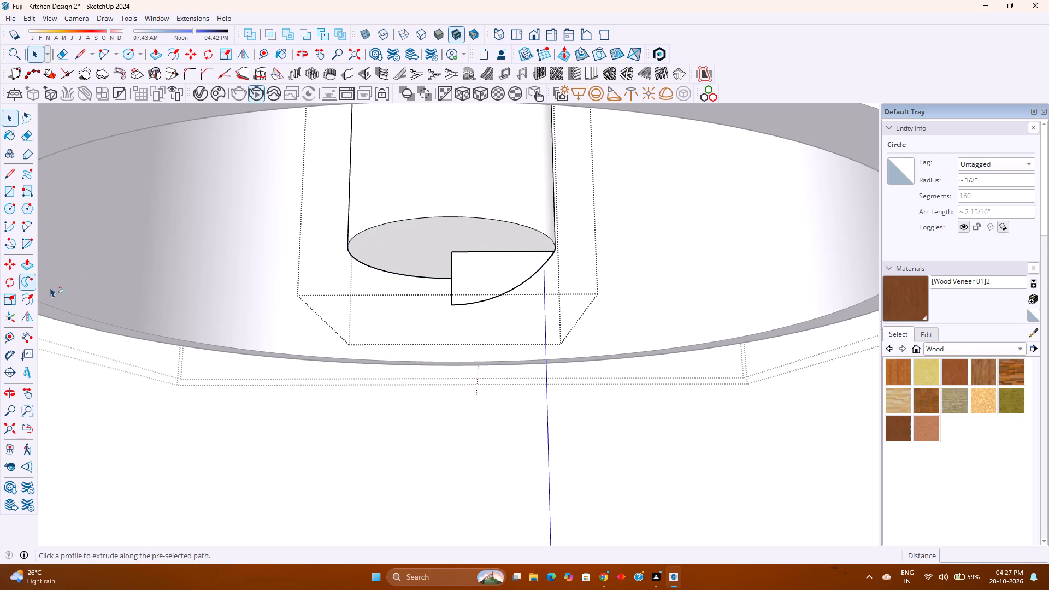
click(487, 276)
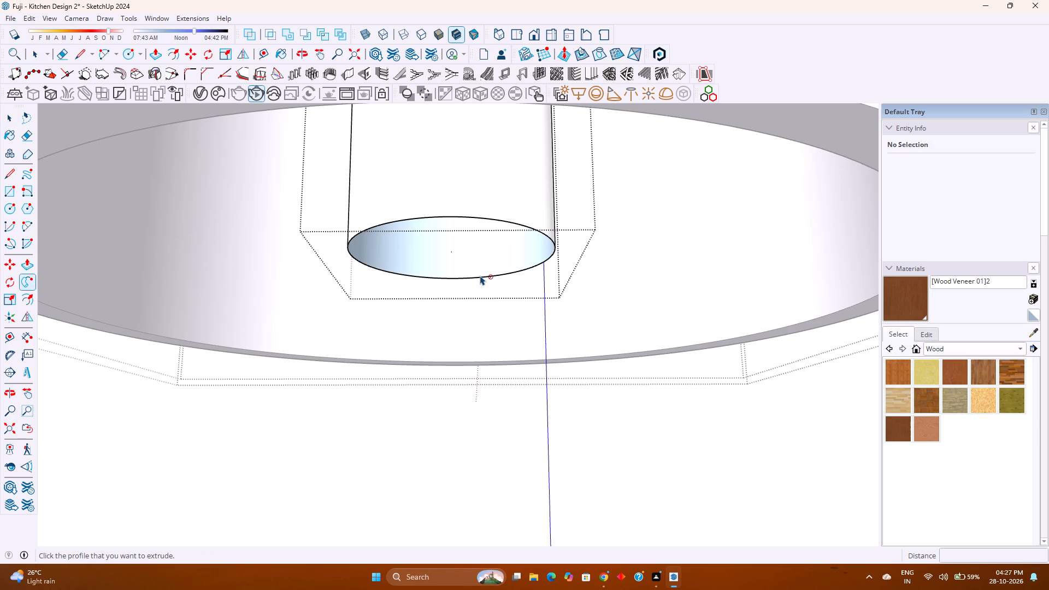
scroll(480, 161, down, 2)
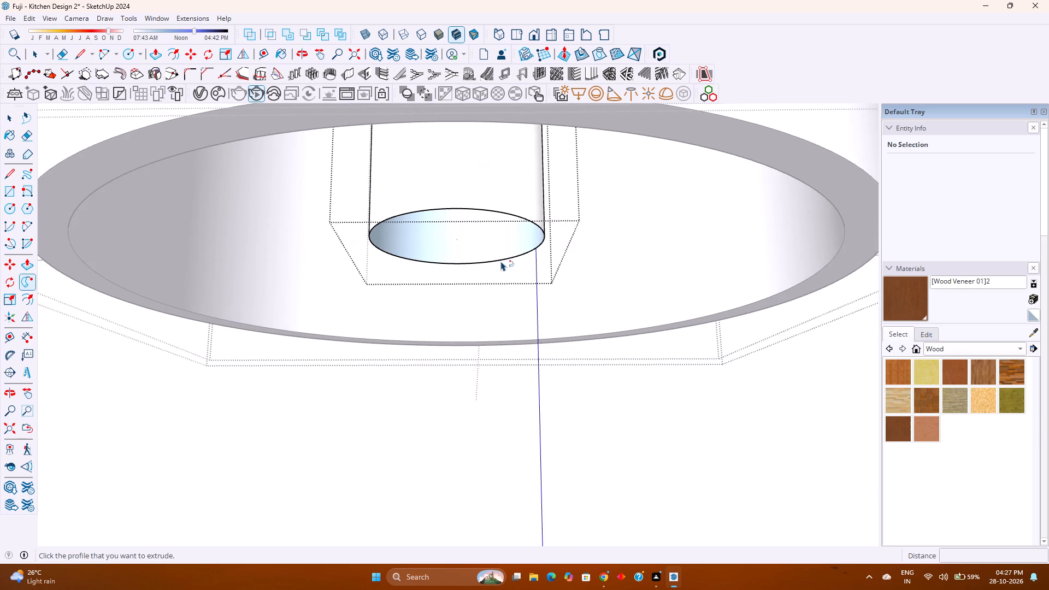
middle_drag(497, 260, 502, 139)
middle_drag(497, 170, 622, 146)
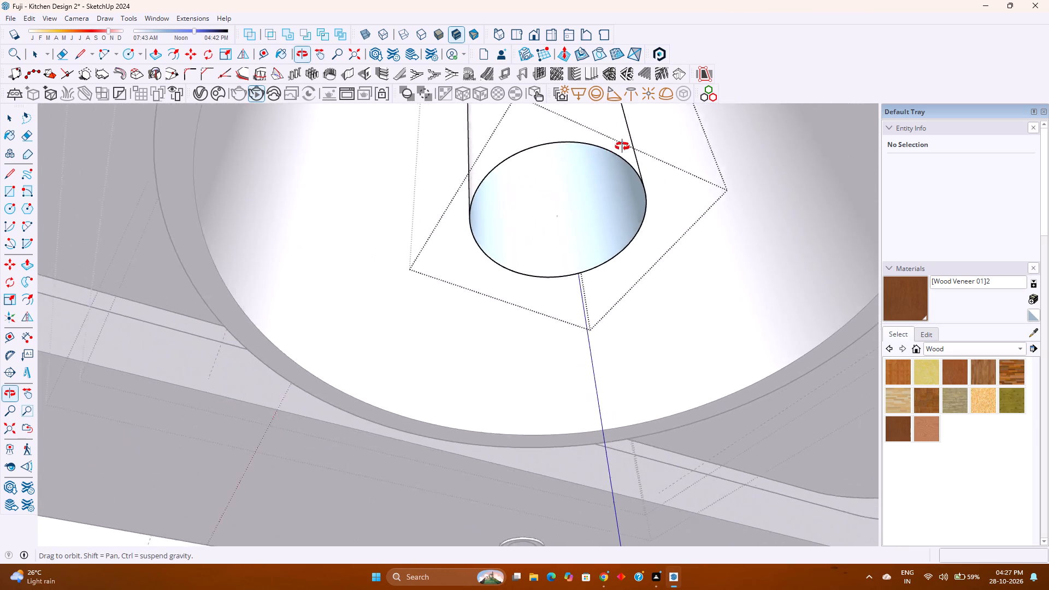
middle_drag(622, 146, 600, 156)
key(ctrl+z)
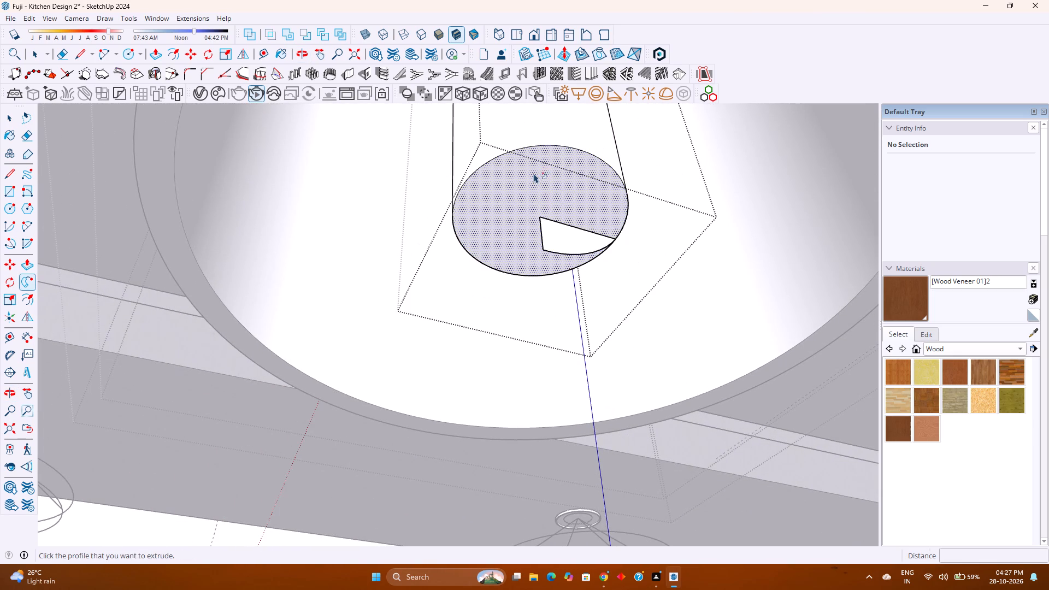
Copy the lamp's circular bottom face together with the quarter profile 2" straight down along the blue axis.
middle_drag(556, 225, 482, 241)
middle_click(482, 241)
key(space)
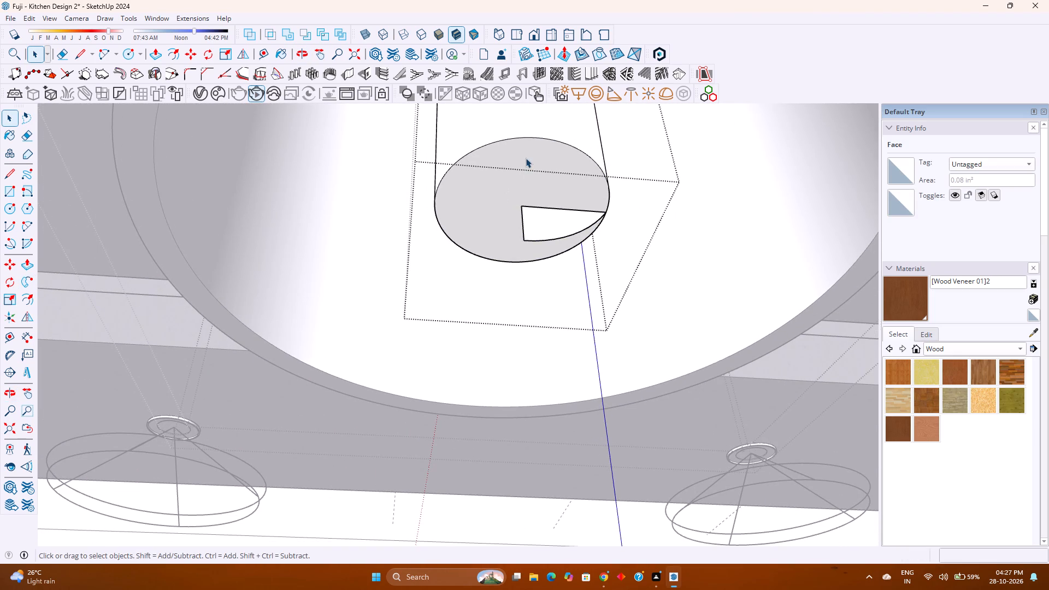
click(524, 161)
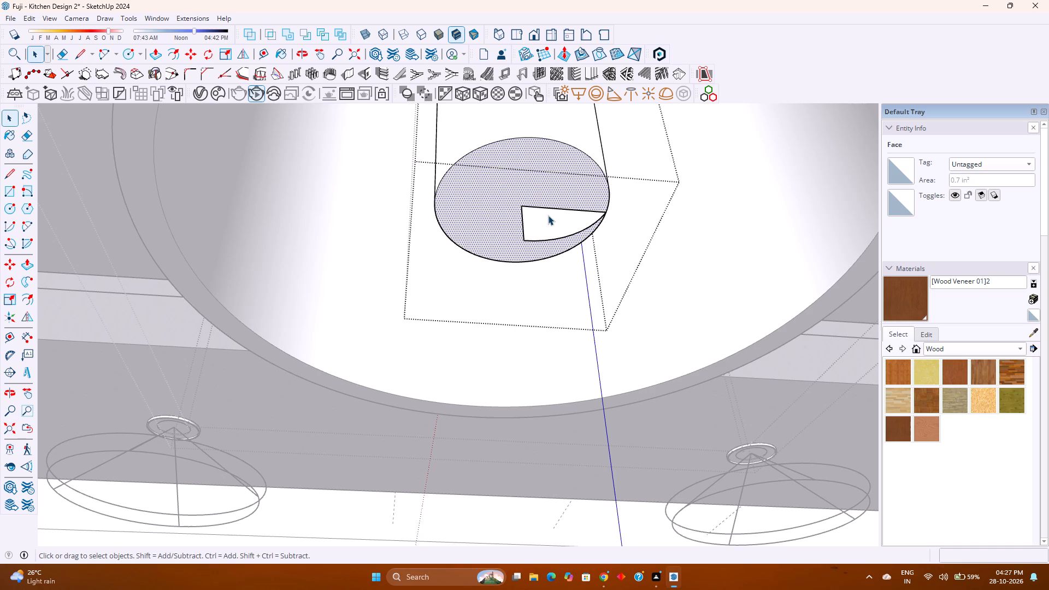
ctrl+click(550, 220)
key(m)
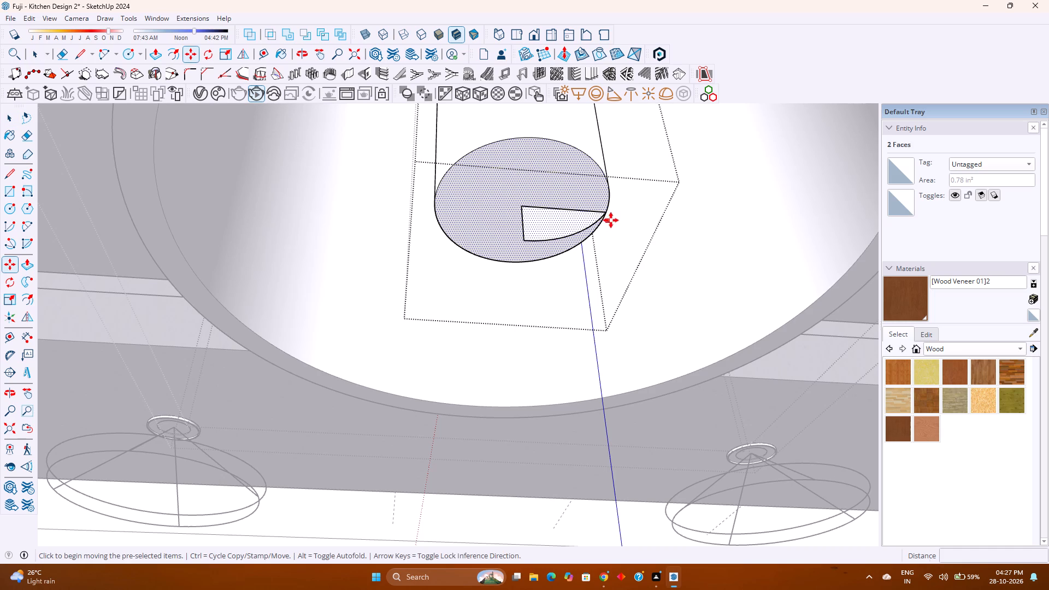
click(606, 214)
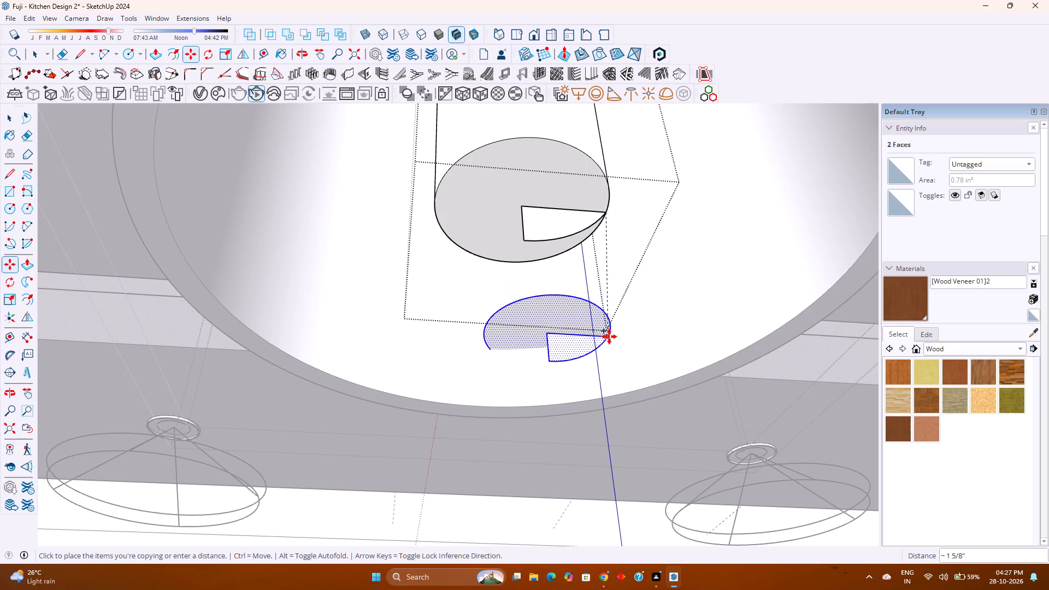
key(Up)
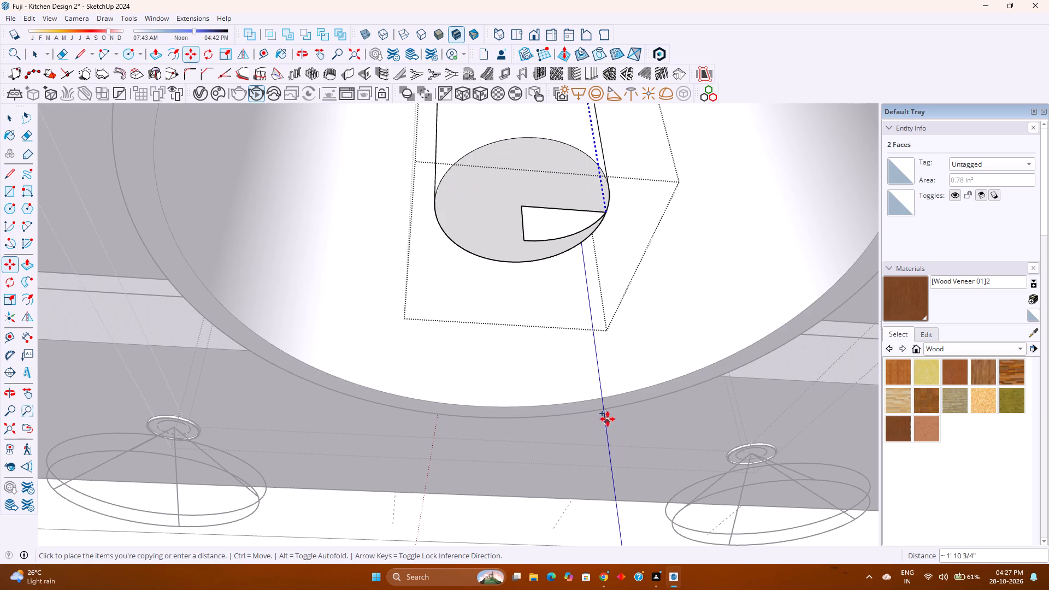
middle_drag(607, 387, 625, 461)
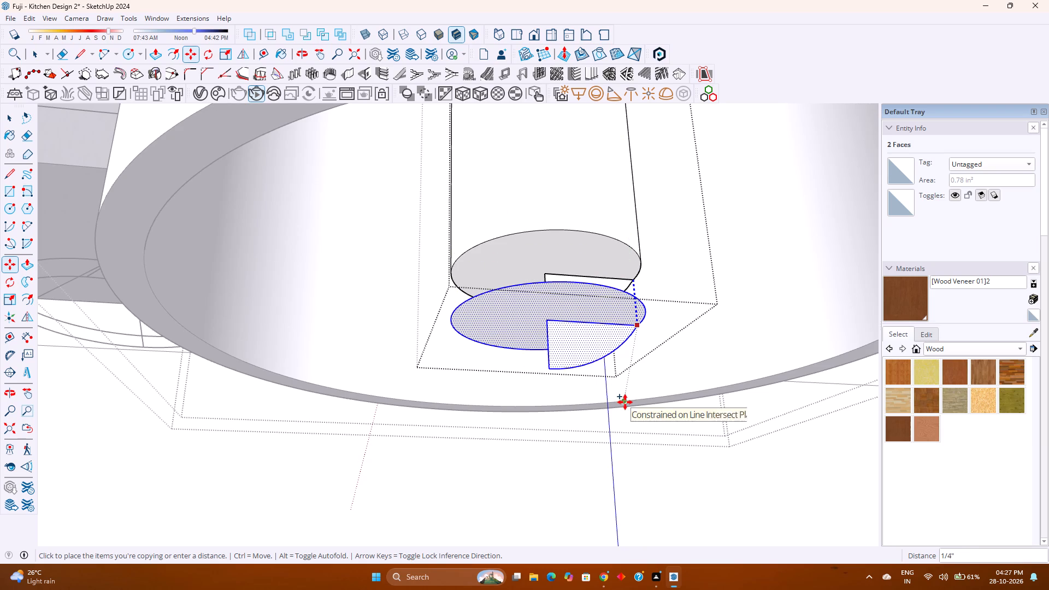
key(2)
key(Return)
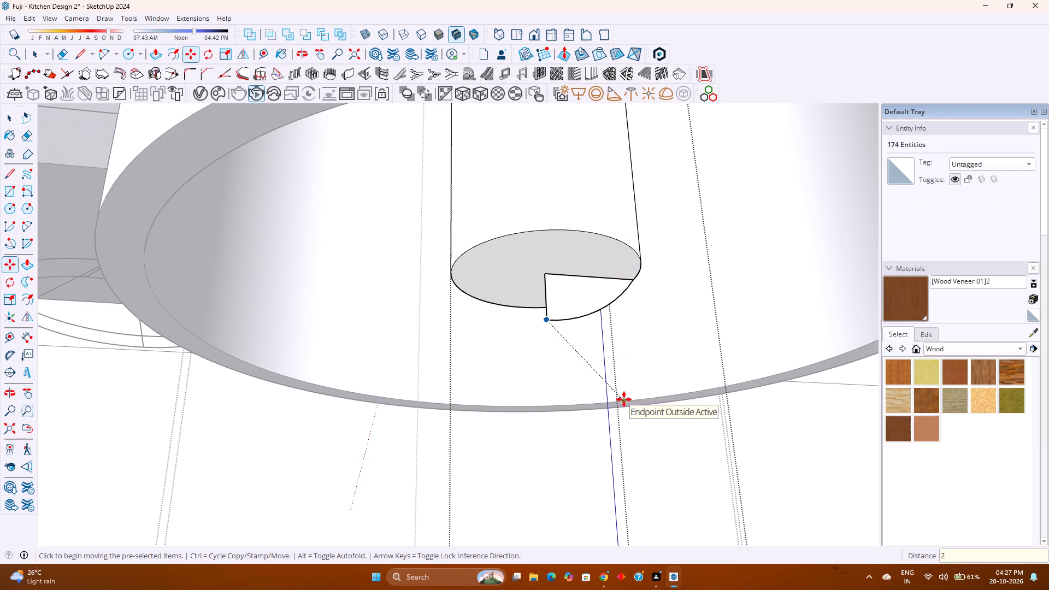
scroll(605, 358, down, 5)
shift+middle_drag(624, 412, 563, 298)
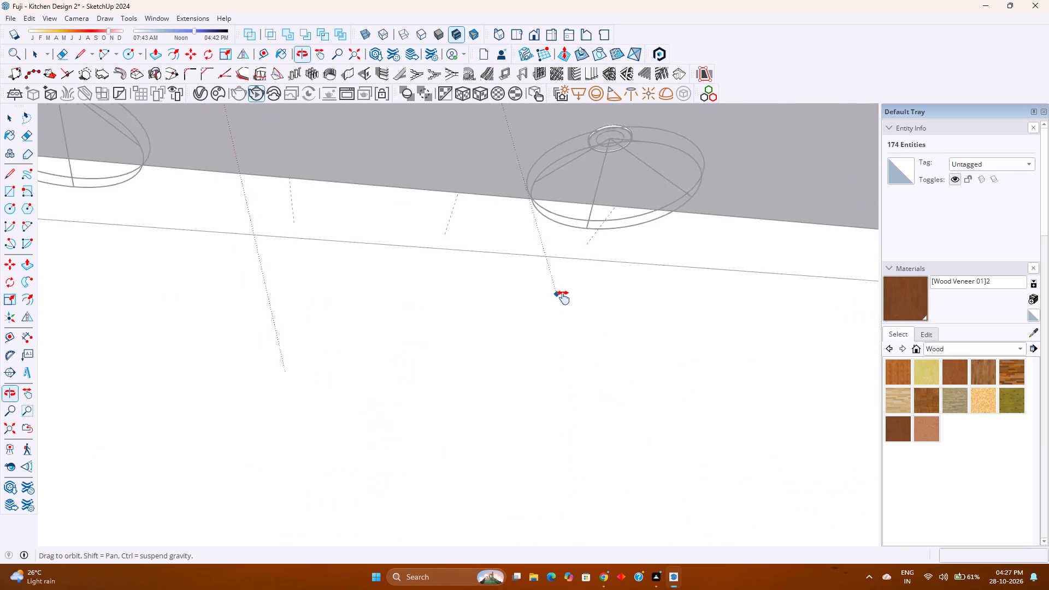
shift+middle_drag(563, 298, 634, 375)
shift+middle_drag(635, 377, 644, 401)
shift+middle_drag(686, 396, 666, 393)
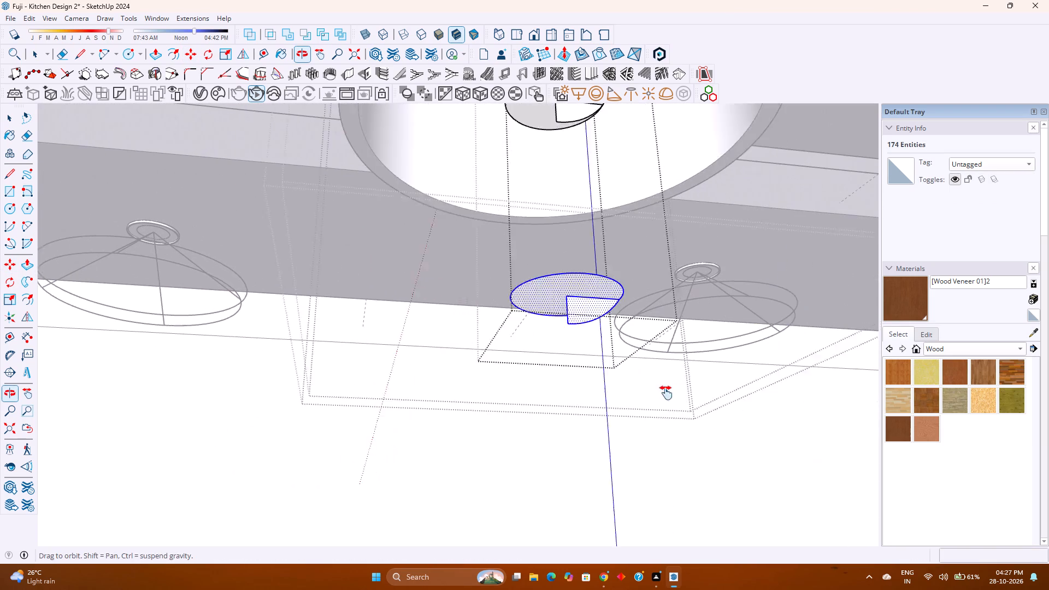
Copy the quarter profile 5/8" along the green axis, placing it beside the lowered circular face.
shift+middle_drag(666, 393, 658, 392)
key(space)
scroll(445, 272, up, 3)
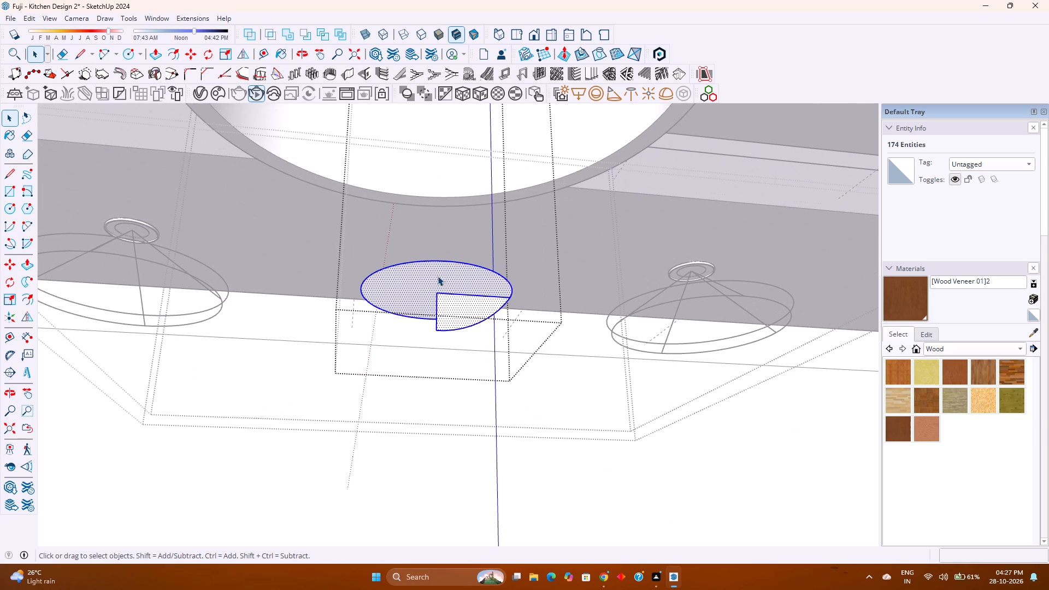
click(438, 274)
double_click(451, 315)
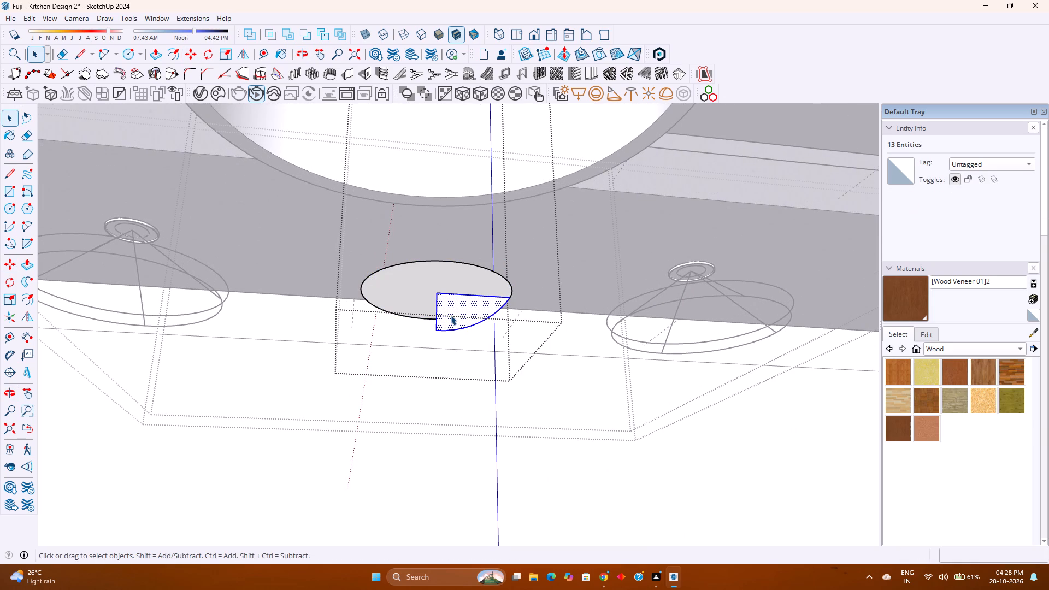
key(m)
click(506, 298)
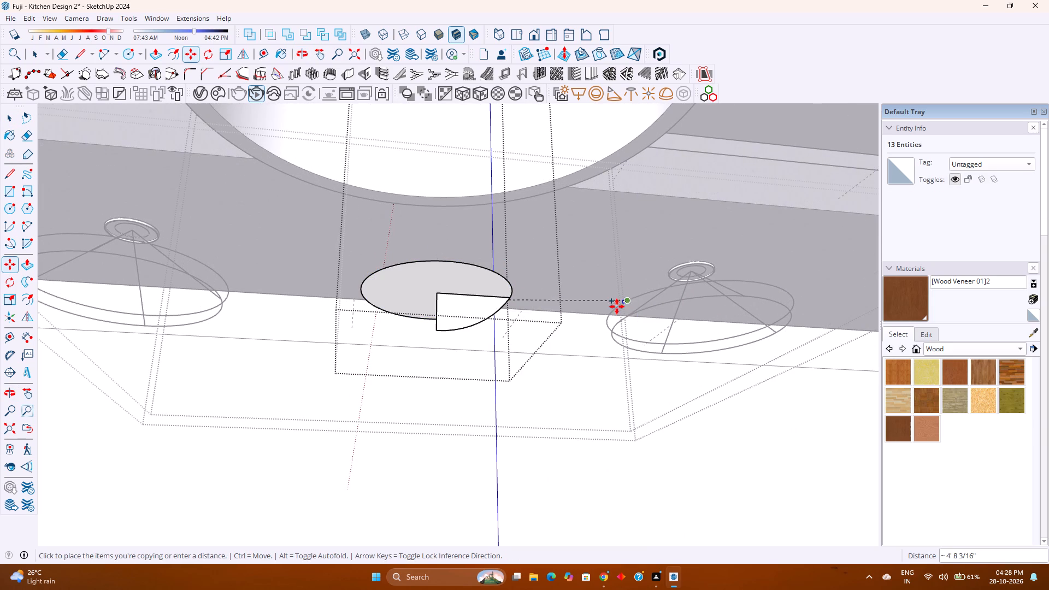
key(Right)
key(Left)
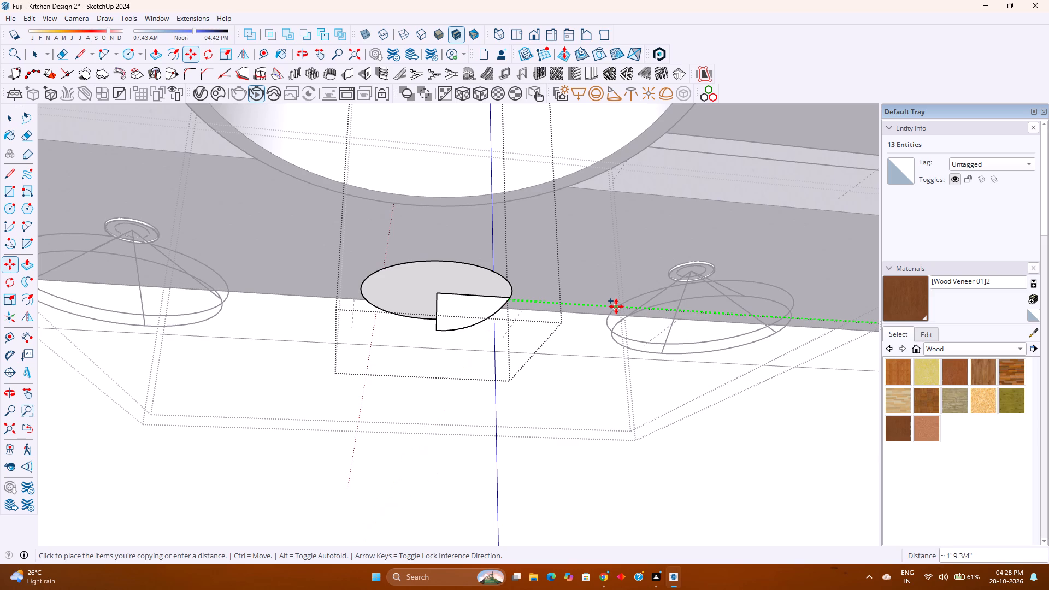
click(602, 309)
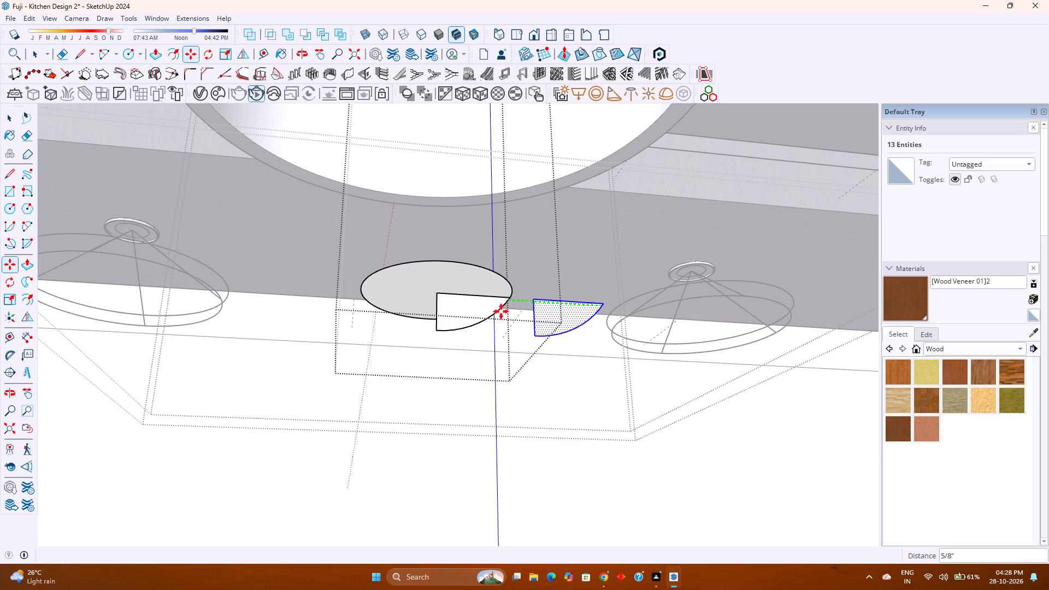
key(space)
Erase the original quarter profile's vertical edge, arc and top edge, leaving the lowered circular face clear.
scroll(480, 309, up, 3)
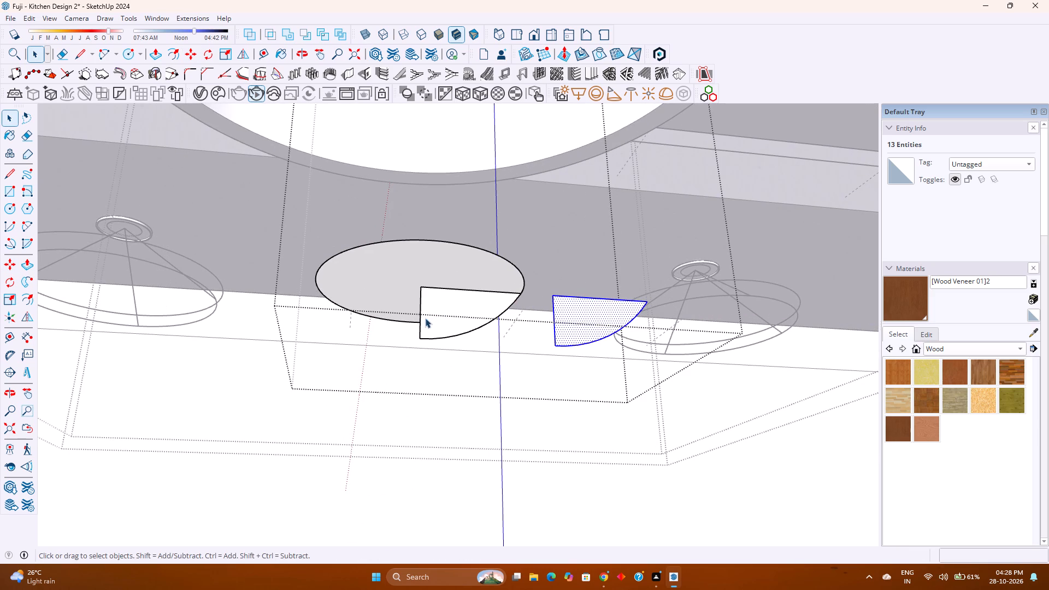
key(e)
click(420, 317)
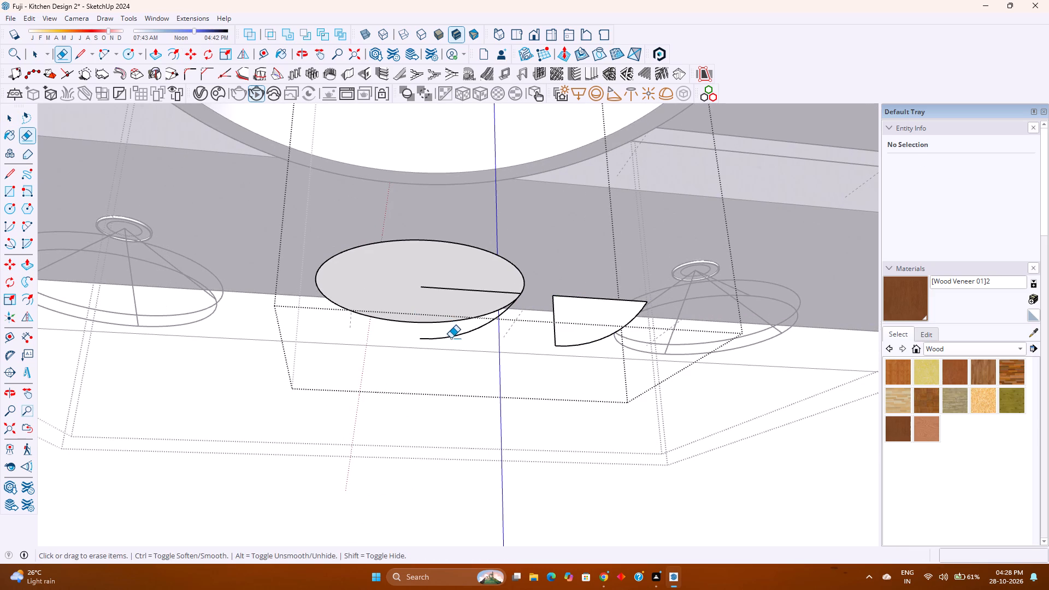
click(451, 338)
click(462, 290)
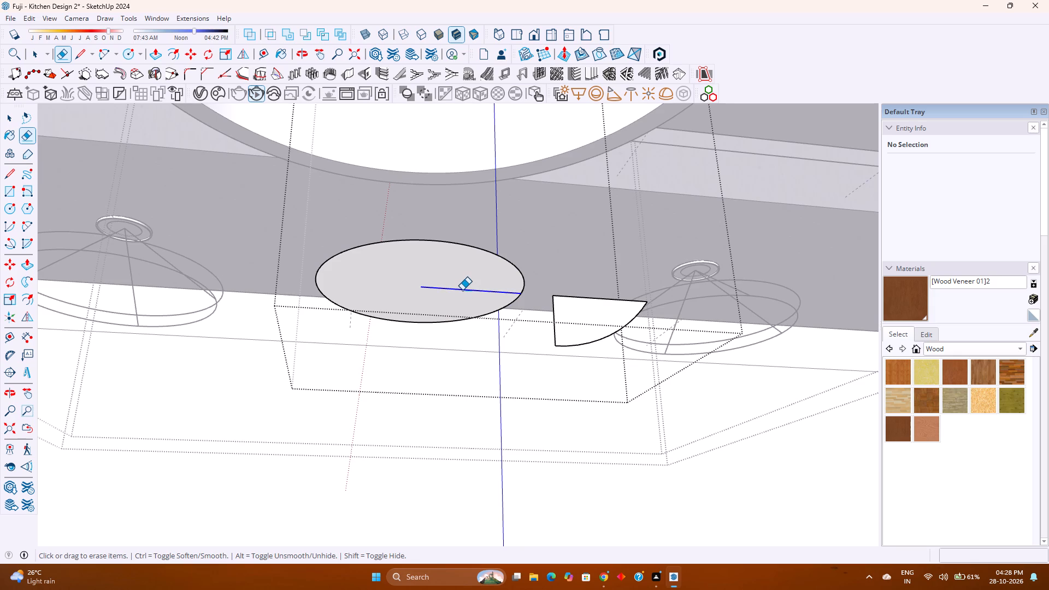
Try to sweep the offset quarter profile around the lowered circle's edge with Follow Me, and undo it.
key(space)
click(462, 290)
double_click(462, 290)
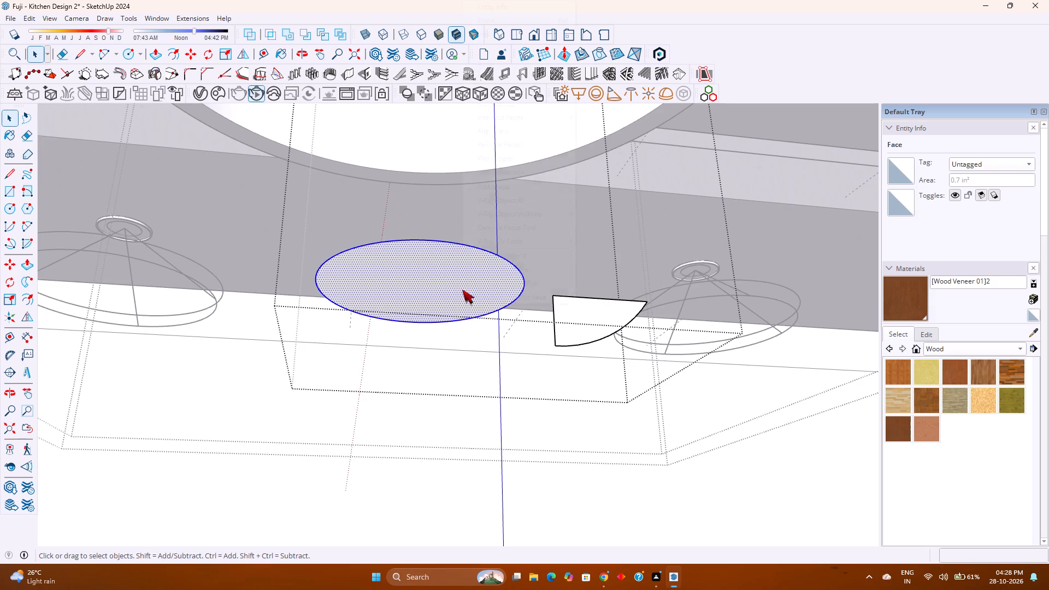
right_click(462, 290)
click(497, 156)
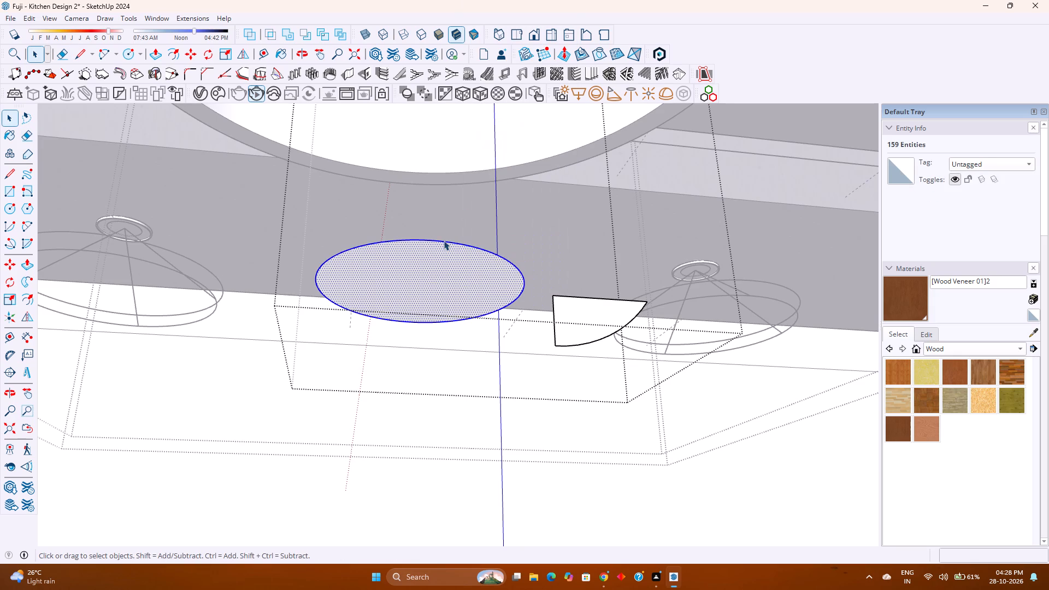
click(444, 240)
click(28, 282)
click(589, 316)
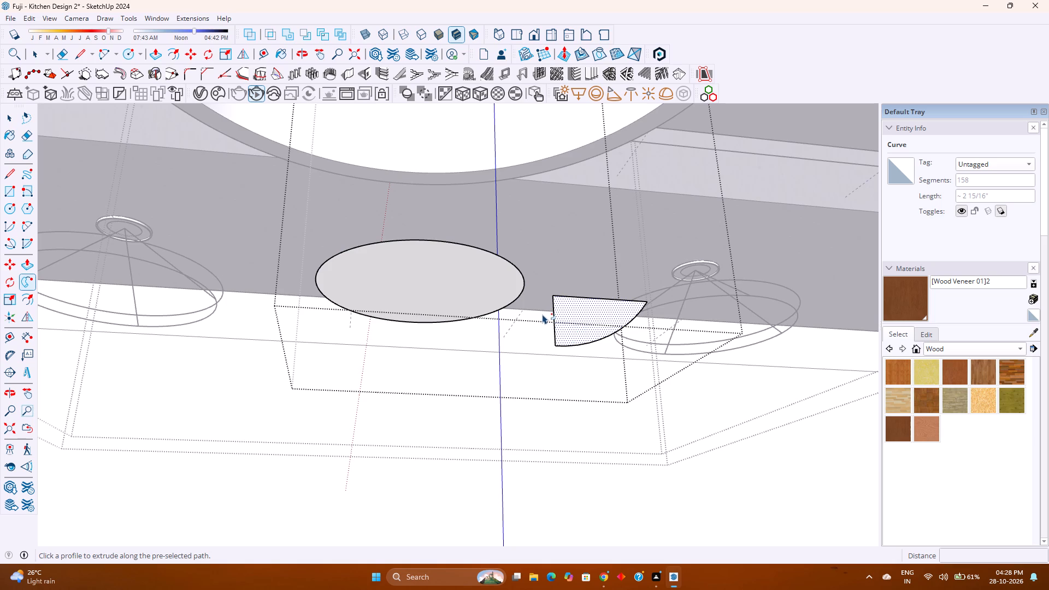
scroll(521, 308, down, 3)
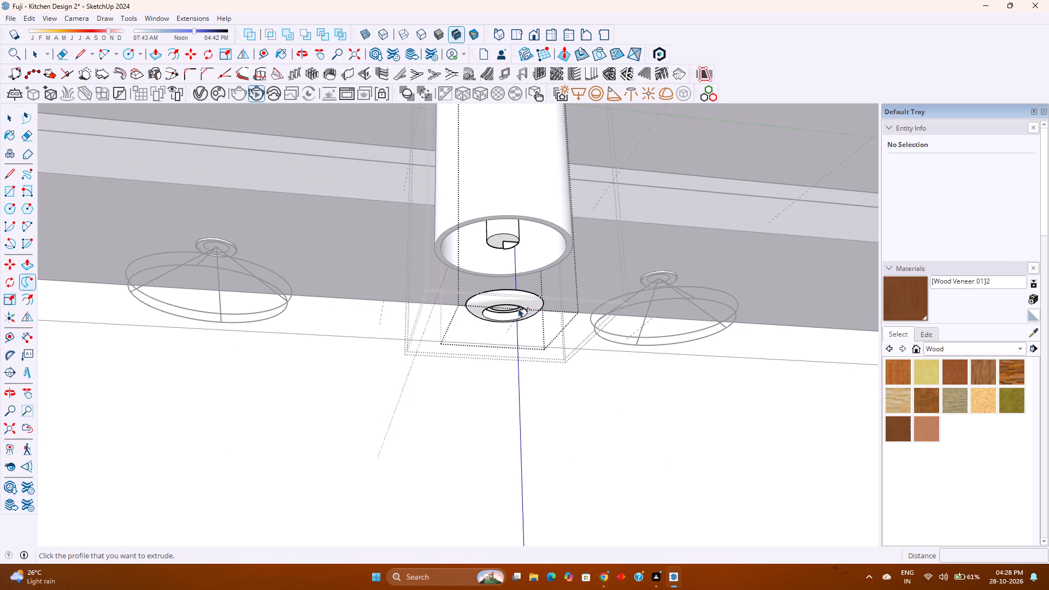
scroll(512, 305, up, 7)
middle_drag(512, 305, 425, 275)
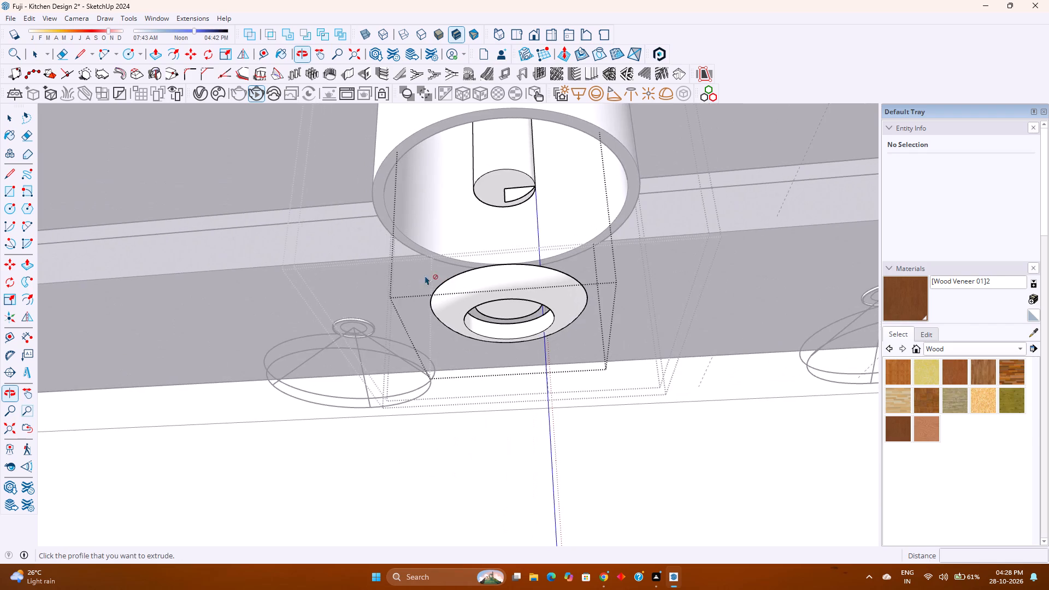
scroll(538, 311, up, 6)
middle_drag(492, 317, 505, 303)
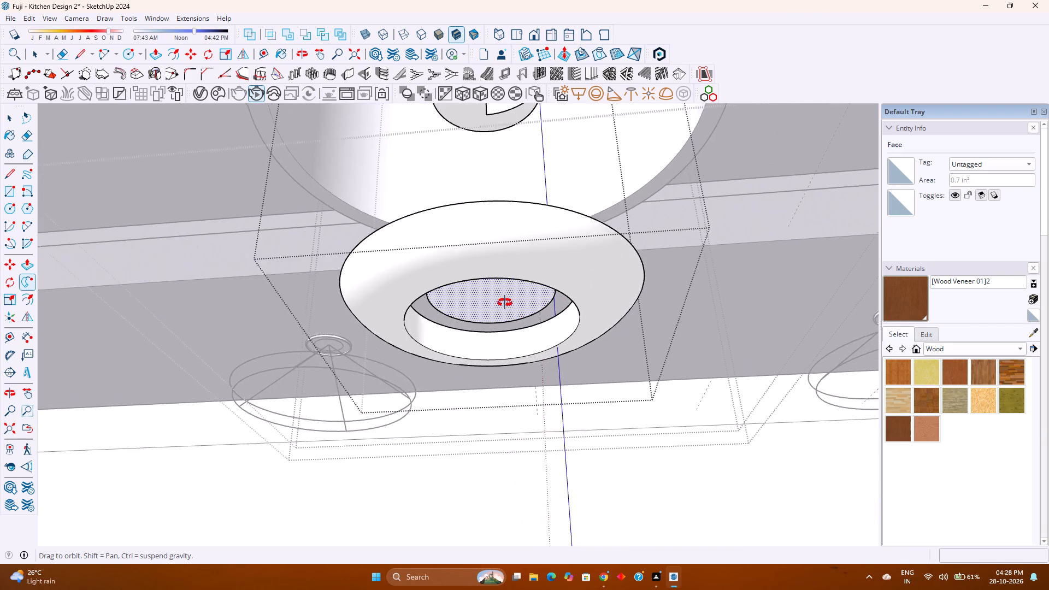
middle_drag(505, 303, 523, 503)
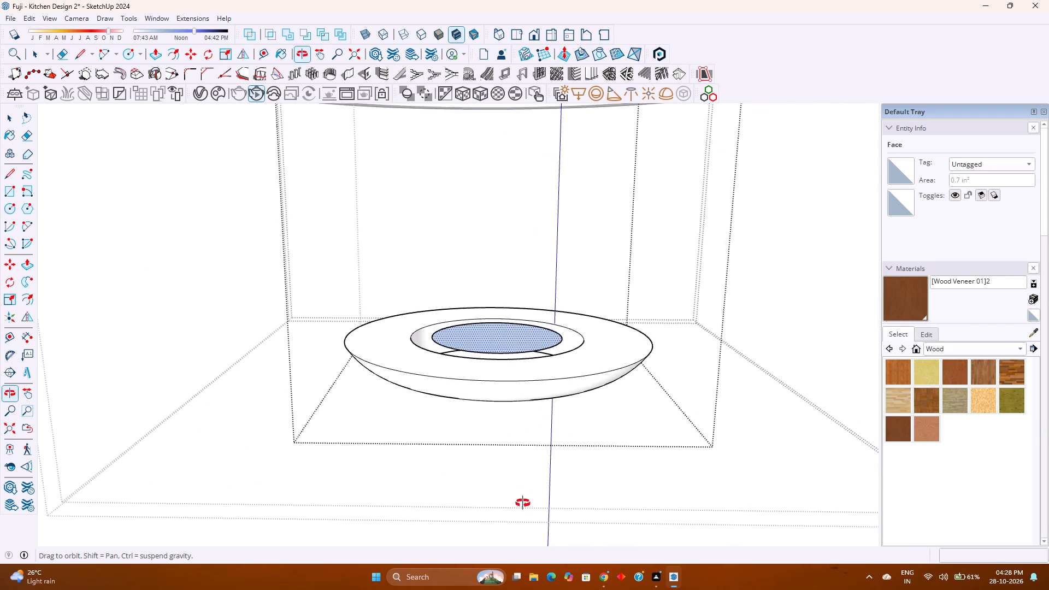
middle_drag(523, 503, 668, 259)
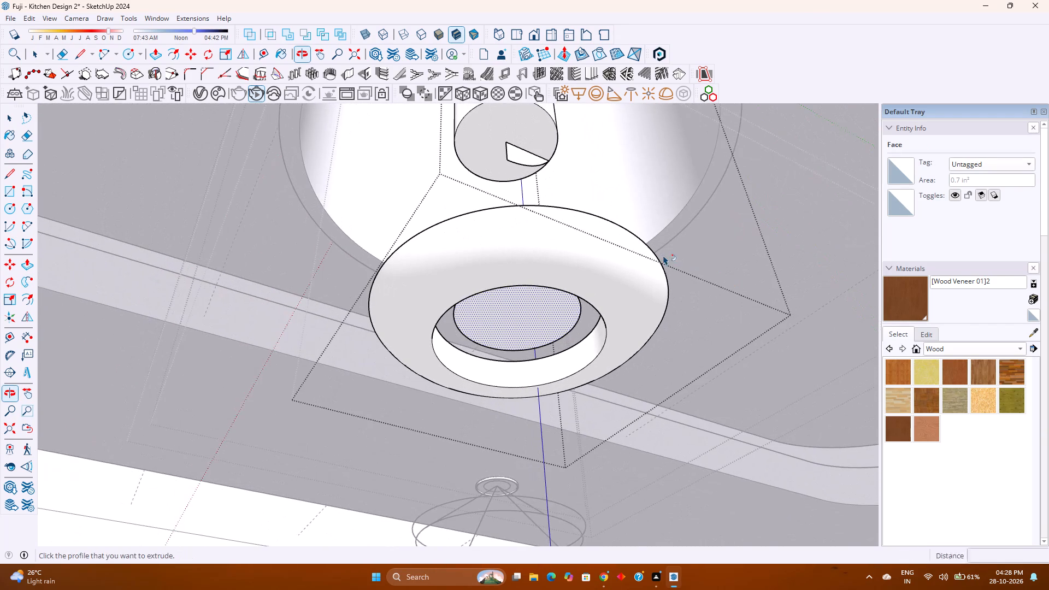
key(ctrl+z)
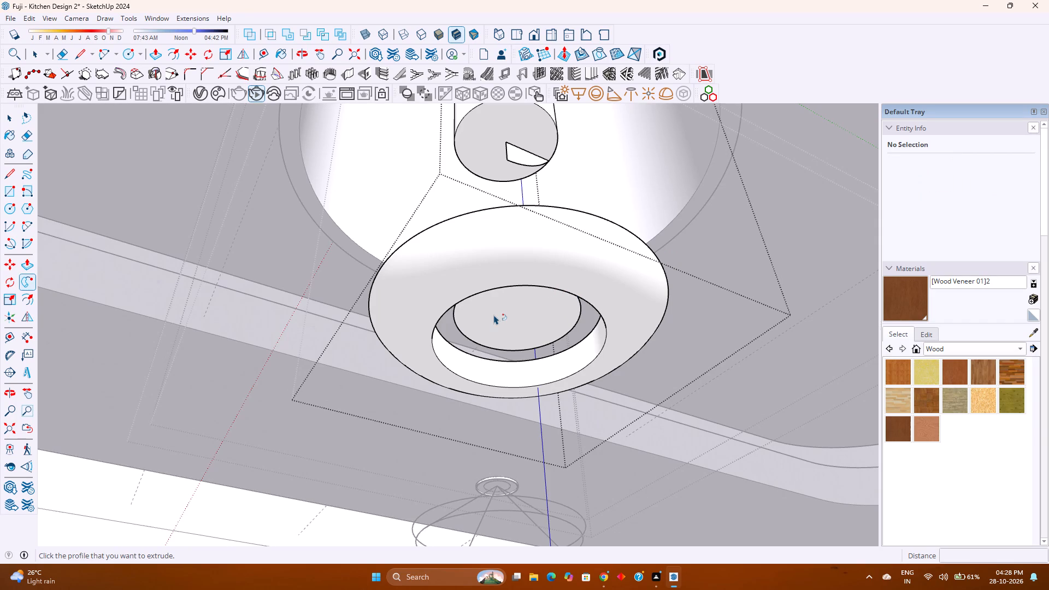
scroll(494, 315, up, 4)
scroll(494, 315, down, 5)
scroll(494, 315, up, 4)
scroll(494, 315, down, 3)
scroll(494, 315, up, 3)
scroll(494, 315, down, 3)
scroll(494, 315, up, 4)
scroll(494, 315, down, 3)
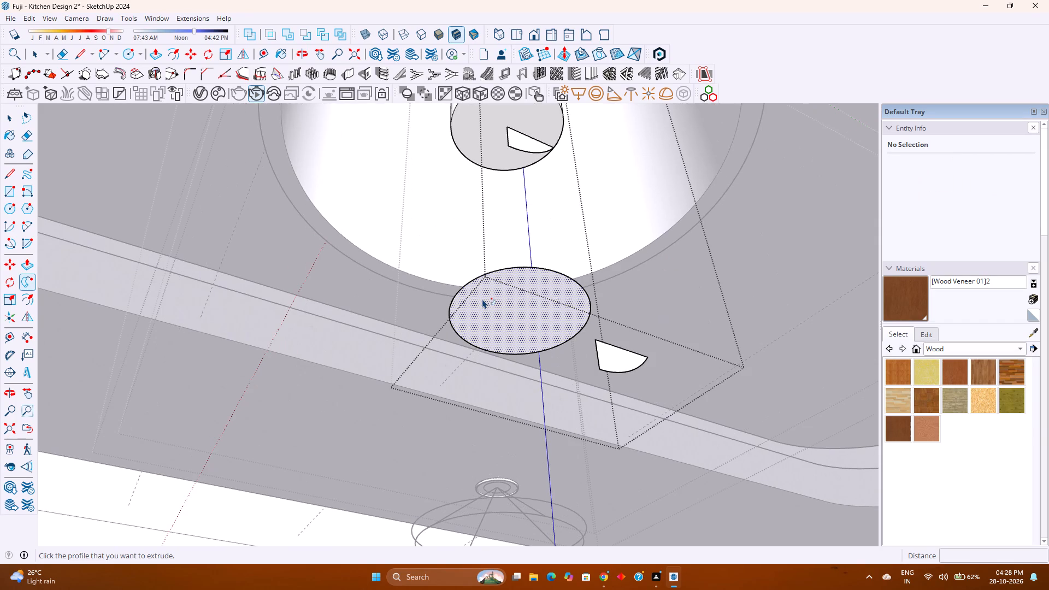
Move the quarter profile 1/8" down from the level of the circular face.
click(610, 353)
key(space)
double_click(610, 353)
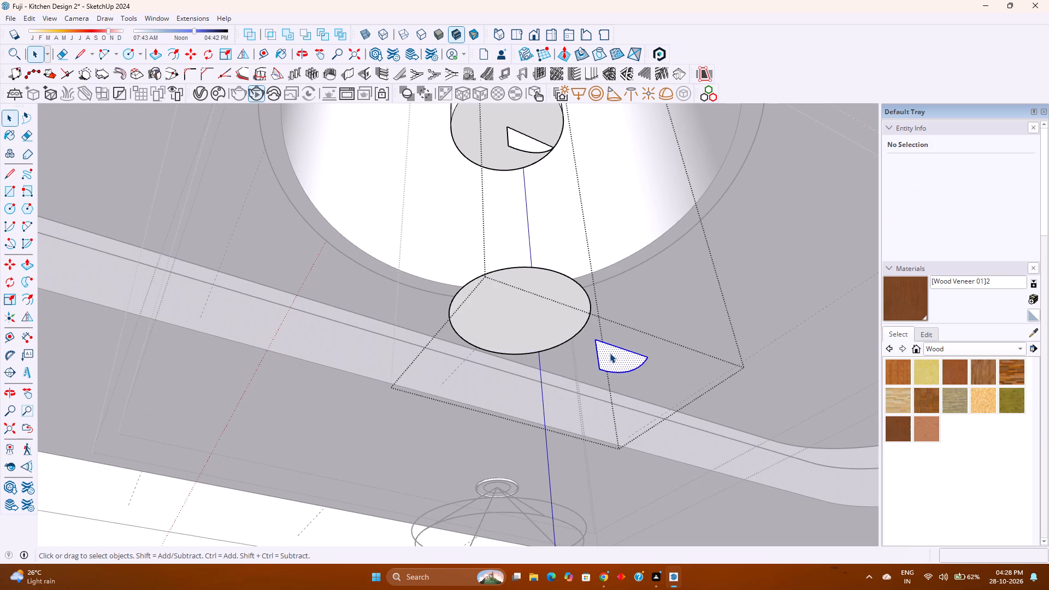
middle_drag(610, 353, 580, 404)
middle_click(580, 404)
key(m)
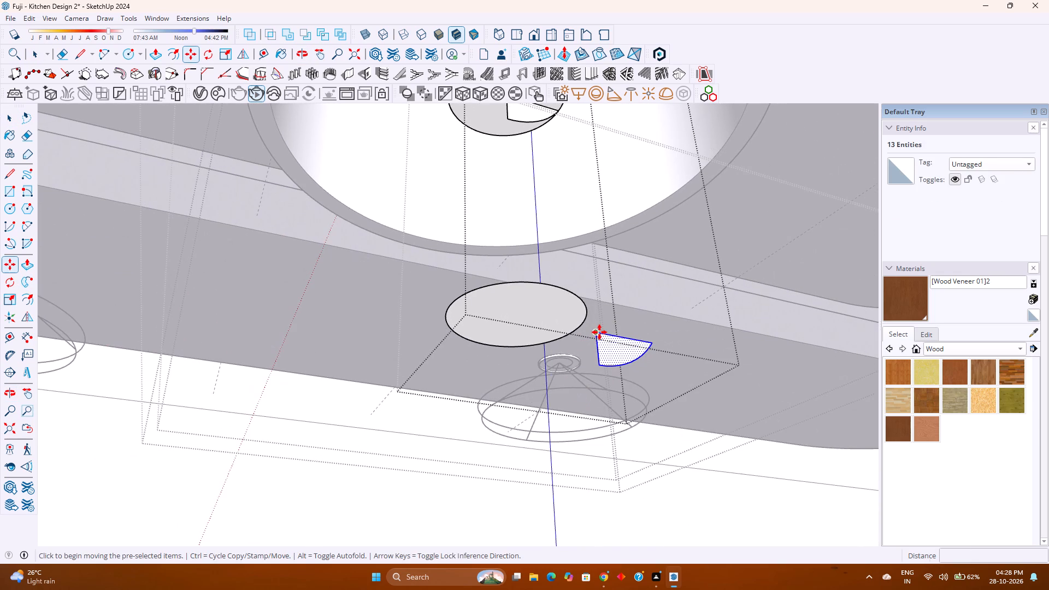
click(599, 332)
click(599, 349)
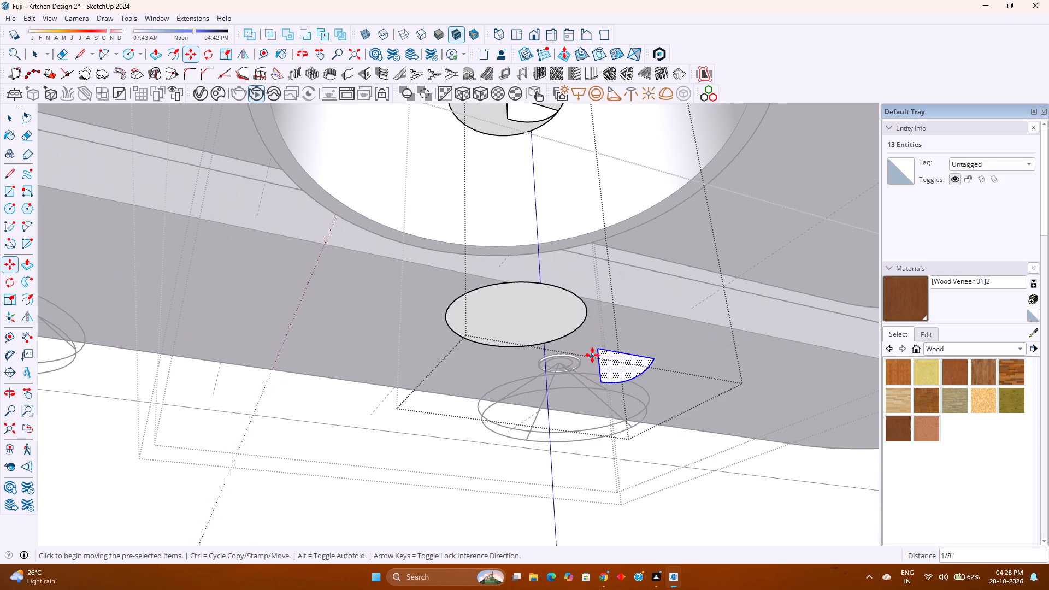
Move the quarter profile about 5/8" back along the green axis so its top corner sits below the circle's centre.
click(599, 350)
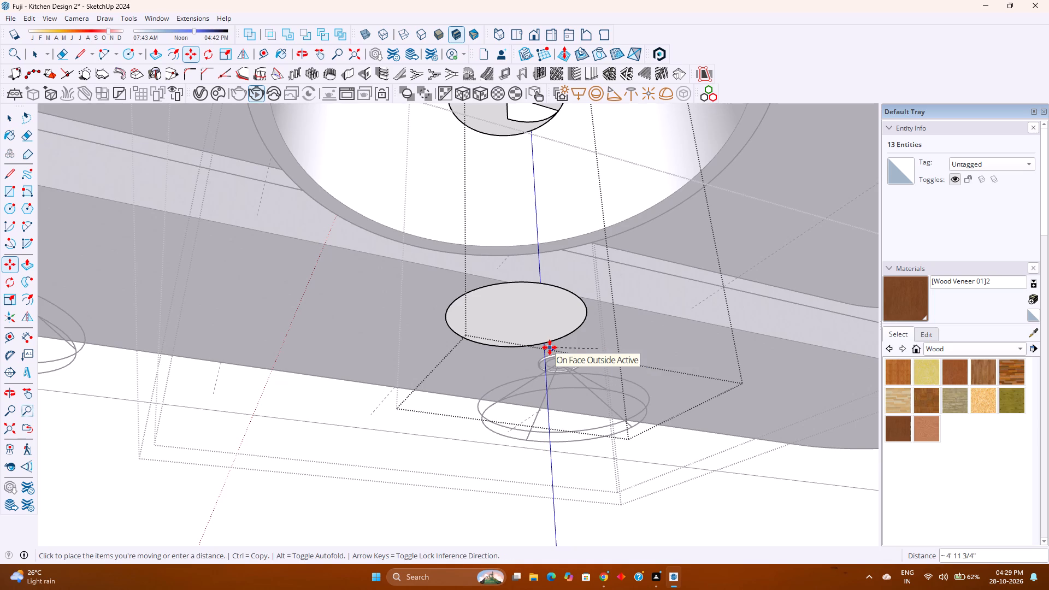
key(Left)
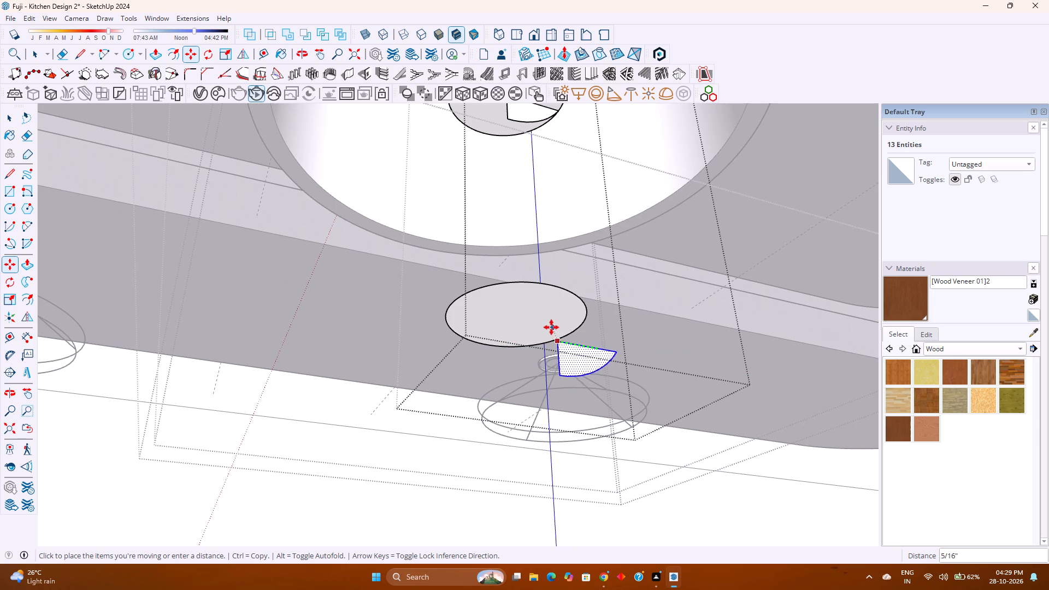
scroll(514, 322, up, 2)
click(521, 316)
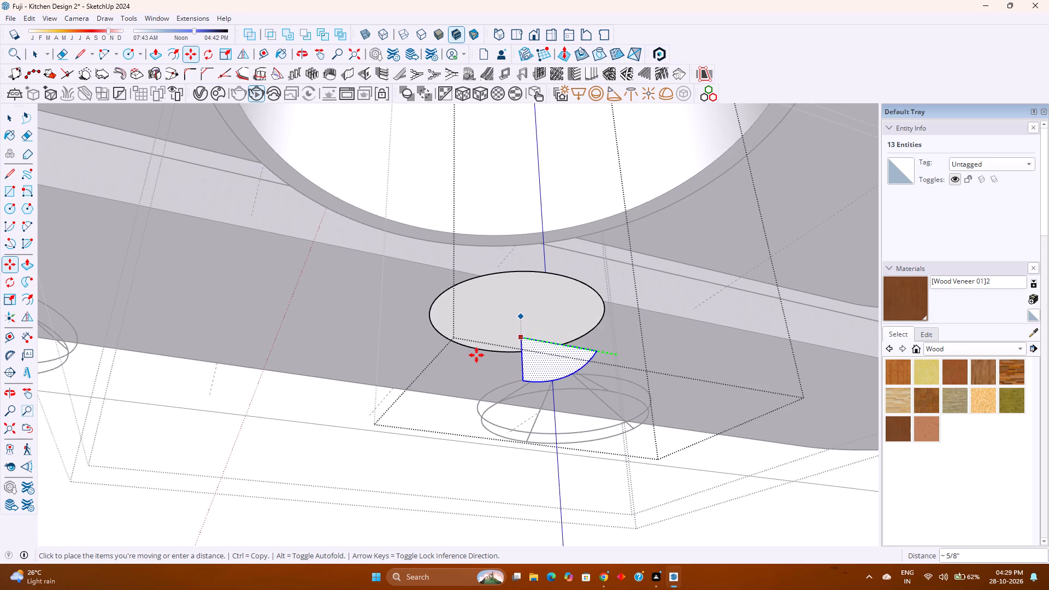
scroll(493, 349, up, 1)
middle_drag(493, 348, 445, 363)
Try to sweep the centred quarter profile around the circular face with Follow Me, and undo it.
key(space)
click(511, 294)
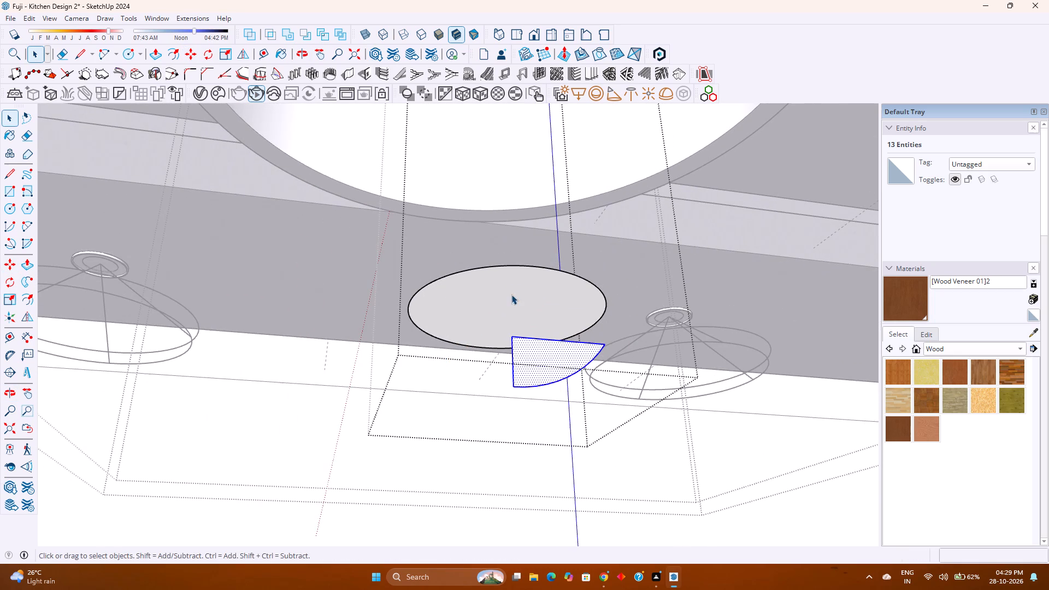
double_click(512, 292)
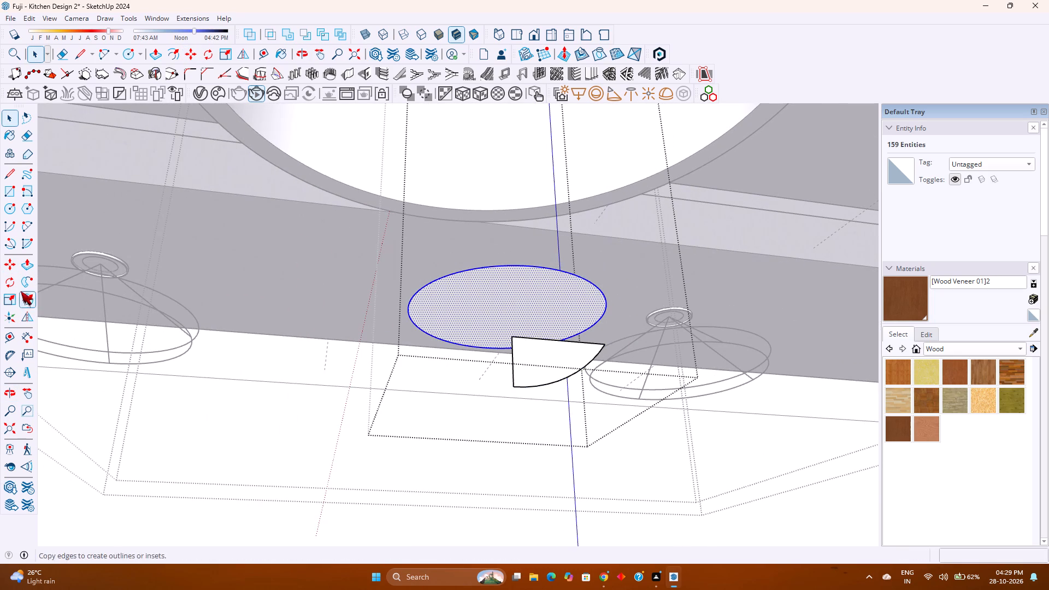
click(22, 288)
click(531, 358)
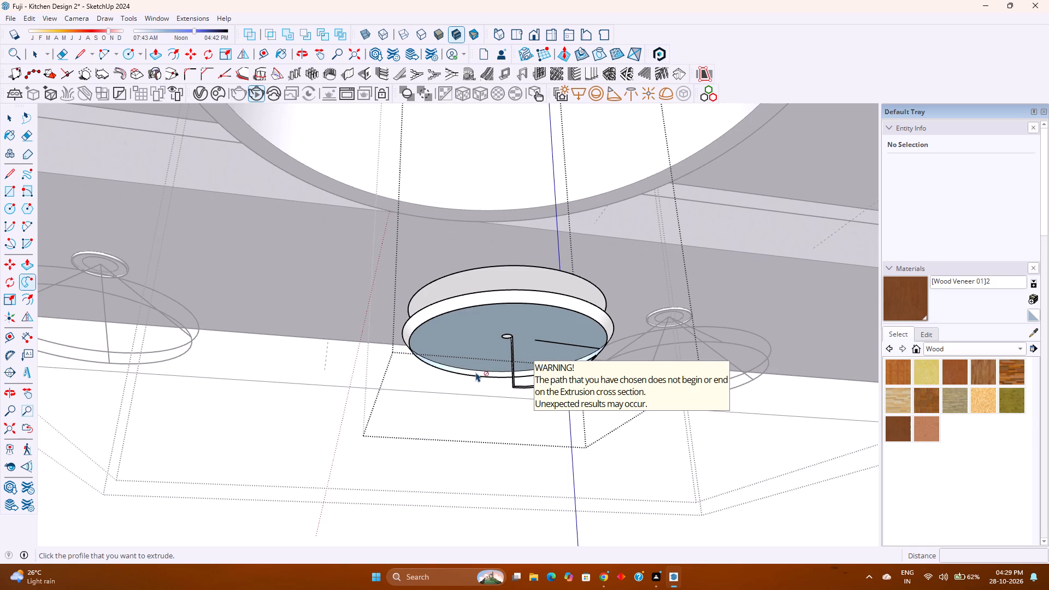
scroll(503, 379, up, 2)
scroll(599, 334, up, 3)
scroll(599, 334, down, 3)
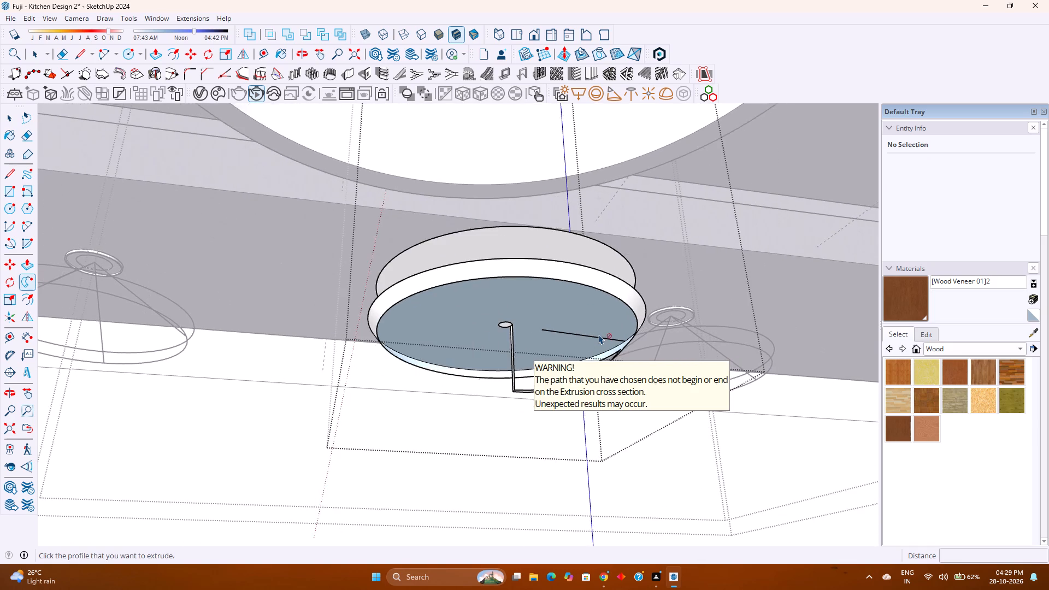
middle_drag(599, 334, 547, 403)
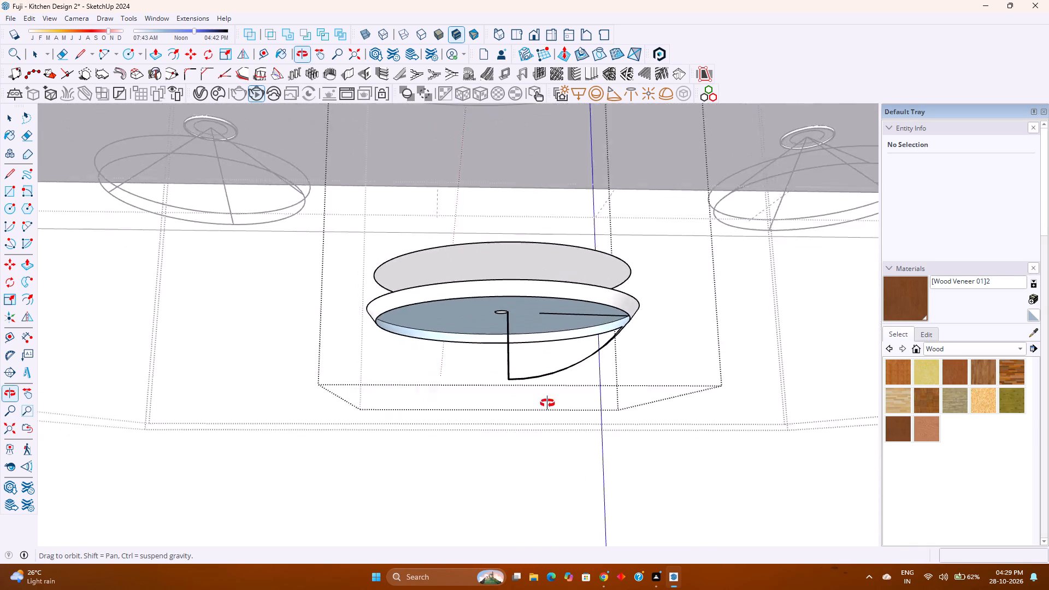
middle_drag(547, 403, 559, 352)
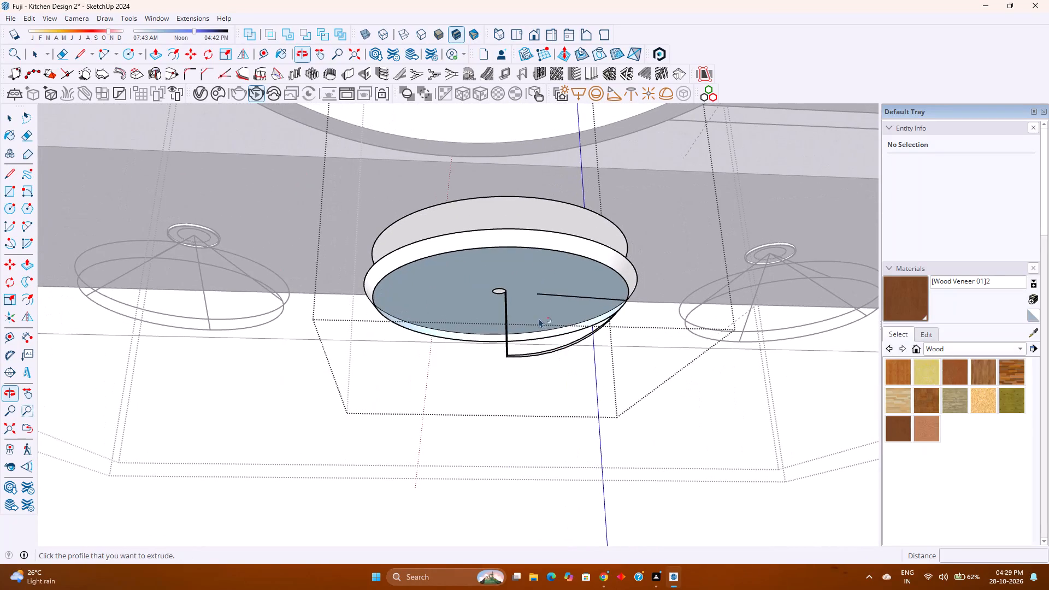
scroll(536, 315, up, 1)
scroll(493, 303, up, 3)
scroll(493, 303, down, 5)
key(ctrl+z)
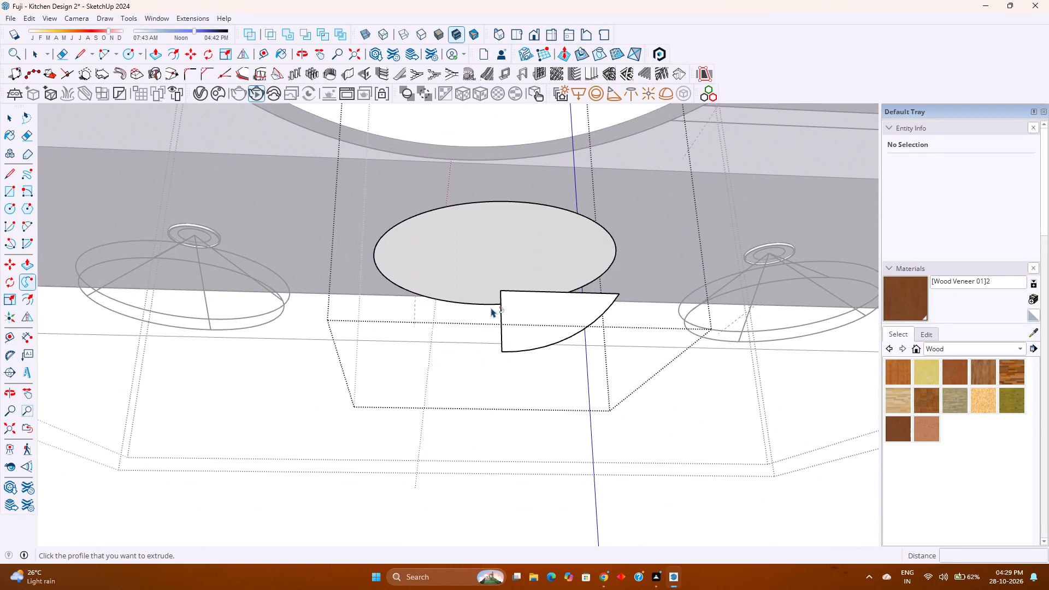
Shift the quarter profile 1/16" in line with its top edge, towards its vertical-edge side.
double_click(555, 318)
key(space)
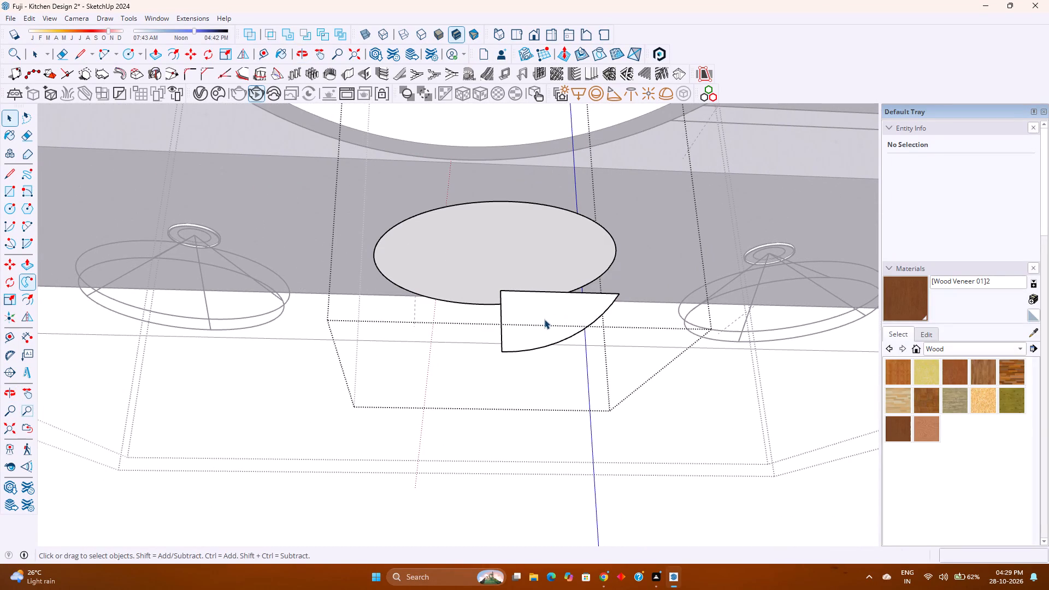
double_click(544, 319)
key(m)
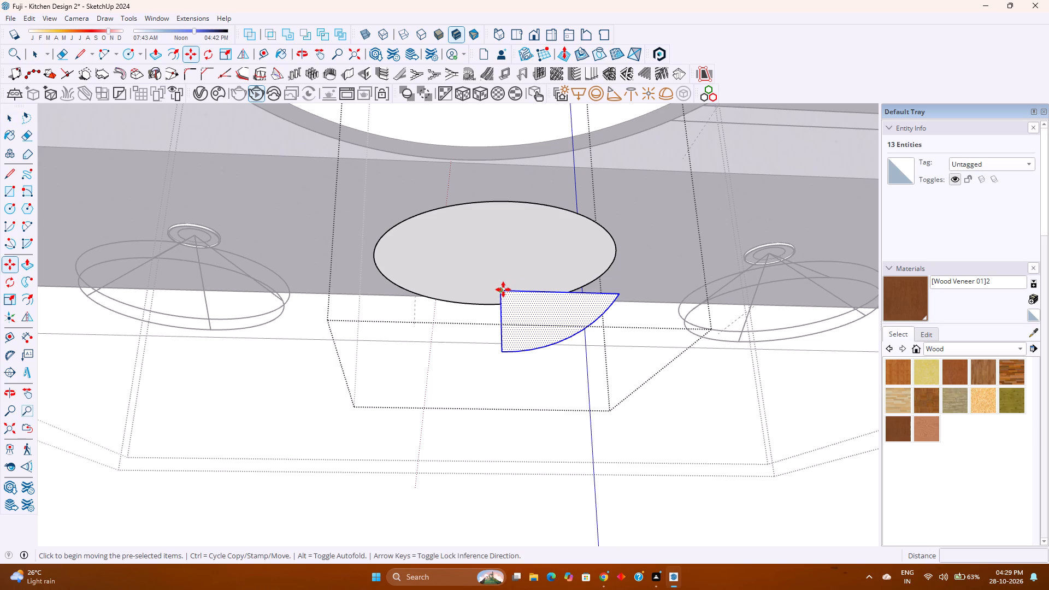
click(503, 290)
click(490, 291)
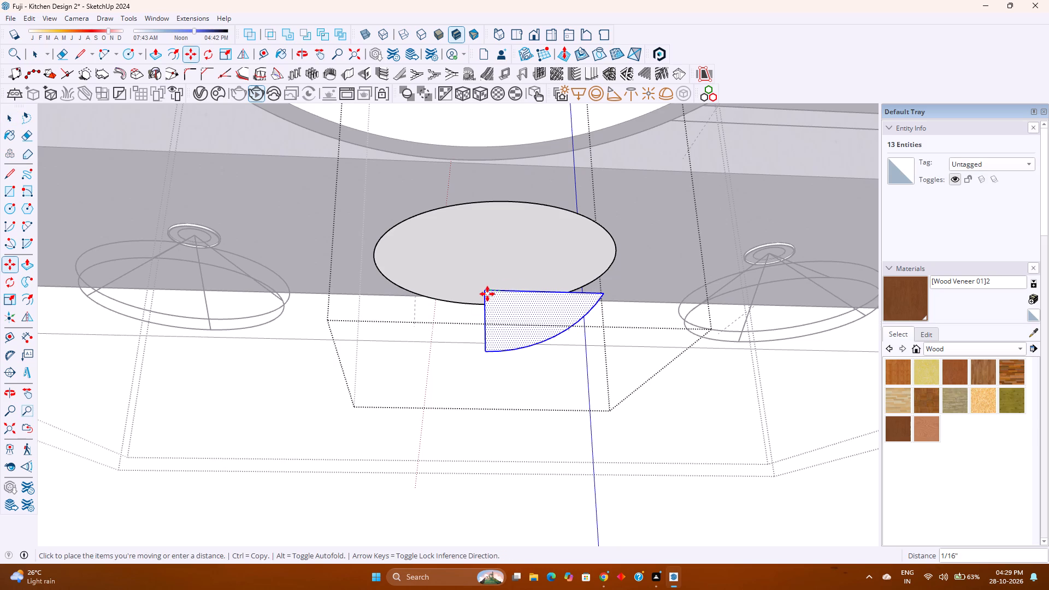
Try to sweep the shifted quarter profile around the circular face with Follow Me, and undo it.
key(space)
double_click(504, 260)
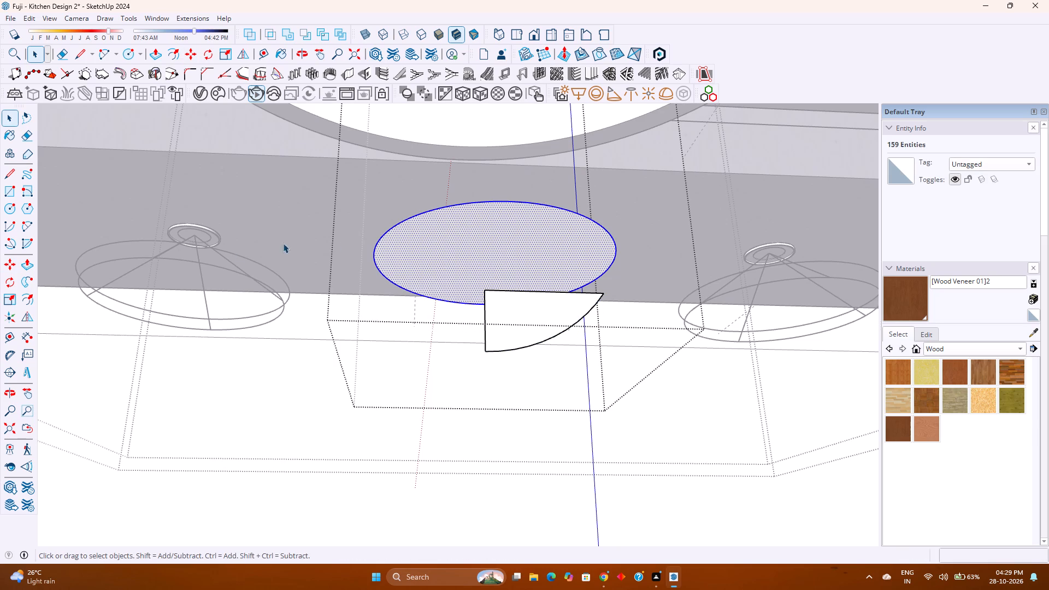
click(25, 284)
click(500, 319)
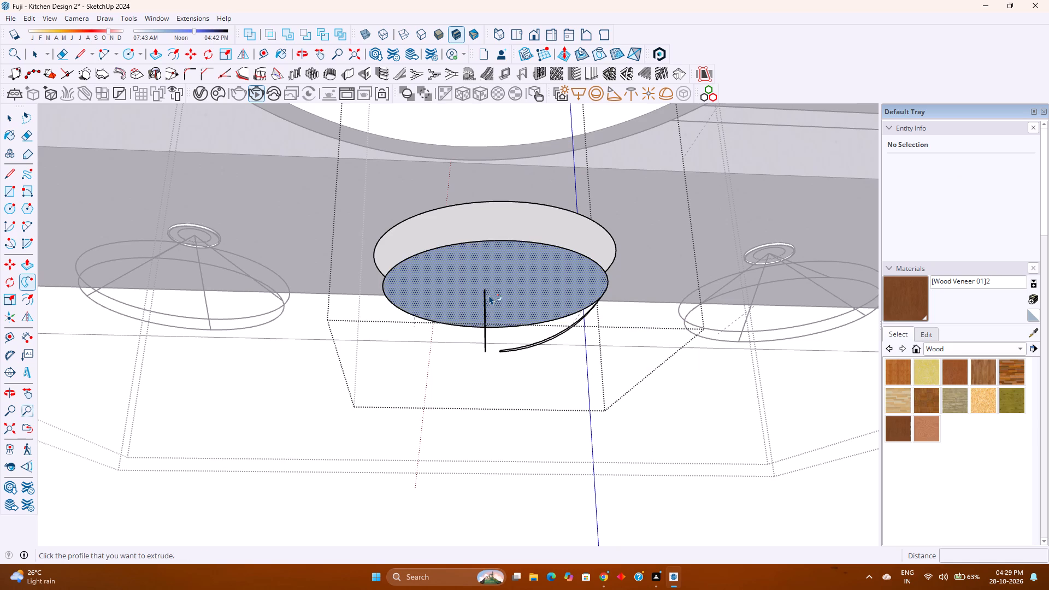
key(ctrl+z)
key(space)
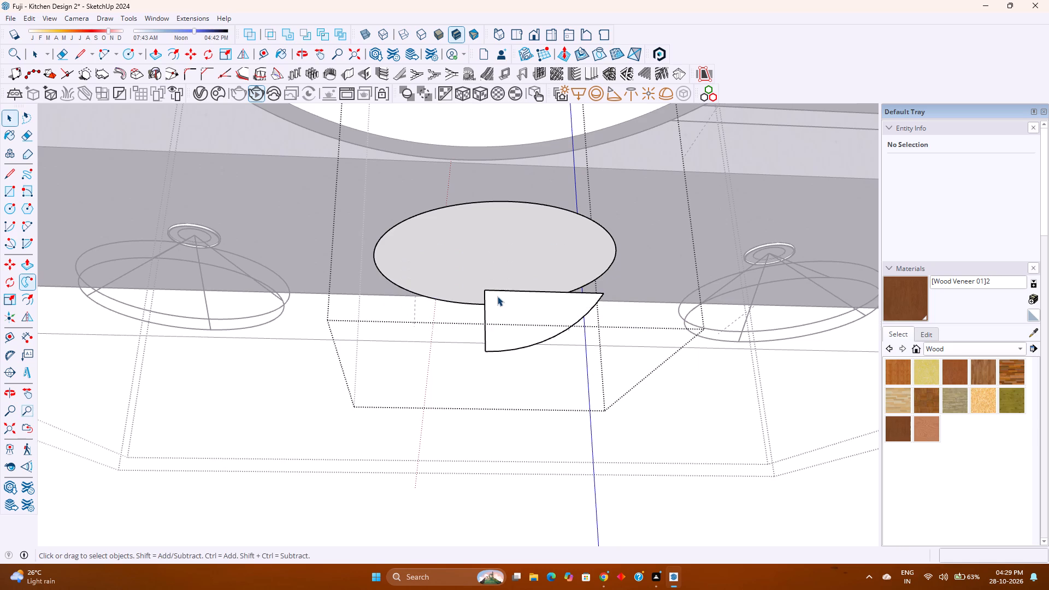
Move the quarter profile about 1/16" along the green axis, towards its curved side.
double_click(497, 296)
key(m)
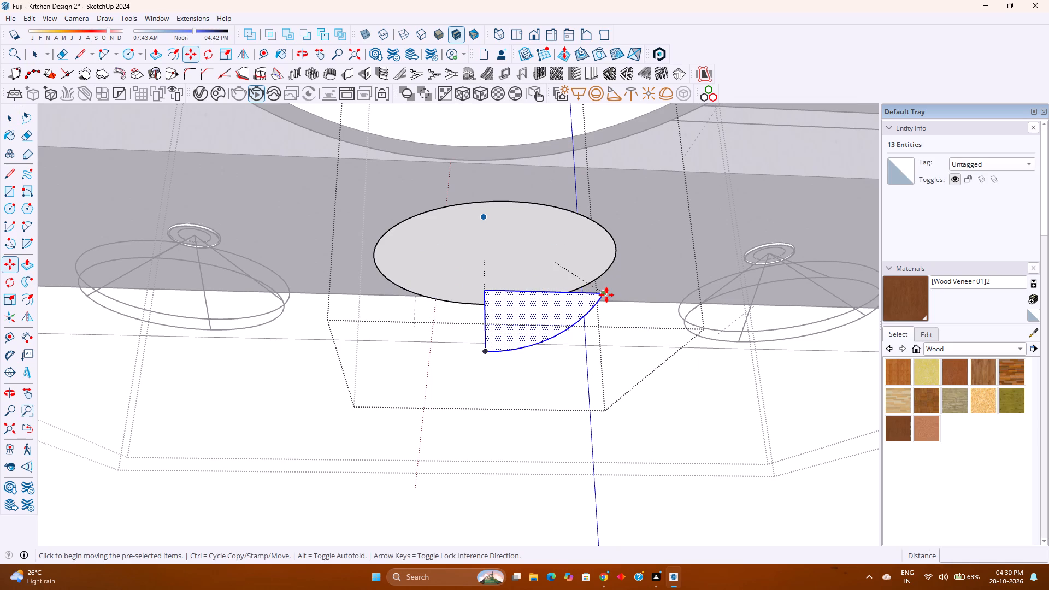
click(606, 295)
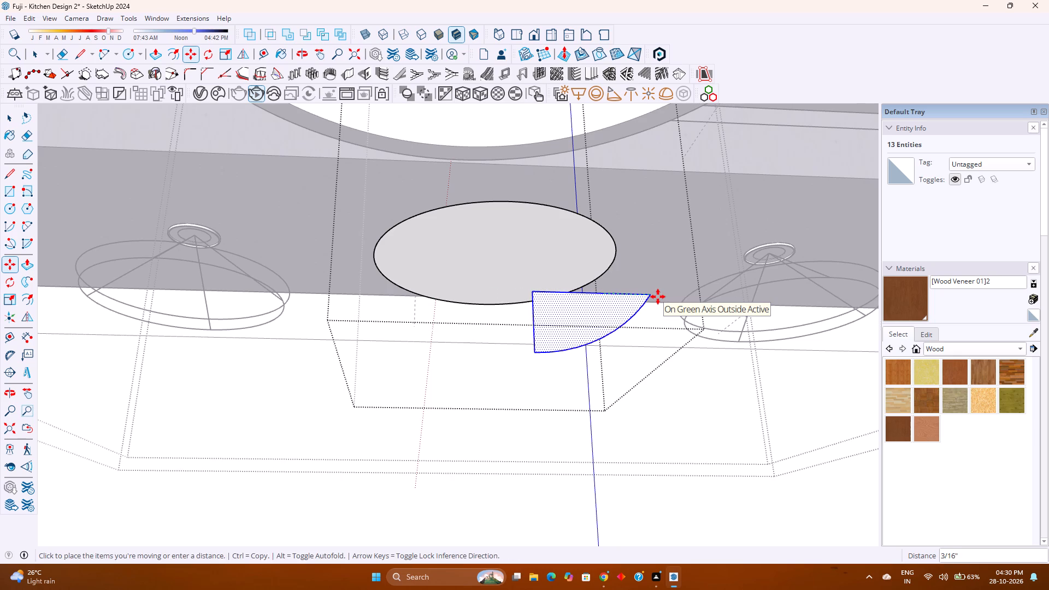
key(Right)
key(Left)
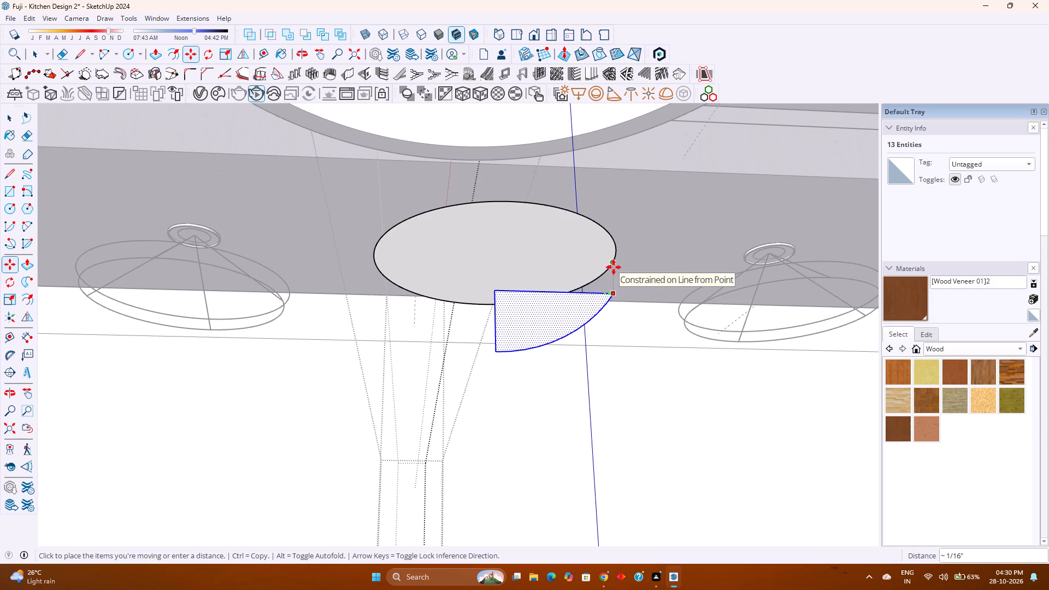
click(614, 267)
scroll(590, 284, up, 3)
middle_drag(562, 284, 528, 383)
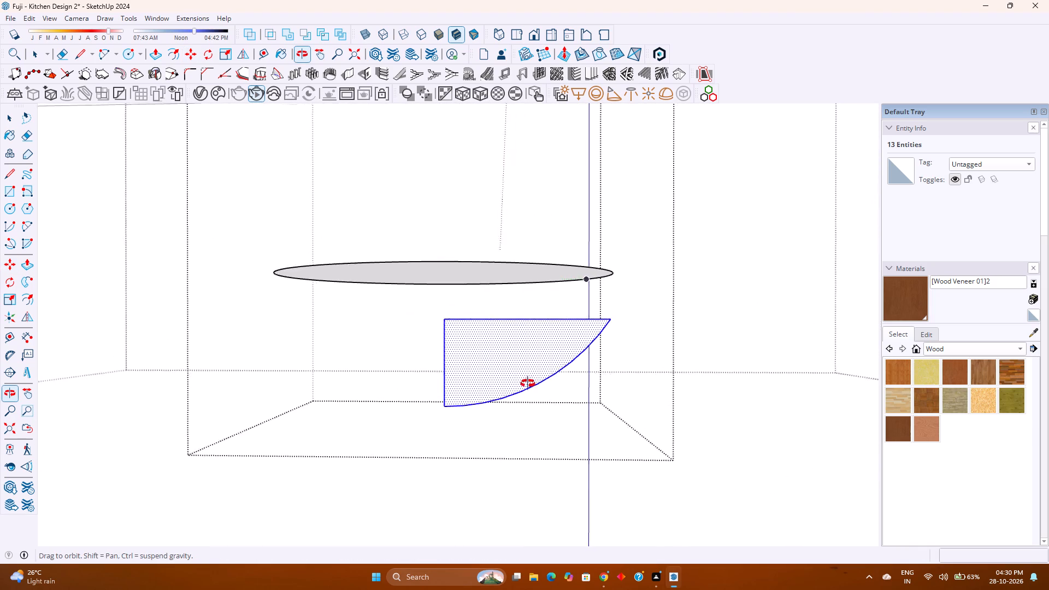
middle_drag(528, 383, 606, 311)
middle_click(606, 311)
Move only the quarter profile's vertical edge 1/16" along the green axis towards the arc, narrowing the profile.
key(space)
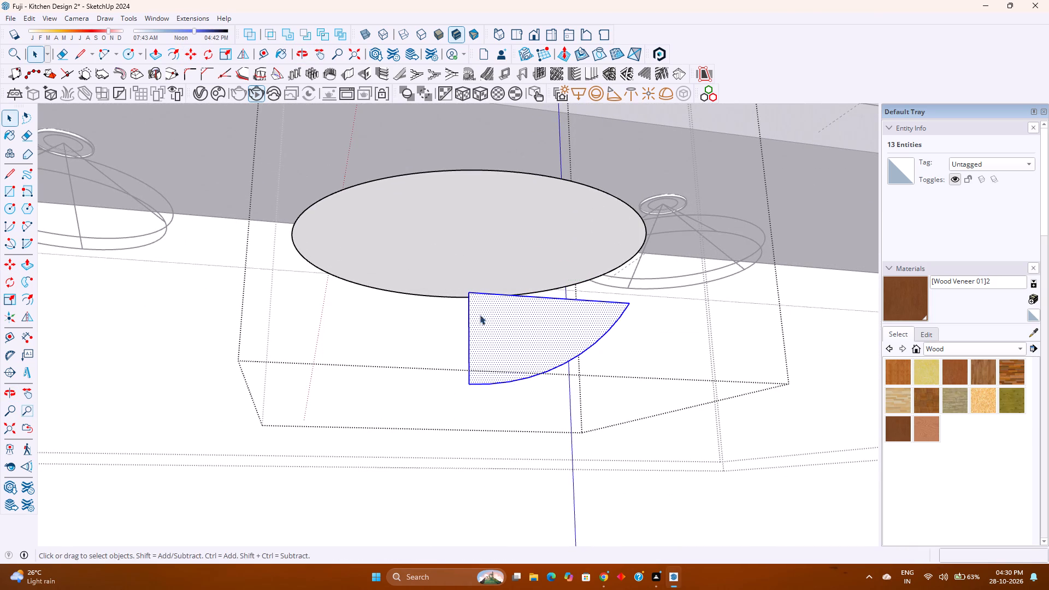
click(466, 329)
click(469, 328)
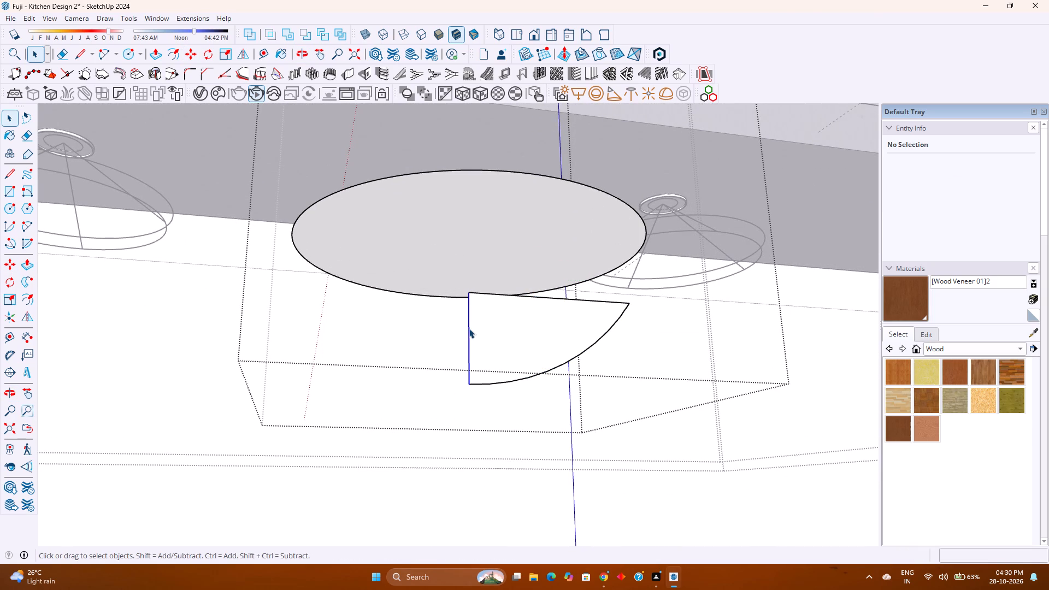
key(m)
click(469, 328)
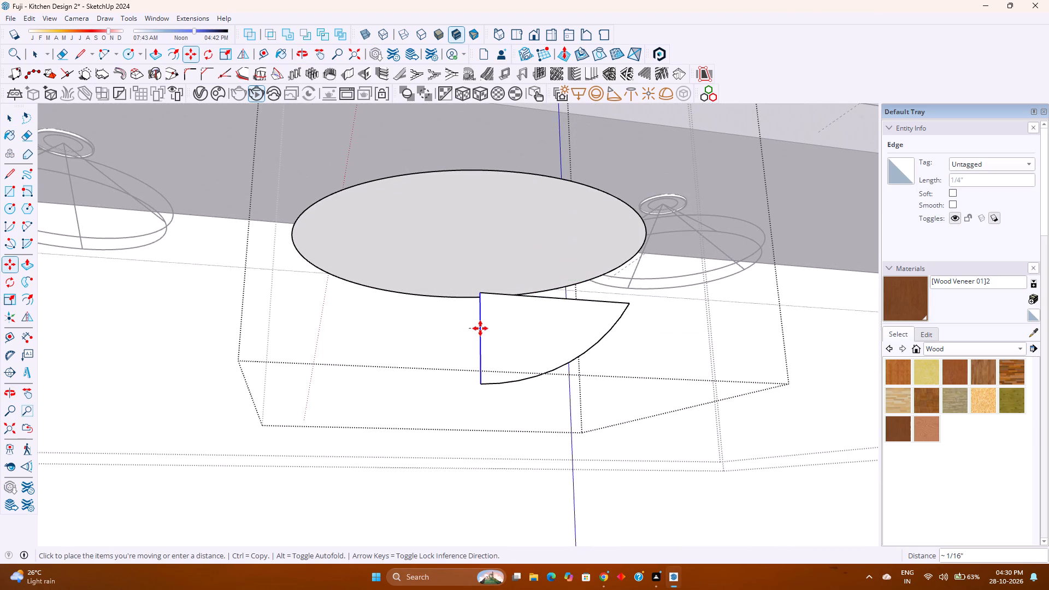
key(Left)
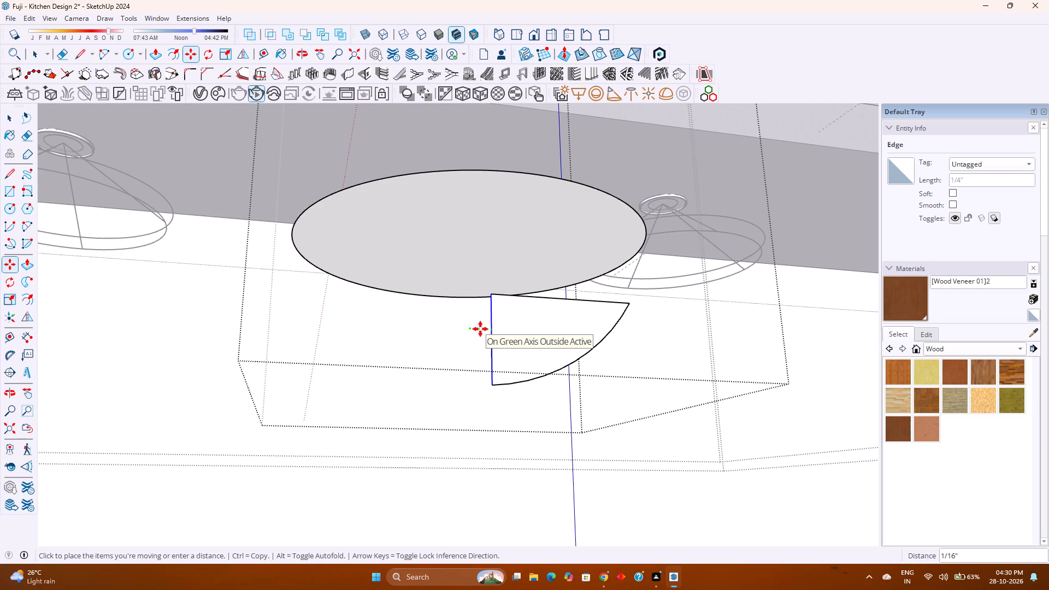
click(480, 329)
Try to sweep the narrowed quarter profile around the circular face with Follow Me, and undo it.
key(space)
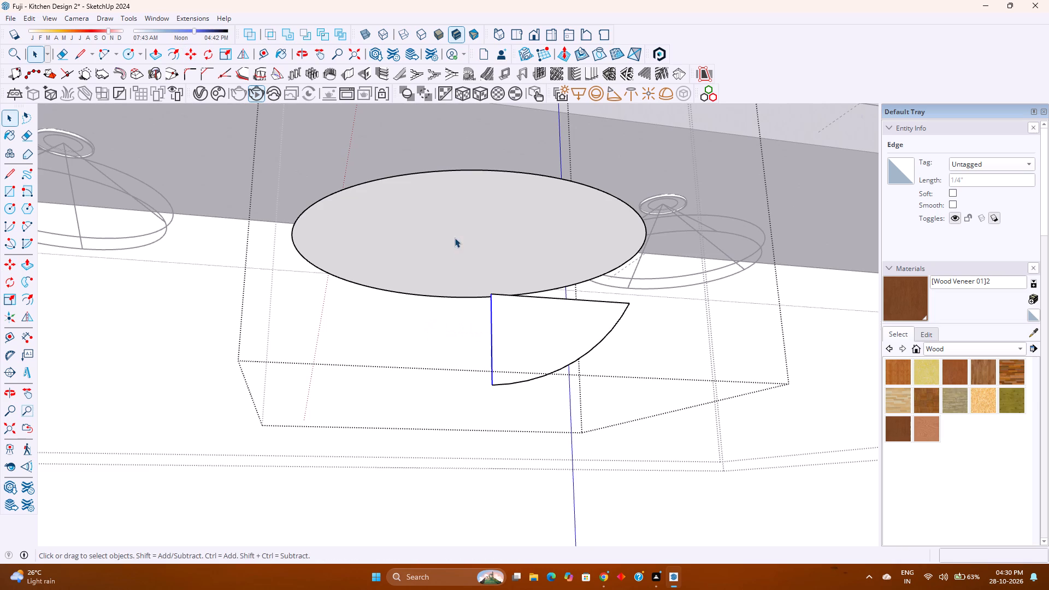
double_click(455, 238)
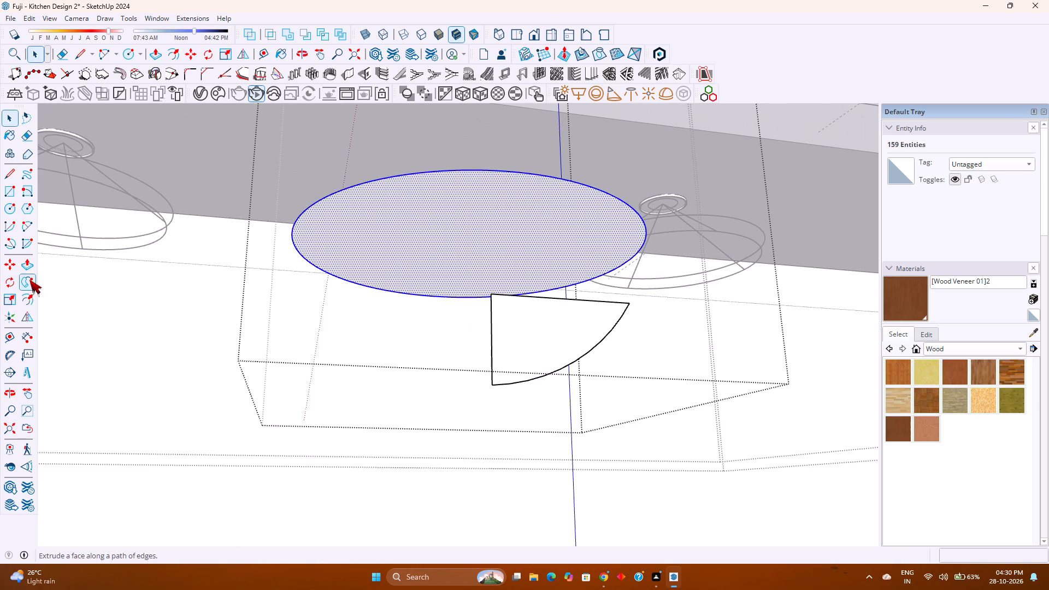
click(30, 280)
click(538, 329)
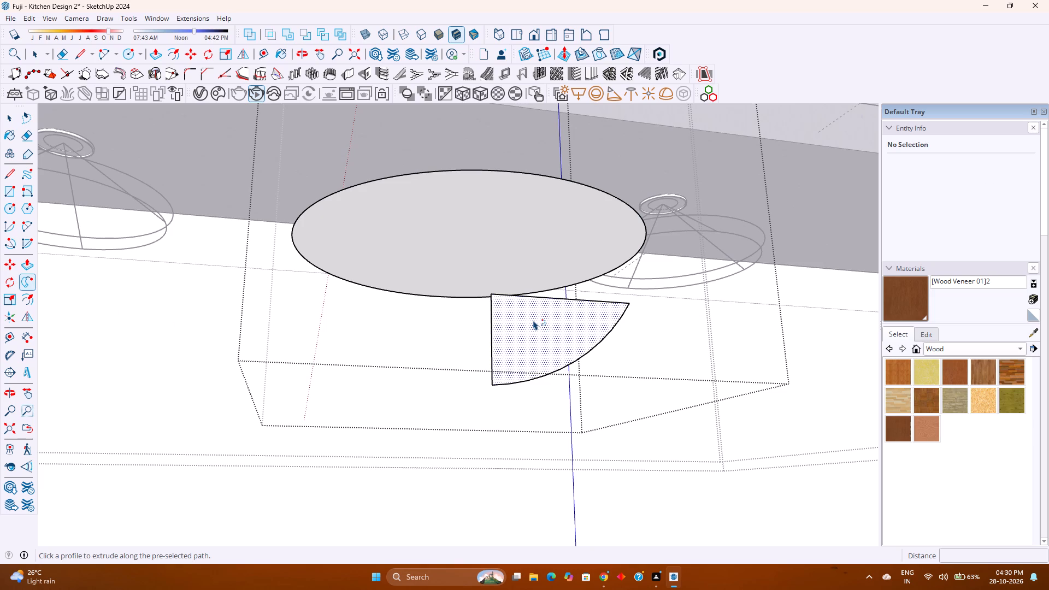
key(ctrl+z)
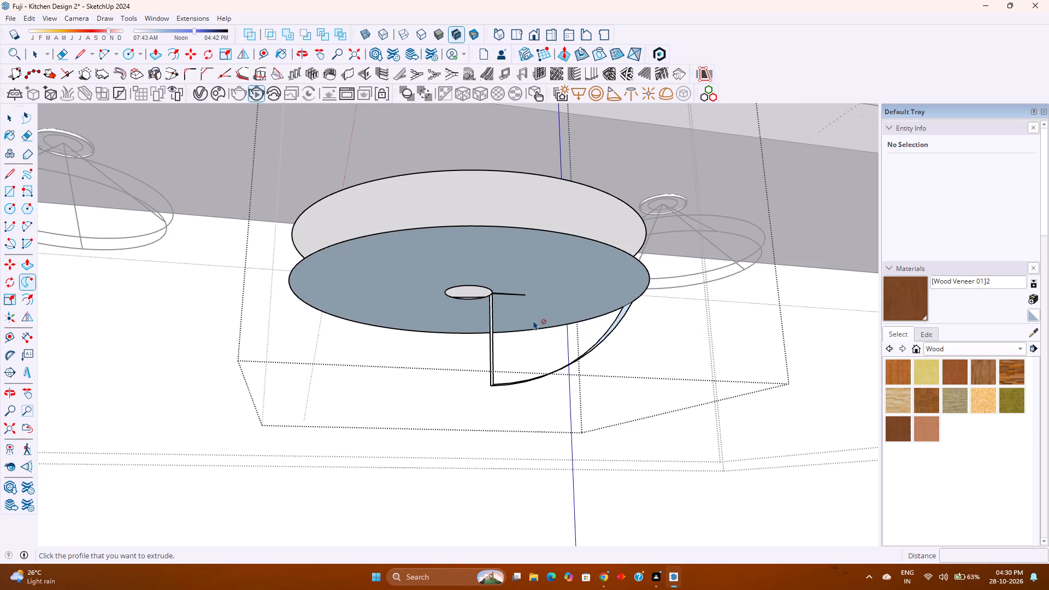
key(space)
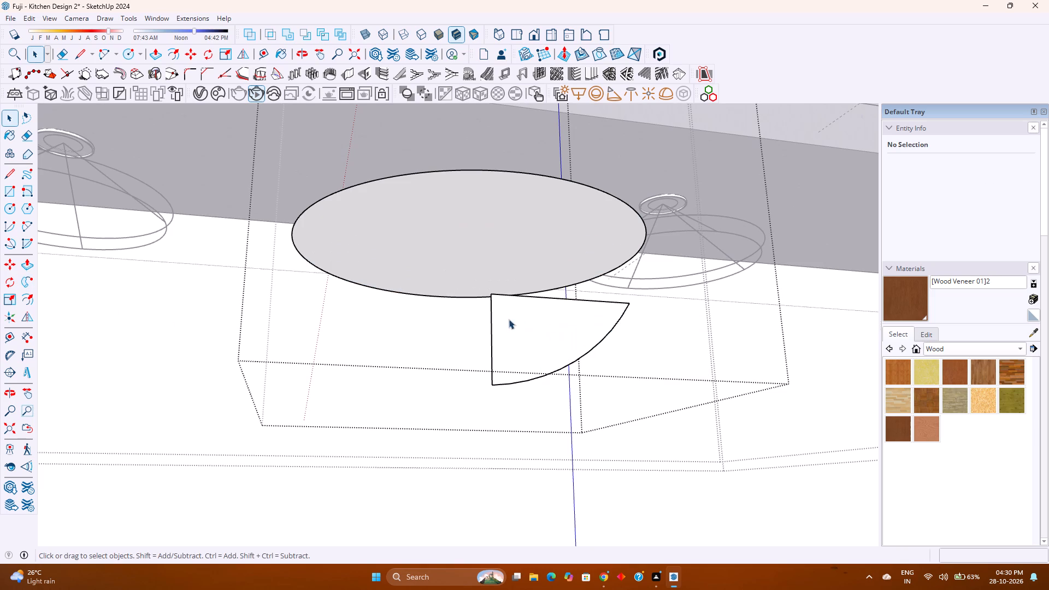
Rotate the circular path face 90° about the green axis from a point on its rim, so it stands upright.
scroll(508, 332, up, 2)
middle_drag(508, 332, 525, 390)
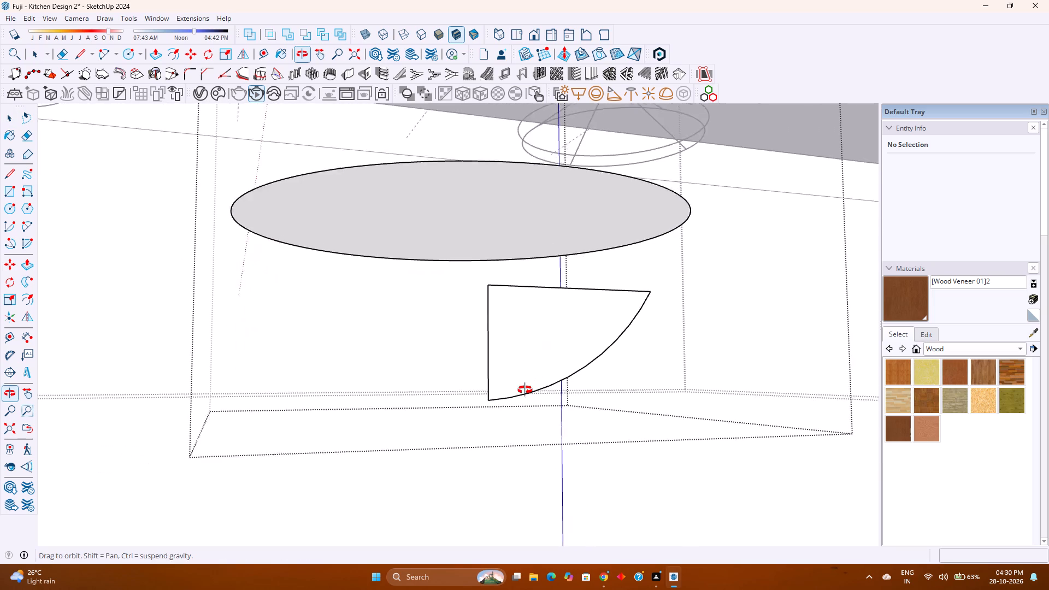
middle_drag(525, 390, 356, 376)
middle_click(357, 376)
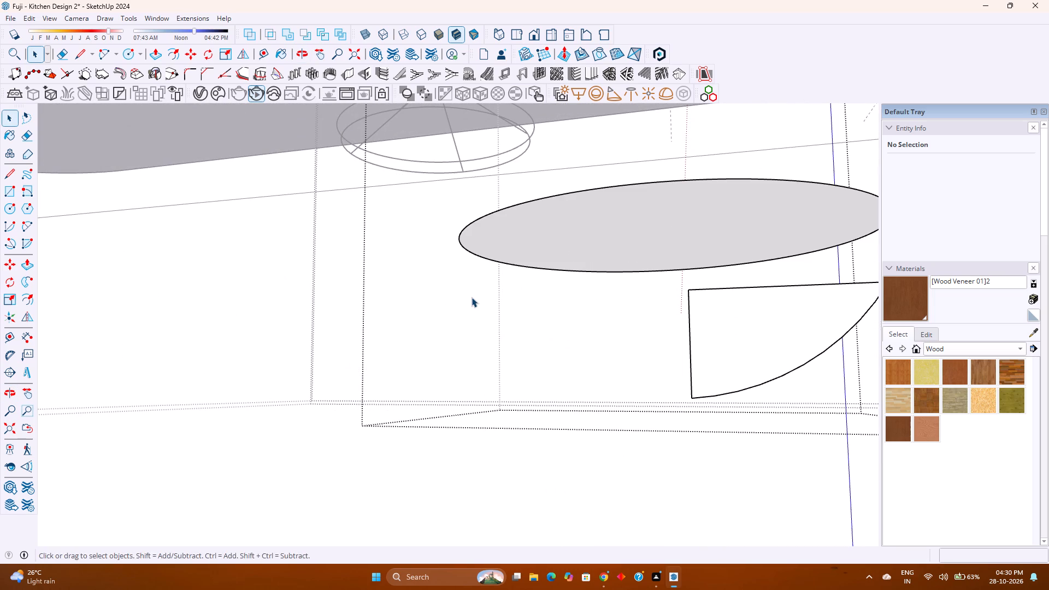
double_click(648, 232)
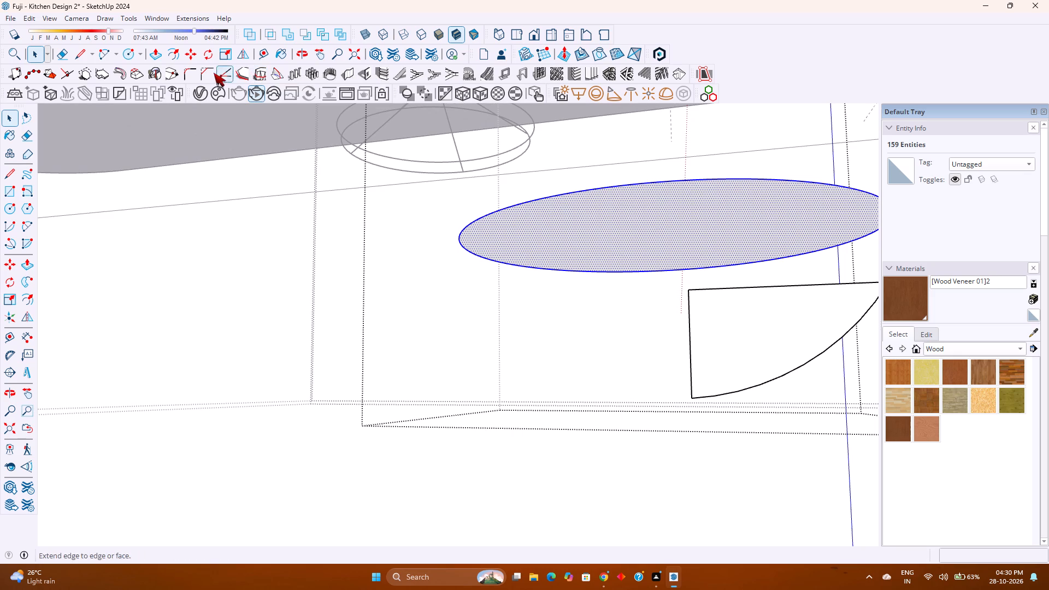
click(207, 60)
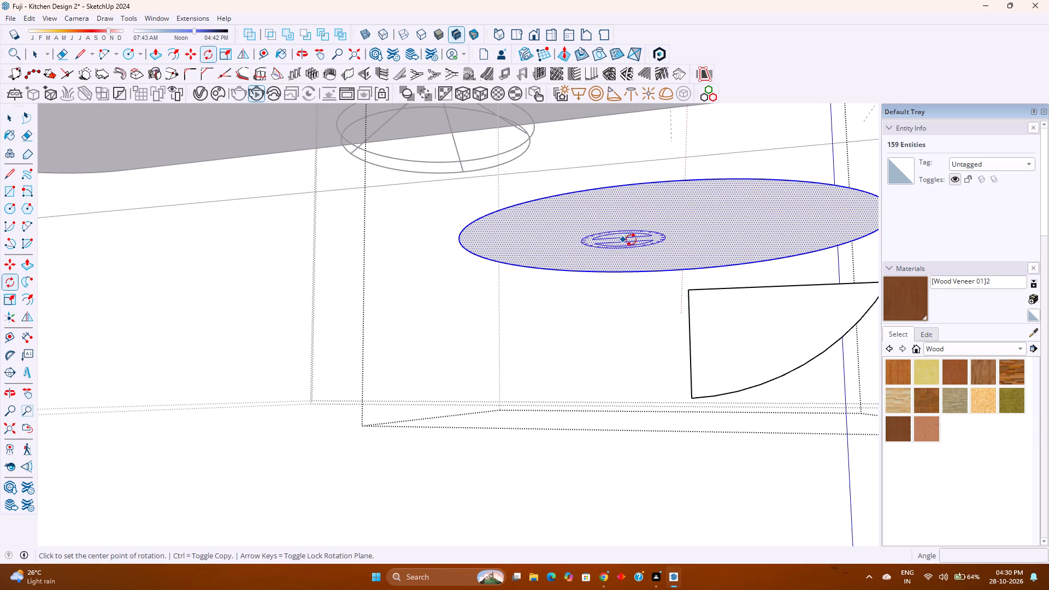
key(Left)
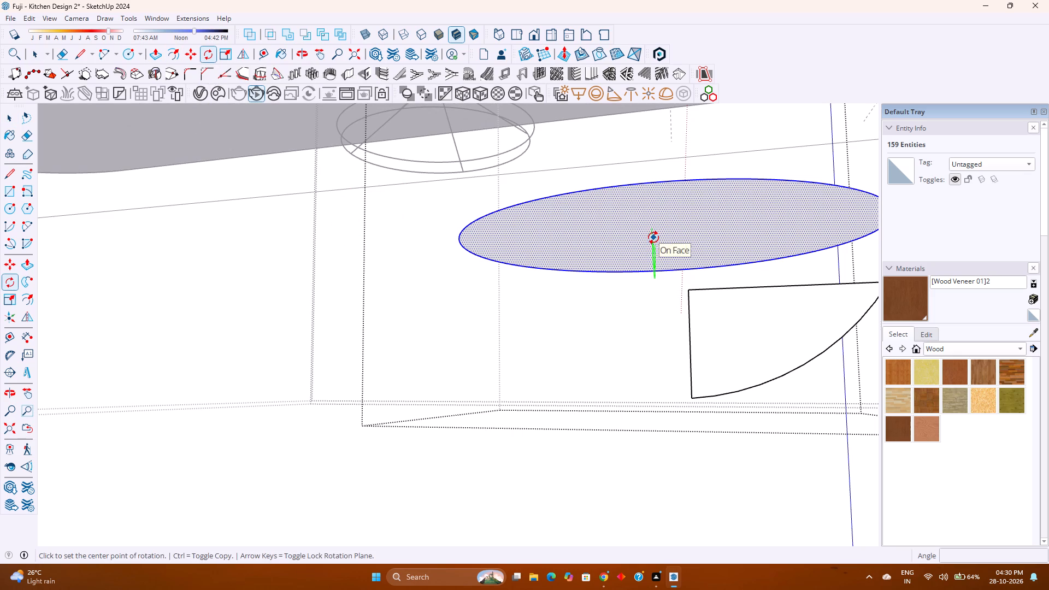
click(683, 270)
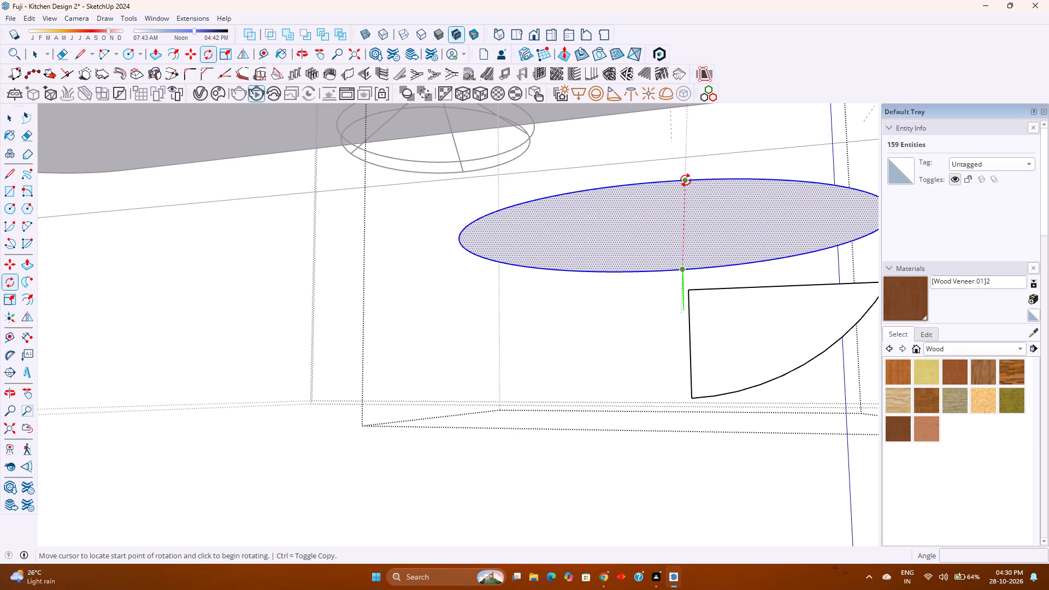
click(686, 180)
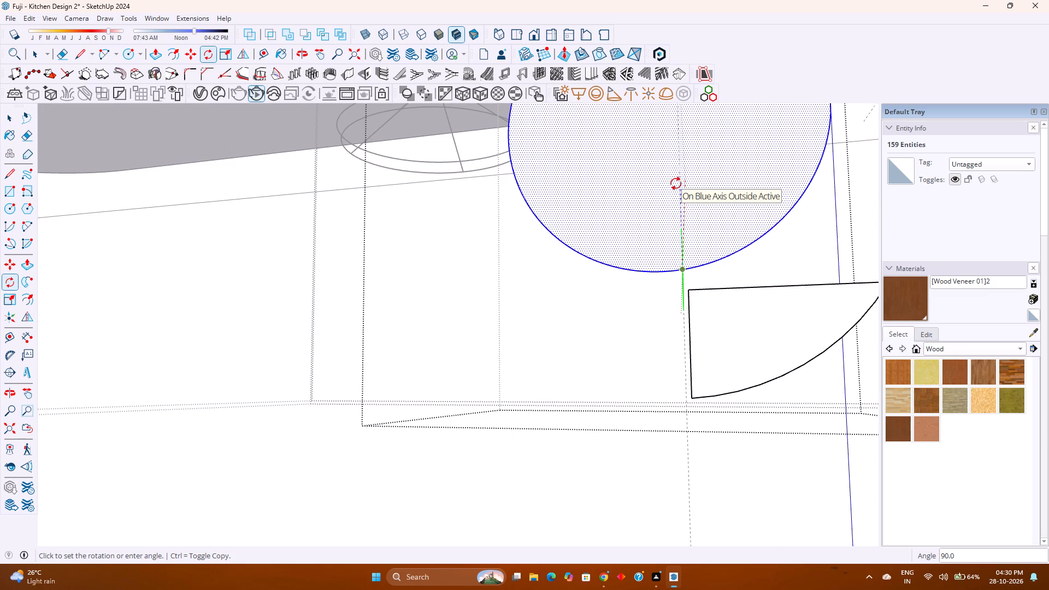
text(90)
key(Return)
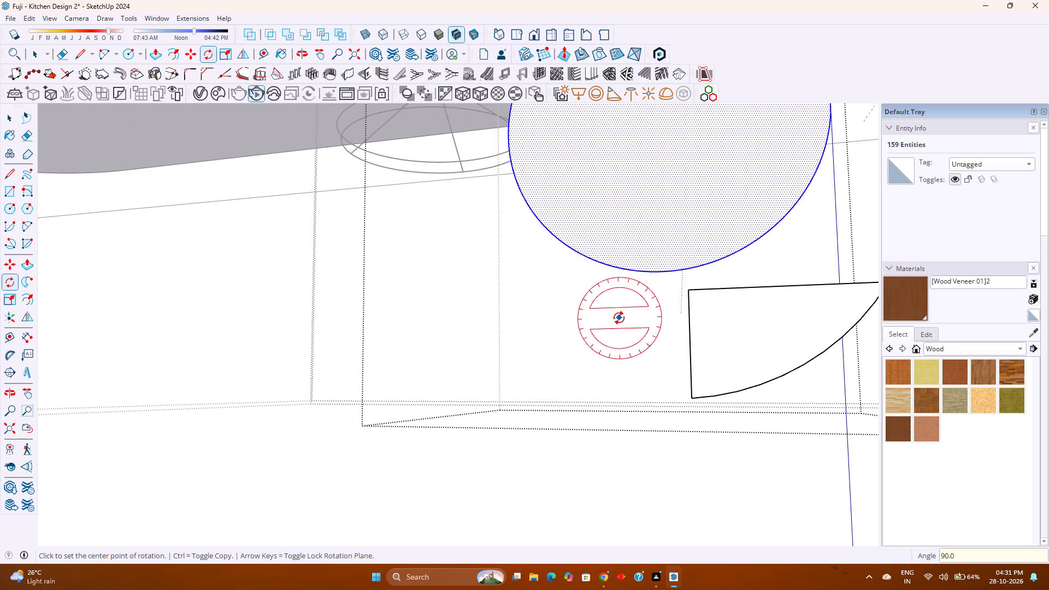
middle_click(619, 318)
middle_click(616, 321)
middle_click(616, 321)
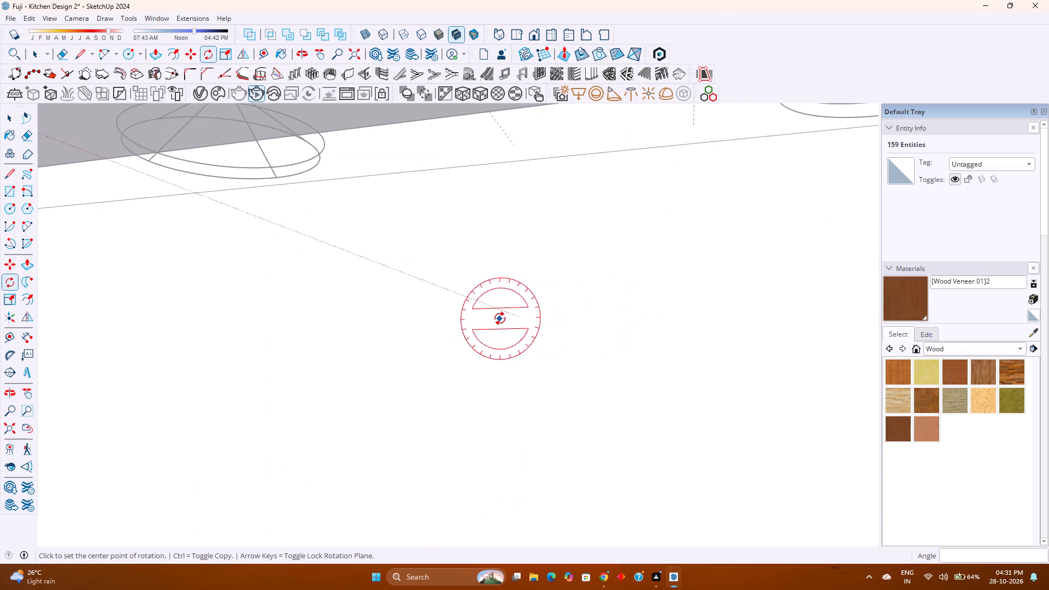
Leave the lamp's editing context and reopen the nested group containing the upright circle and quarter profile.
scroll(500, 318, down, 8)
scroll(527, 394, up, 2)
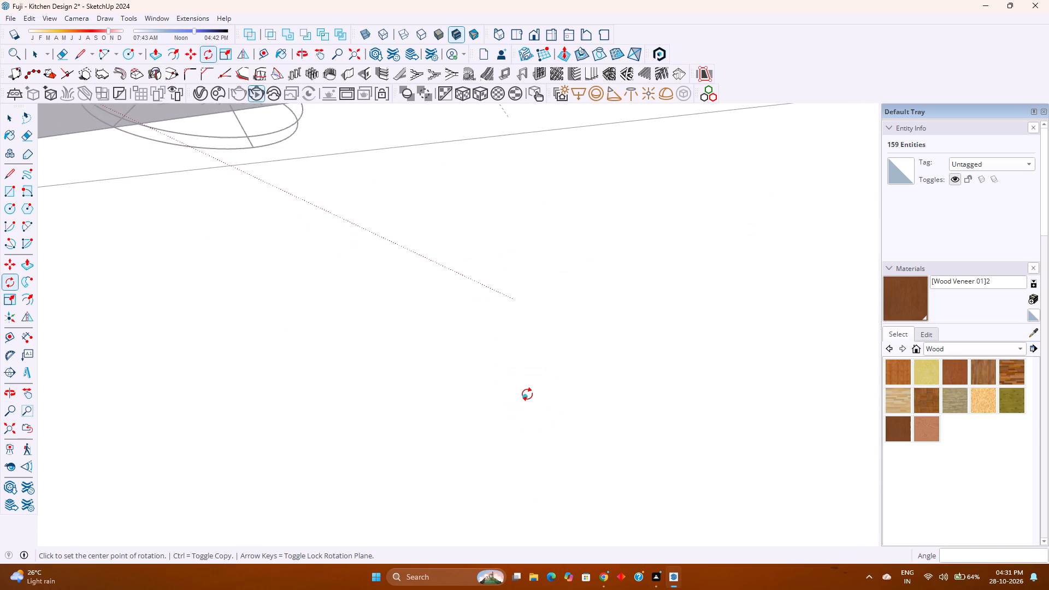
scroll(527, 394, down, 3)
key(space)
scroll(529, 388, up, 3)
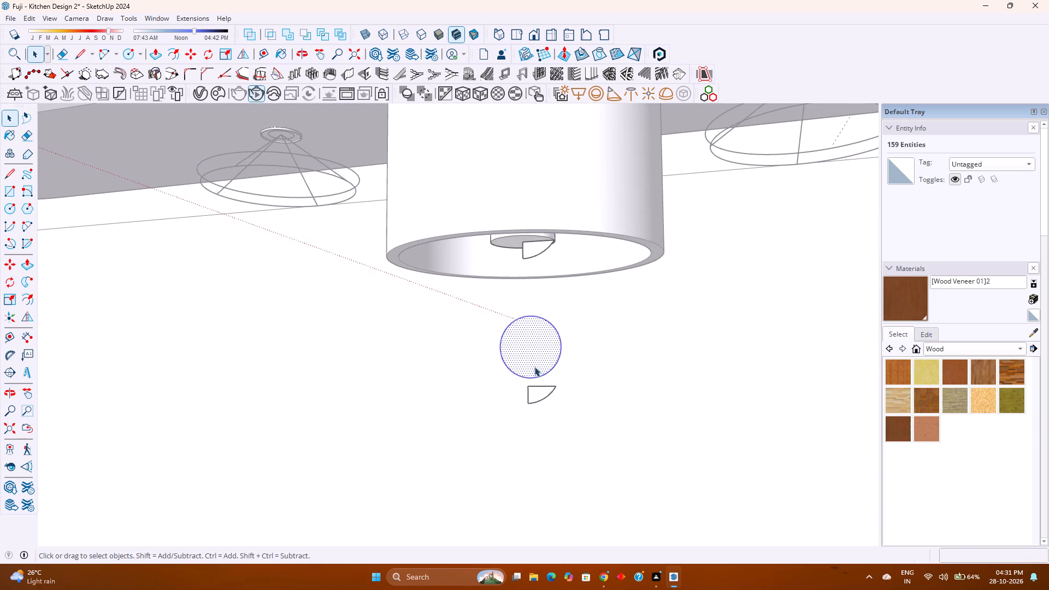
scroll(534, 371, up, 4)
scroll(533, 421, up, 2)
click(539, 402)
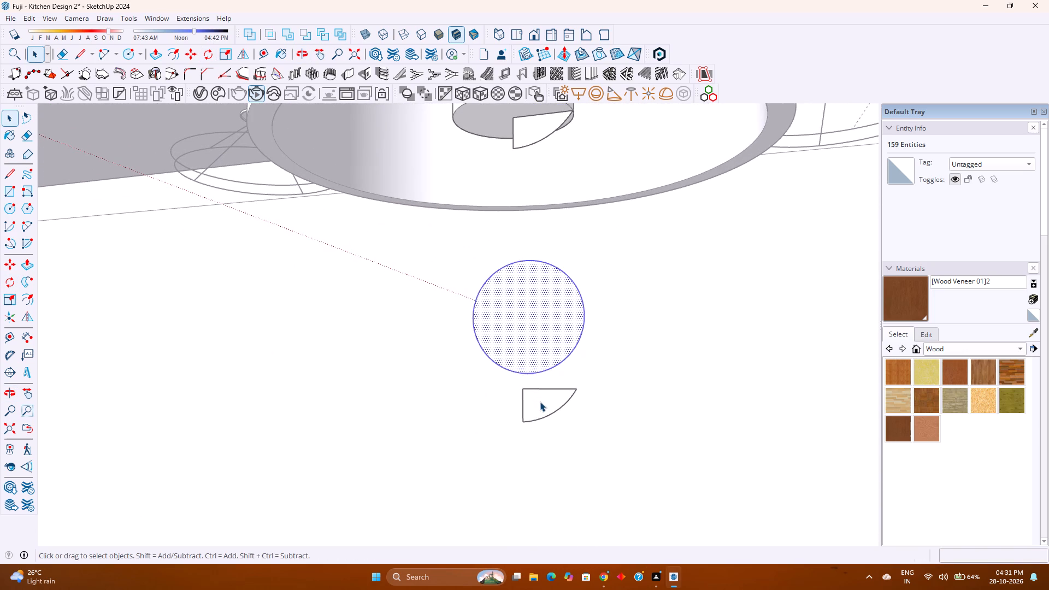
key(Escape)
click(545, 410)
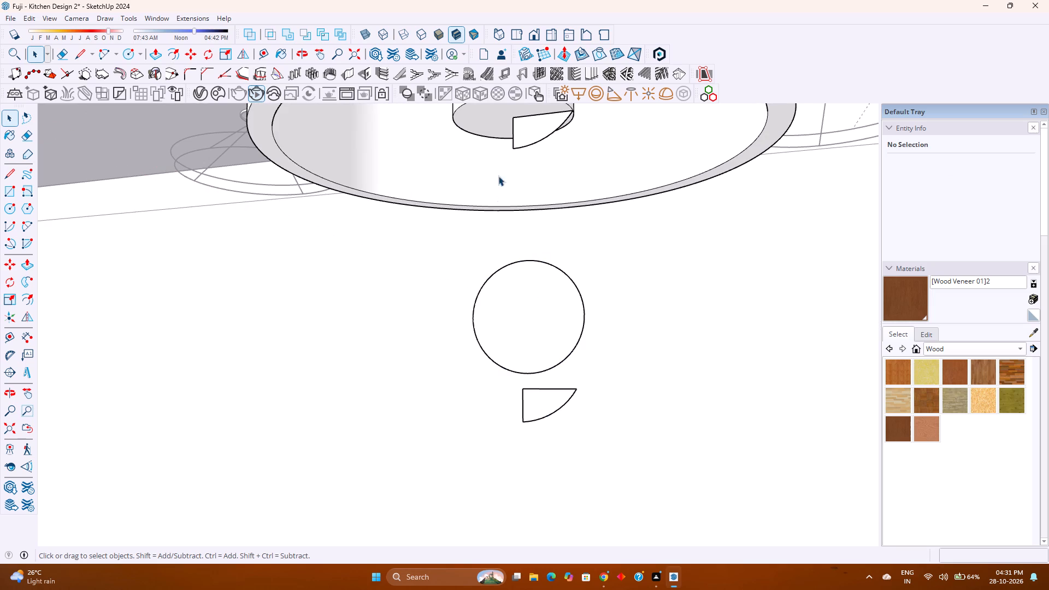
click(519, 129)
double_click(519, 129)
click(519, 129)
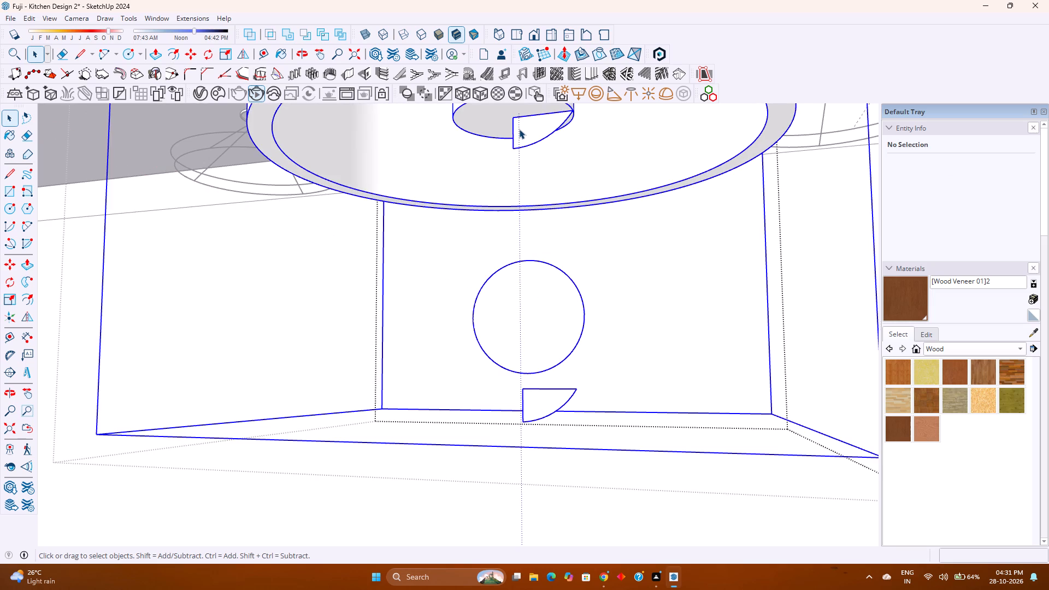
double_click(518, 138)
double_click(518, 138)
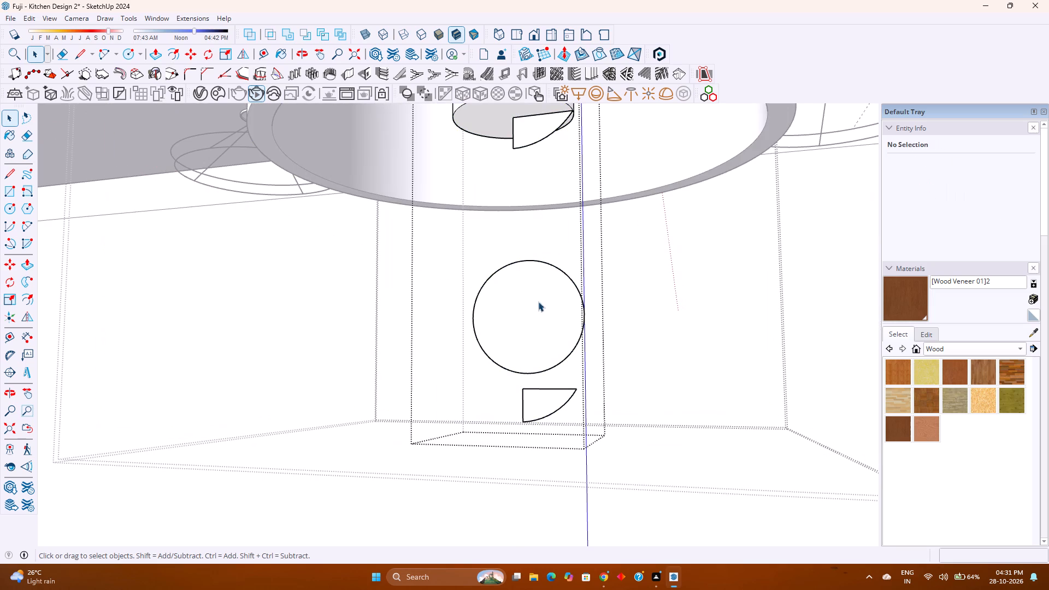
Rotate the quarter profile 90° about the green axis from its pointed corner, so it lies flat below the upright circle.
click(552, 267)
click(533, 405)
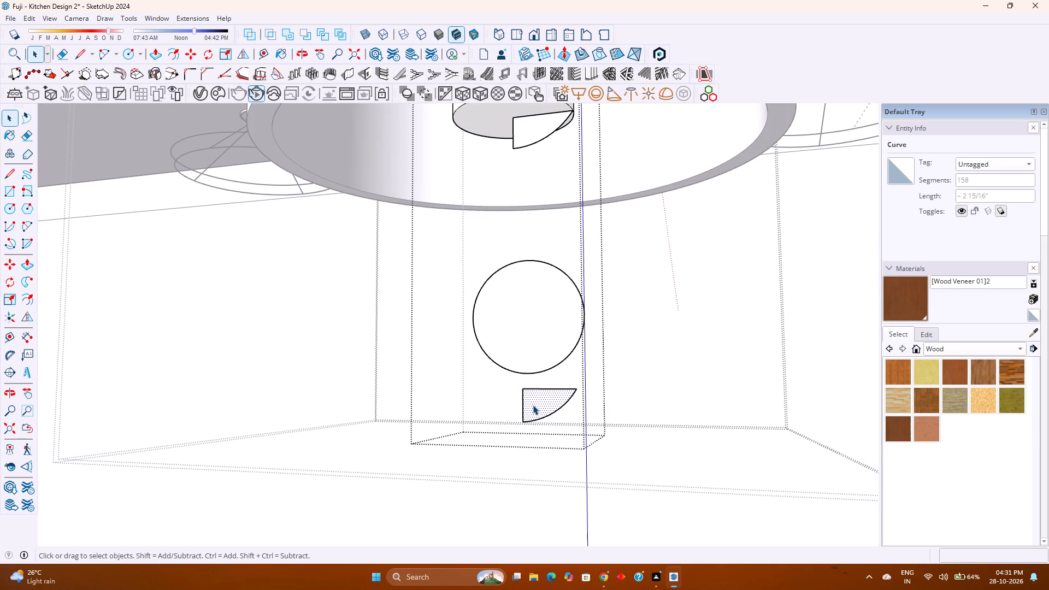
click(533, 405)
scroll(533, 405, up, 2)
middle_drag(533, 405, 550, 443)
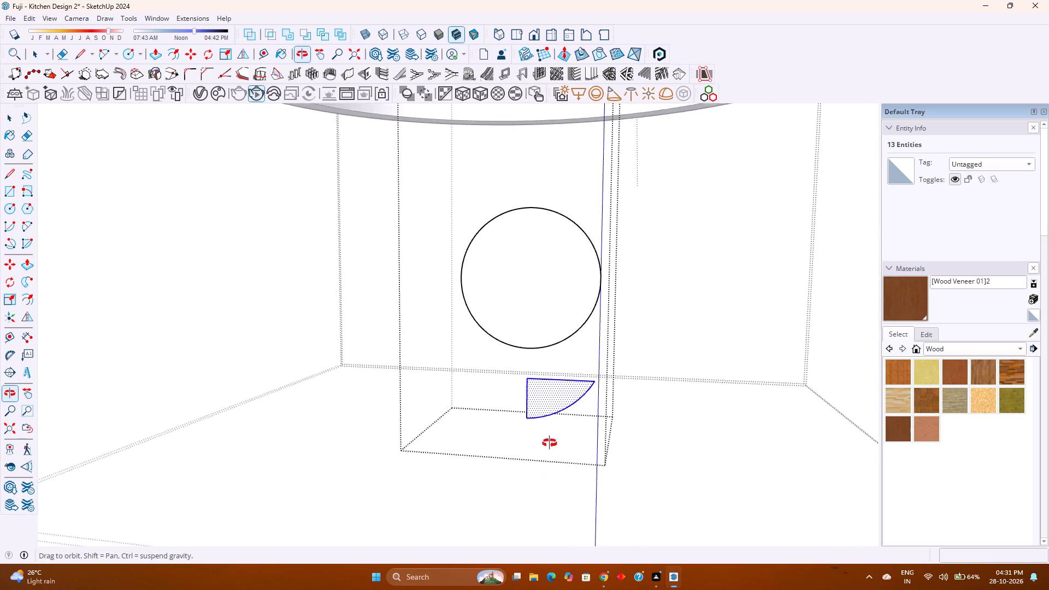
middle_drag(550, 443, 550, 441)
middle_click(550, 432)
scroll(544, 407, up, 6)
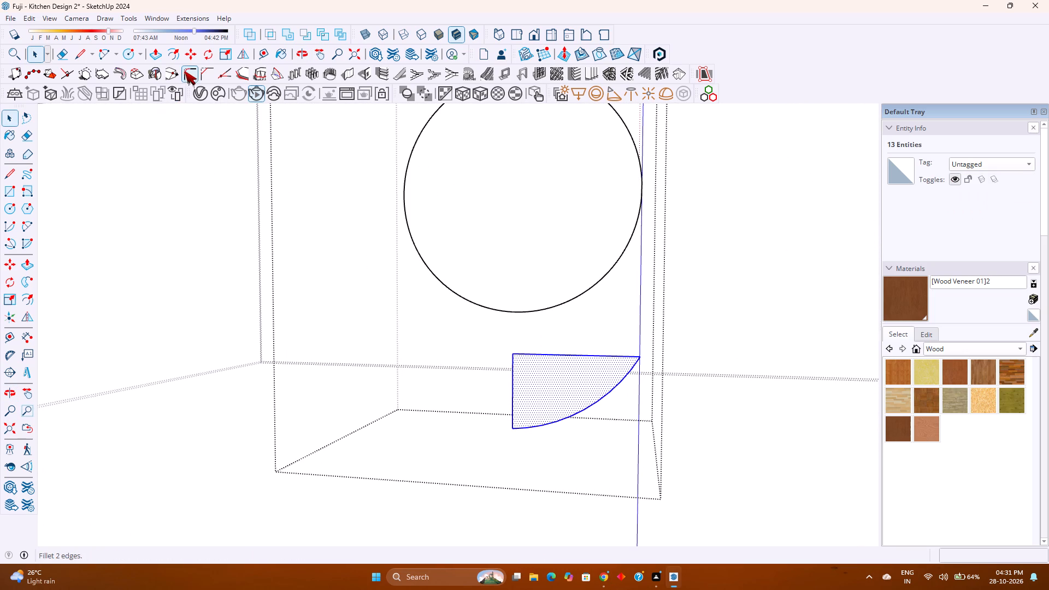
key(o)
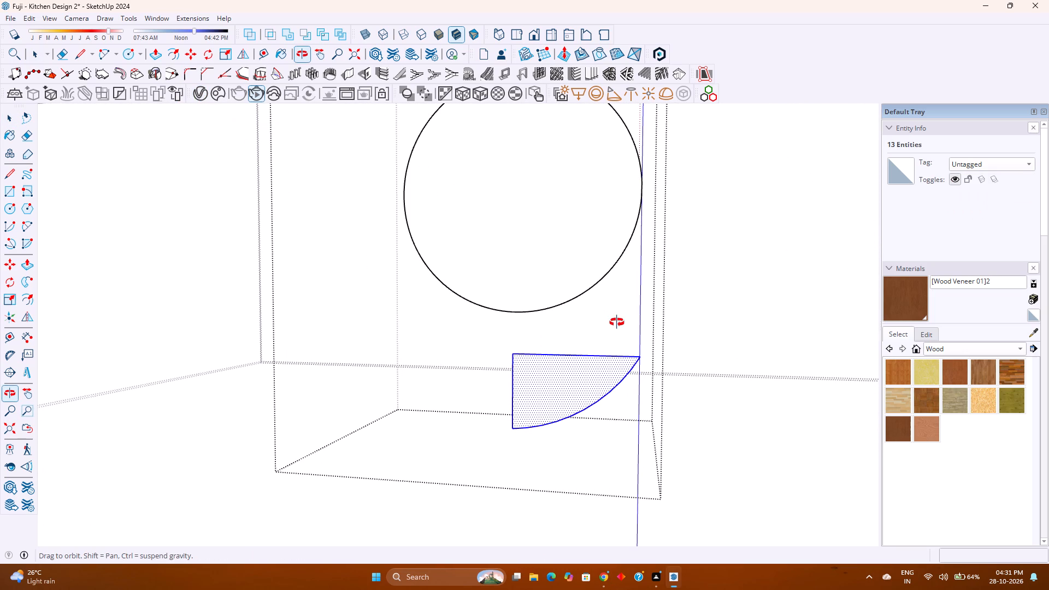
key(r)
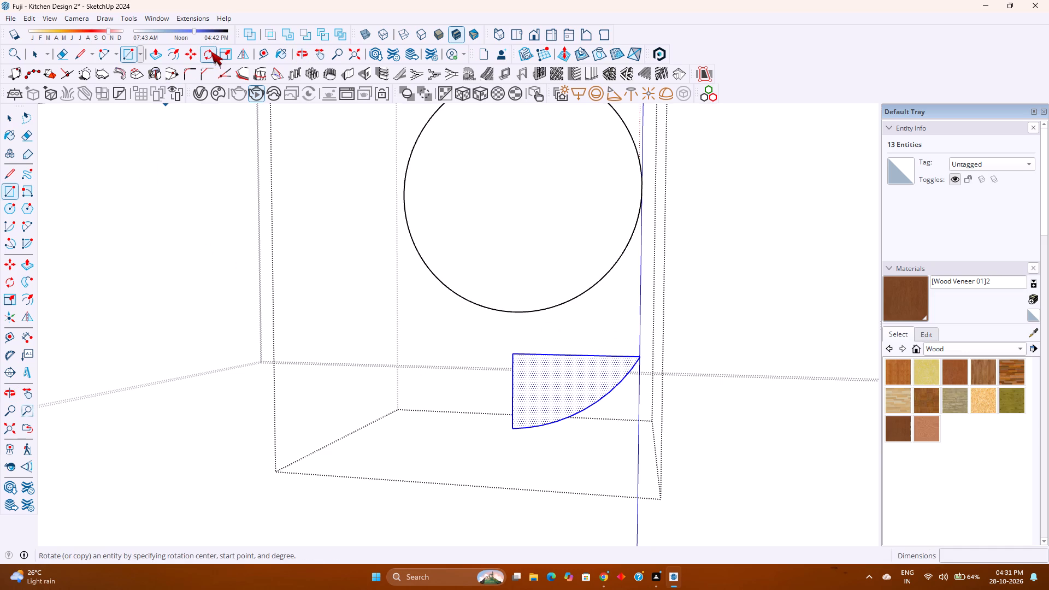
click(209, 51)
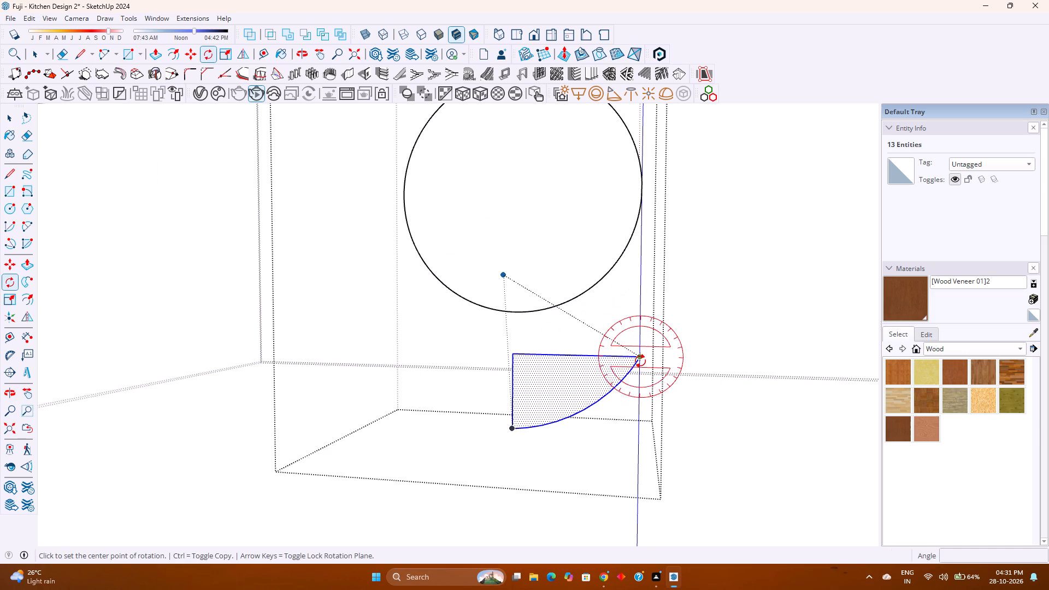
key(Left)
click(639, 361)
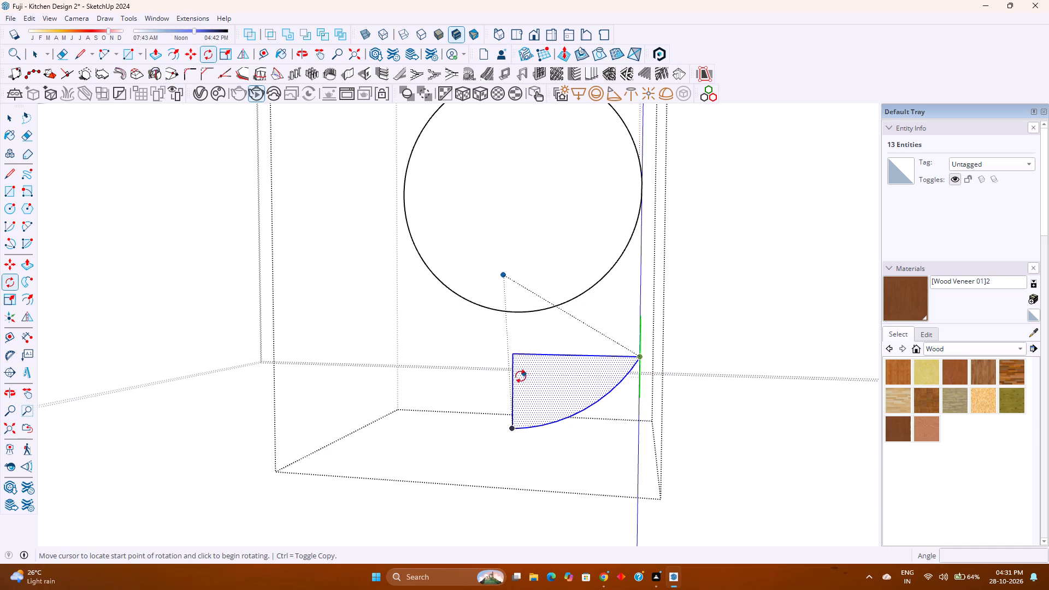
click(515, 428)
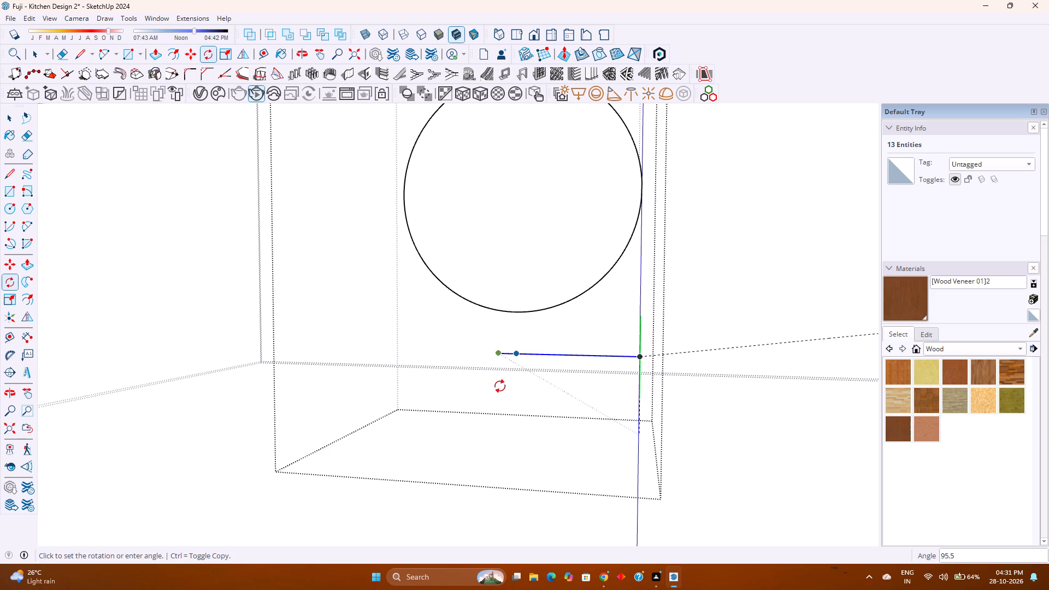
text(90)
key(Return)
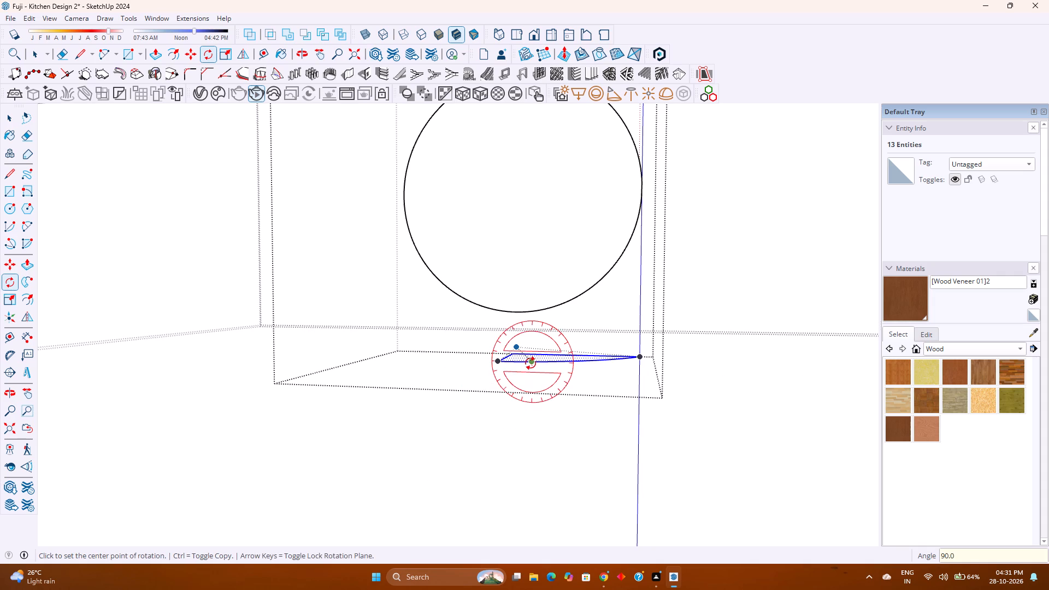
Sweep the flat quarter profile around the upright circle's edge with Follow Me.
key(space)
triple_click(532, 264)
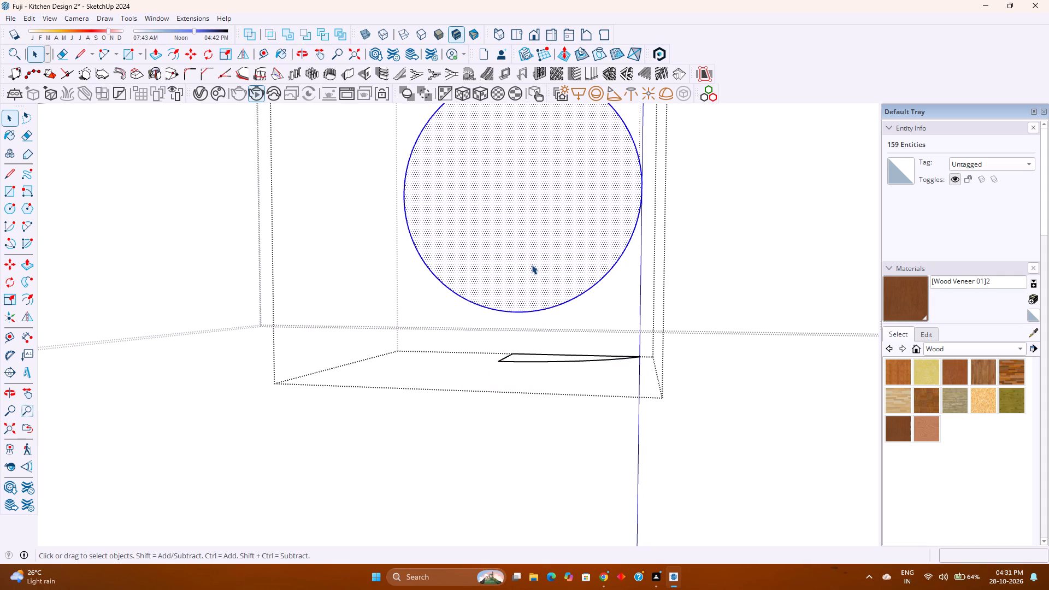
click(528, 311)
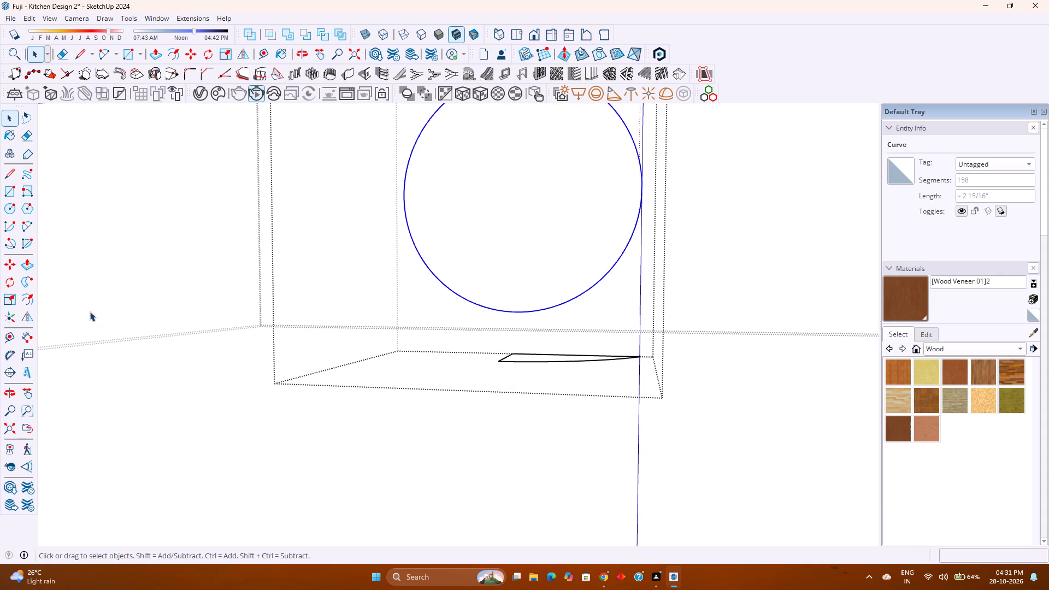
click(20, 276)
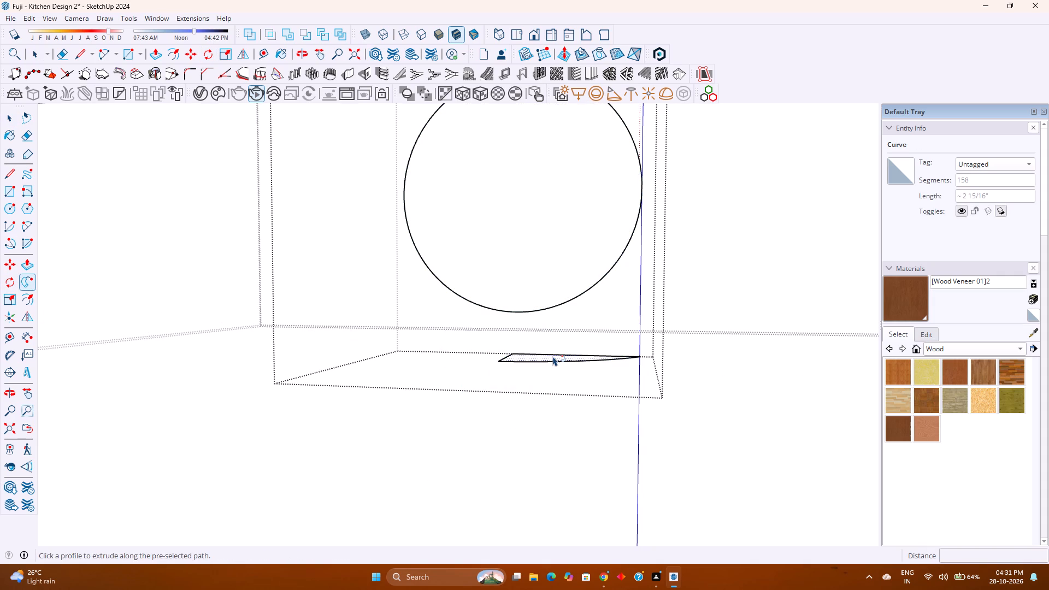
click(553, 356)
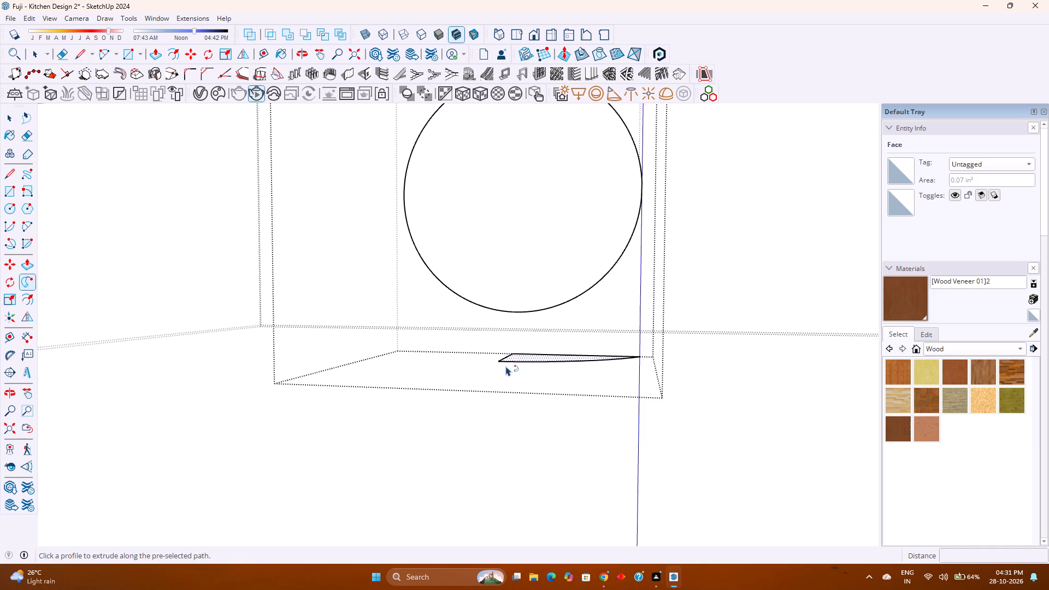
Examine the swept shape beneath the lamp shade from several angles and distances.
scroll(517, 356, down, 2)
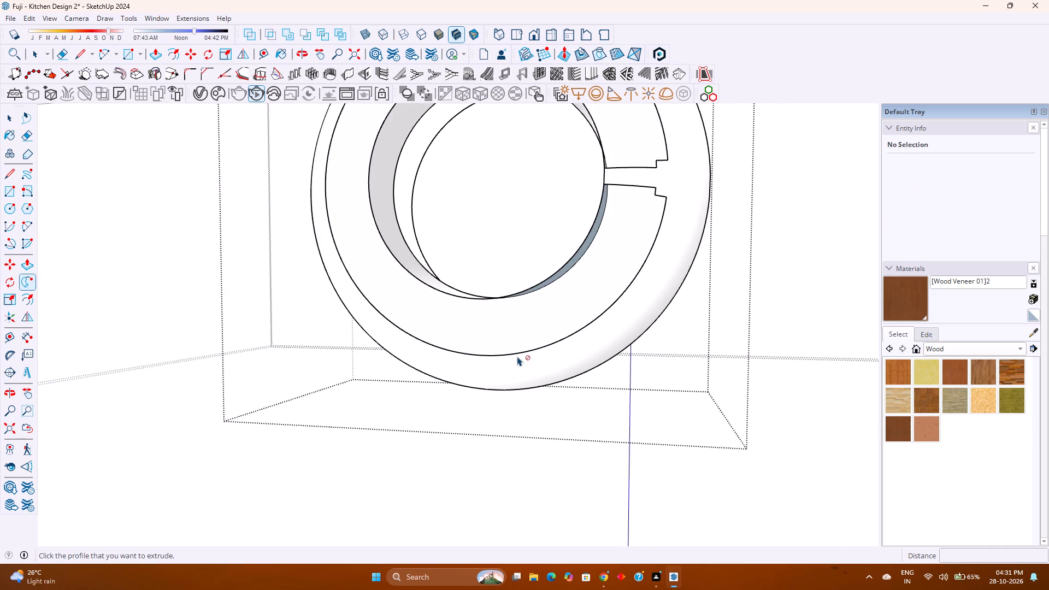
scroll(517, 356, down, 4)
middle_drag(517, 356, 611, 458)
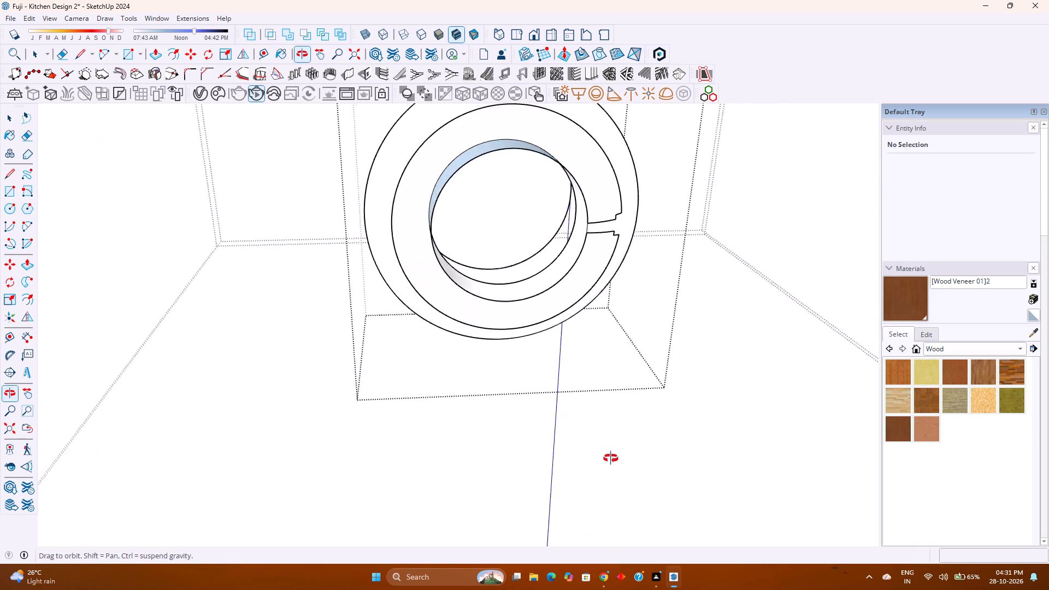
middle_drag(611, 458, 211, 434)
middle_drag(229, 447, 244, 456)
middle_drag(247, 458, 549, 405)
middle_drag(549, 402, 531, 382)
middle_click(531, 382)
middle_drag(513, 375, 476, 368)
middle_drag(441, 397, 425, 423)
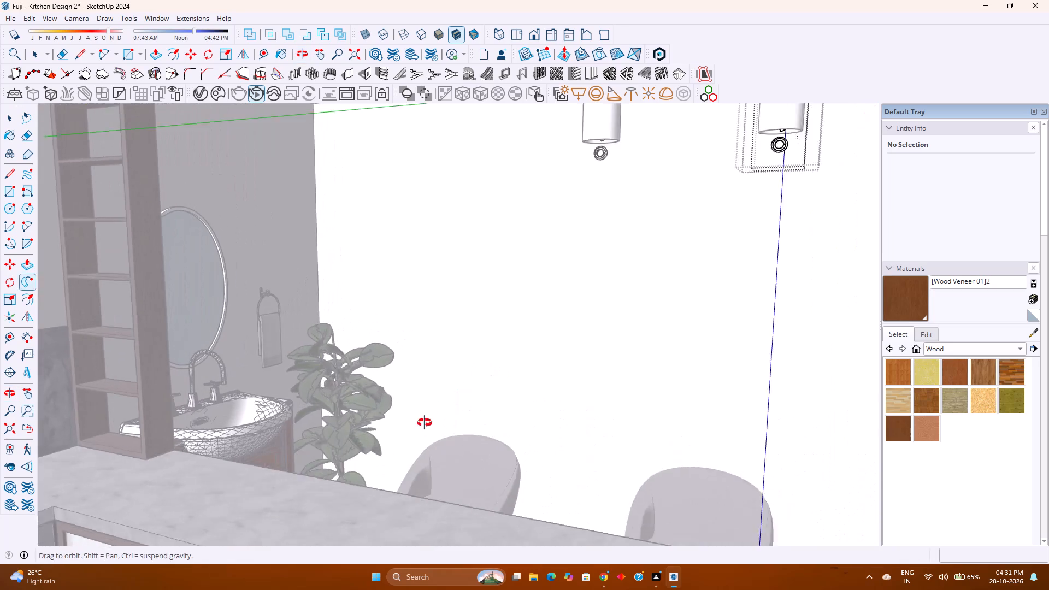
middle_drag(425, 423, 423, 426)
middle_drag(422, 430, 411, 456)
middle_click(411, 456)
scroll(704, 382, up, 11)
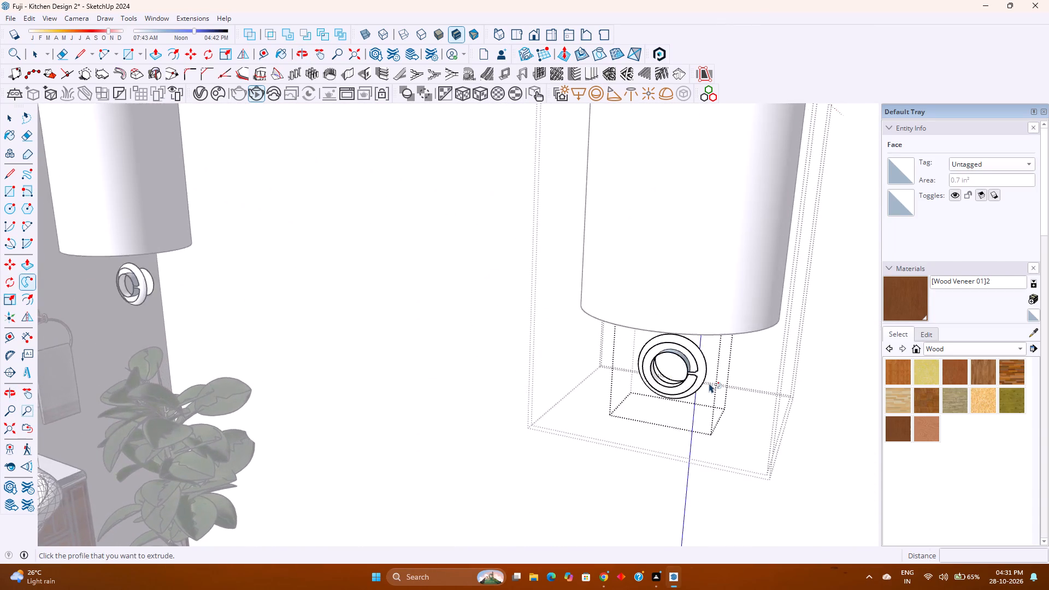
scroll(709, 383, up, 2)
scroll(683, 373, down, 3)
middle_drag(649, 342, 661, 309)
middle_click(661, 309)
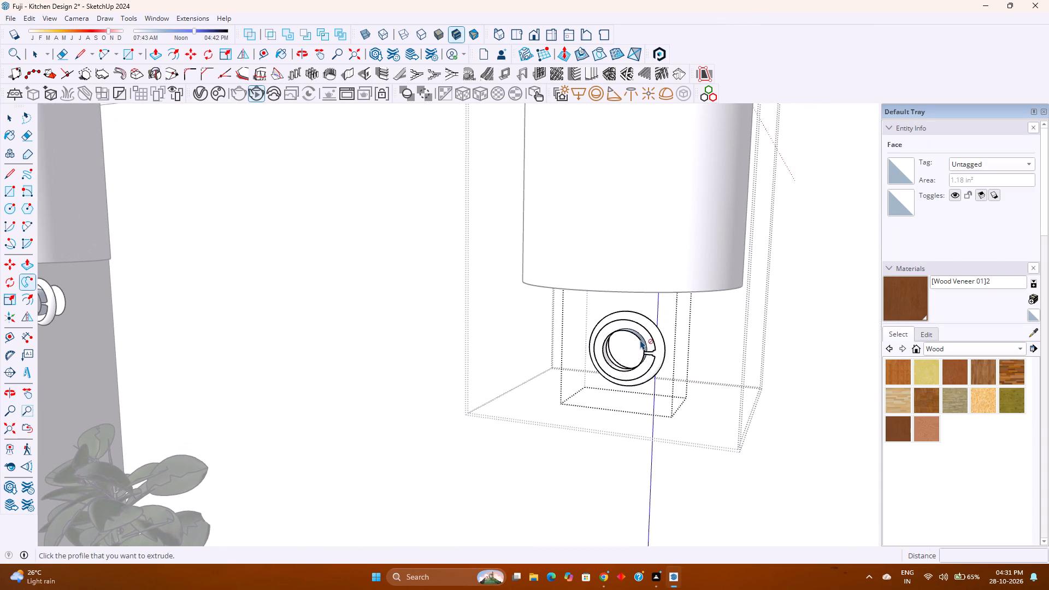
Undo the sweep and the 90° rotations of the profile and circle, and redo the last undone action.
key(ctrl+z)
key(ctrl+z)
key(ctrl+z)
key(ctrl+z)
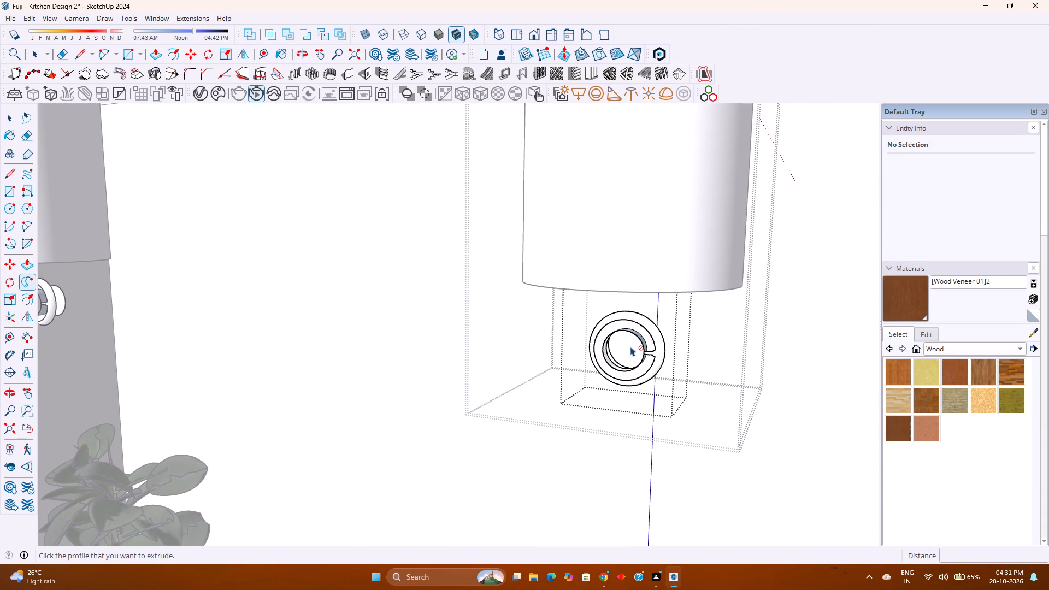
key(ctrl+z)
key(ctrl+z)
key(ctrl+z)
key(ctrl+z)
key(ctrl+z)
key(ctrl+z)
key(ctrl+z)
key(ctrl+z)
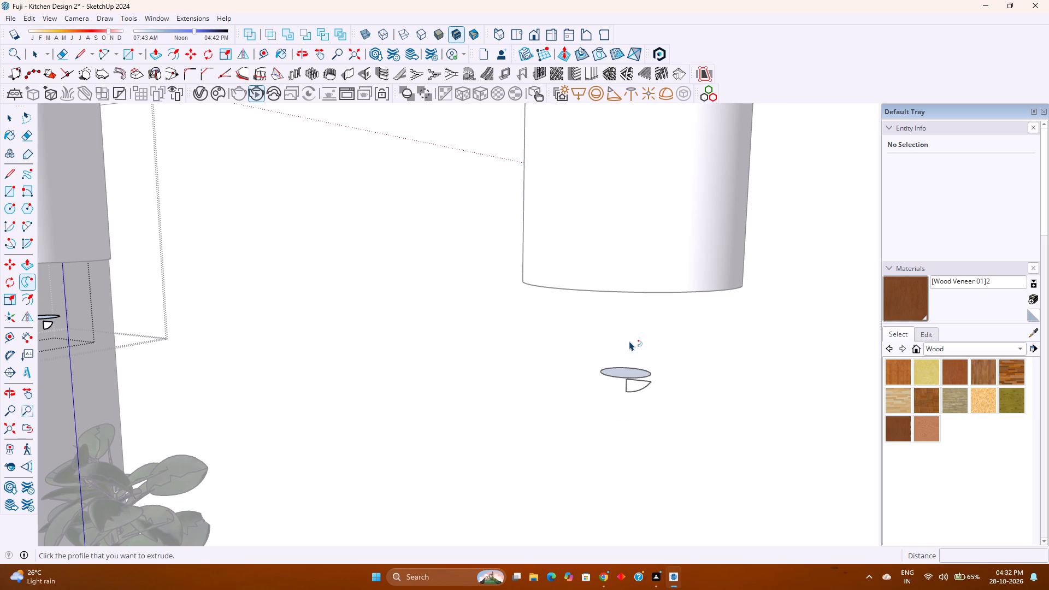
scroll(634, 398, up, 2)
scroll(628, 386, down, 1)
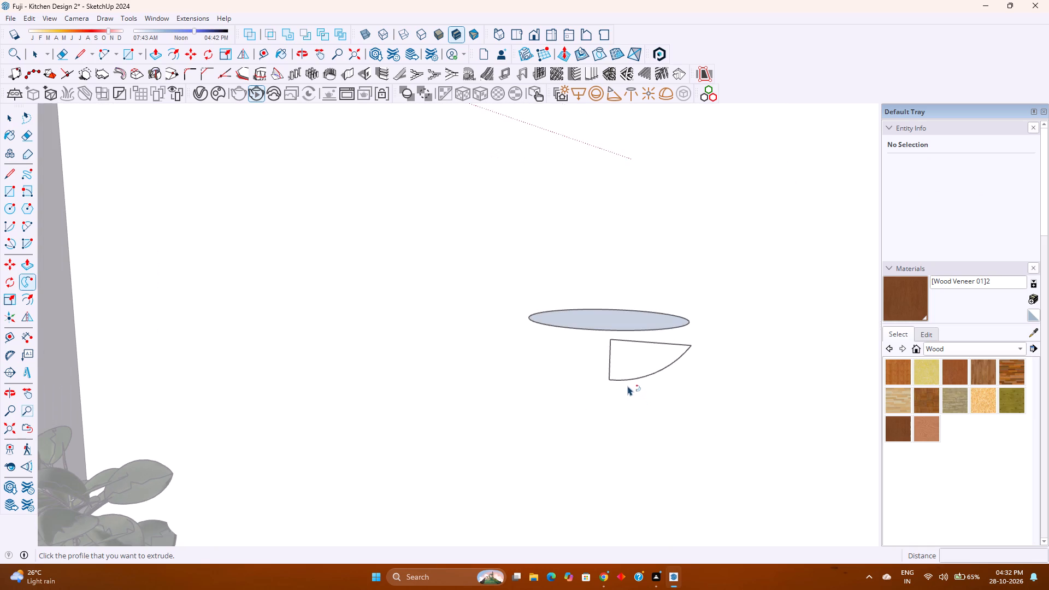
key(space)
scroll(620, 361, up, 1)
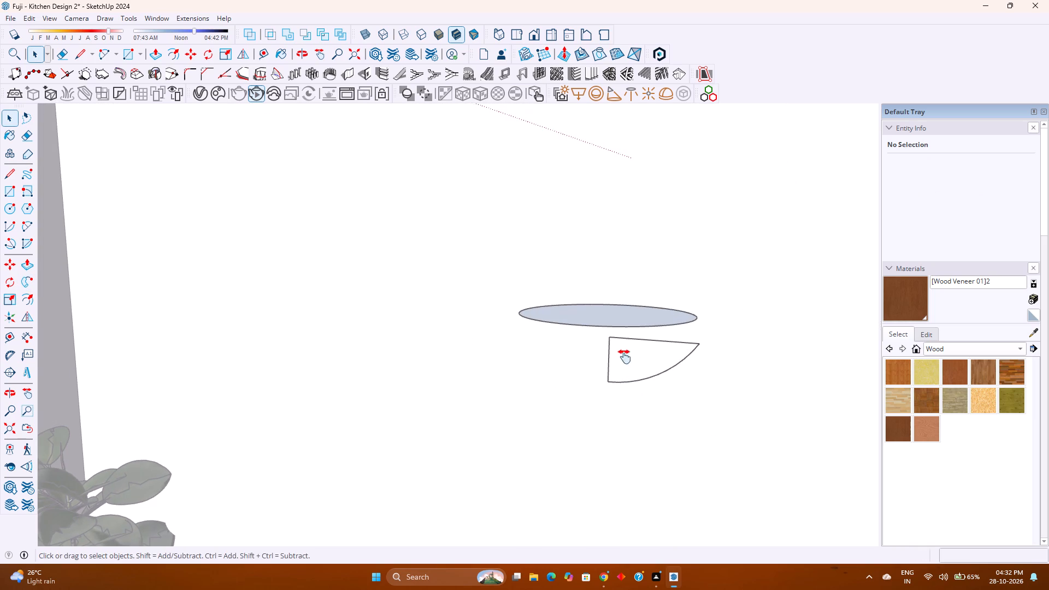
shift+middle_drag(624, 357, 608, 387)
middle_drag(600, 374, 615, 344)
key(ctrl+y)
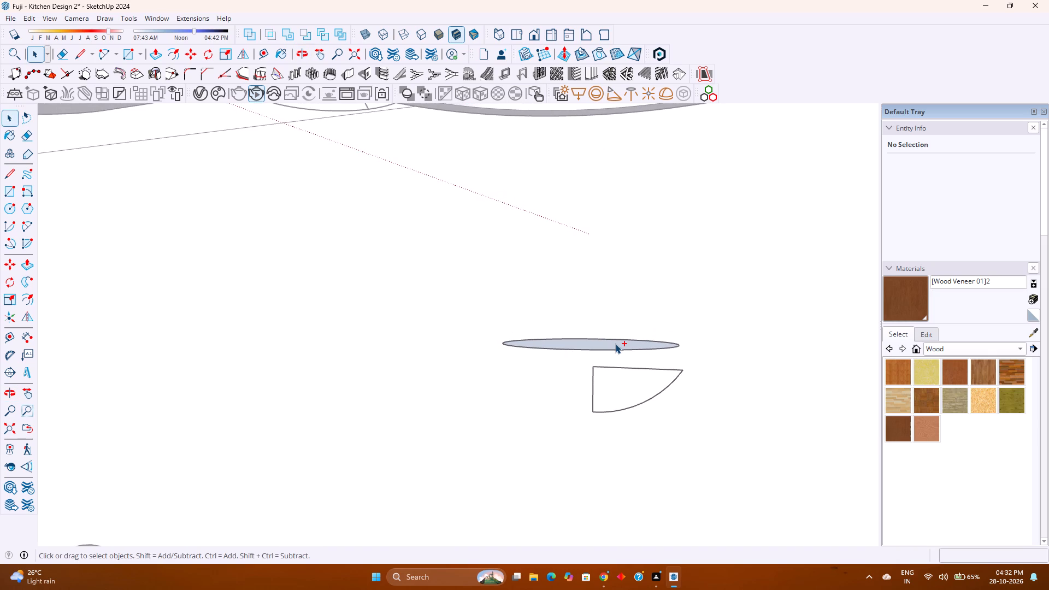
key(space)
Examine the horizontal circle and quarter profile below the shade, comparing them with the inner lamp's bottom face.
scroll(615, 344, down, 1)
shift+middle_drag(616, 345, 612, 429)
scroll(587, 368, down, 4)
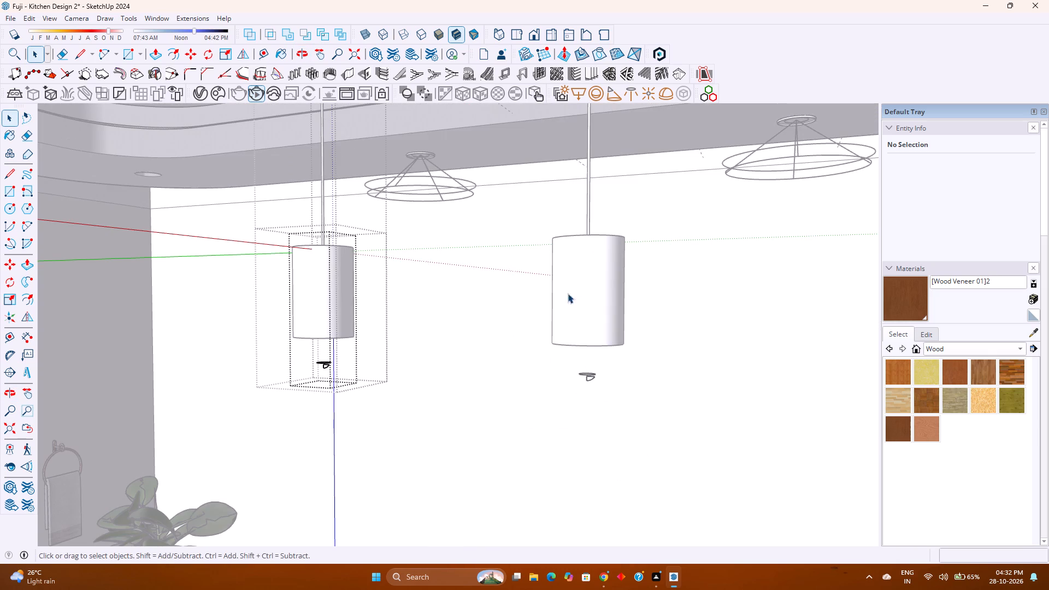
scroll(323, 337, up, 8)
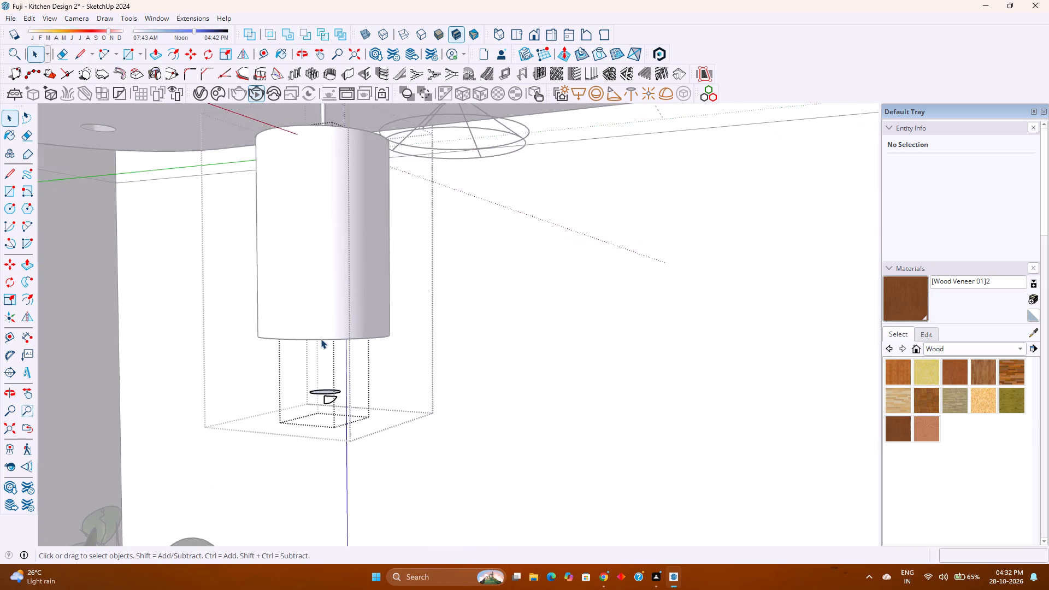
scroll(321, 339, up, 2)
middle_drag(338, 321, 360, 299)
middle_click(366, 294)
scroll(321, 331, up, 1)
middle_drag(321, 331, 365, 281)
scroll(319, 351, up, 5)
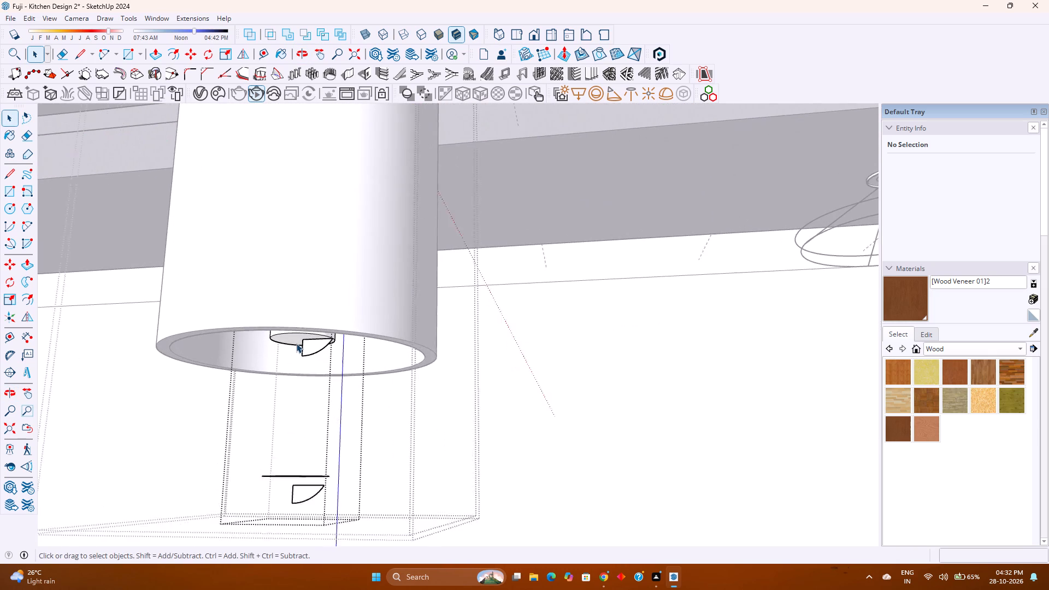
shift+middle_drag(296, 343, 324, 305)
click(329, 302)
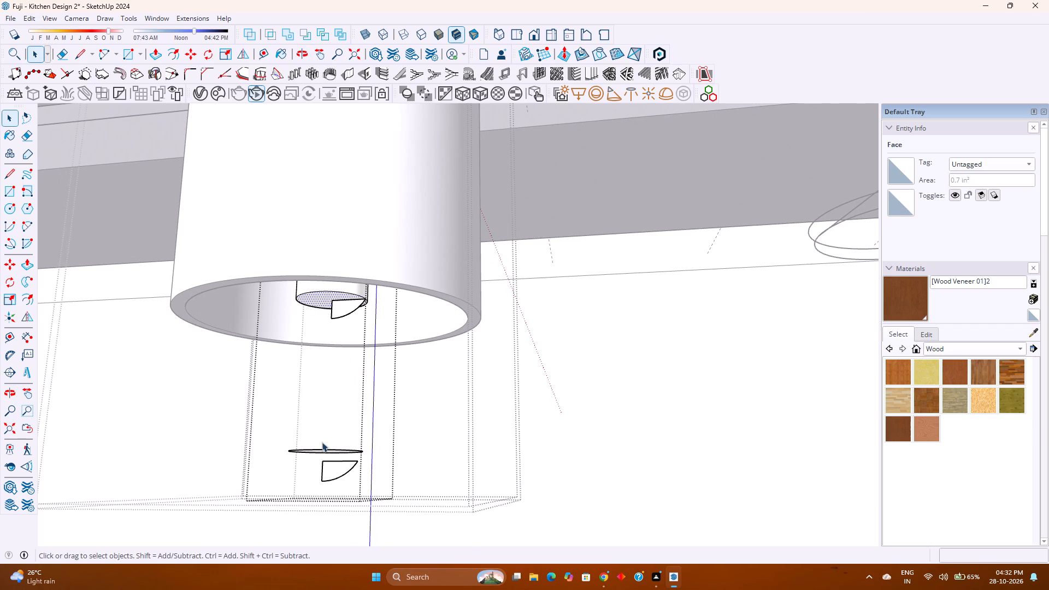
scroll(323, 459, up, 4)
scroll(325, 458, down, 4)
scroll(318, 458, up, 2)
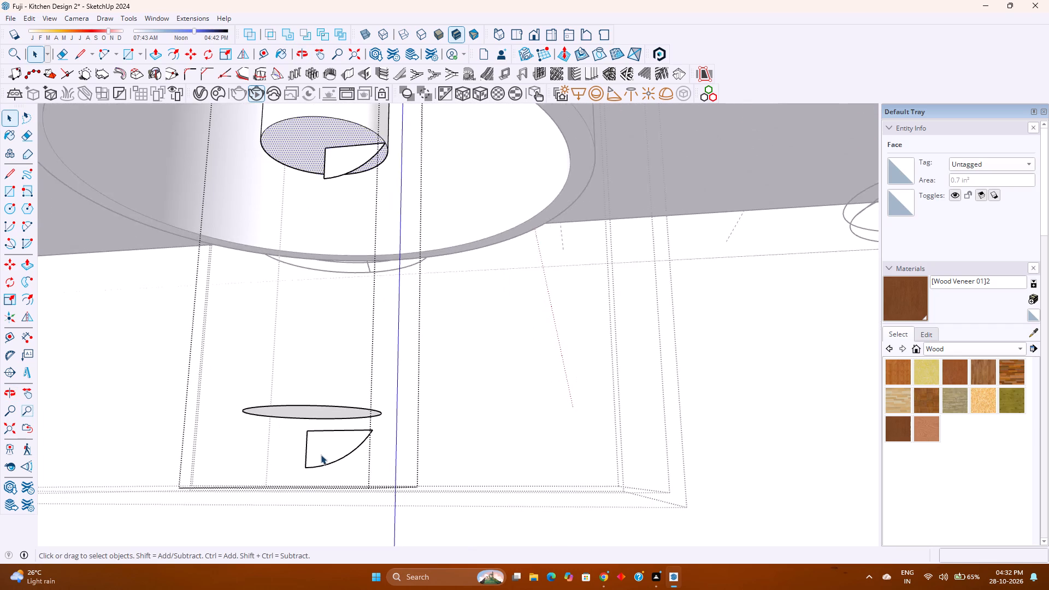
scroll(321, 455, up, 6)
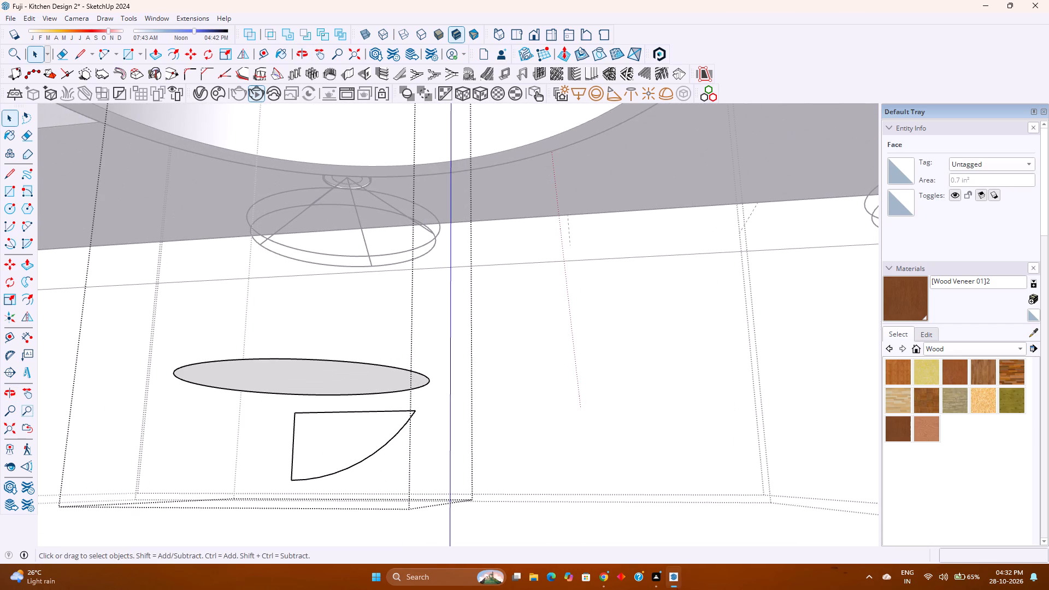
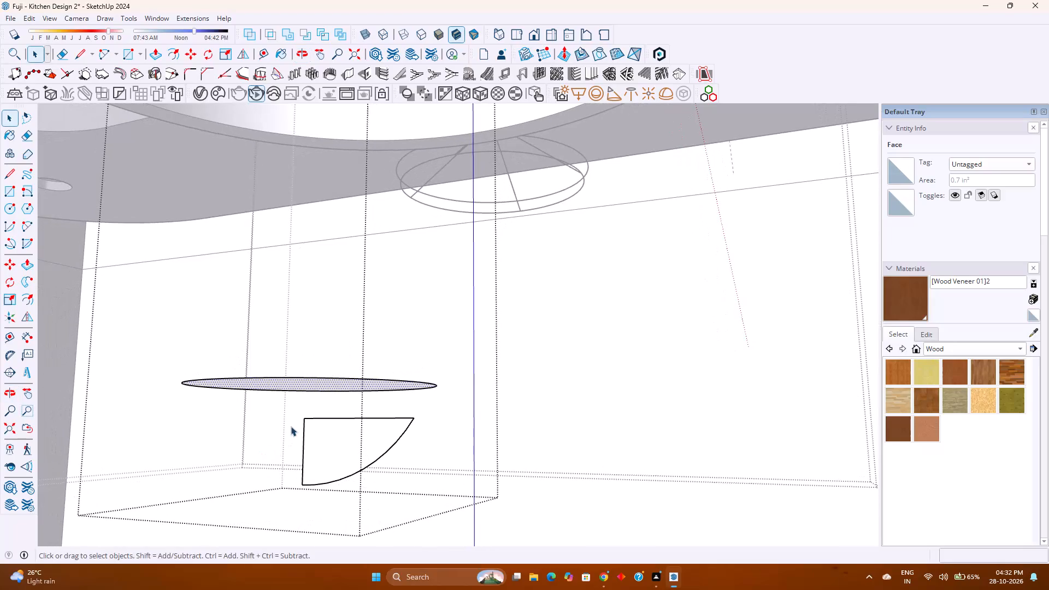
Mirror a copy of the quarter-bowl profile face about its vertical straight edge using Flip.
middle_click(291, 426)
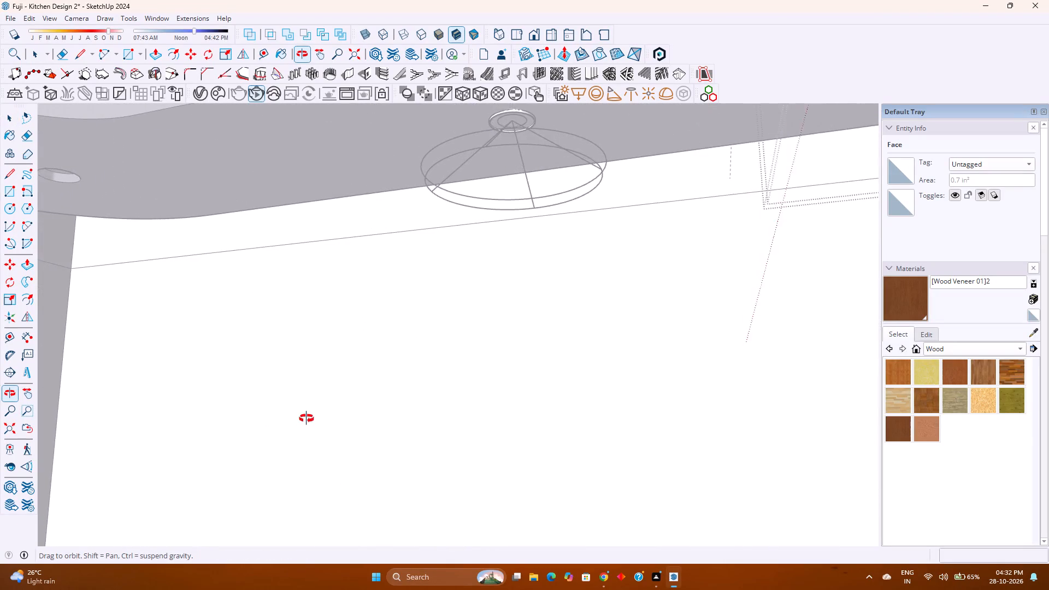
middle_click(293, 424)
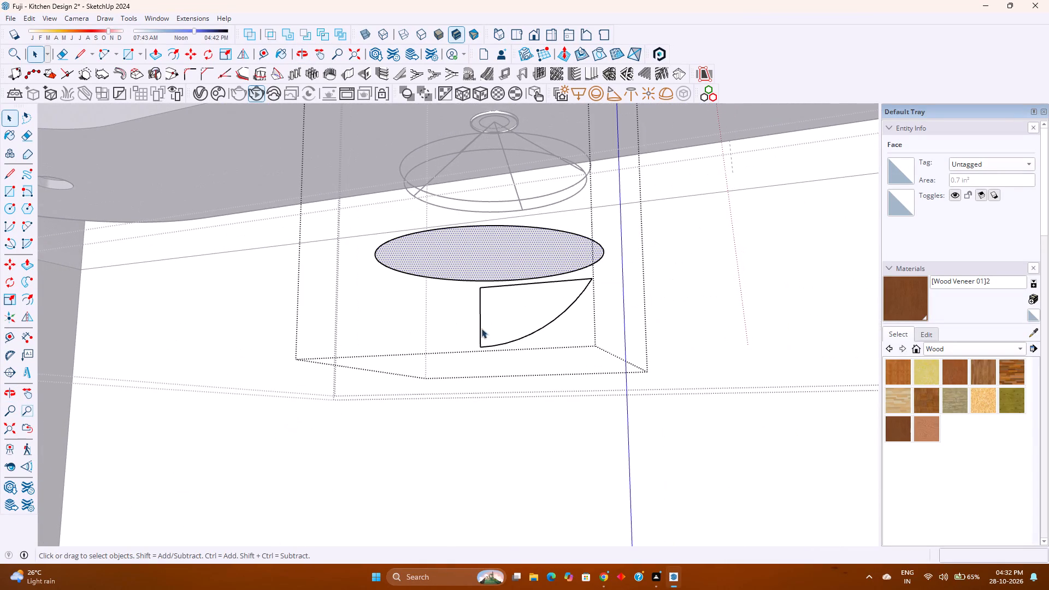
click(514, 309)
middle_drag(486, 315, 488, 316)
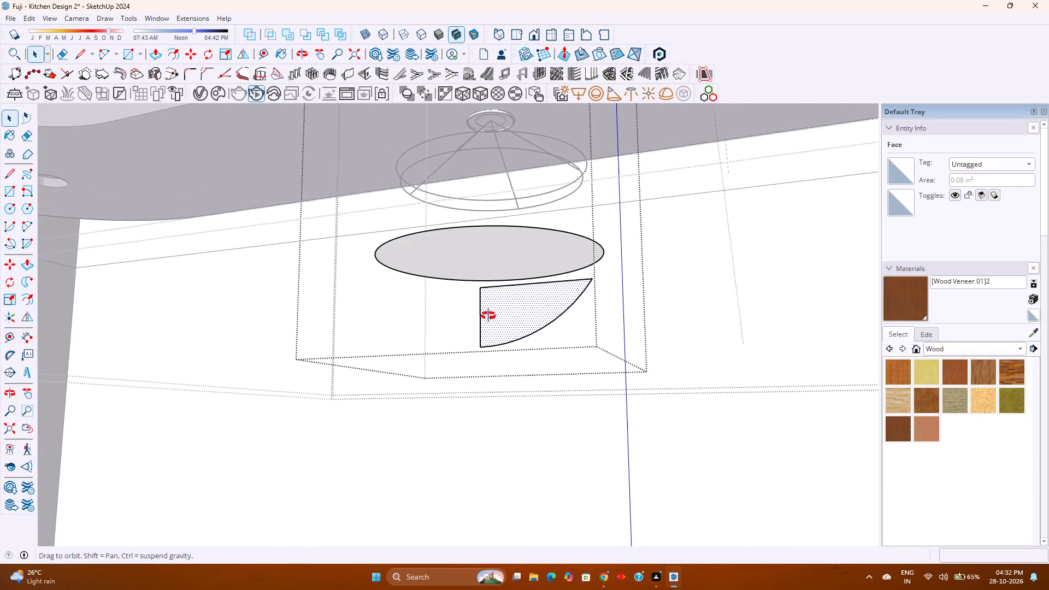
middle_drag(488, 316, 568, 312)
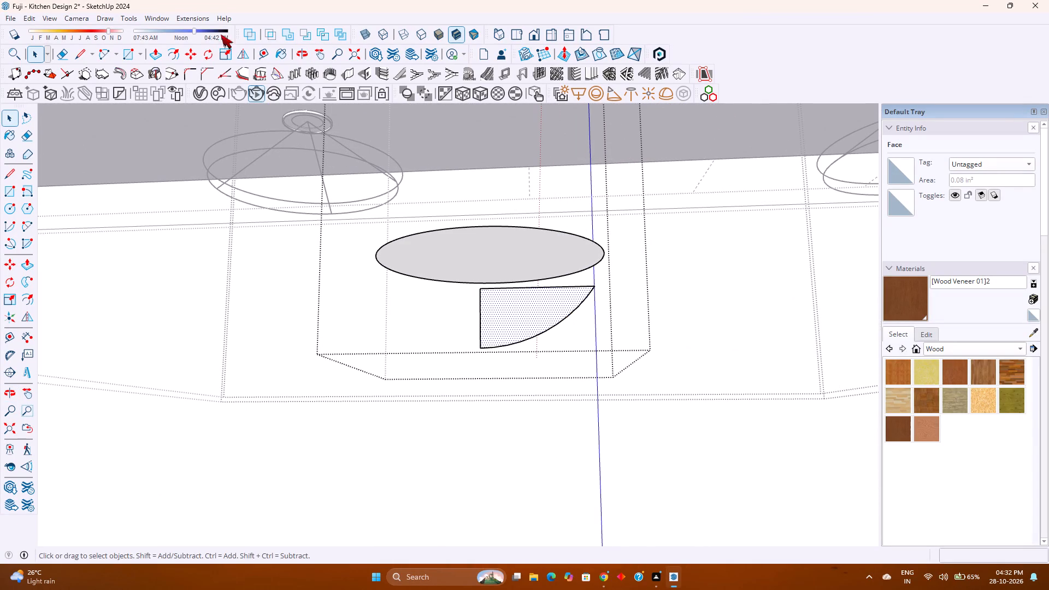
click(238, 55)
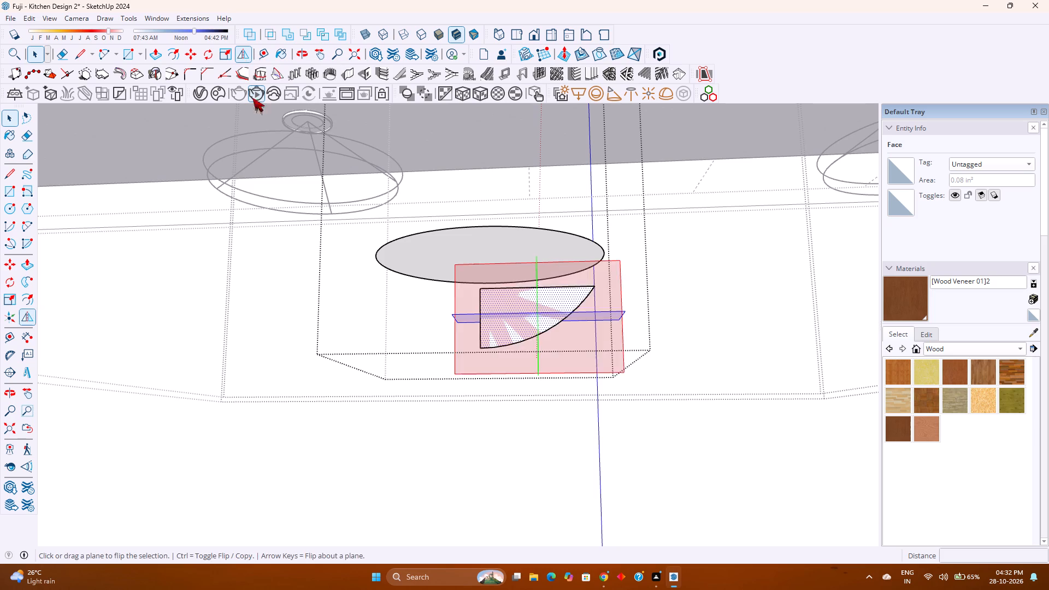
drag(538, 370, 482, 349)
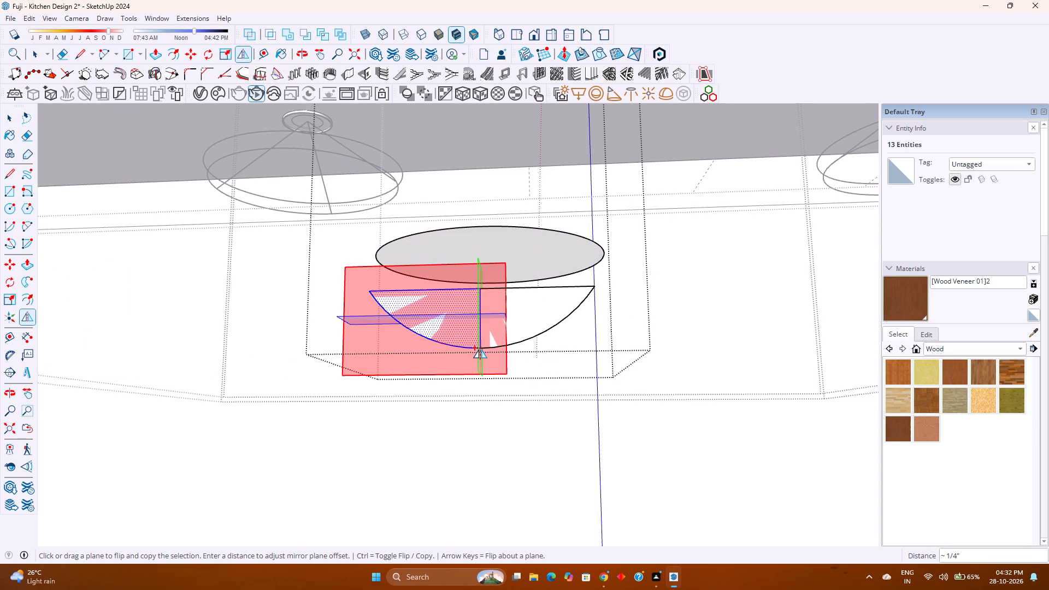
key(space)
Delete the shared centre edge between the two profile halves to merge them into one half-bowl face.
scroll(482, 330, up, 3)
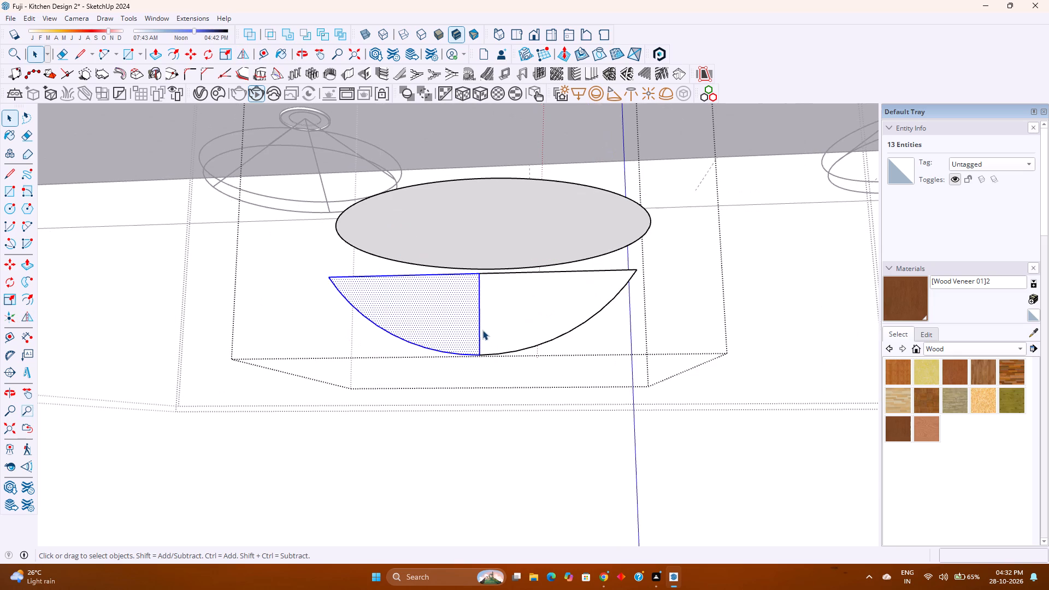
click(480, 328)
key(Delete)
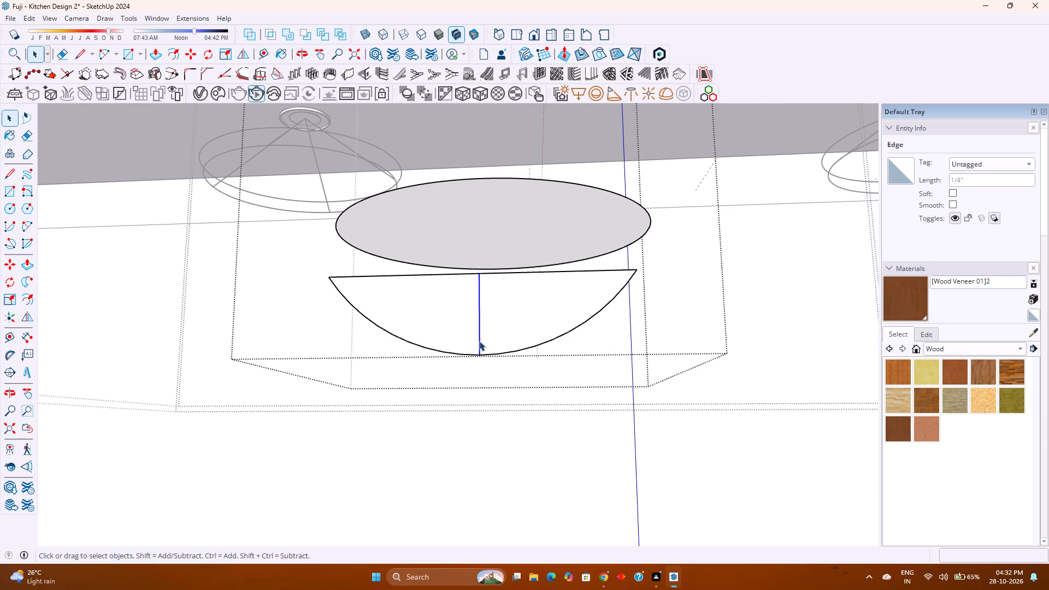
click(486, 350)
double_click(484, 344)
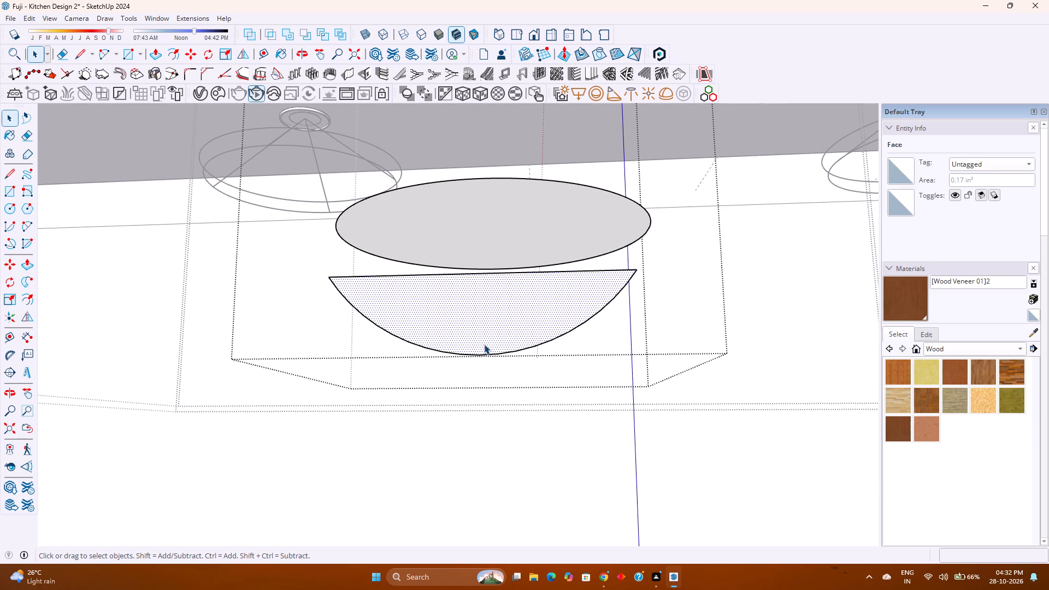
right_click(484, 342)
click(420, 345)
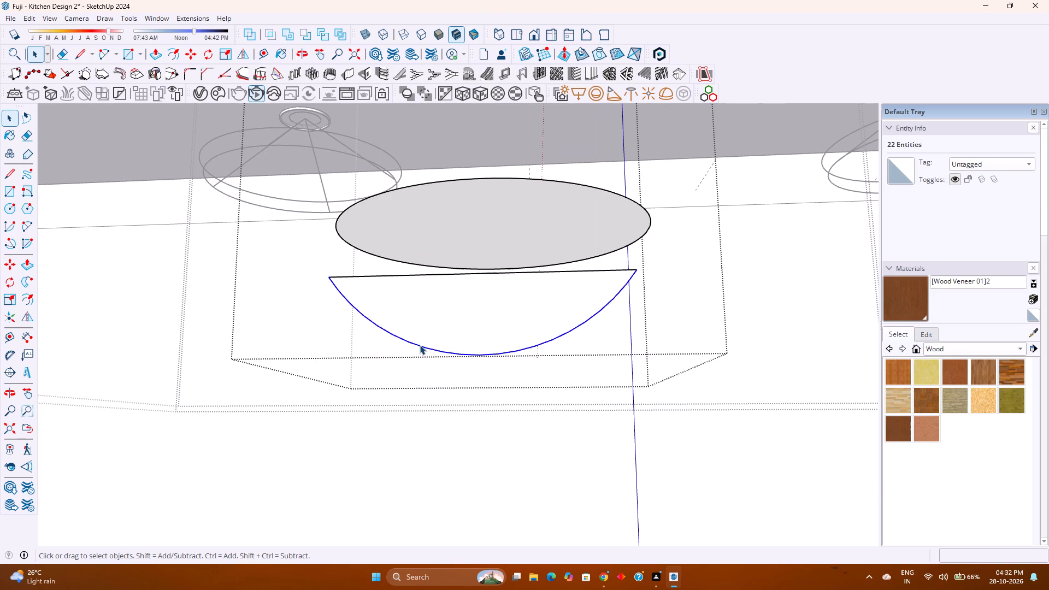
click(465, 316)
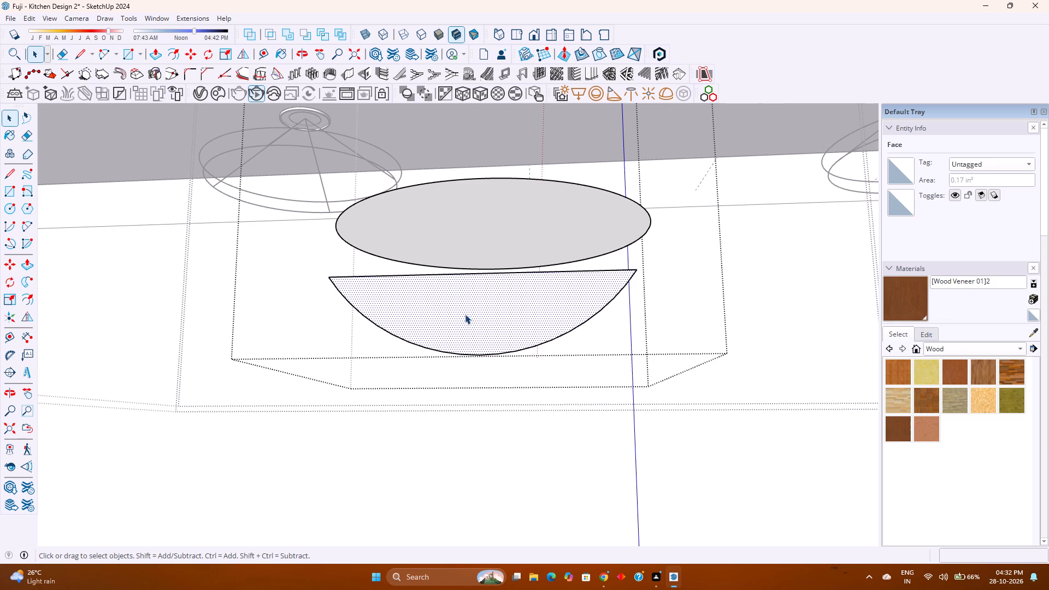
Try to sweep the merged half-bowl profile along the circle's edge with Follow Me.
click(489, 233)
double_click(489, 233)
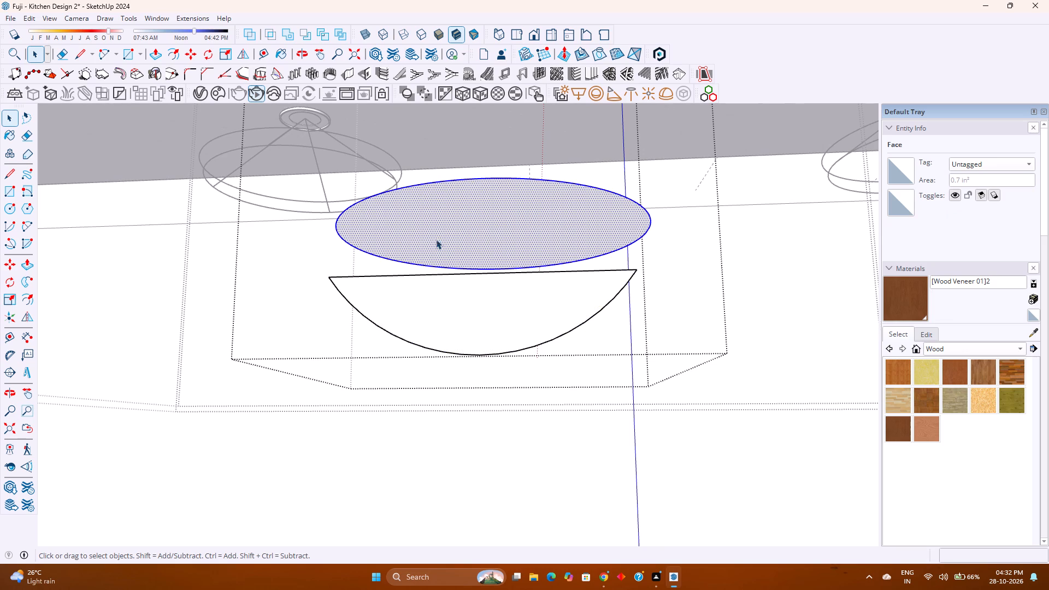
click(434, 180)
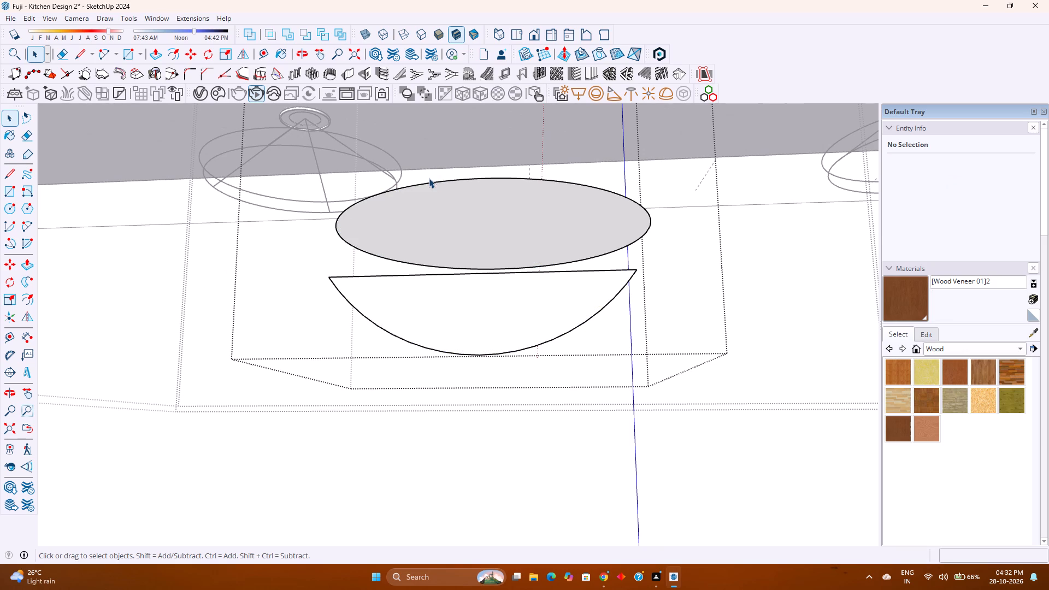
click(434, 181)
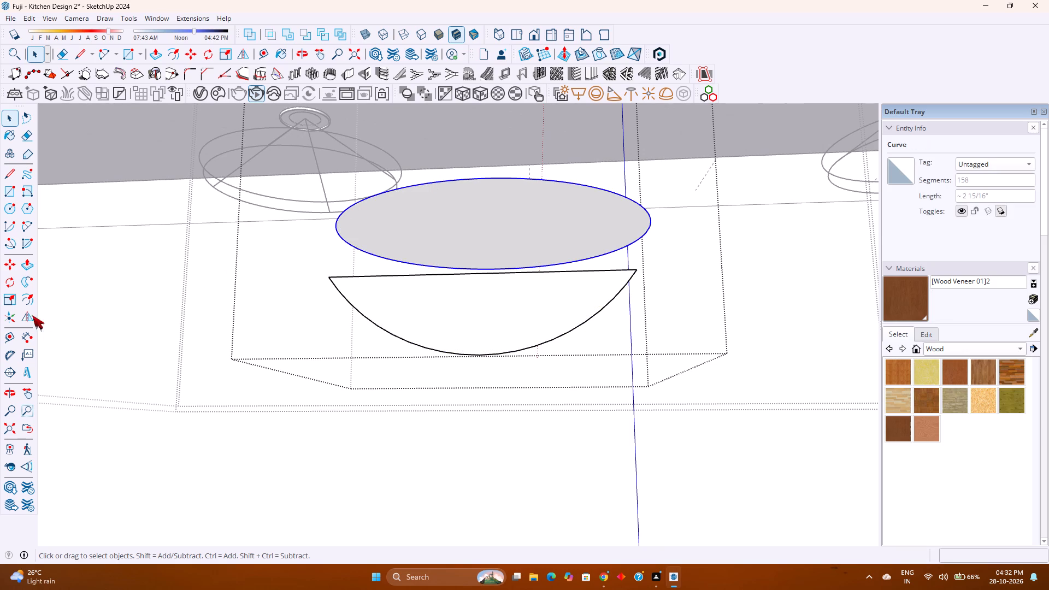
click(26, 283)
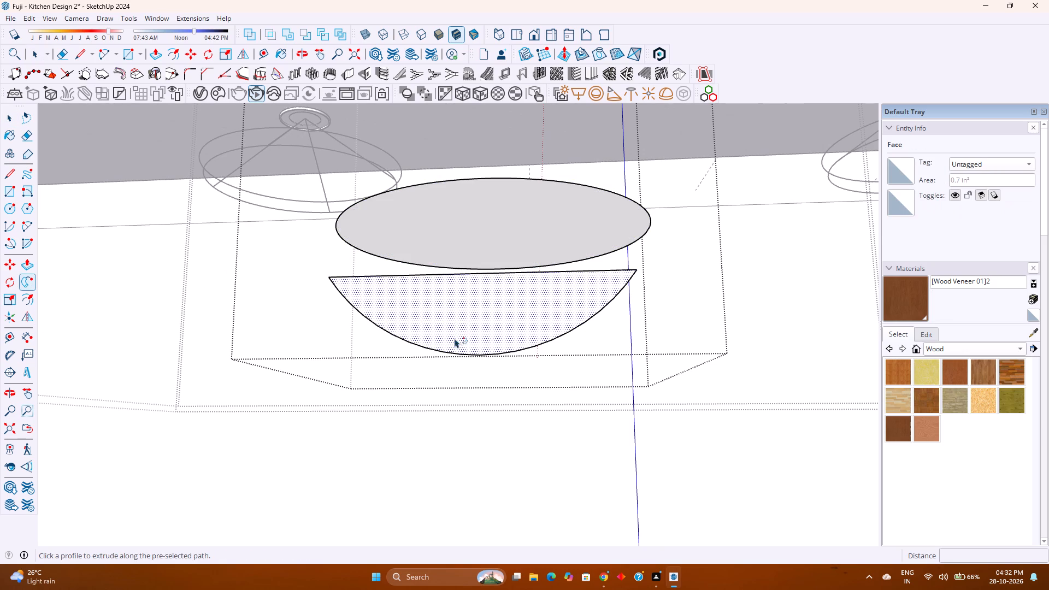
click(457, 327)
Examine the swept shape below the pendant lamp's inner cylinder from several angles.
scroll(525, 348, up, 2)
scroll(525, 348, down, 1)
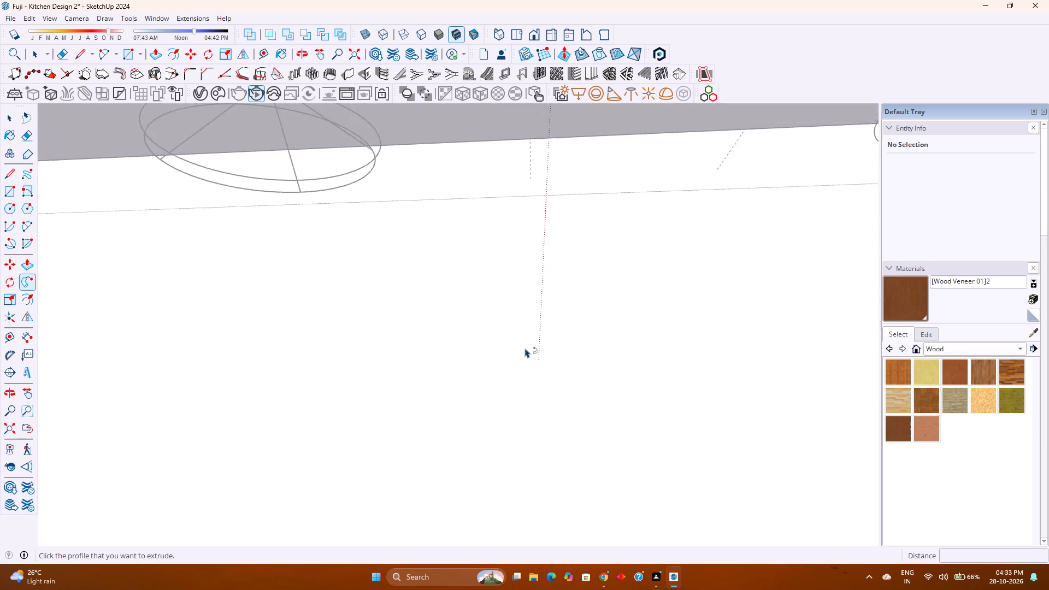
scroll(525, 348, down, 2)
scroll(525, 348, up, 2)
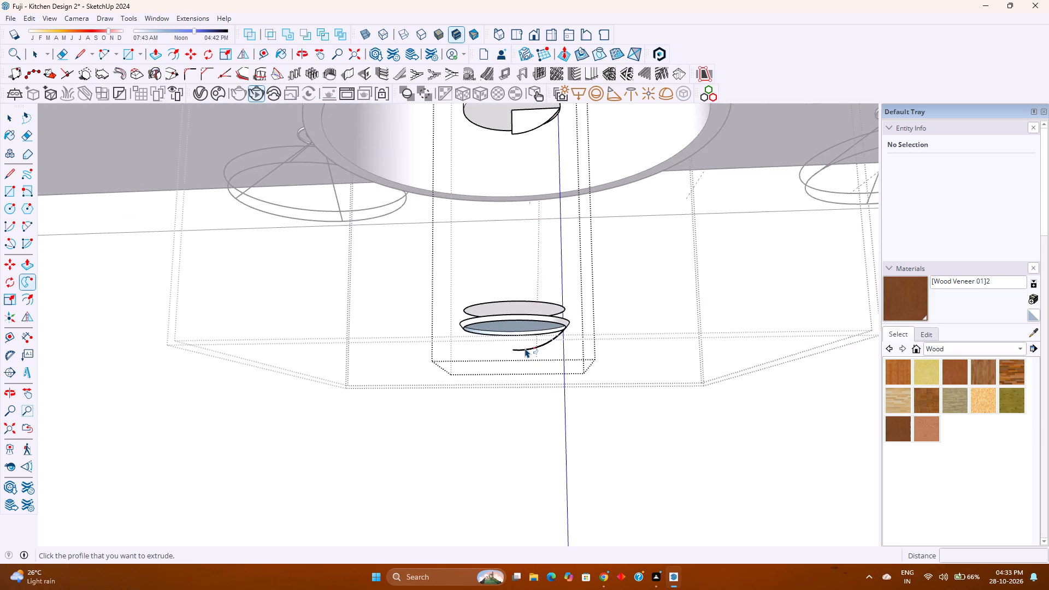
scroll(525, 348, up, 4)
scroll(522, 346, down, 4)
scroll(515, 336, up, 1)
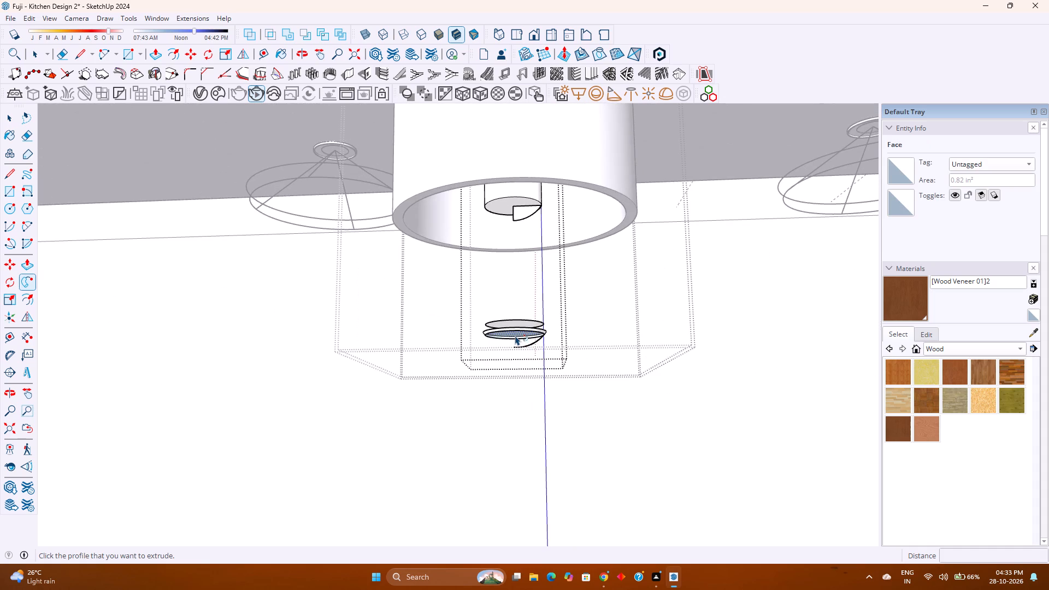
scroll(515, 335, up, 8)
middle_drag(515, 332, 679, 328)
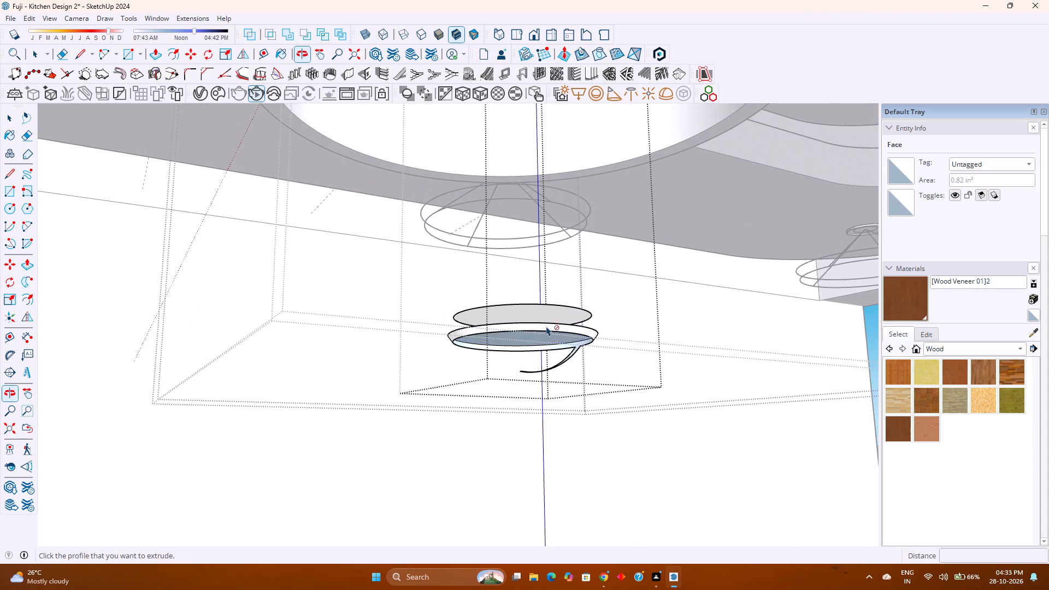
scroll(546, 326, up, 9)
scroll(553, 371, down, 8)
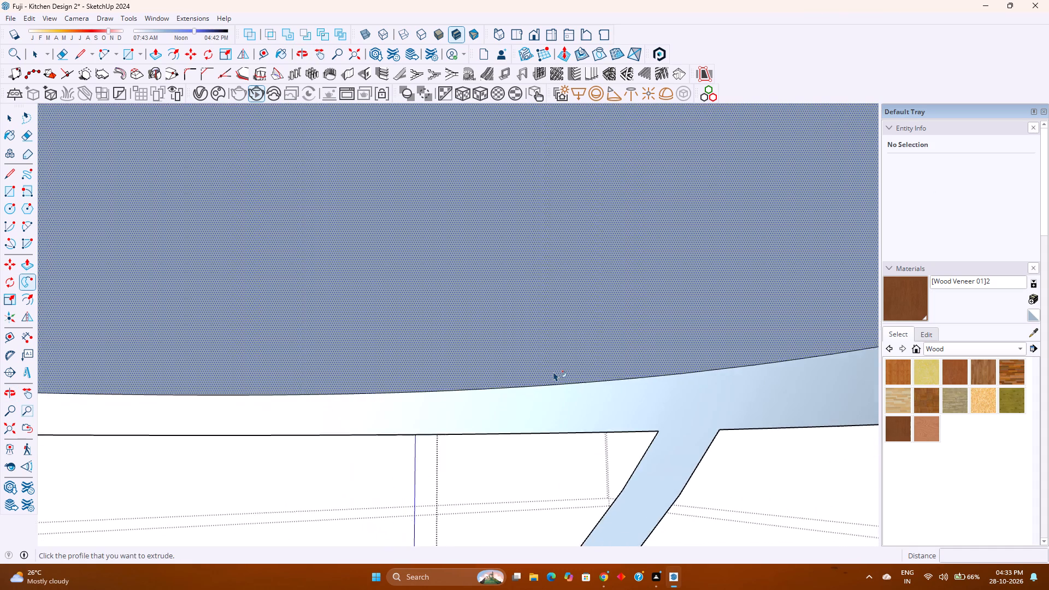
scroll(553, 371, down, 17)
middle_drag(459, 388, 459, 386)
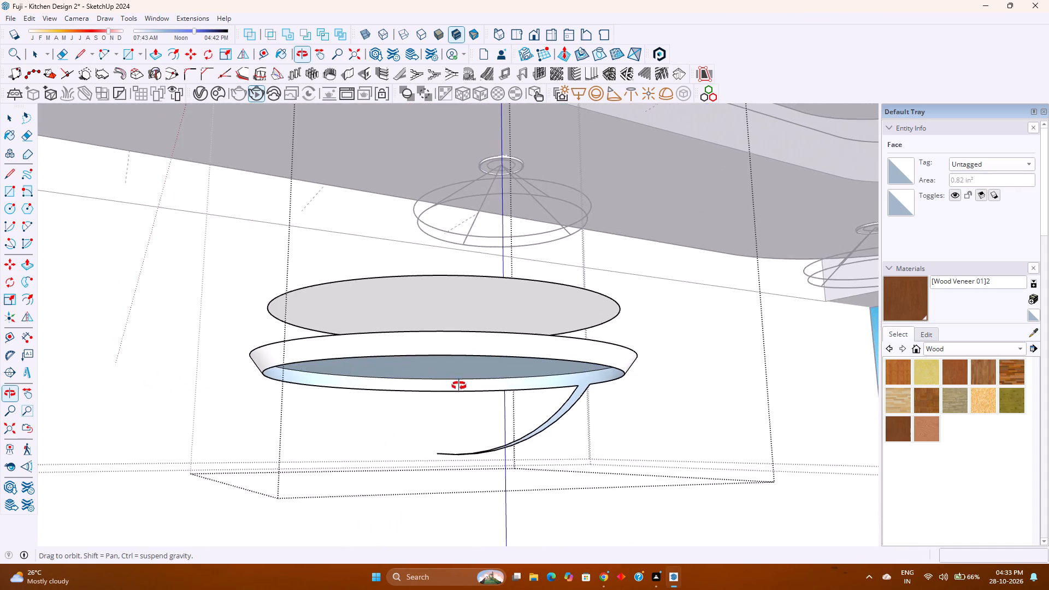
middle_drag(459, 386, 282, 412)
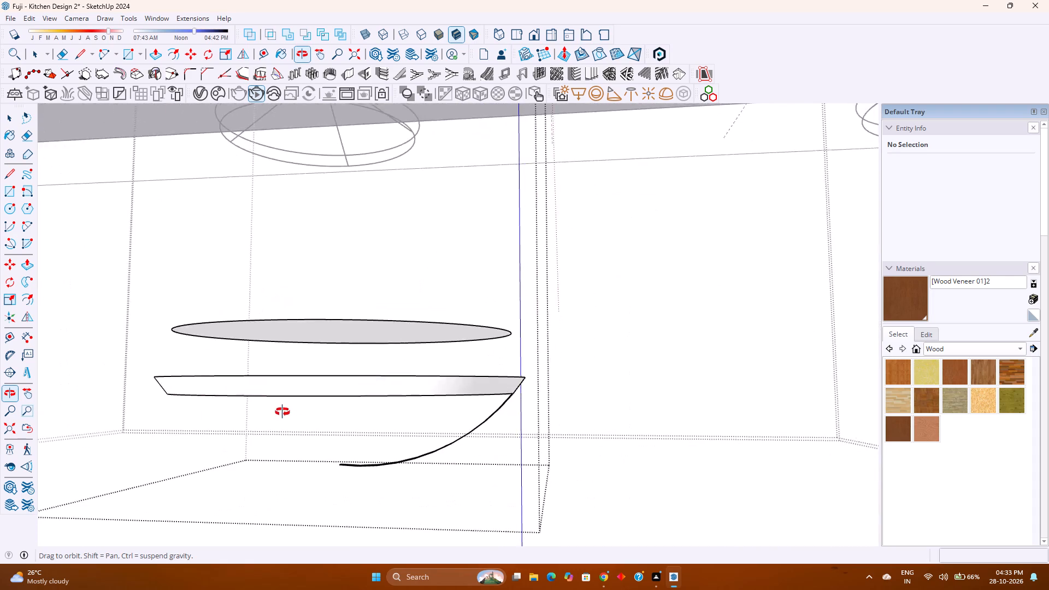
middle_drag(282, 412, 358, 344)
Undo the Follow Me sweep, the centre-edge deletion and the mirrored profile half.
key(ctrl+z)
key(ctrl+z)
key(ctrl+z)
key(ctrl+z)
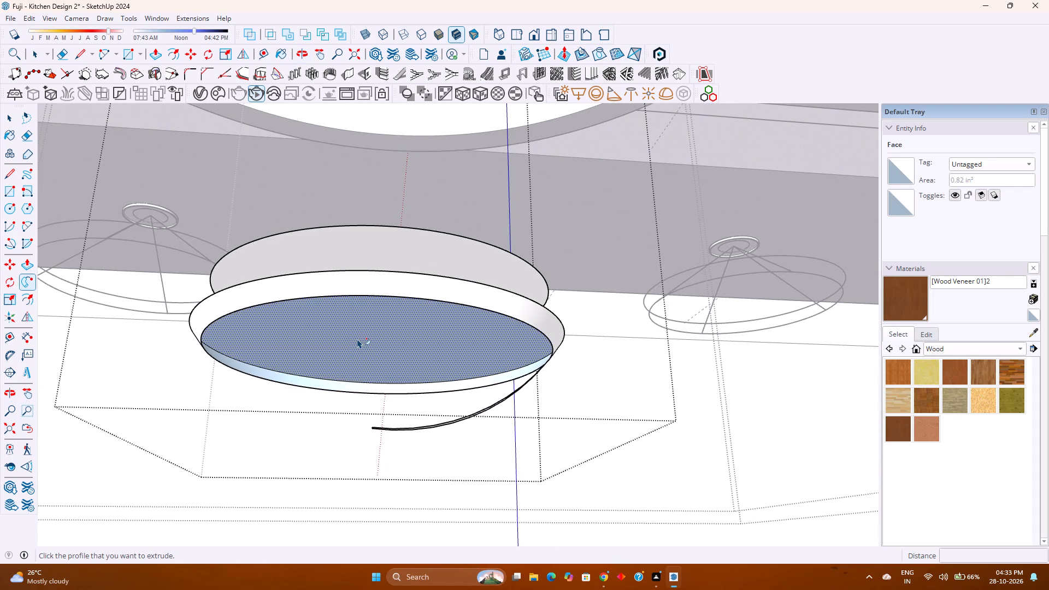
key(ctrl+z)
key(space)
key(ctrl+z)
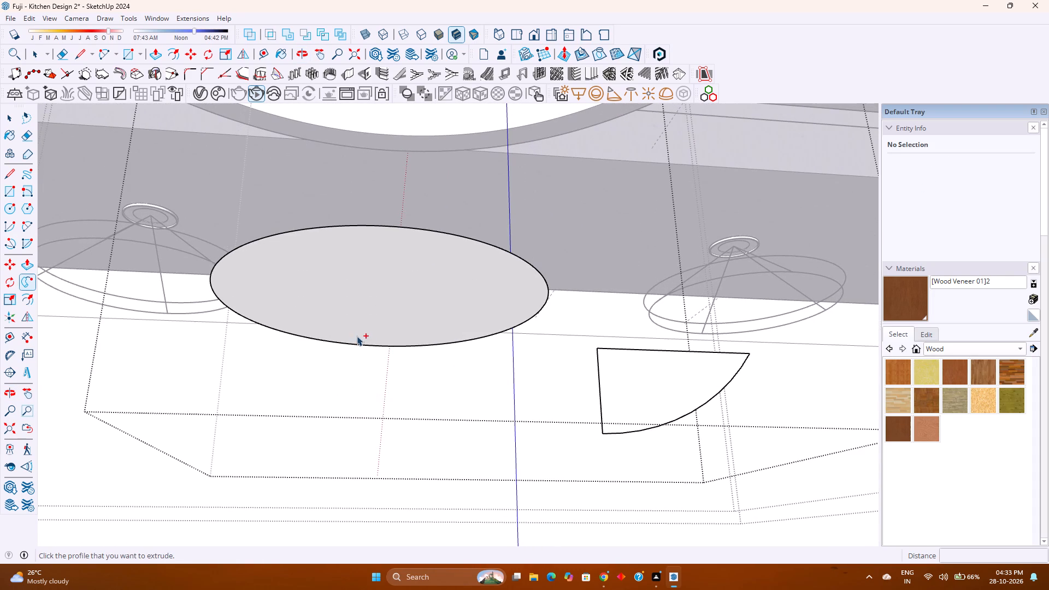
Undo the earlier edits that made the detached circle and the quarter-bowl profiles below the lamp.
key(ctrl+z)
key(ctrl+z)
key(ctrl+z)
key(ctrl+z)
key(ctrl+z)
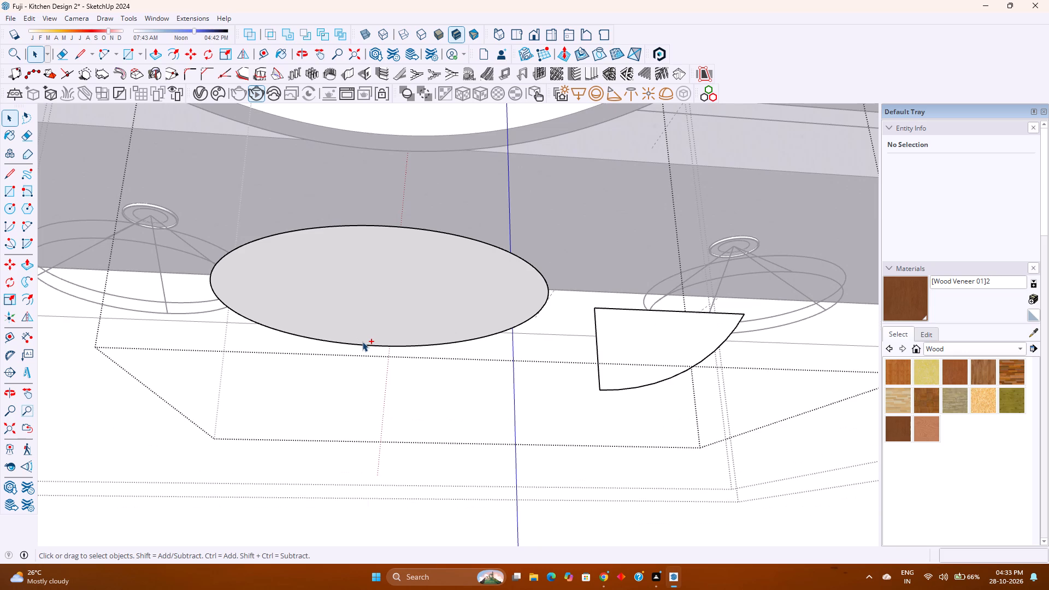
key(ctrl+z)
key(ctrl+z)
key(ctrl+z)
key(ctrl+z)
key(ctrl+z)
key(ctrl+z)
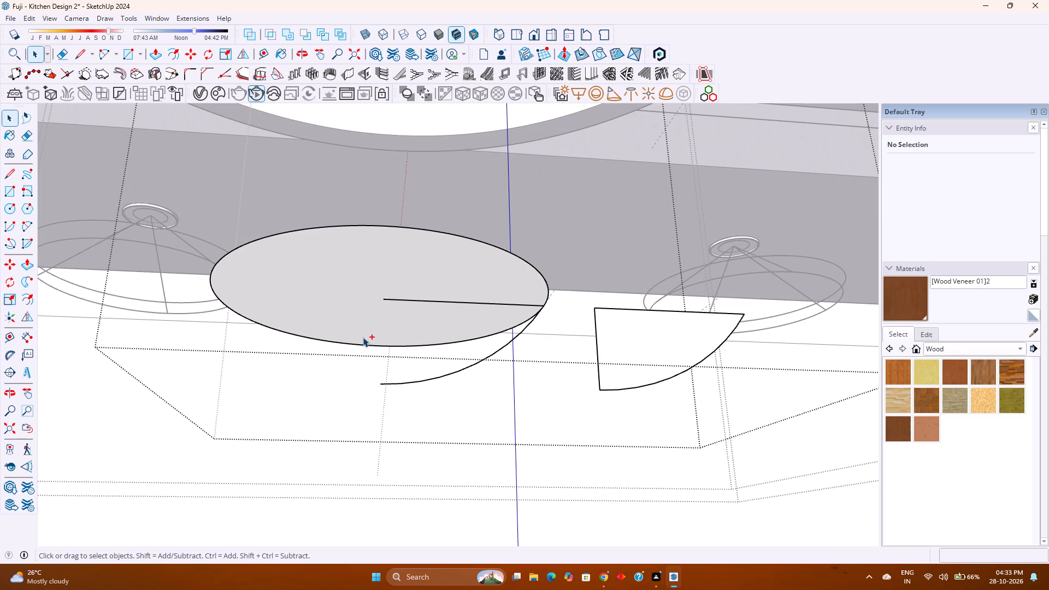
key(ctrl+z)
key(ctrl+z)
key(ctrl+z)
key(ctrl+z)
key(ctrl+z)
Undo the arc, rectangle and construction lines drawn at the inner cylinder's bottom face.
scroll(373, 327, down, 3)
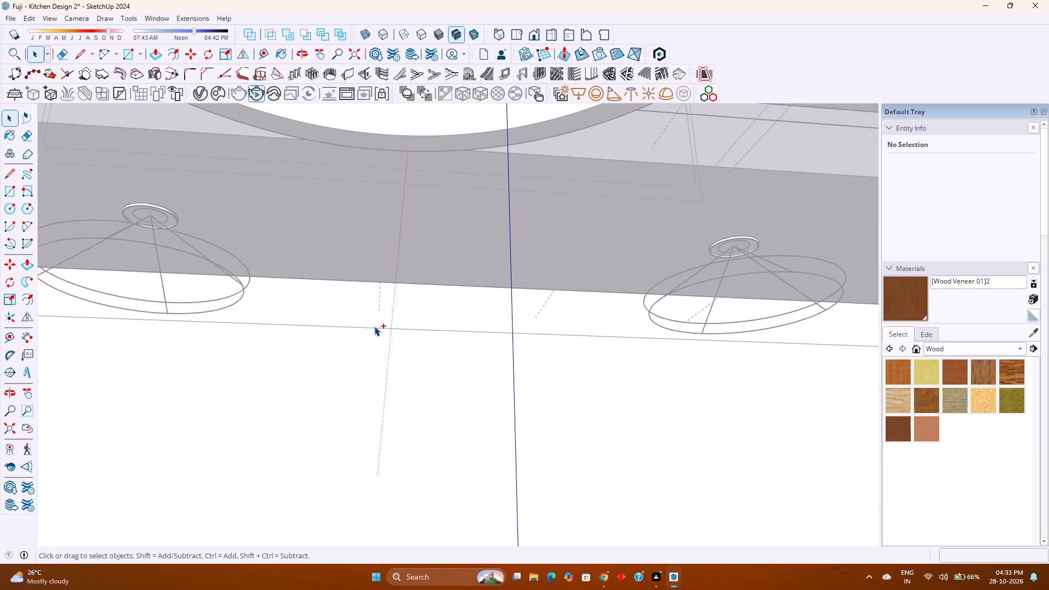
scroll(374, 326, down, 9)
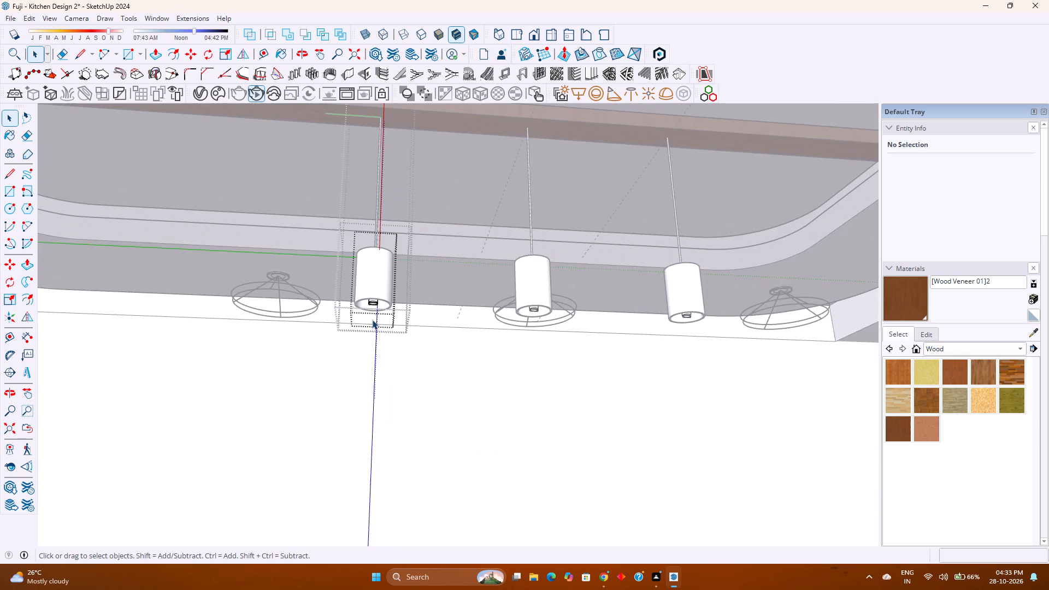
scroll(382, 309, up, 19)
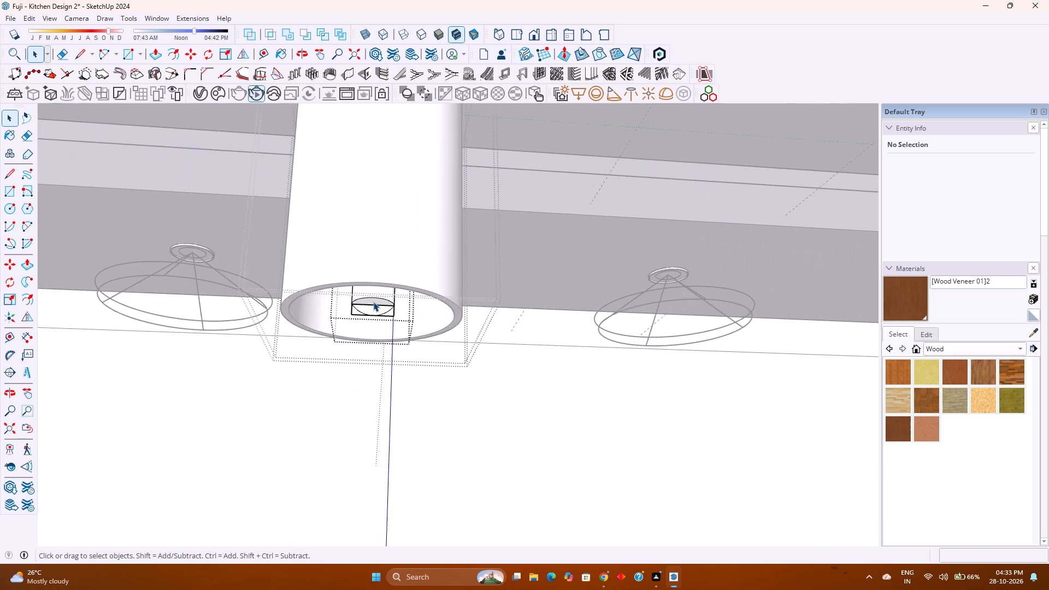
scroll(373, 302, up, 13)
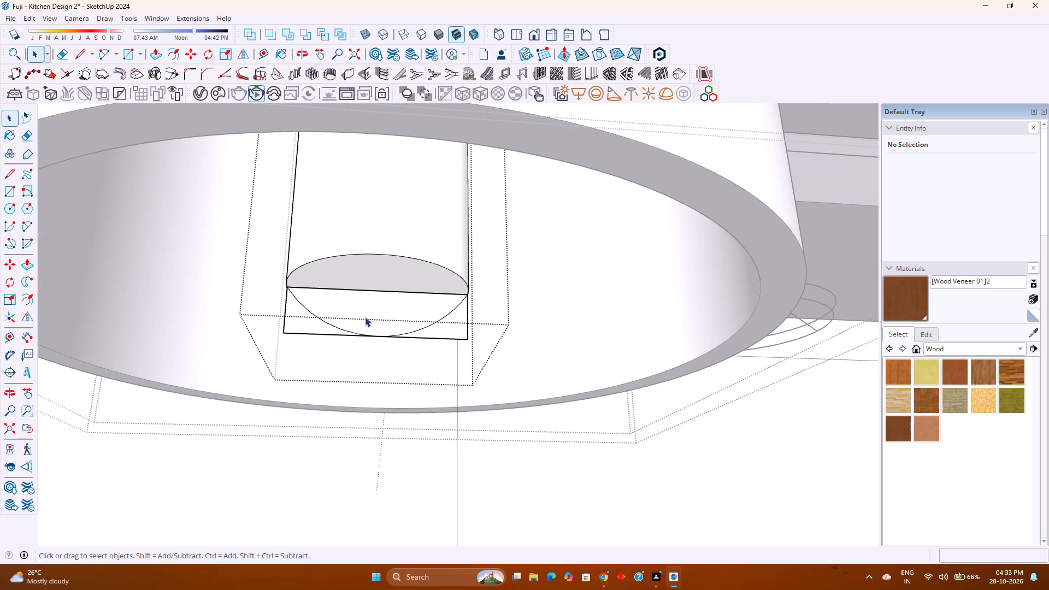
key(ctrl+z)
key(ctrl+z)
key(ctrl+z)
key(ctrl+z)
key(ctrl+z)
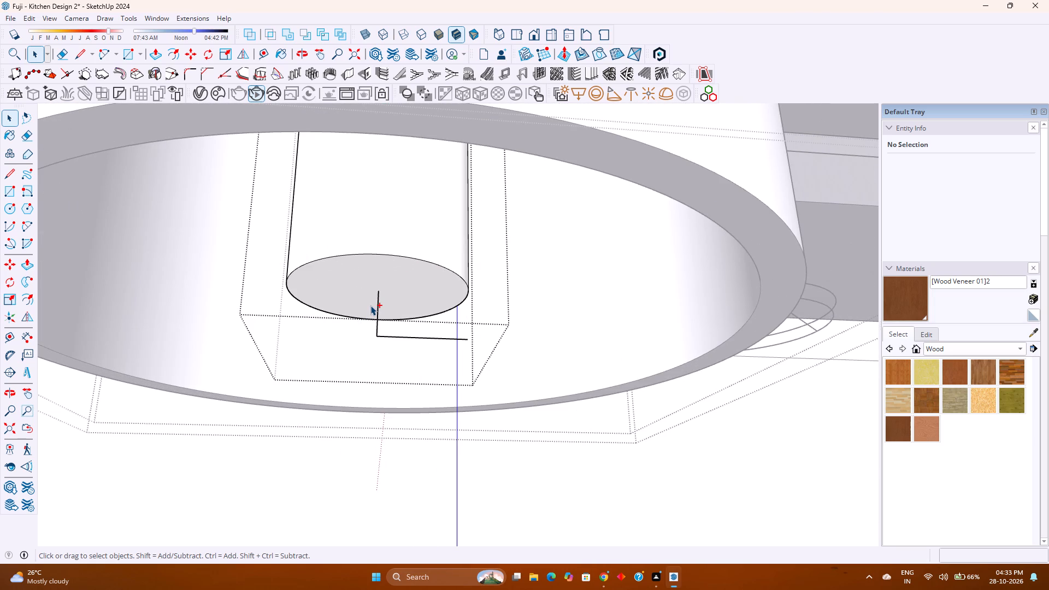
key(ctrl+z)
key(ctrl+z)
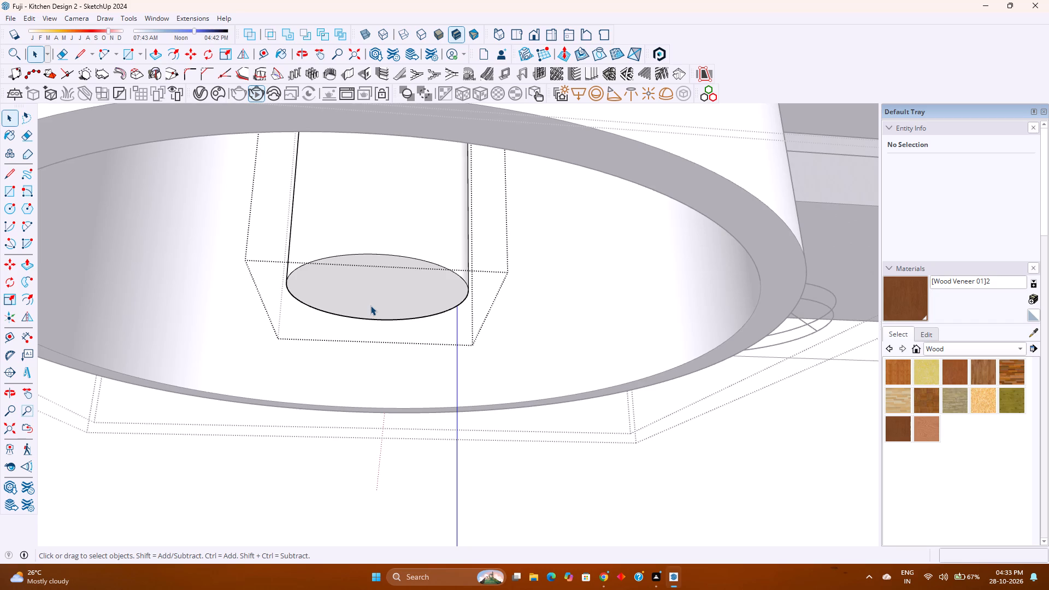
Copy the inner cylinder's bottom face with its edge straight down along the blue axis by about 1".
key(space)
double_click(372, 304)
key(m)
click(374, 294)
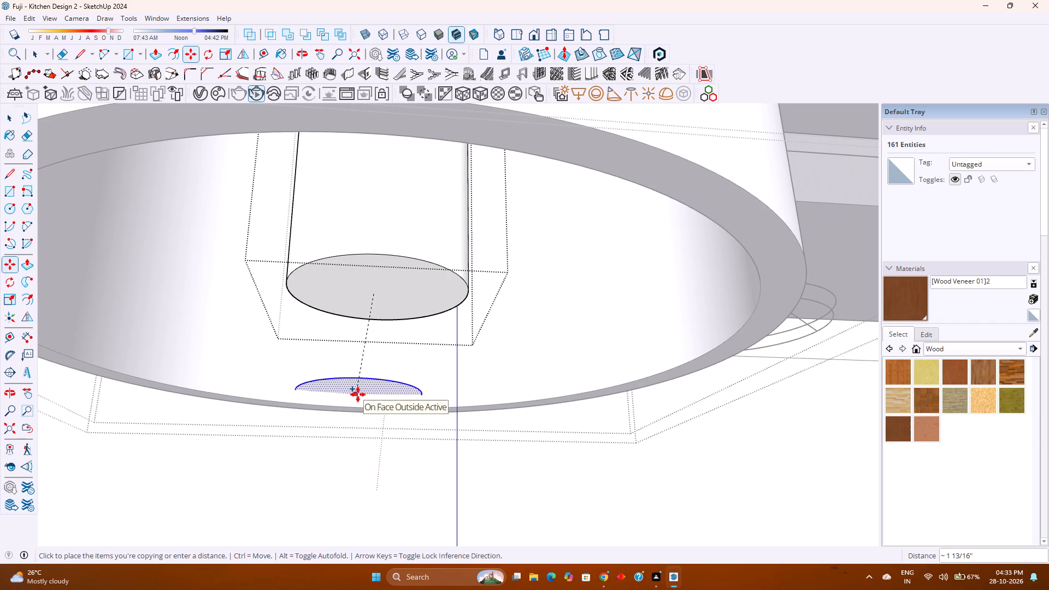
key(Up)
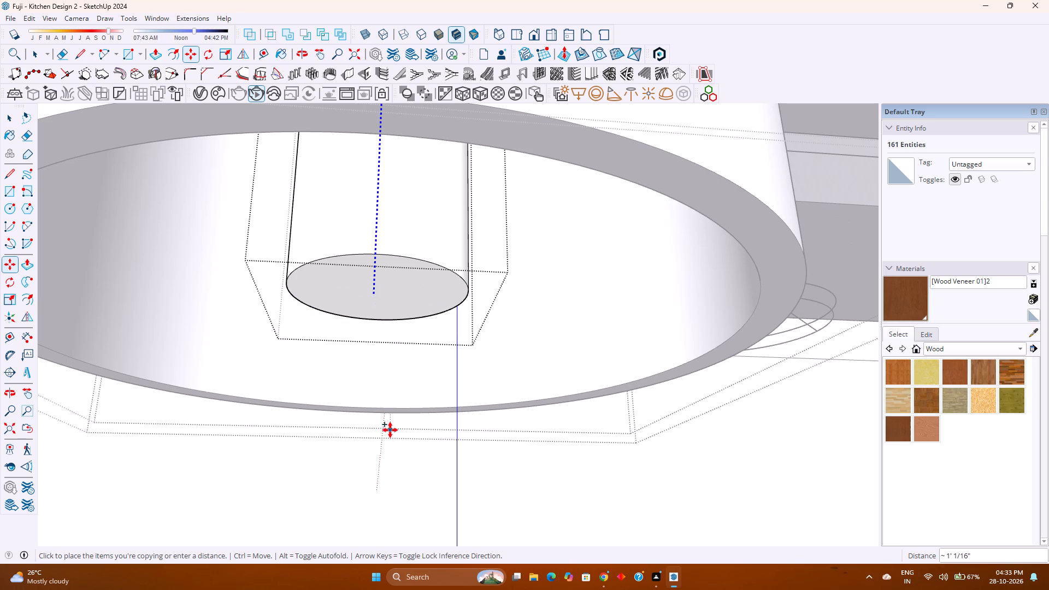
scroll(364, 483, down, 2)
click(364, 483)
Place a second copy of the lowered disc beside it, about 1 1/8" away at the same height.
scroll(363, 498, up, 2)
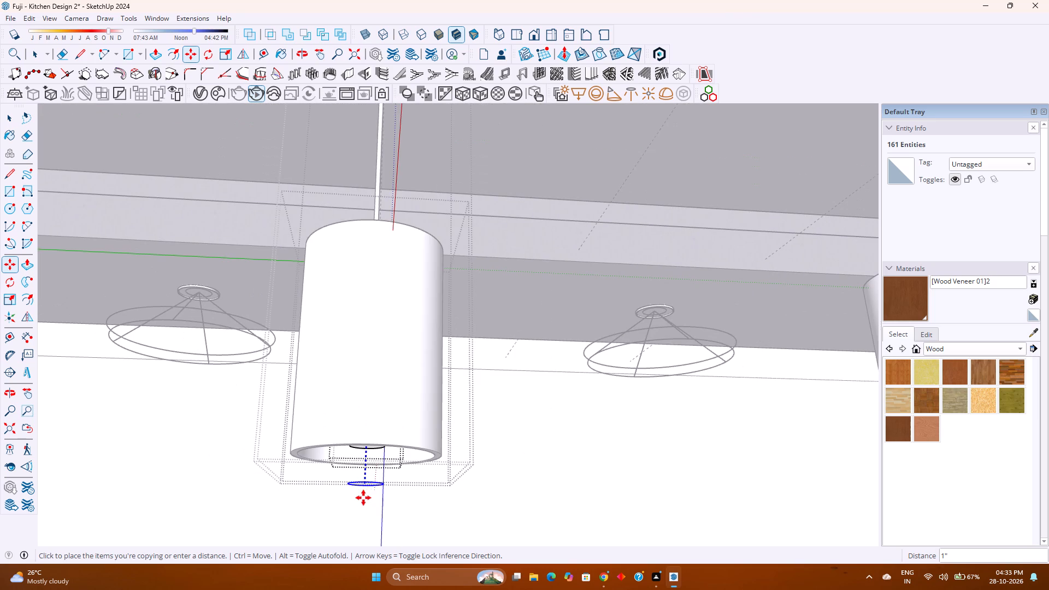
scroll(363, 498, up, 3)
scroll(361, 480, down, 2)
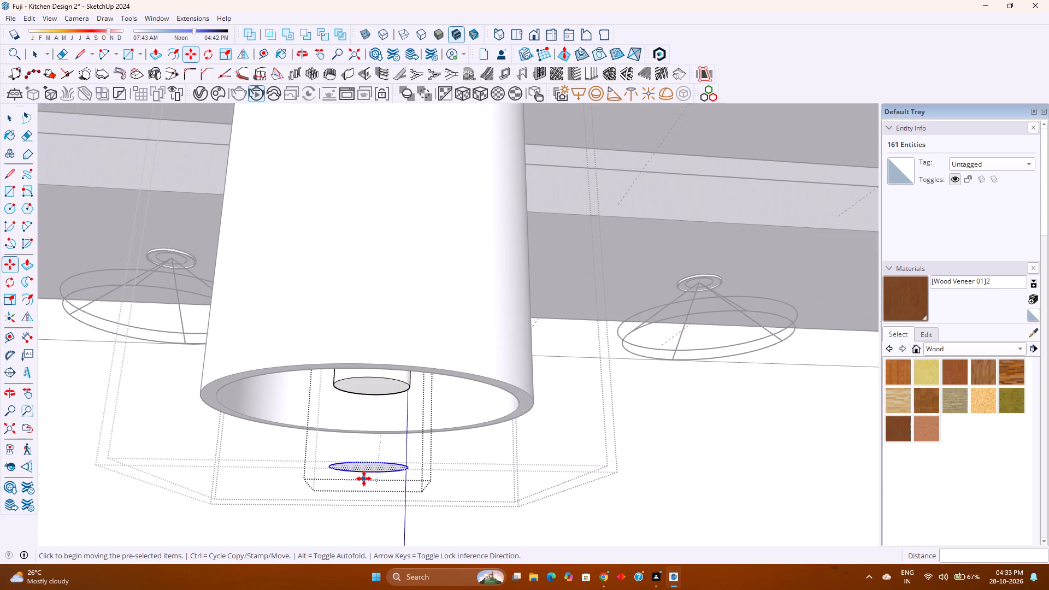
click(368, 472)
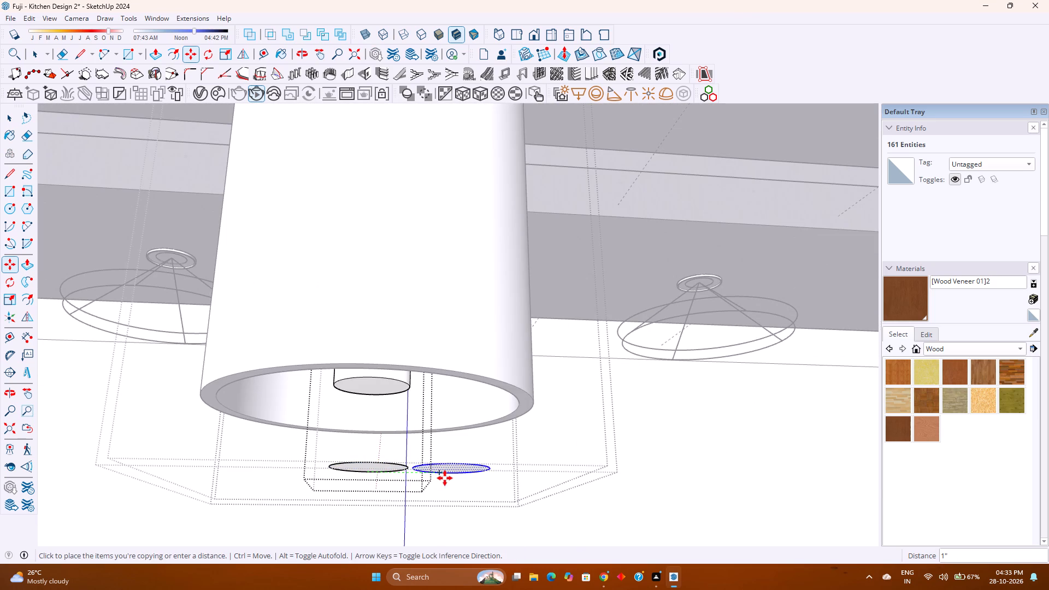
click(455, 477)
key(space)
Rotate the second disc 90° around its centre about the green axis so it stands upright.
scroll(454, 476, up, 2)
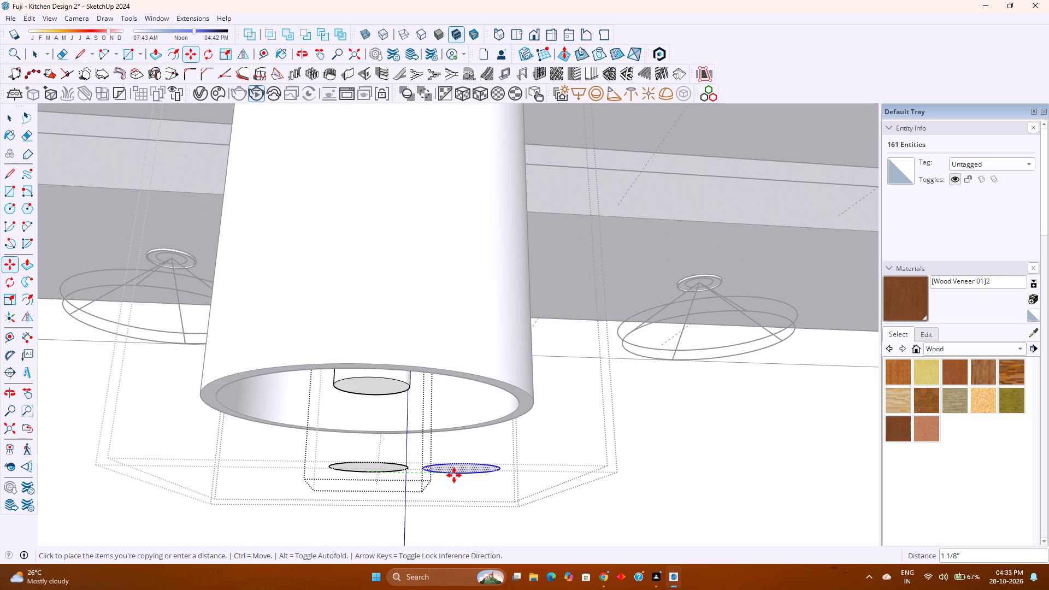
scroll(462, 474, up, 4)
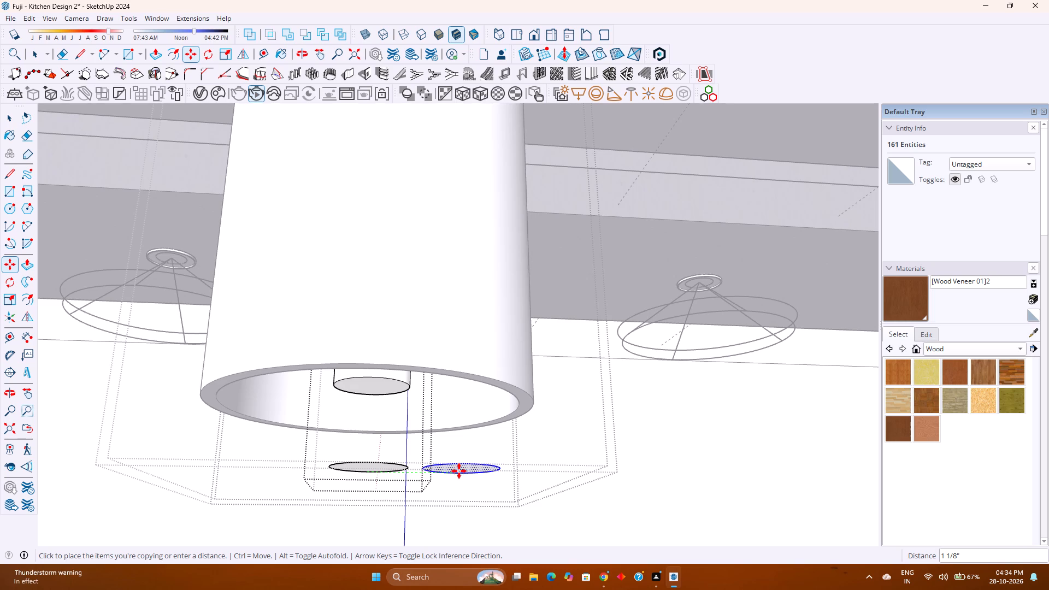
scroll(446, 449, up, 1)
scroll(447, 452, down, 1)
click(200, 50)
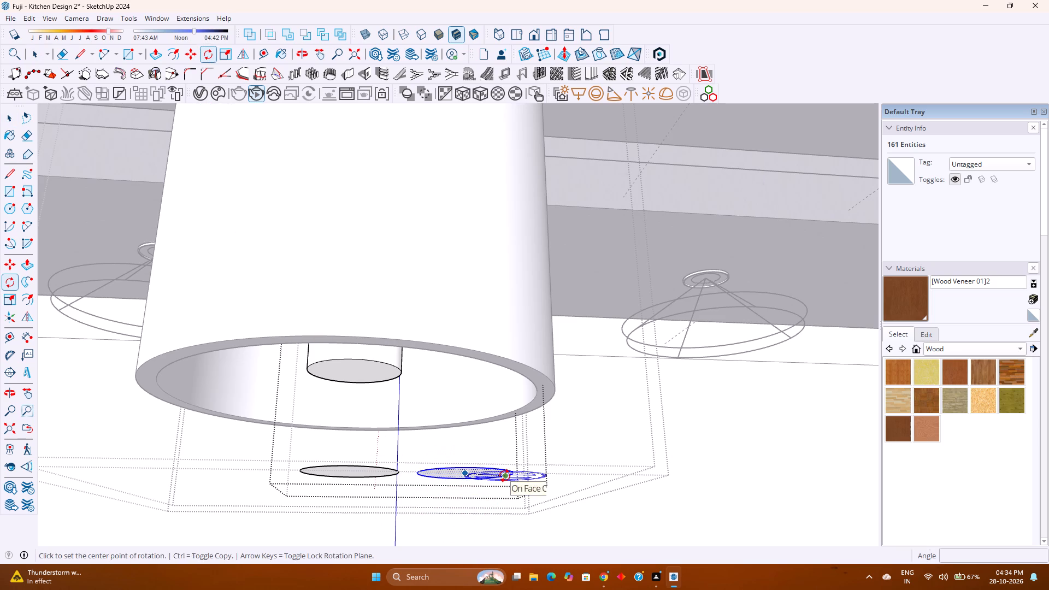
key(Right)
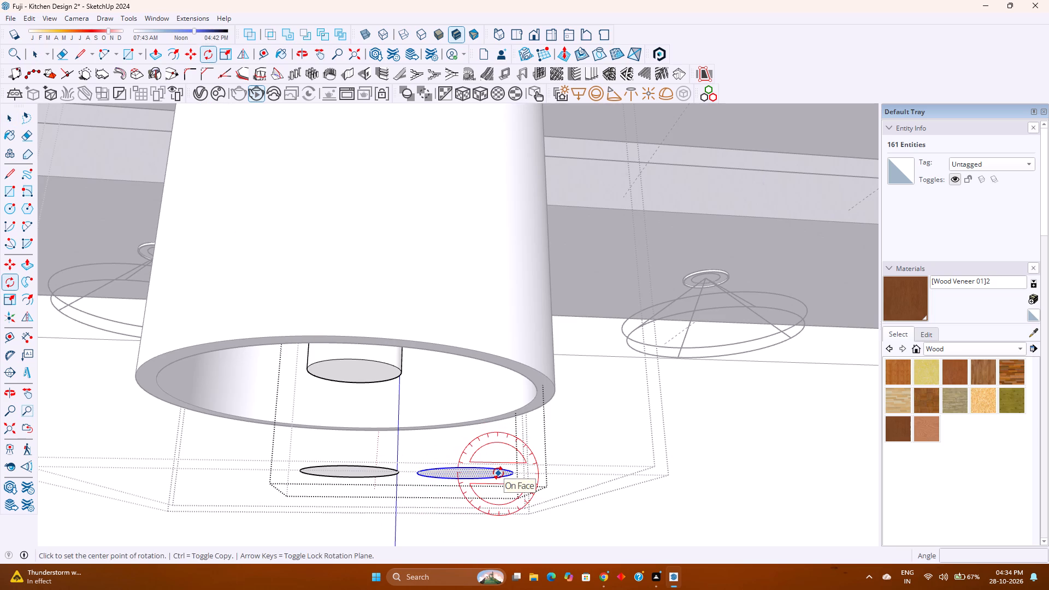
key(Left)
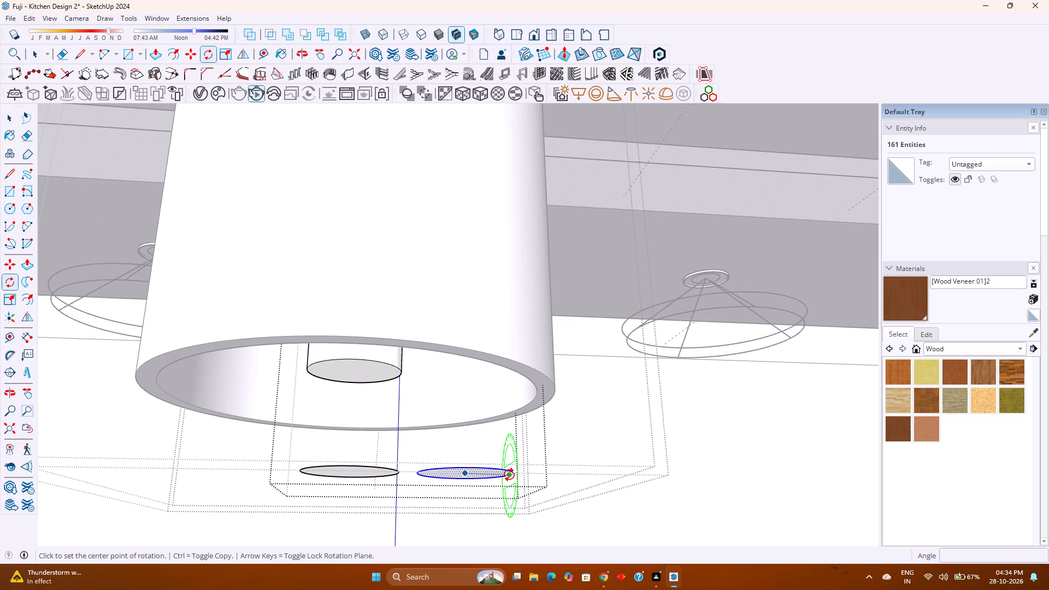
click(465, 474)
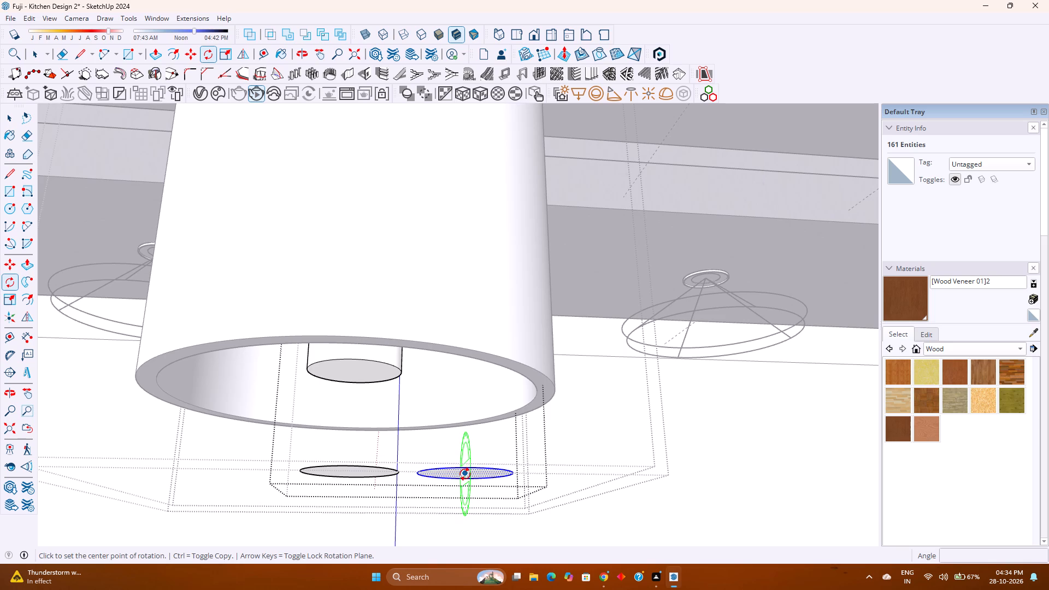
click(510, 474)
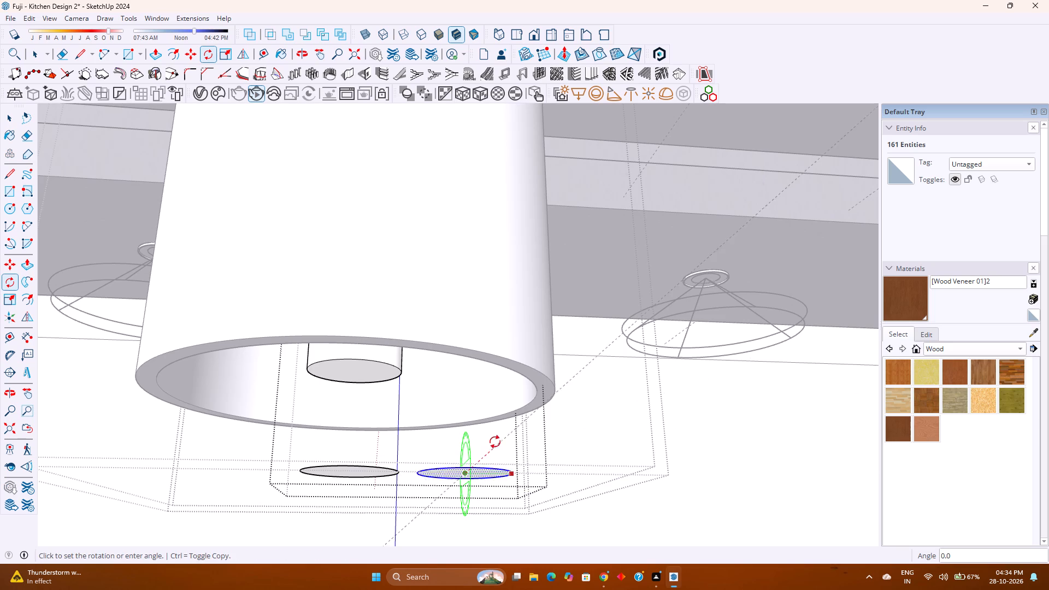
click(464, 429)
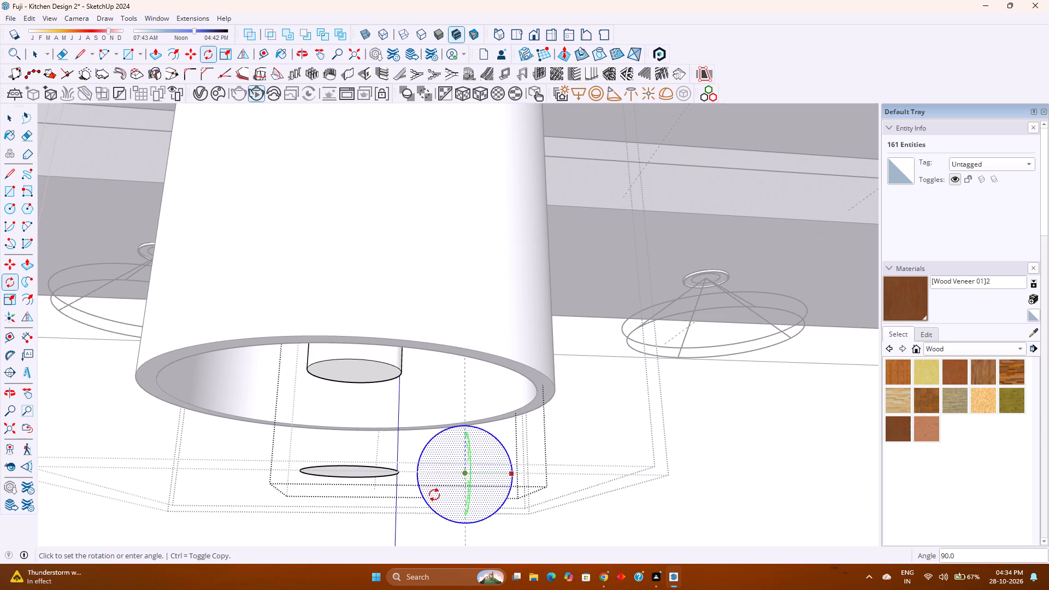
key(space)
Sweep the horizontal disc with Follow Me, using the upright circle as the path.
scroll(444, 486, up, 2)
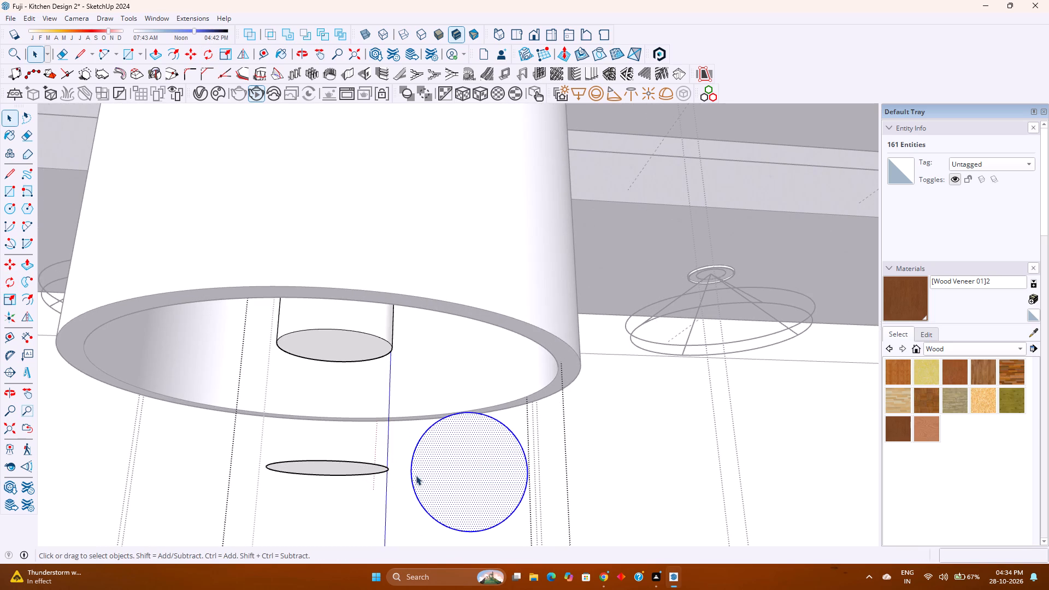
click(30, 282)
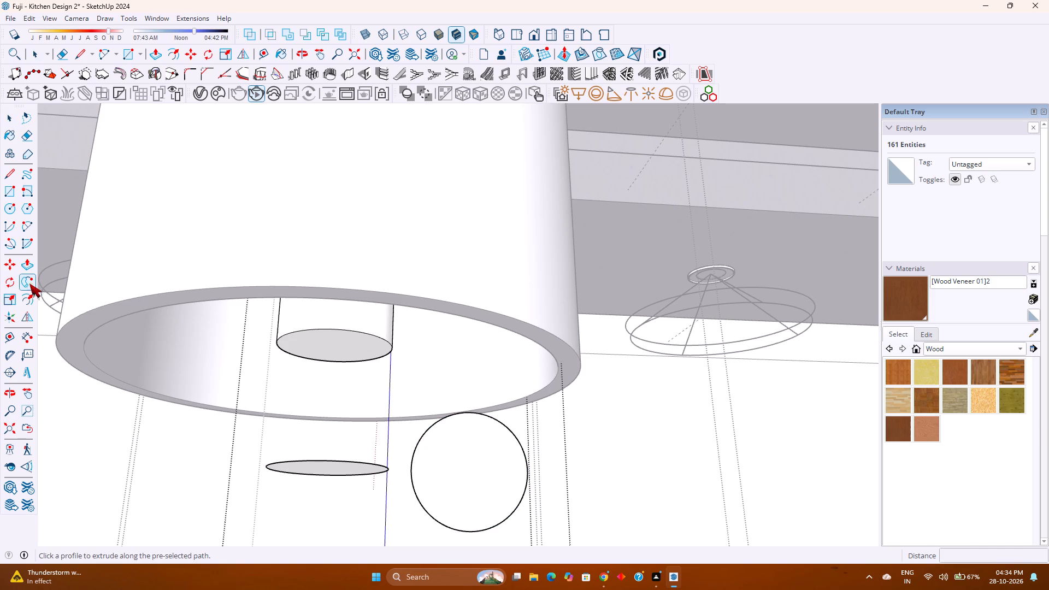
click(305, 470)
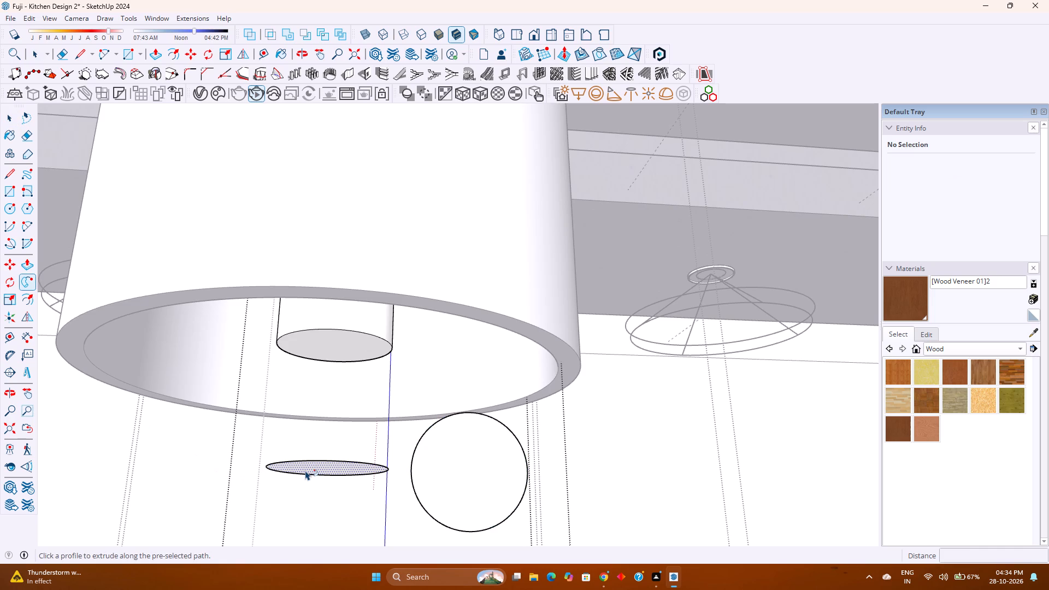
scroll(291, 444, down, 3)
scroll(335, 468, up, 1)
scroll(423, 474, up, 2)
scroll(424, 474, down, 5)
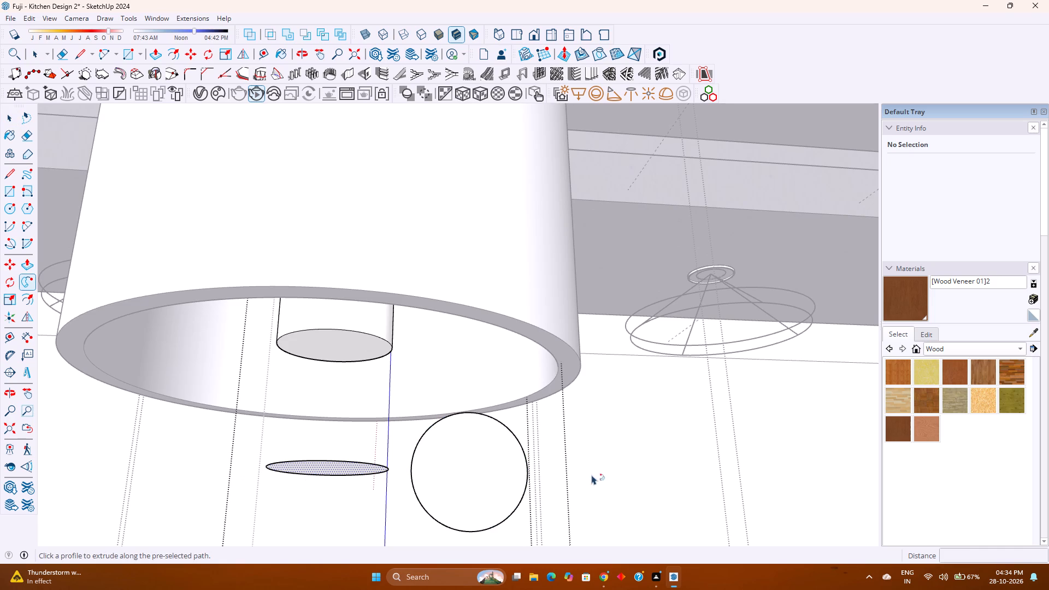
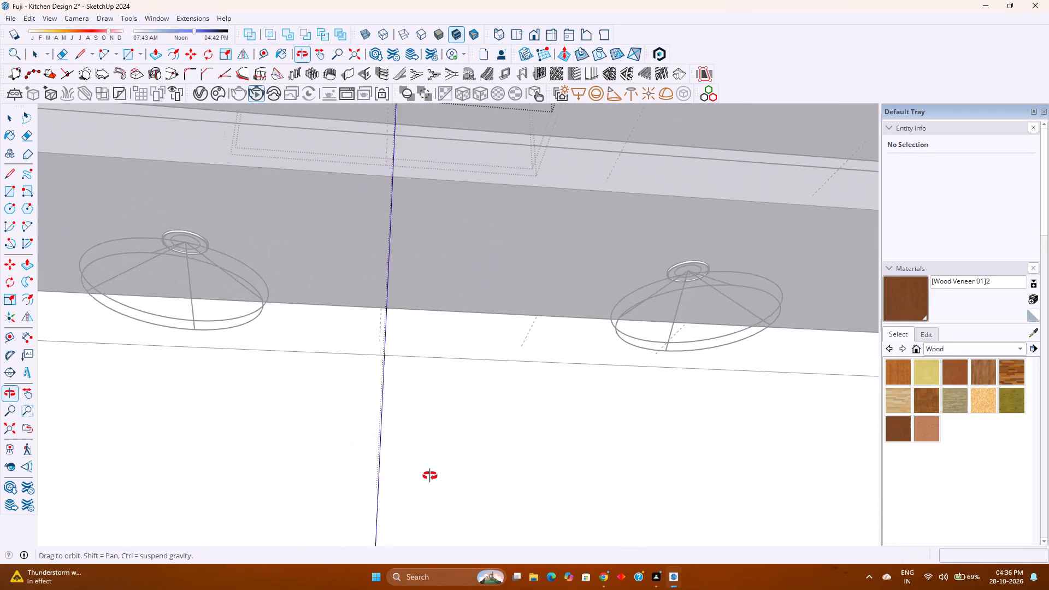
Examine the swept ring below the pendant lamp's inner cylinder from several angles.
scroll(385, 387, up, 2)
scroll(385, 387, down, 3)
scroll(380, 355, up, 3)
middle_drag(392, 357, 405, 364)
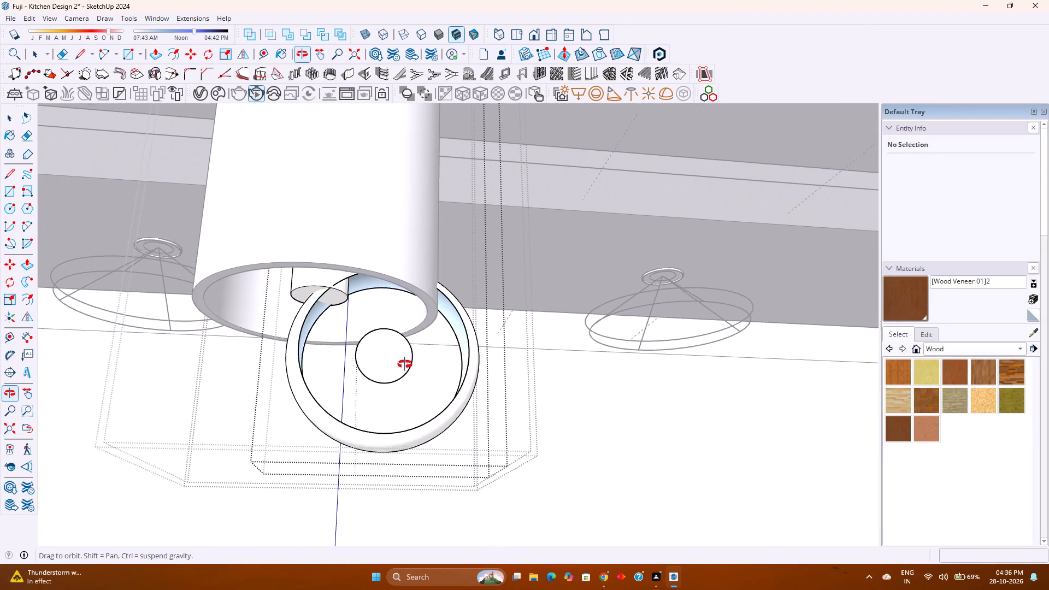
middle_drag(405, 364, 706, 473)
middle_drag(706, 473, 651, 465)
middle_click(651, 465)
shift+middle_drag(247, 416, 361, 451)
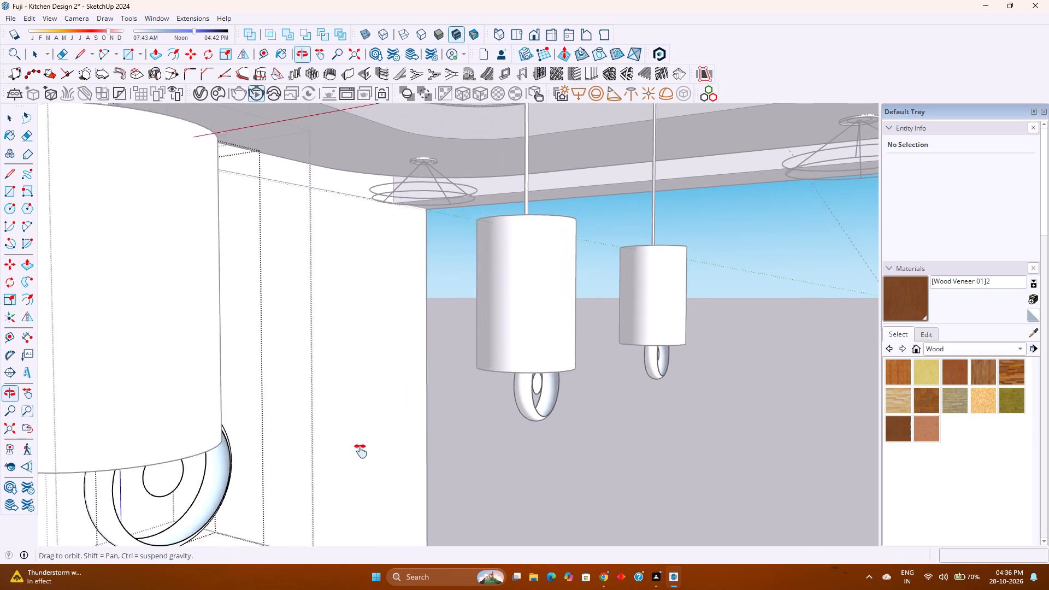
shift+middle_drag(361, 451, 361, 451)
shift+middle_click(361, 451)
scroll(203, 480, down, 3)
scroll(178, 495, up, 3)
middle_drag(172, 489, 149, 418)
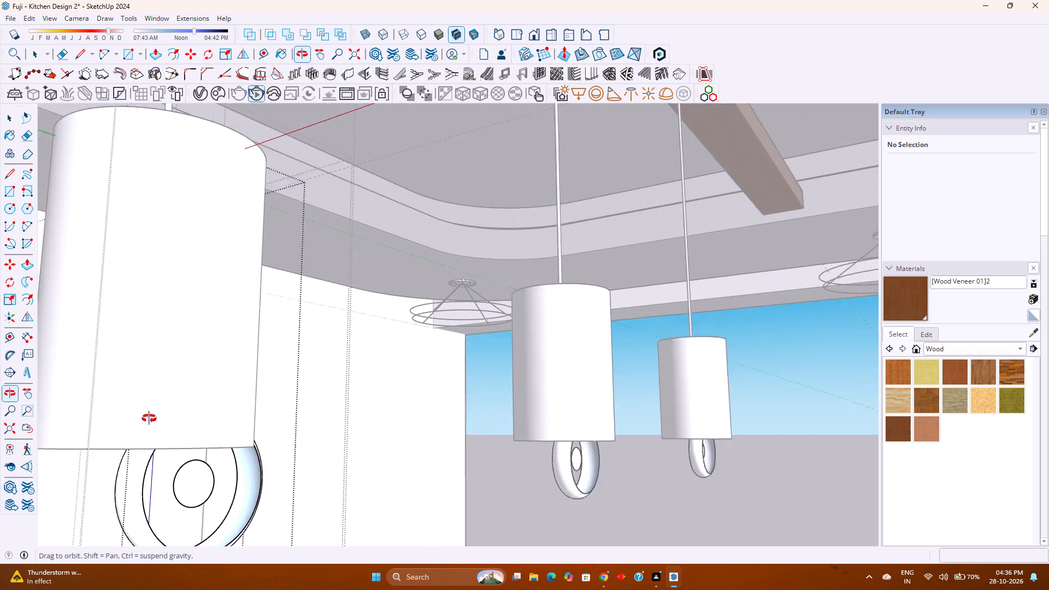
middle_drag(149, 418, 146, 408)
middle_click(145, 405)
scroll(175, 494, up, 4)
shift+middle_drag(156, 500, 186, 454)
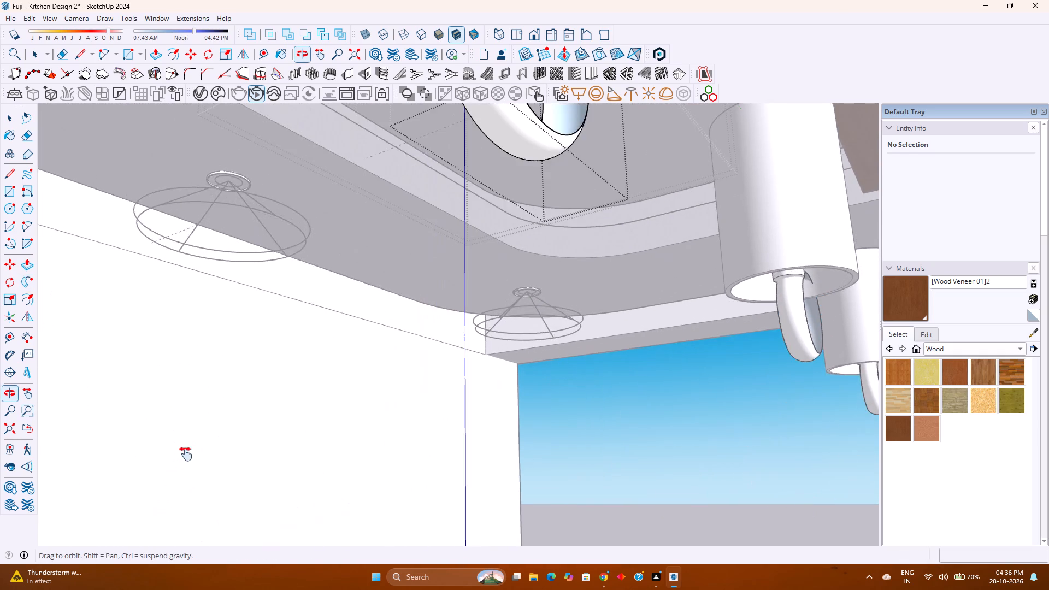
shift+middle_drag(186, 454, 154, 484)
shift+middle_click(154, 484)
Undo the Follow Me sweep of the disc around the upright circle.
key(ctrl+z)
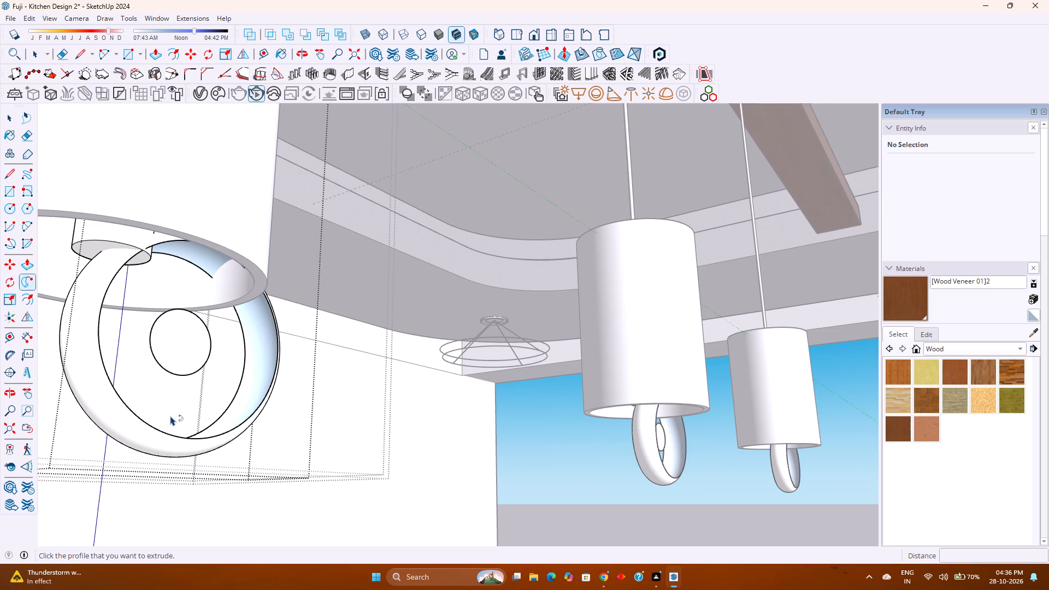
key(ctrl+z)
key(ctrl+z)
key(space)
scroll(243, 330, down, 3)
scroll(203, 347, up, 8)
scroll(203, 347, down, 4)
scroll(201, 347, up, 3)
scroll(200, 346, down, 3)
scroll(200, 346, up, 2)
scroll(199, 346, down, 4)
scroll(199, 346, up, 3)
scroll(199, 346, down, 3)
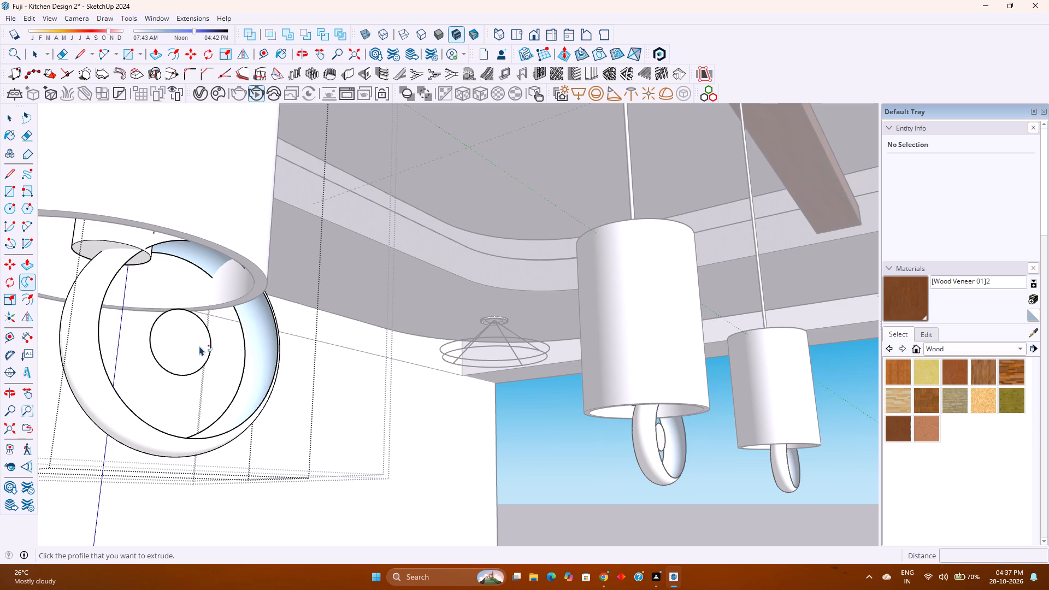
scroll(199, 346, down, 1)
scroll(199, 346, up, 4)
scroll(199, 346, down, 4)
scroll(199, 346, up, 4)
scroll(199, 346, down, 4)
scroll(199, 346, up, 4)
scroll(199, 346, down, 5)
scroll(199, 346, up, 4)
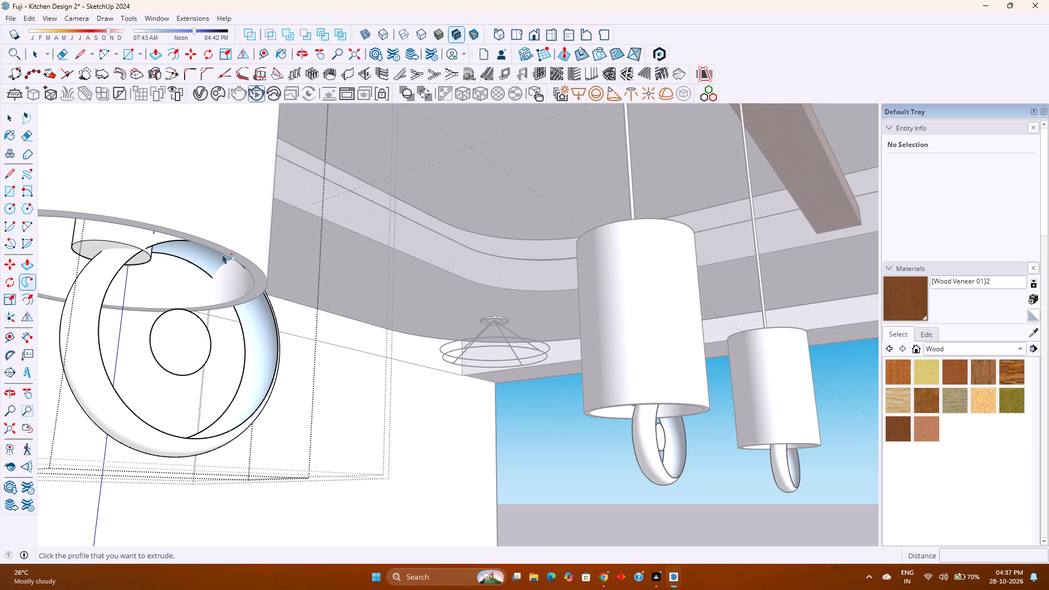
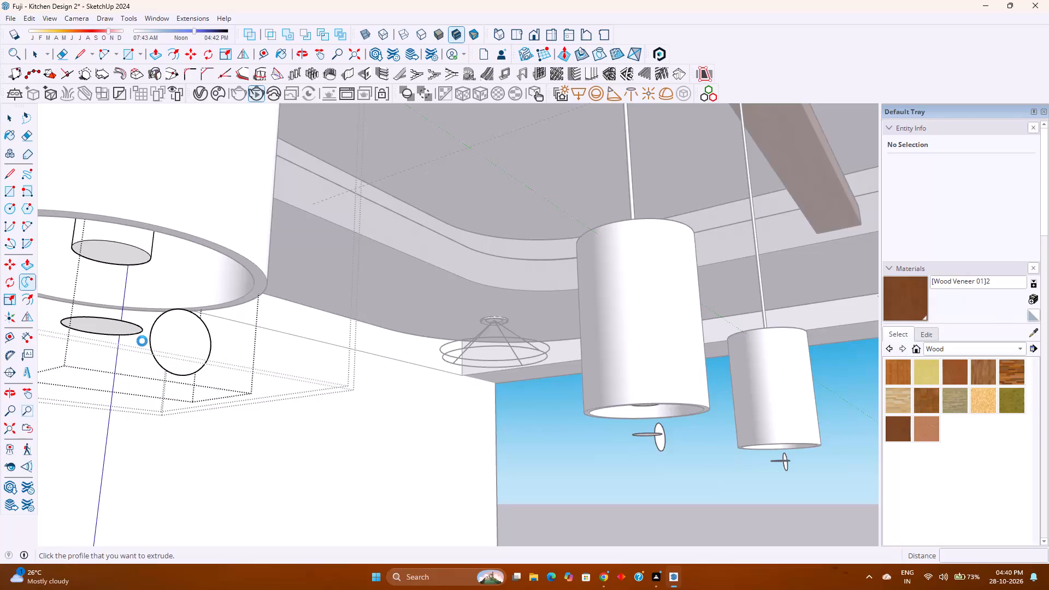
Pick the upright circle below the pendant lamp's inner cylinder as the Follow Me profile.
click(169, 341)
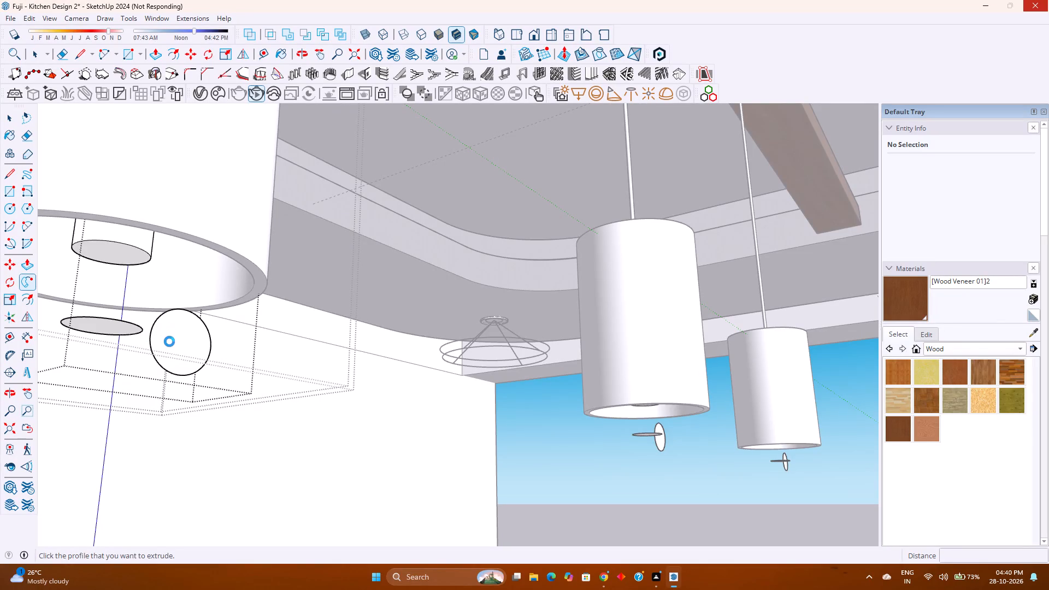
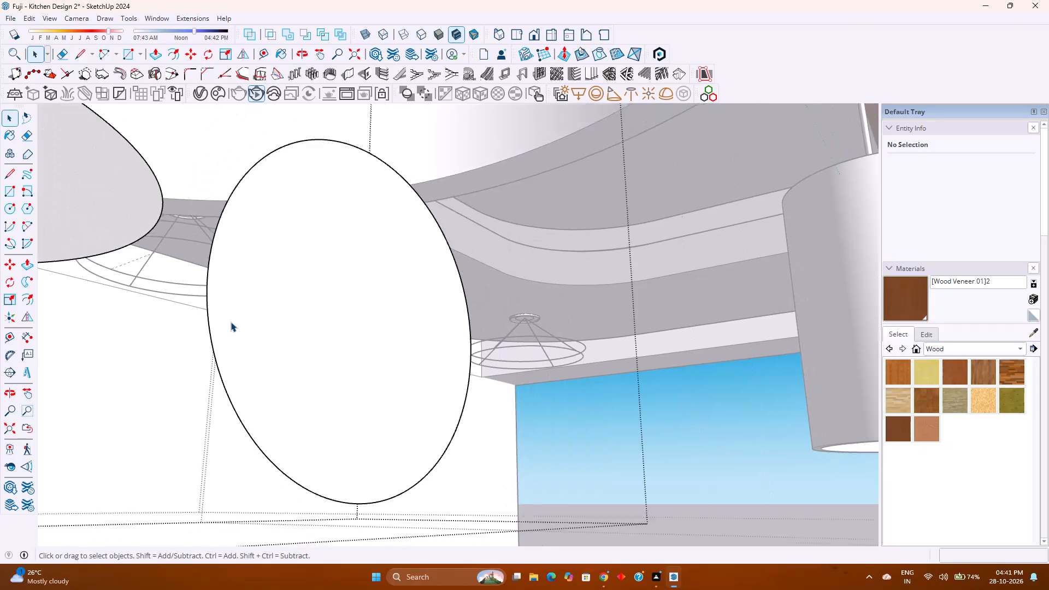
Move the flat disc with its edge about 1 1/8" horizontally so it crosses the middle of the upright circle.
click(139, 249)
double_click(139, 249)
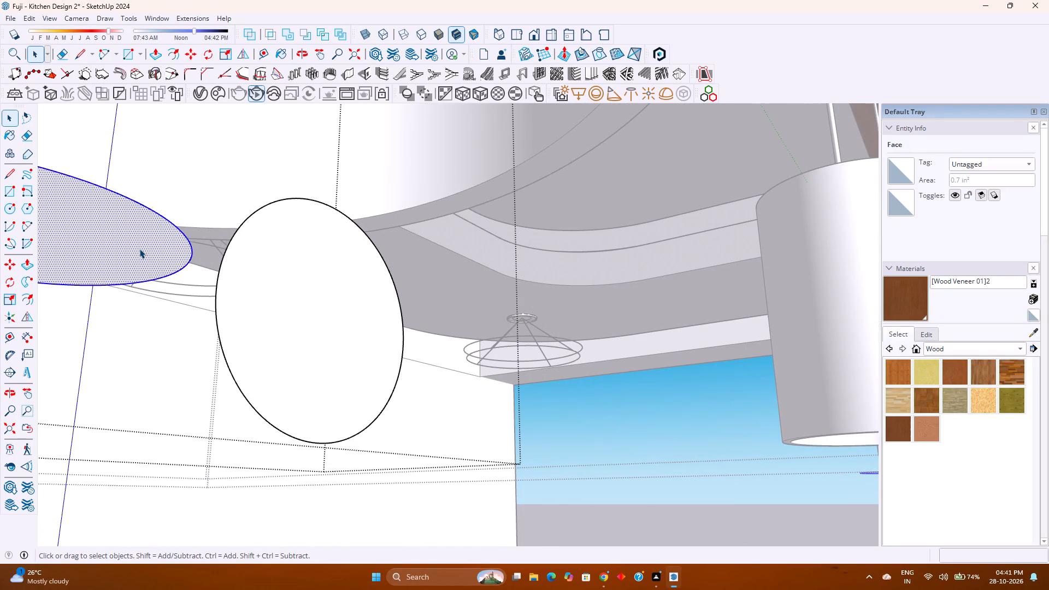
scroll(168, 268, down, 3)
shift+middle_drag(175, 270, 299, 285)
scroll(300, 285, down, 2)
middle_drag(300, 285, 152, 357)
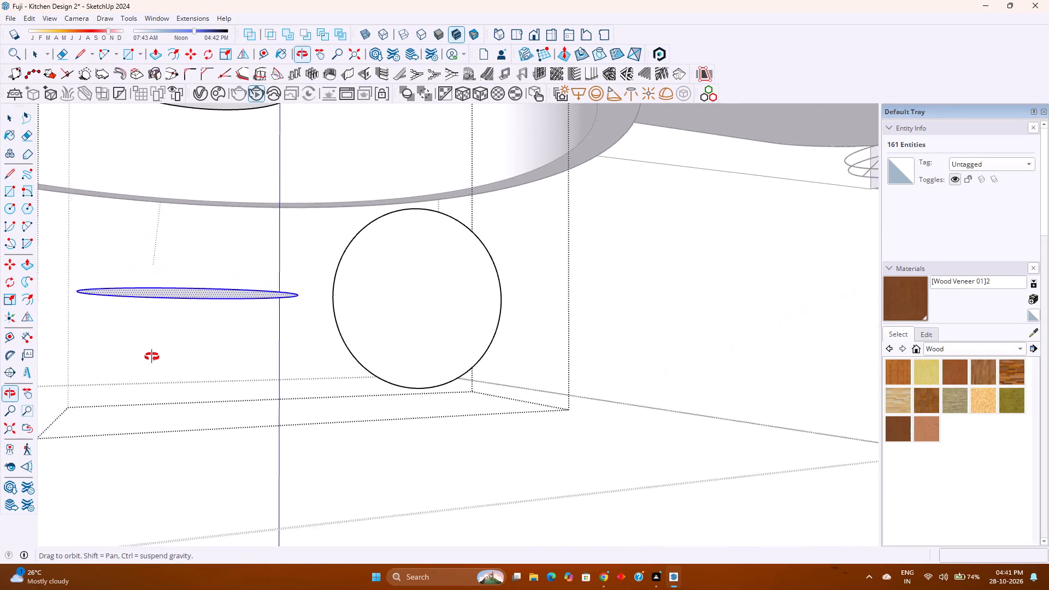
middle_drag(152, 357, 120, 370)
key(m)
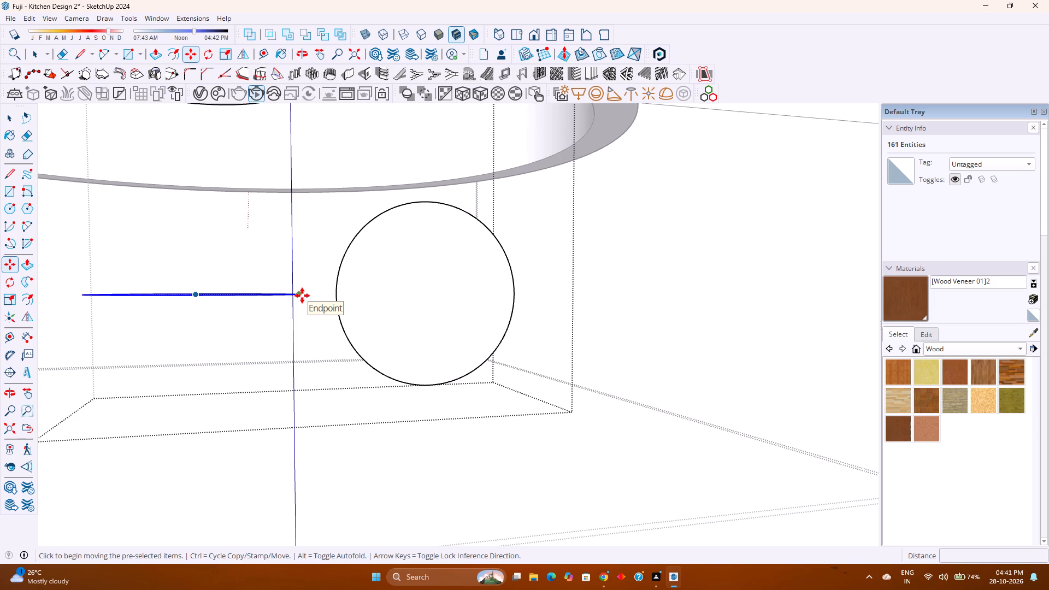
click(302, 296)
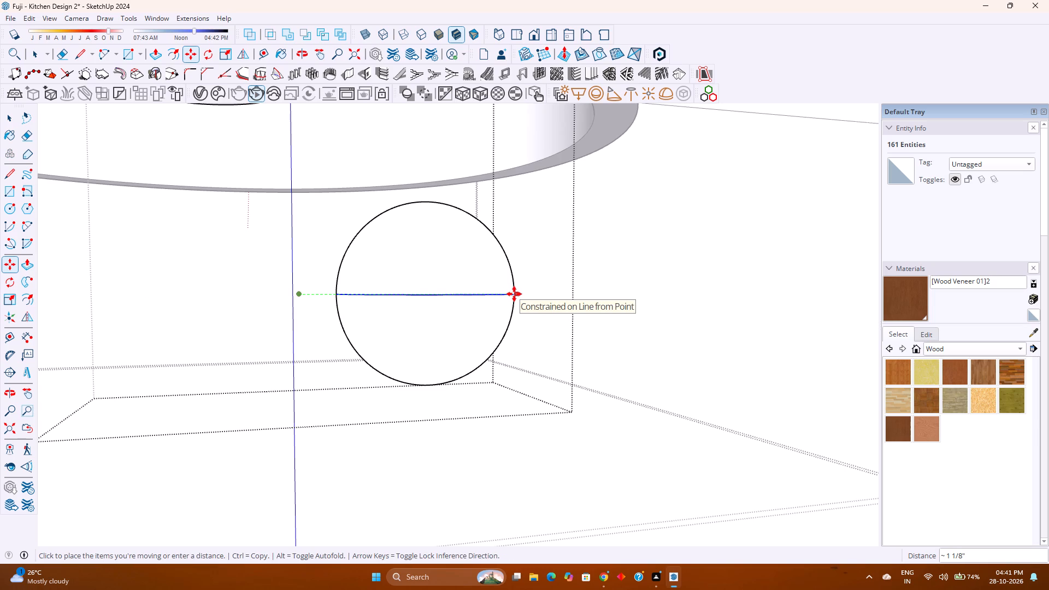
click(514, 294)
middle_drag(465, 315, 510, 367)
key(space)
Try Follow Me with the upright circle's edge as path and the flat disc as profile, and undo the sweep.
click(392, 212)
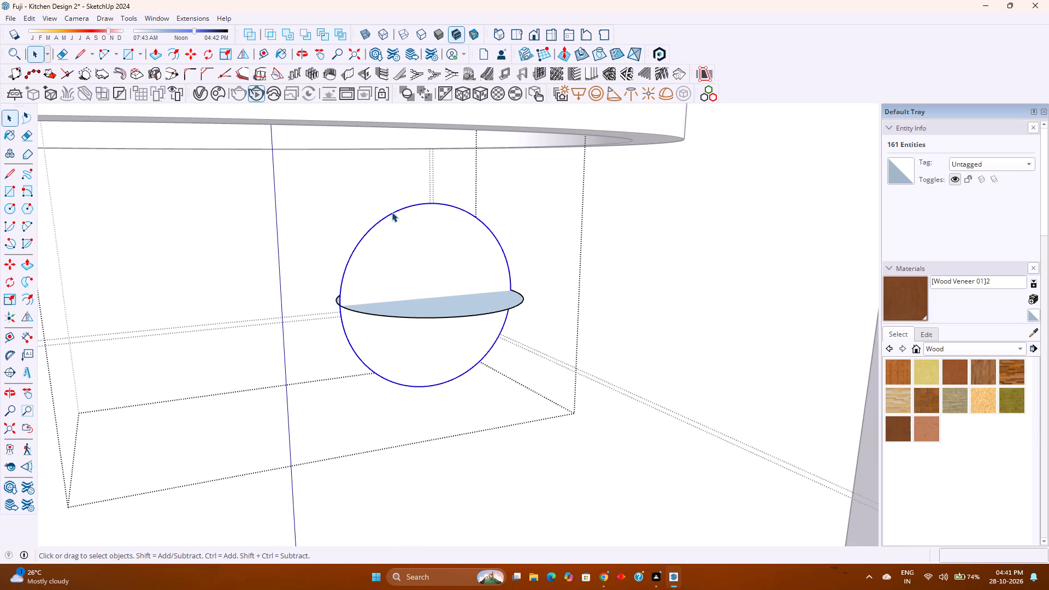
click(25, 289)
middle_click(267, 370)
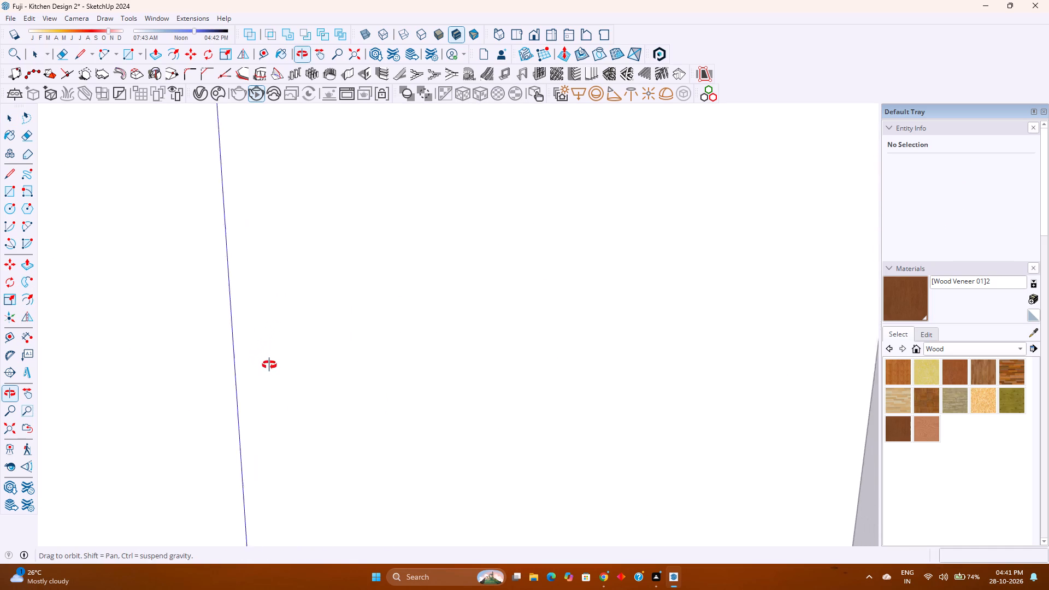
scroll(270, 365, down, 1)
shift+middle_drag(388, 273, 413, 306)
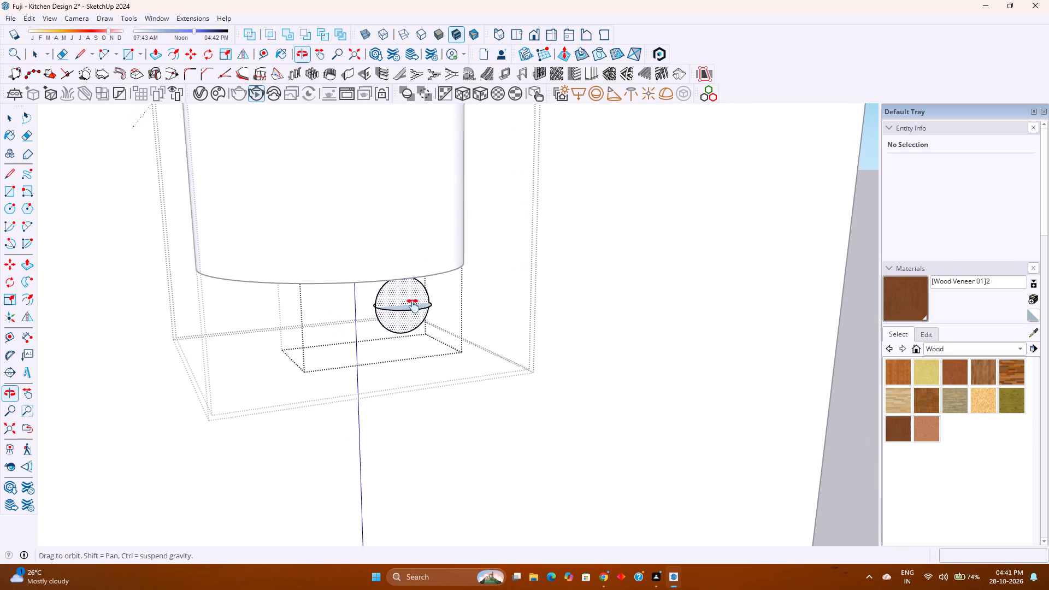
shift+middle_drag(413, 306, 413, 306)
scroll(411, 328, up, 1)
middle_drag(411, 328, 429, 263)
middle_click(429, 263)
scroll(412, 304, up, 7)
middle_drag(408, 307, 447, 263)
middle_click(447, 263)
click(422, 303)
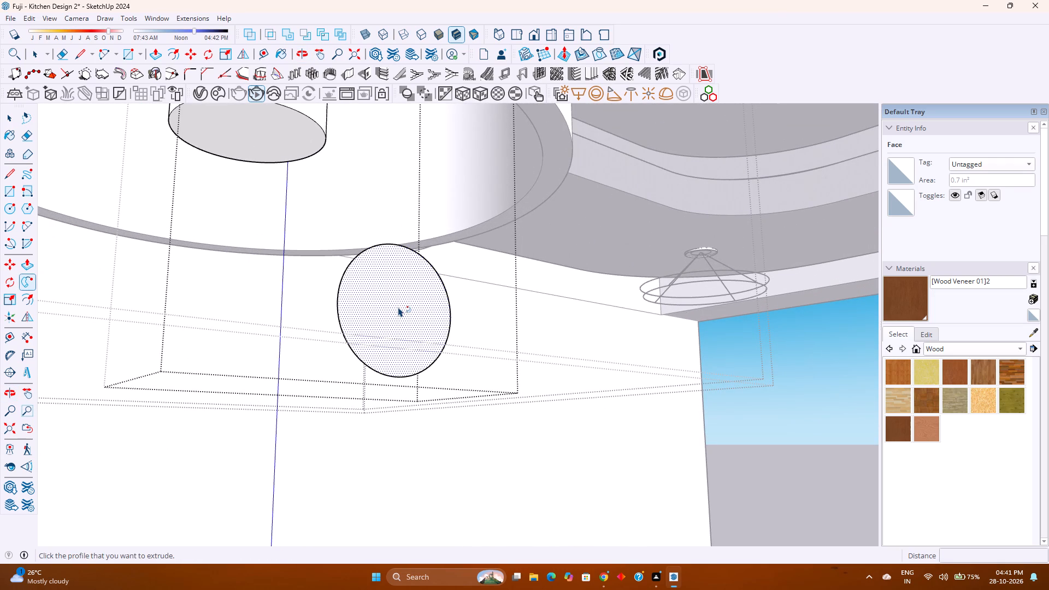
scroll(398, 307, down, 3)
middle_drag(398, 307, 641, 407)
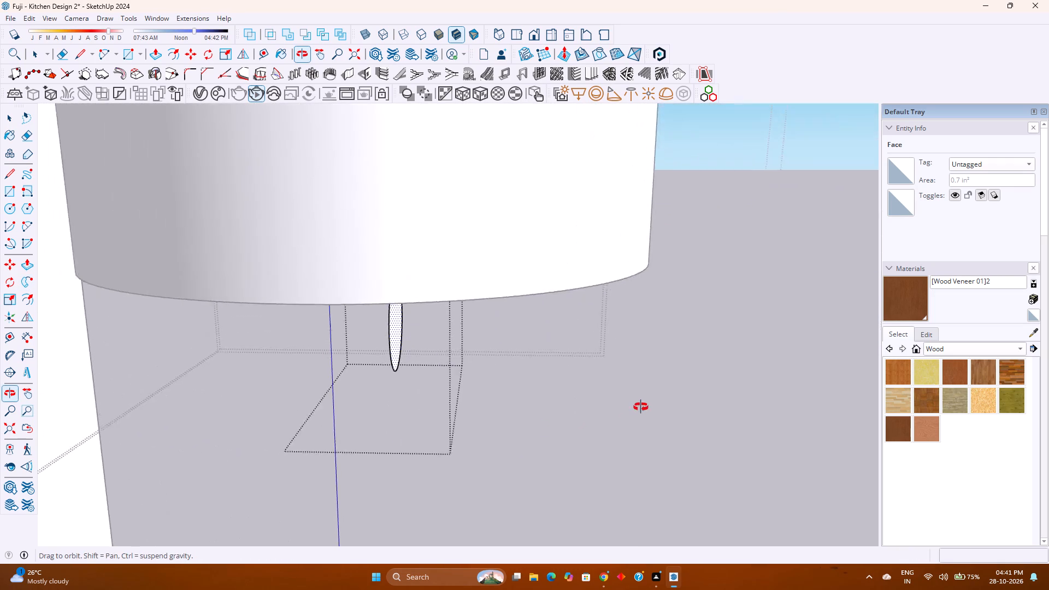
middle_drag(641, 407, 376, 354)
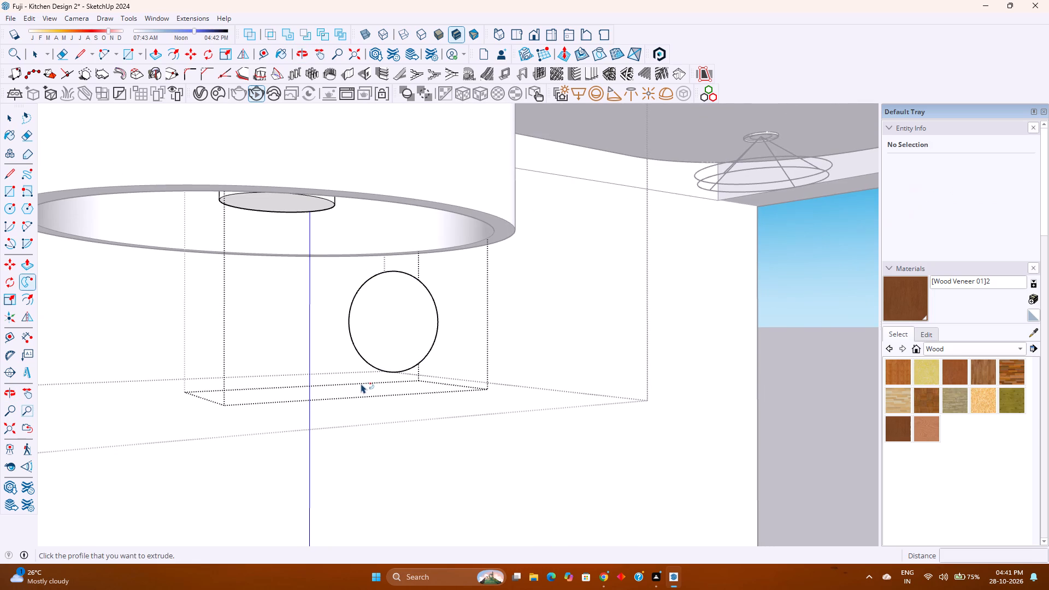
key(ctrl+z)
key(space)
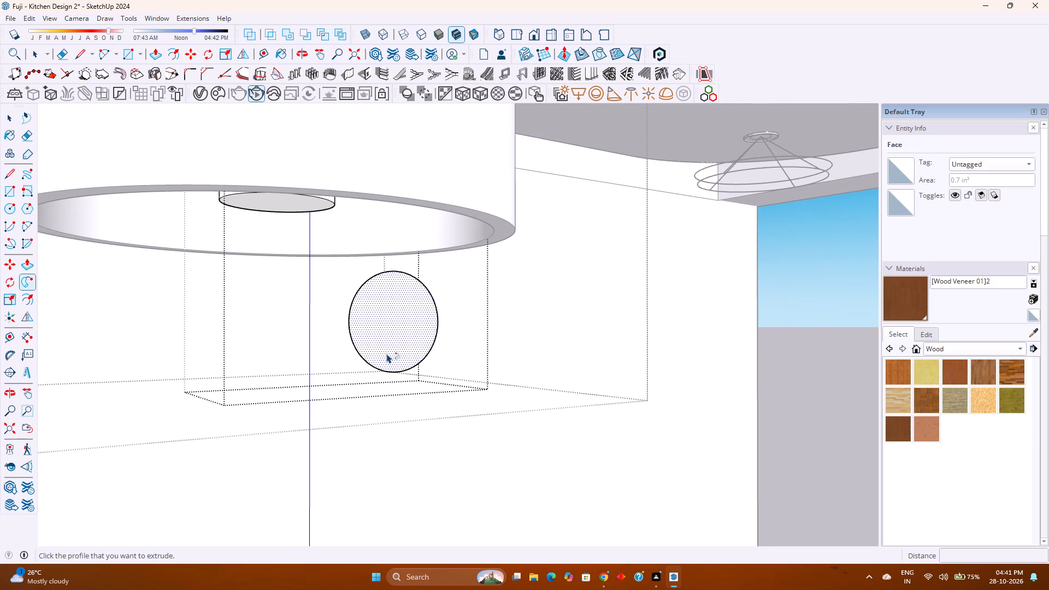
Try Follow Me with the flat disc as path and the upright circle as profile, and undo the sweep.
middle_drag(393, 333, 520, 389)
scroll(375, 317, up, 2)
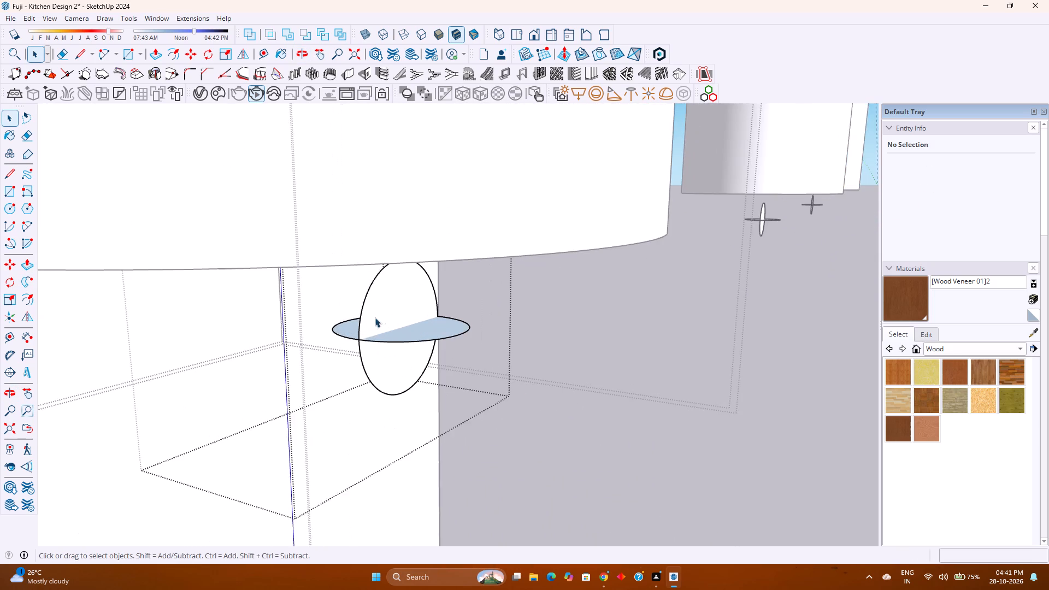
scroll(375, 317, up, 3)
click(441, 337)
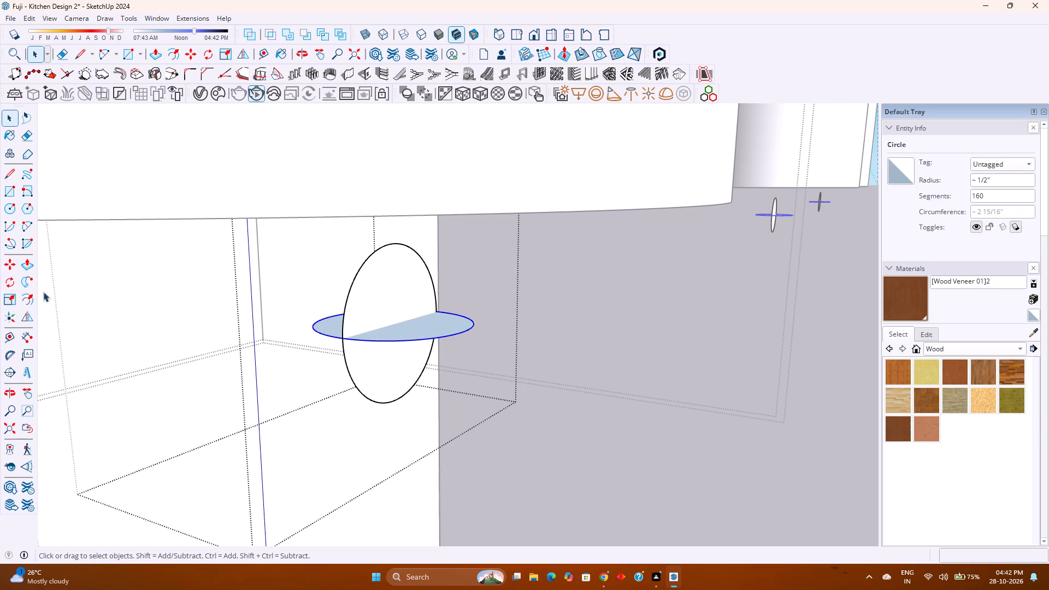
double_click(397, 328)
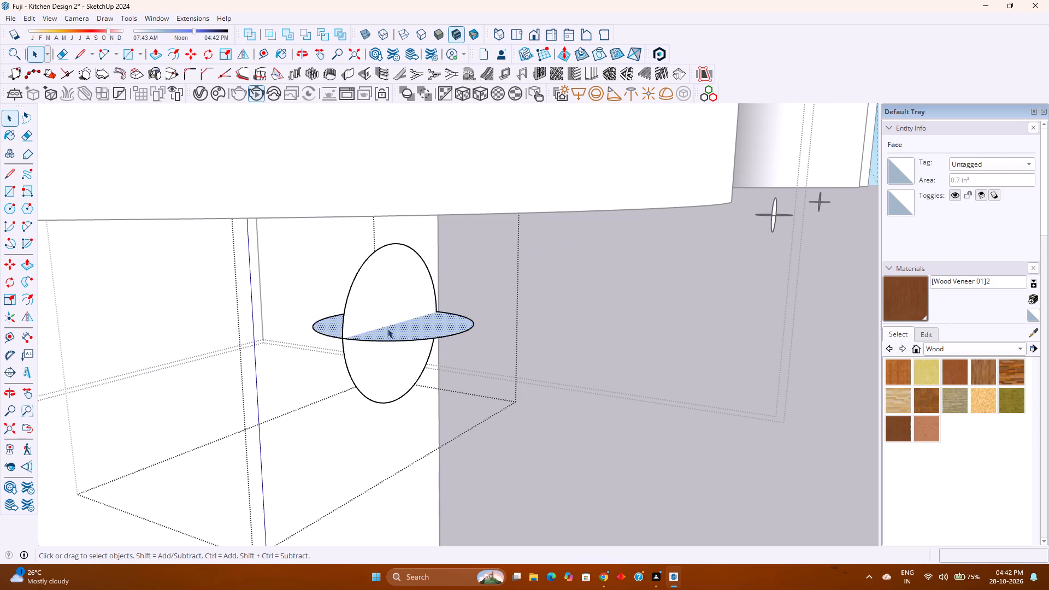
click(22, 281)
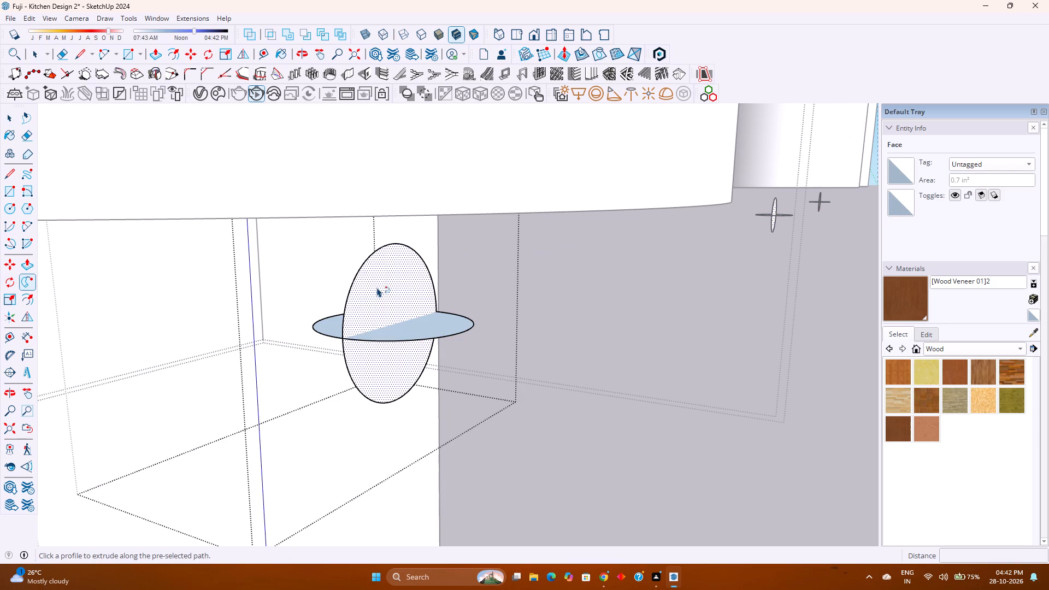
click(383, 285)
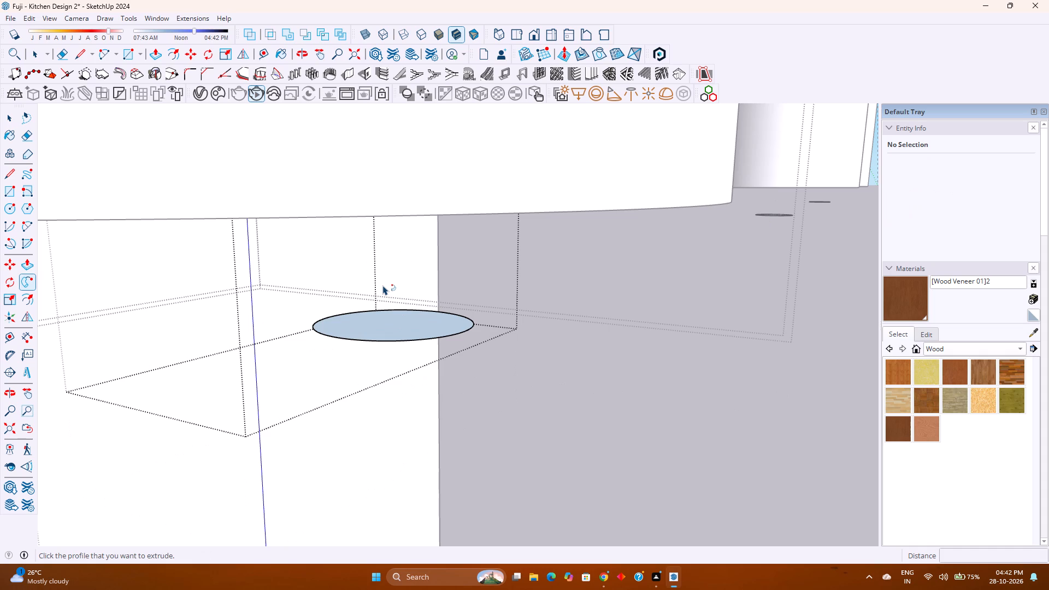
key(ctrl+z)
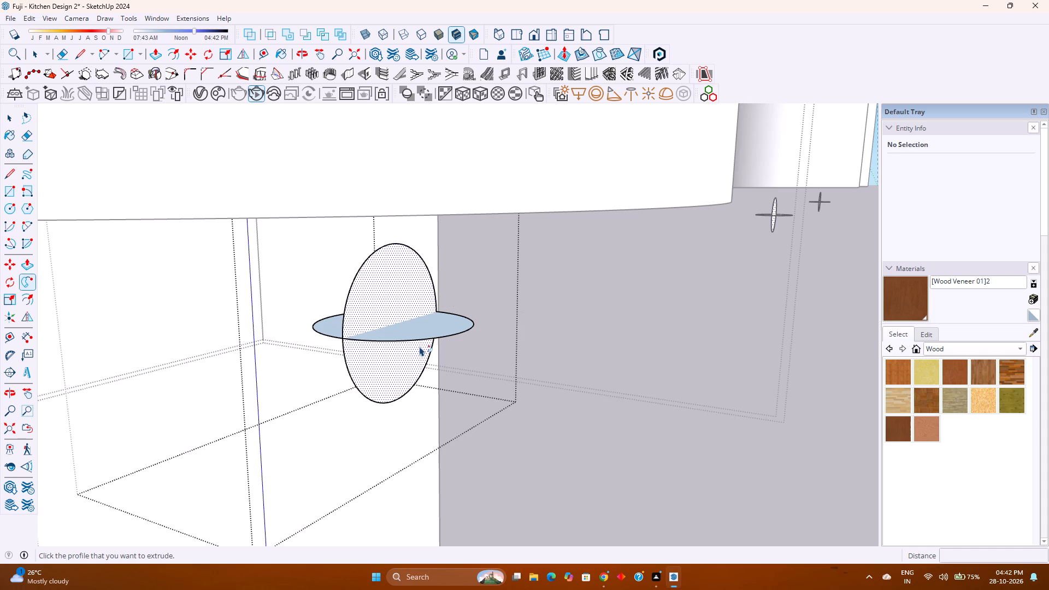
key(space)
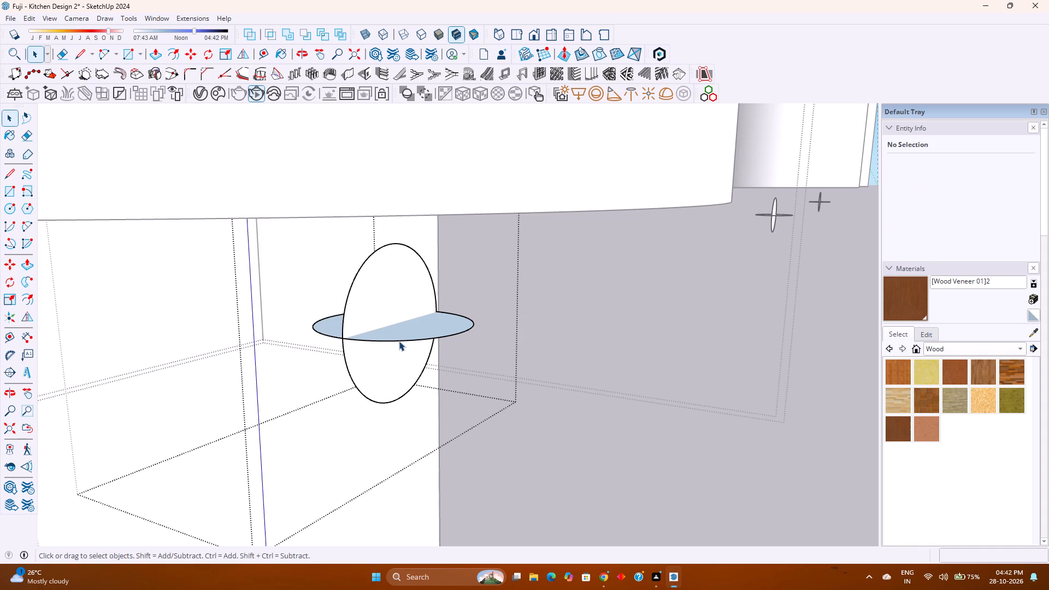
Draw a line about 15/16" long across the flat disc where it meets the upright circle, splitting it in half.
middle_drag(399, 340, 380, 268)
middle_click(380, 261)
middle_click(380, 255)
middle_click(380, 250)
scroll(420, 318, down, 3)
scroll(420, 290, up, 4)
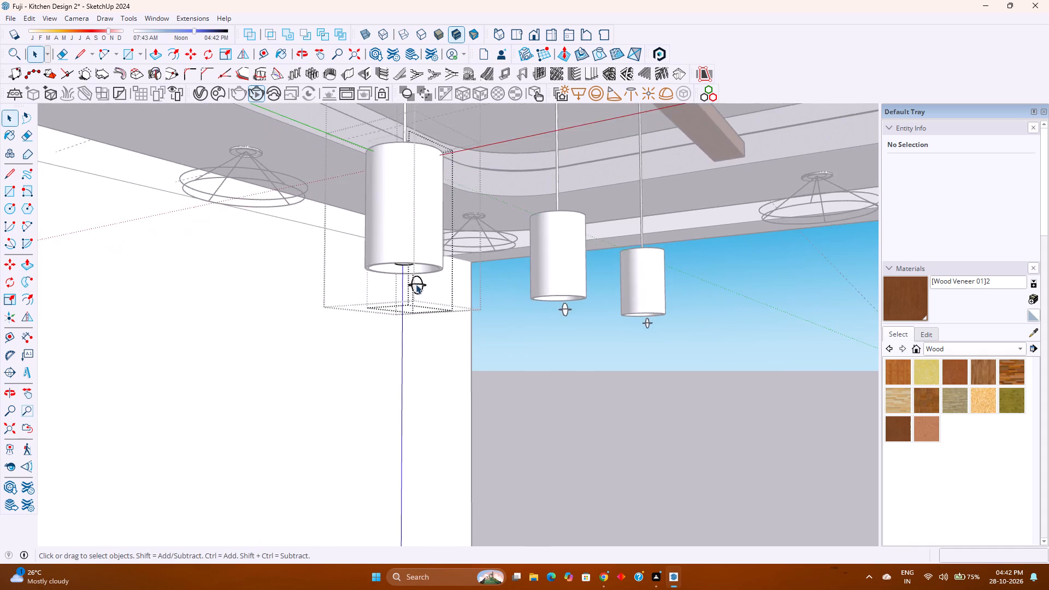
scroll(416, 284, up, 20)
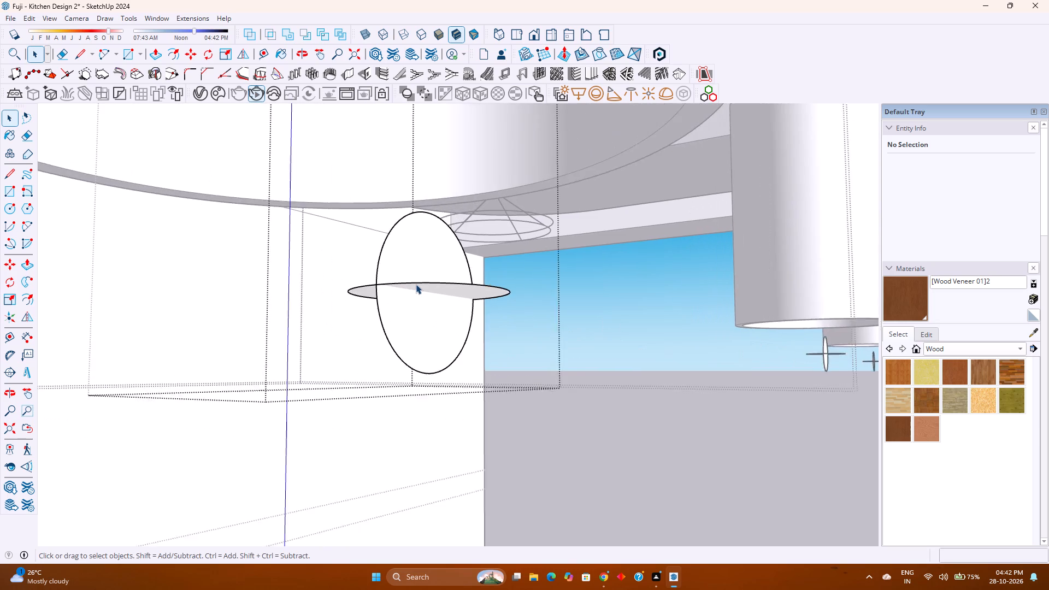
scroll(416, 284, up, 1)
middle_drag(417, 284, 446, 241)
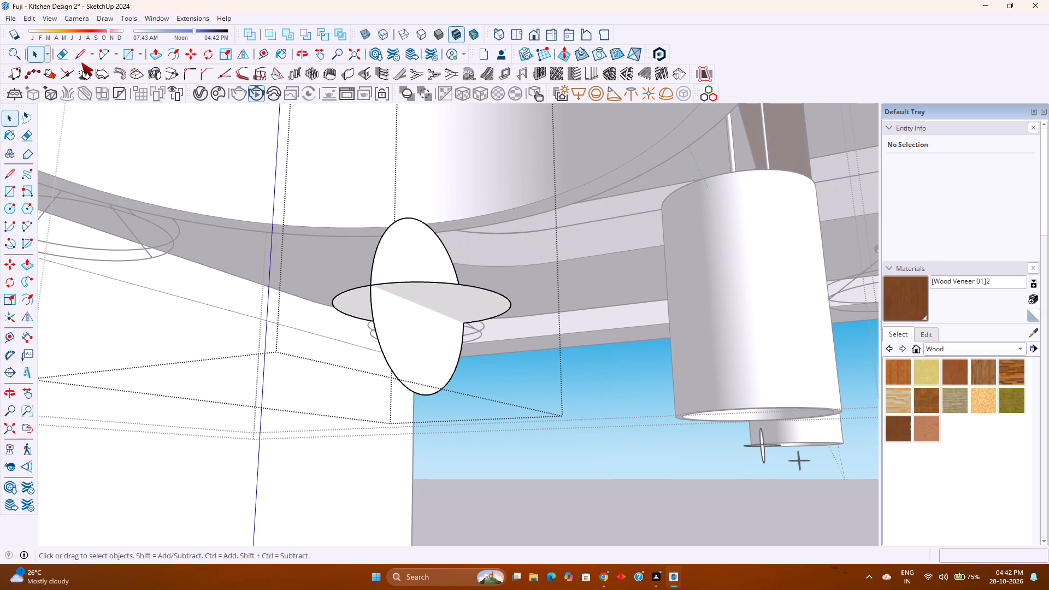
click(79, 57)
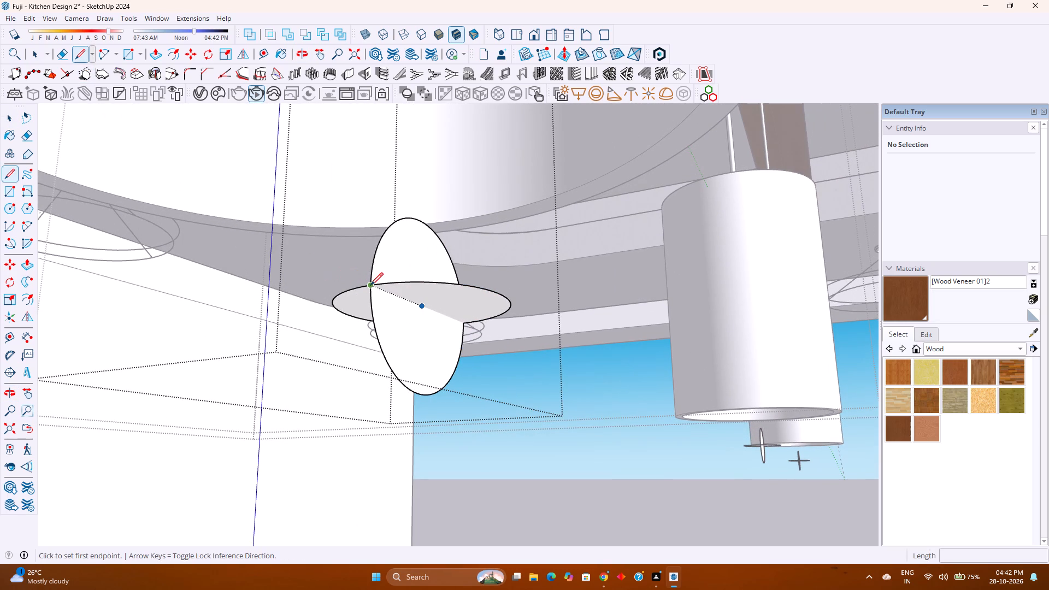
click(370, 285)
click(464, 322)
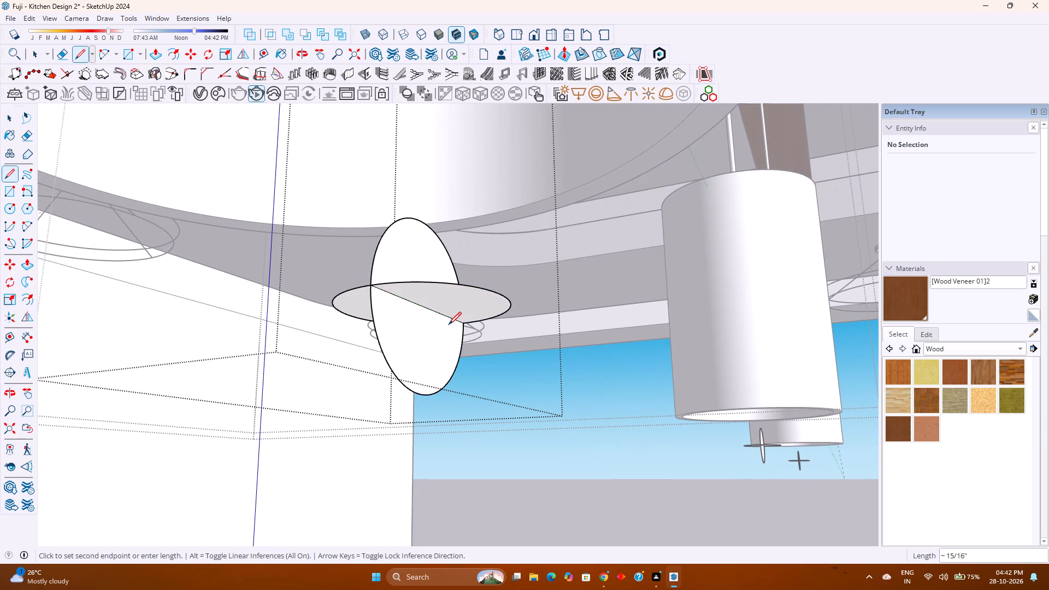
key(space)
Delete one half of the flat disc's face, on one side of the upright circle.
middle_drag(373, 305, 450, 305)
middle_drag(476, 304, 561, 304)
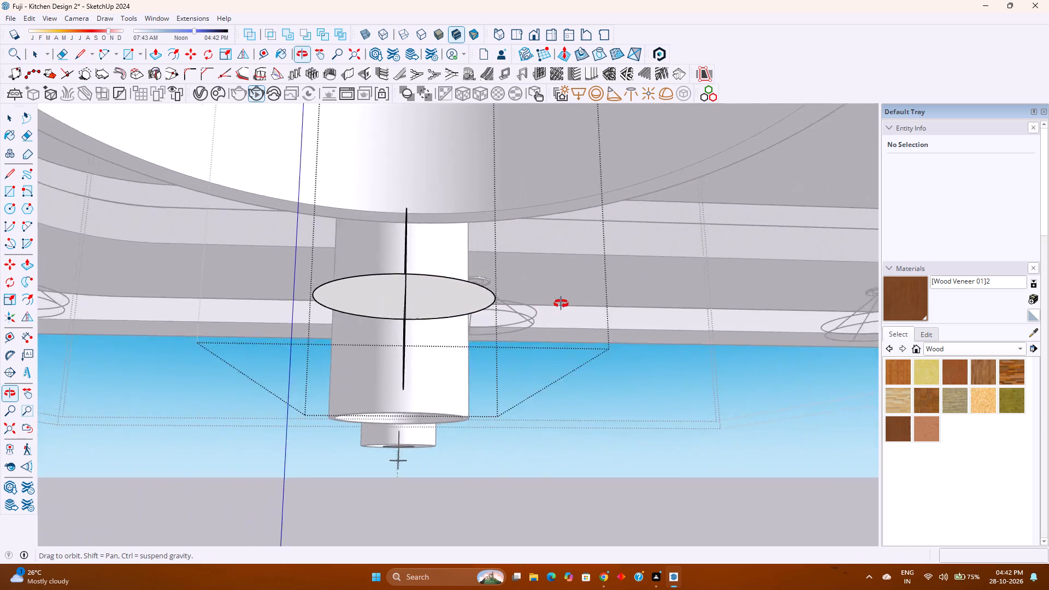
middle_drag(561, 304, 575, 398)
middle_click(574, 398)
click(363, 317)
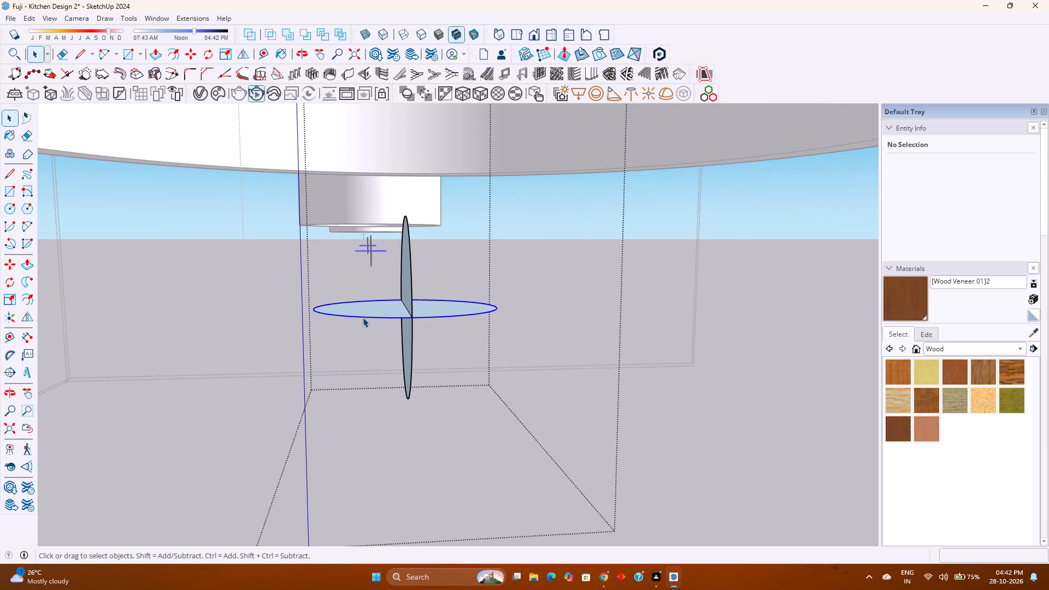
triple_click(363, 317)
click(363, 317)
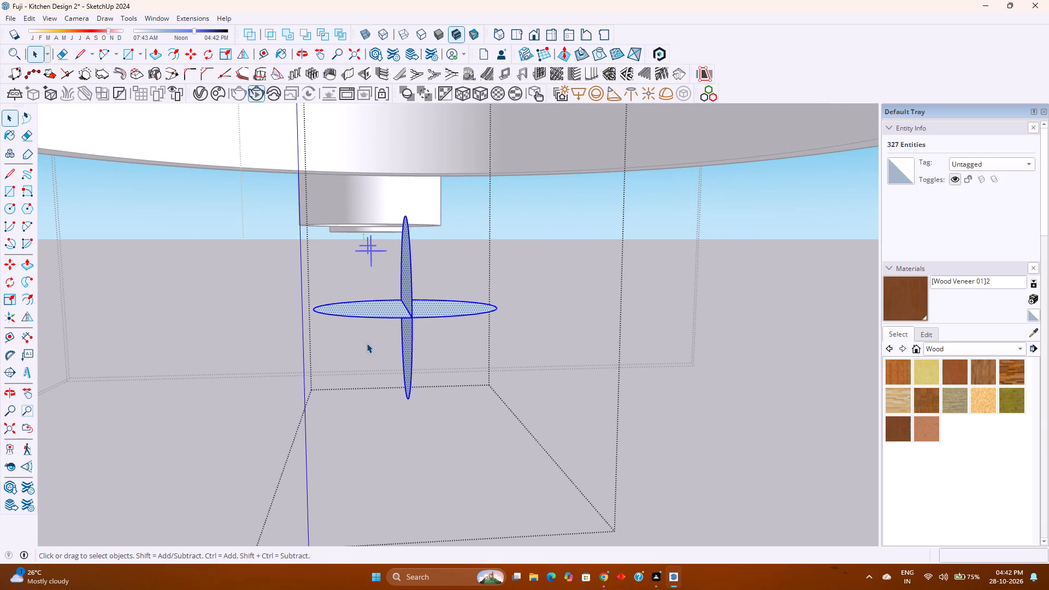
click(367, 343)
click(375, 309)
key(Delete)
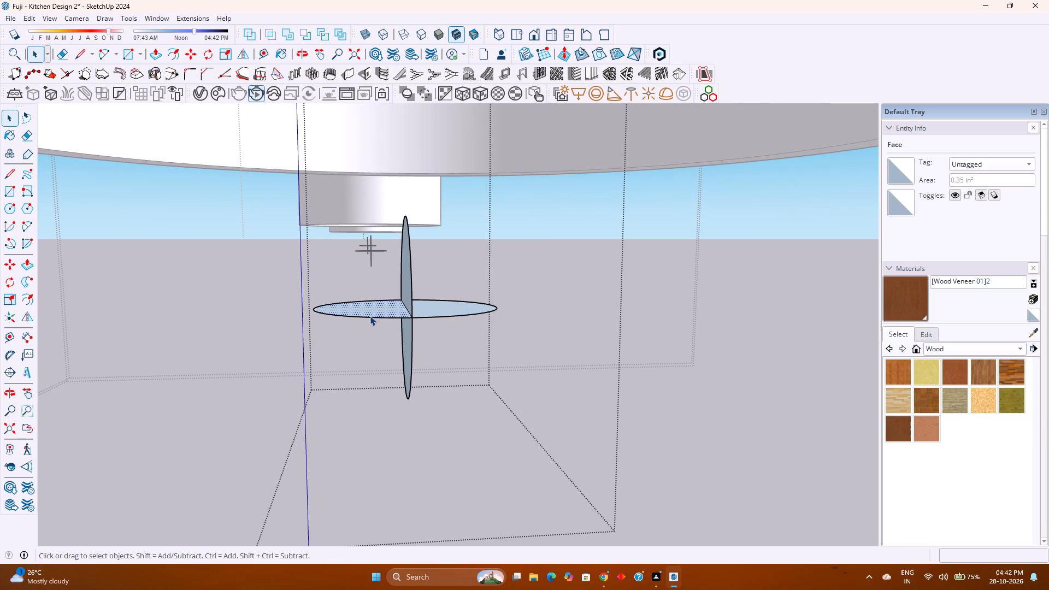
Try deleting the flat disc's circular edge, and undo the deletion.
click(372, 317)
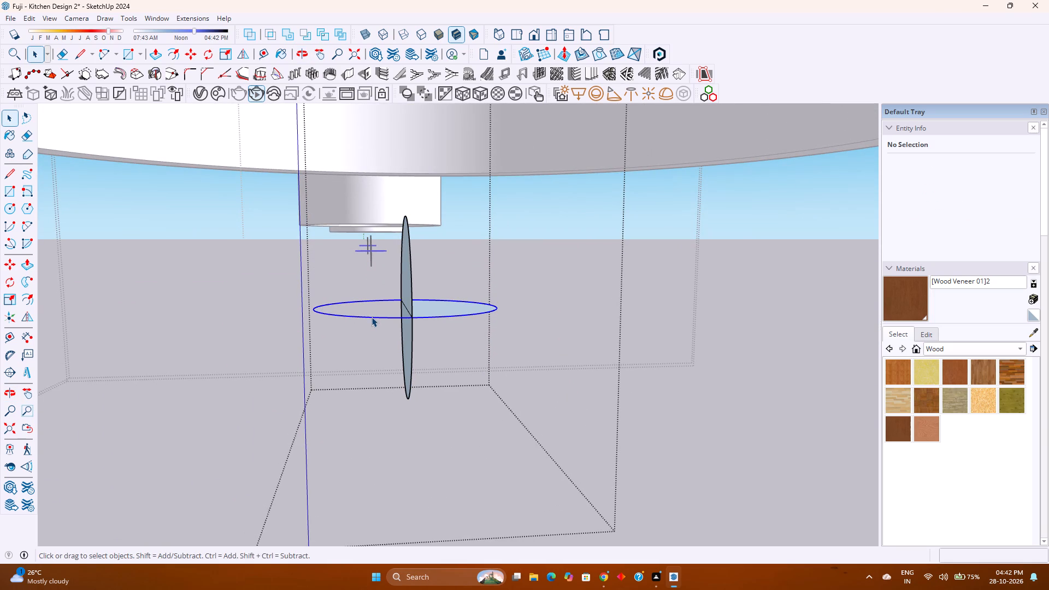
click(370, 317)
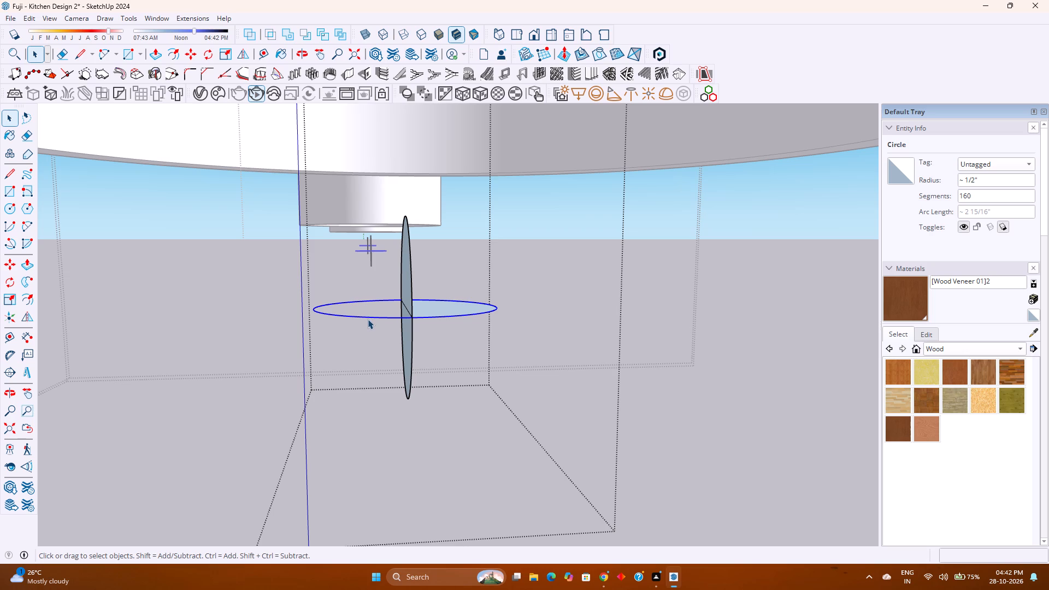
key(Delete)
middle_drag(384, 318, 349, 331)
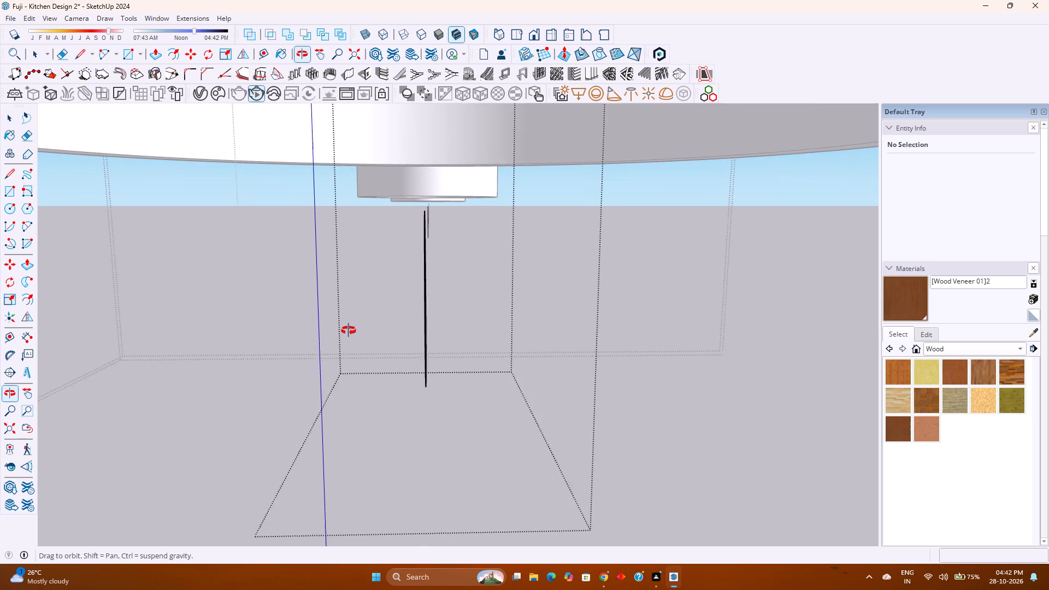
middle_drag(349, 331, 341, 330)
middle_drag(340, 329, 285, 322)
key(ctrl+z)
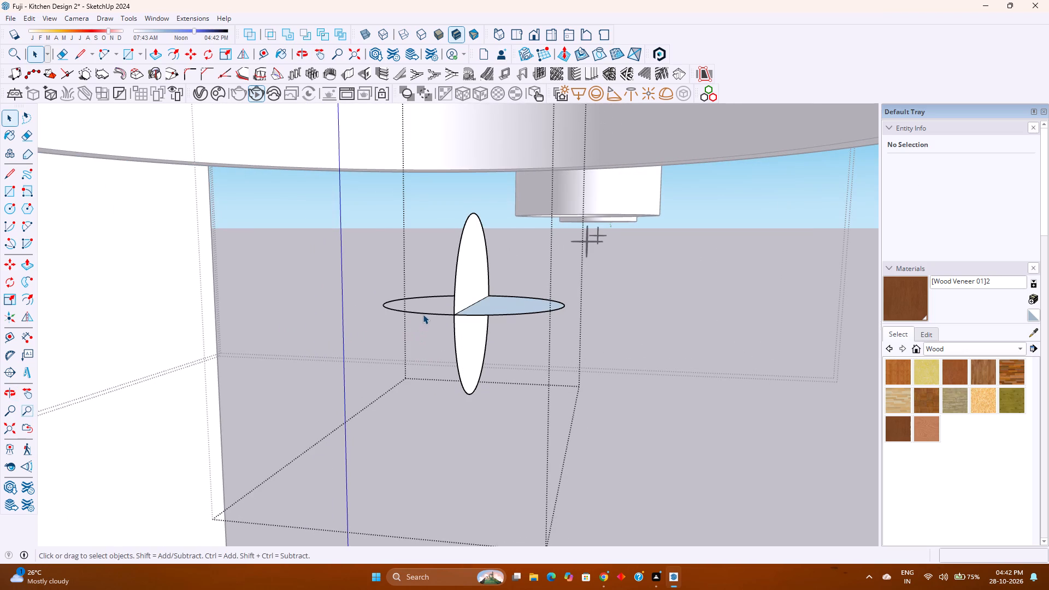
Explode the flat disc's circular edge into separate segments.
click(423, 314)
right_click(423, 314)
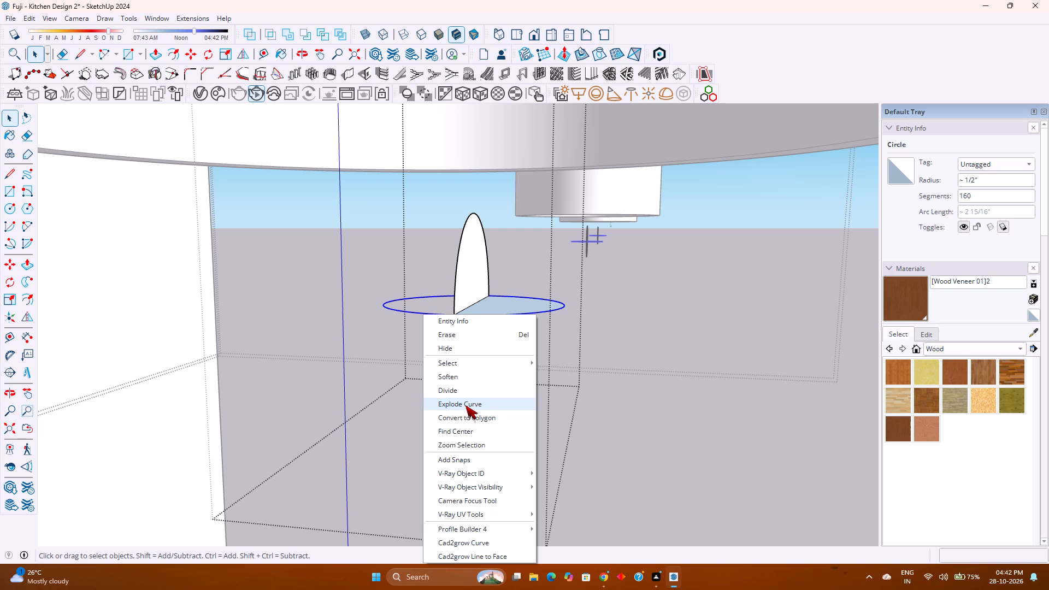
click(465, 405)
Erase the flat disc's leftover edge segments beyond the upright circle, on the side without a face.
click(409, 314)
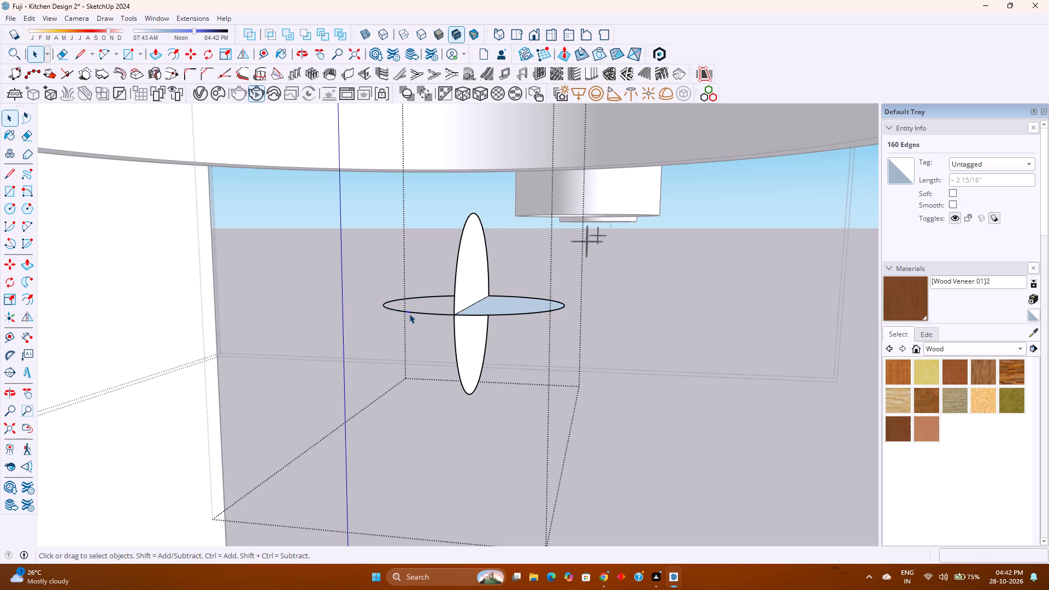
key(e)
middle_drag(415, 323, 427, 326)
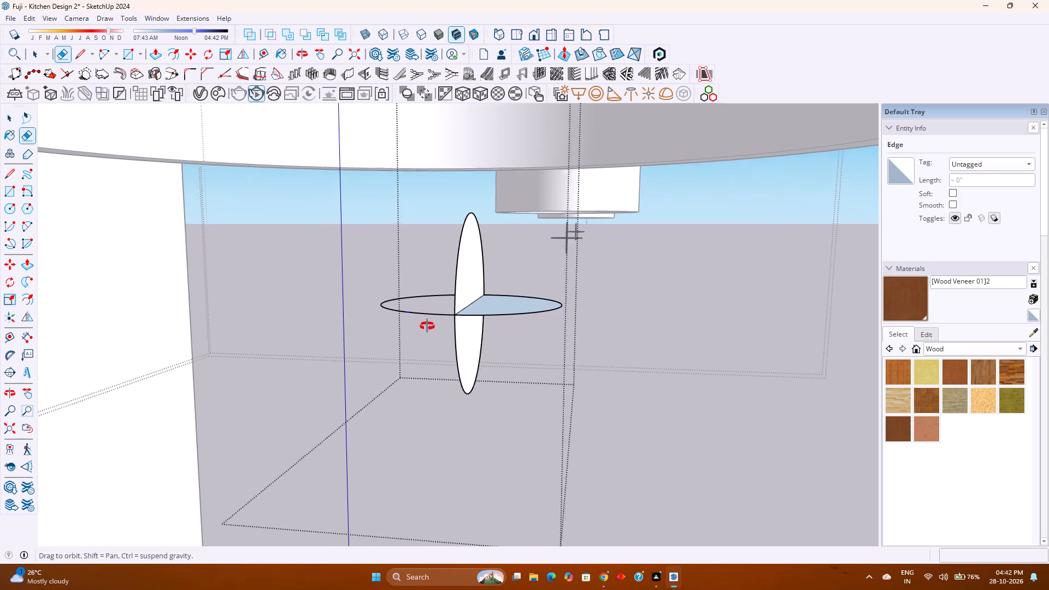
middle_drag(427, 326, 455, 350)
middle_click(455, 351)
click(443, 315)
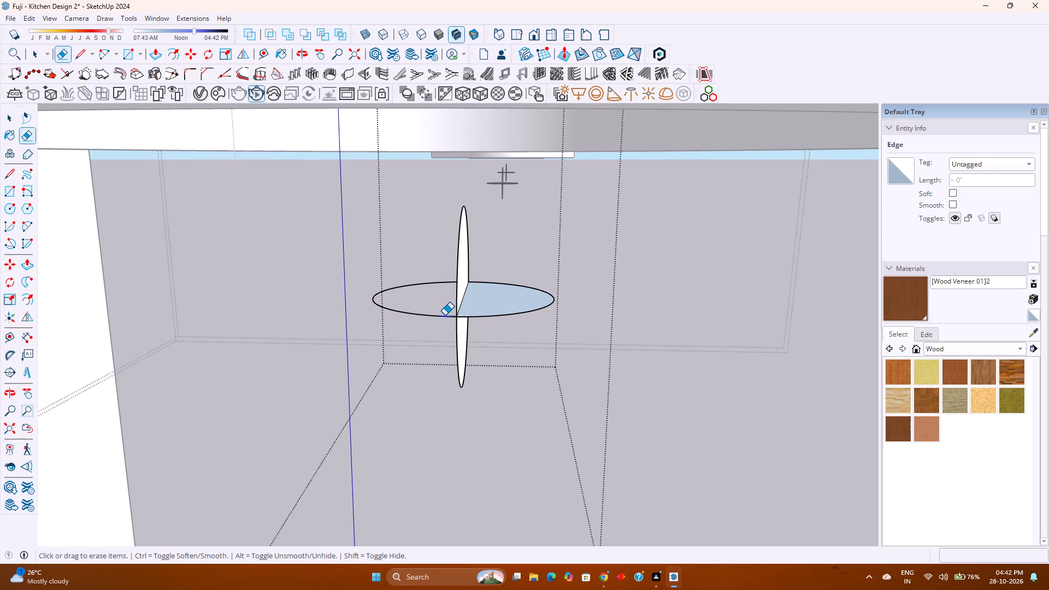
drag(445, 316, 413, 324)
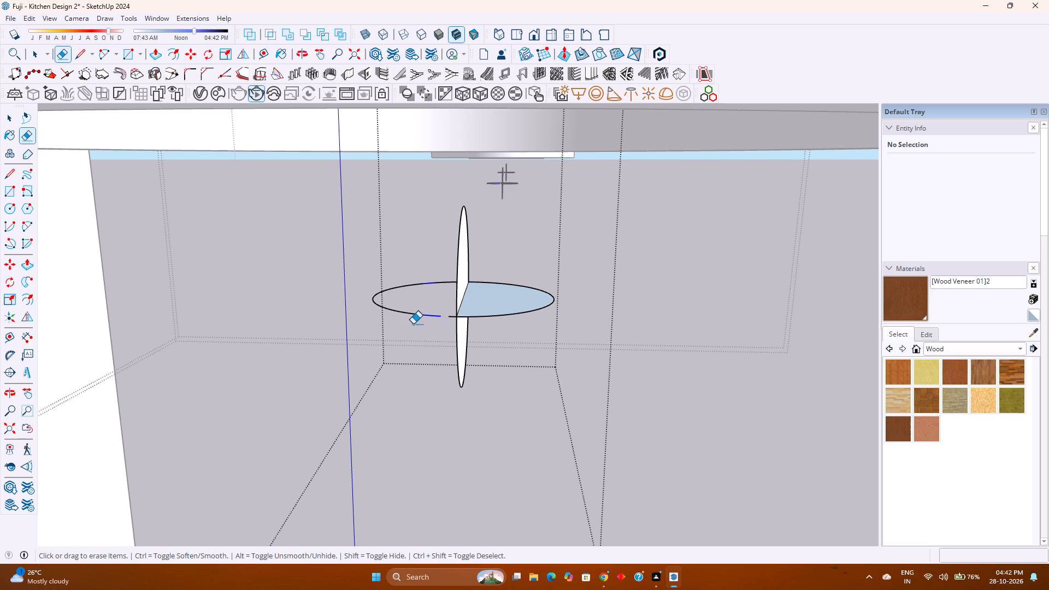
drag(413, 324, 393, 296)
drag(393, 296, 391, 291)
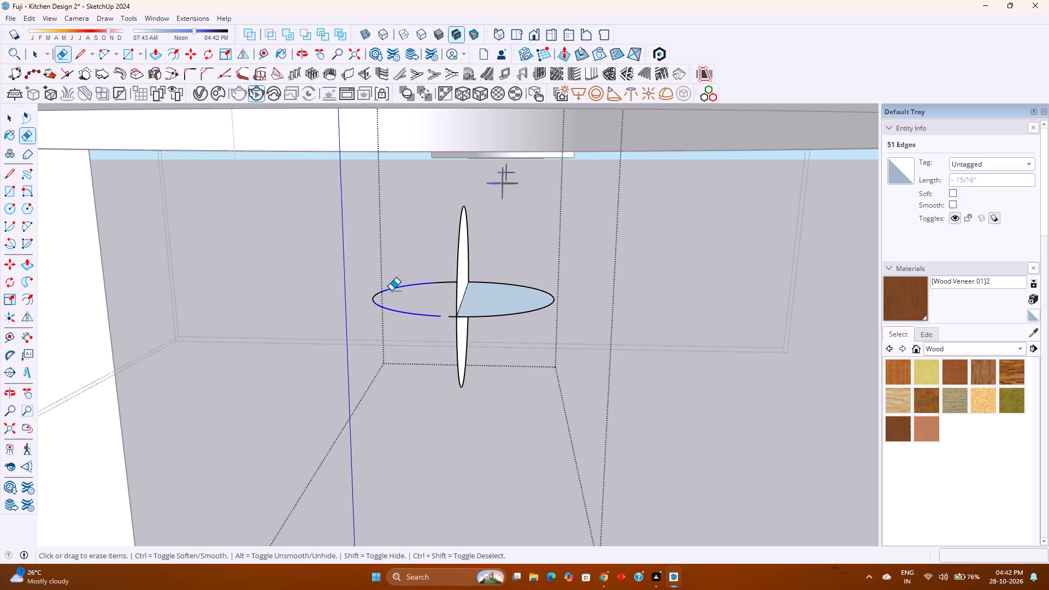
drag(391, 291, 392, 284)
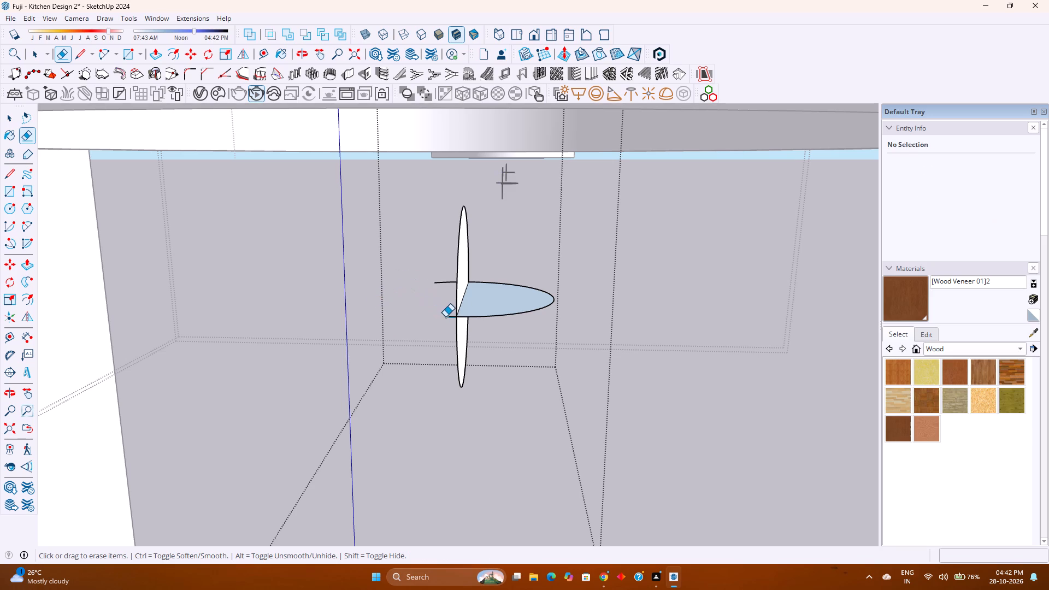
click(451, 317)
drag(445, 281, 434, 282)
Erase the remaining short stray segments of the disc's edge sticking out past the upright circle.
scroll(431, 292, up, 6)
middle_drag(435, 292, 450, 296)
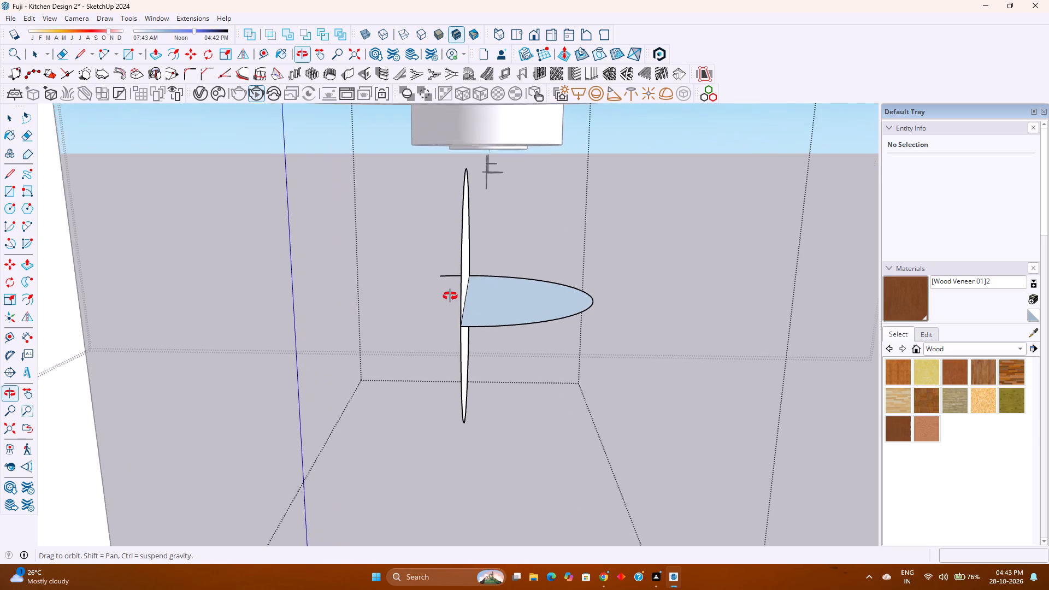
middle_drag(450, 296, 460, 298)
middle_click(460, 298)
middle_click(462, 298)
drag(438, 272, 425, 272)
drag(425, 272, 417, 274)
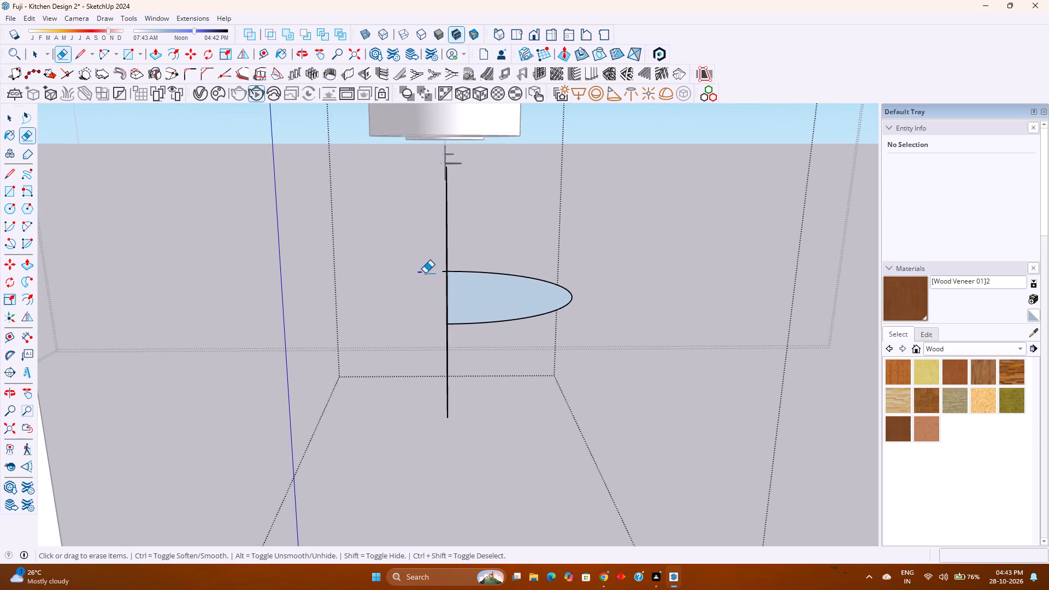
middle_drag(425, 272, 440, 274)
middle_click(440, 274)
scroll(432, 270, up, 5)
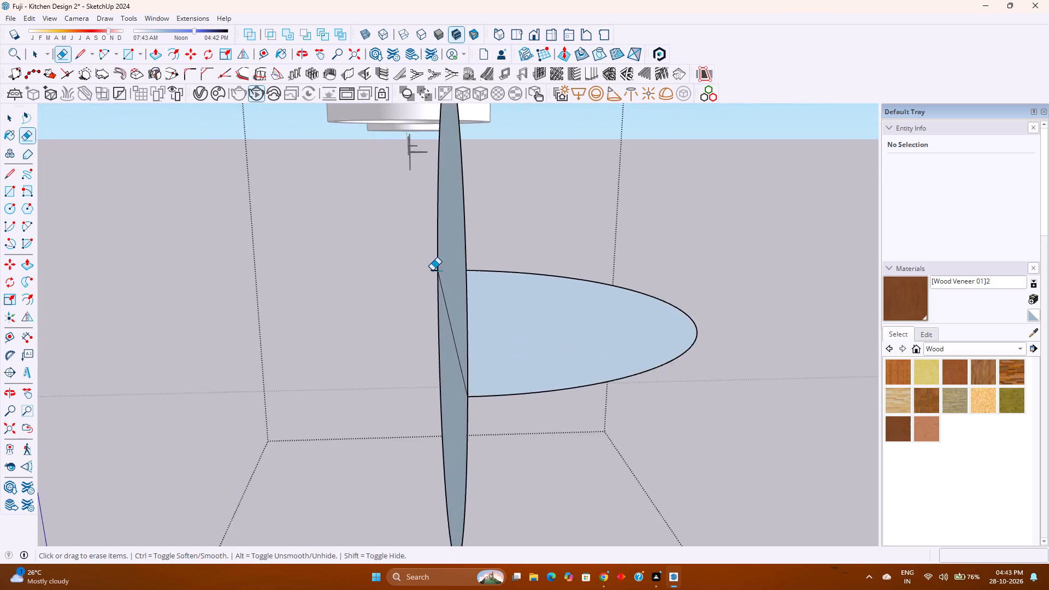
scroll(432, 270, up, 5)
click(432, 270)
scroll(376, 307, down, 7)
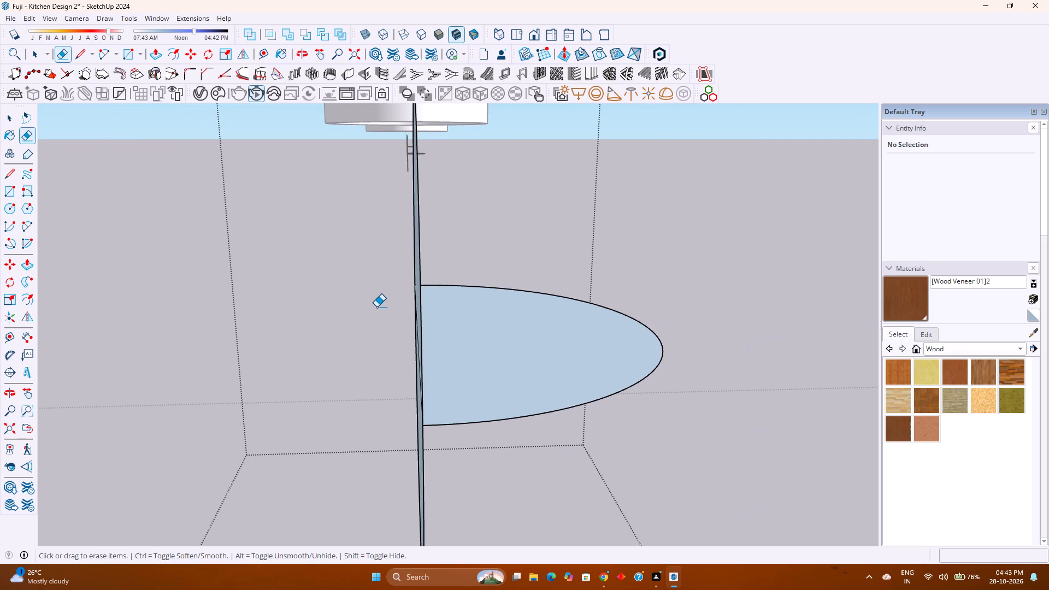
Weld the half disc's exploded arc segments and its straight dividing edge into one curve.
key(space)
click(552, 295)
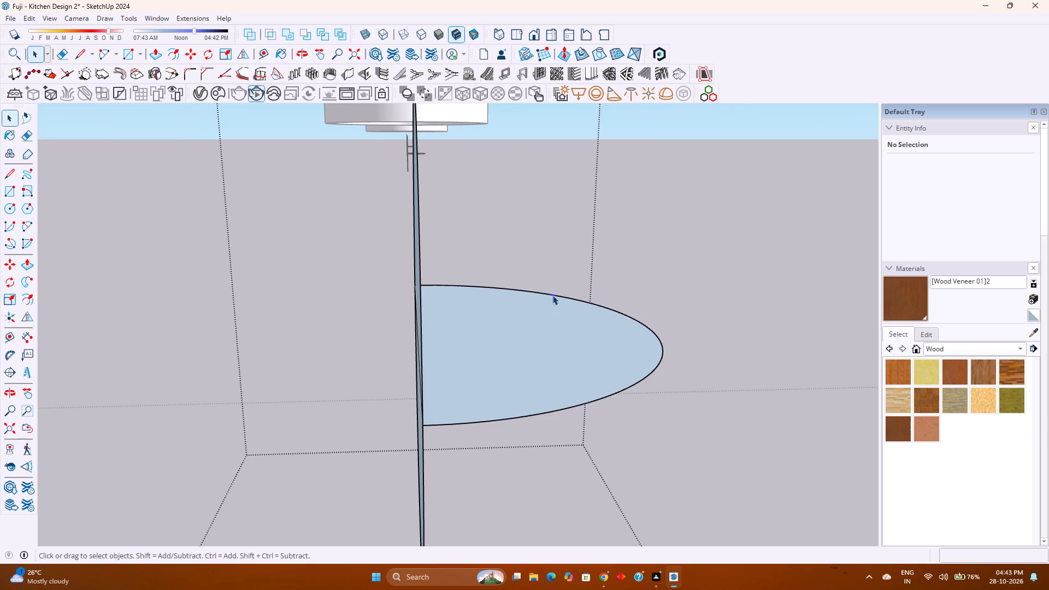
double_click(531, 321)
right_click(527, 328)
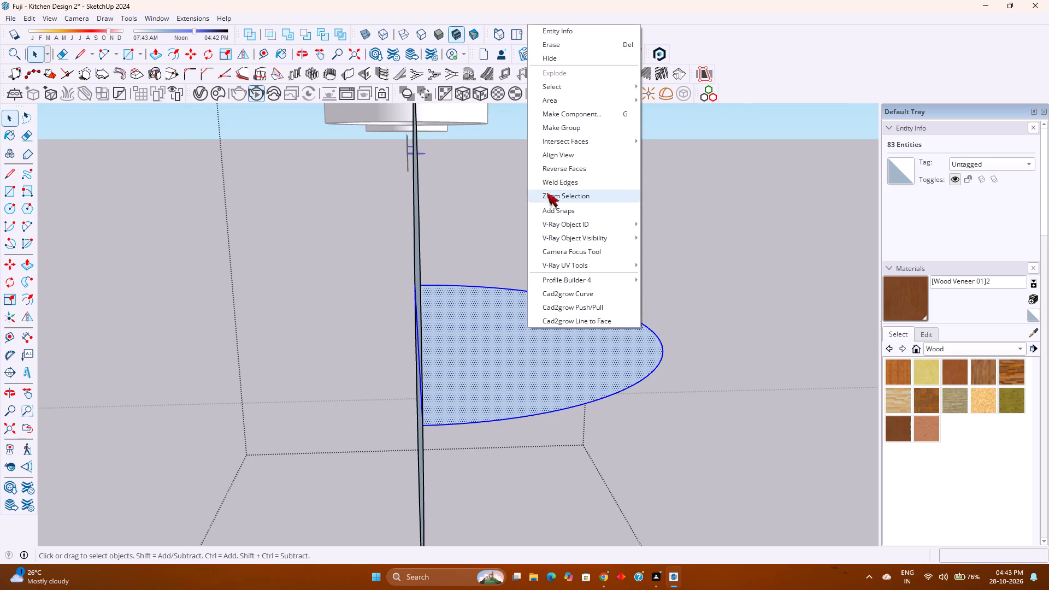
click(571, 181)
click(531, 415)
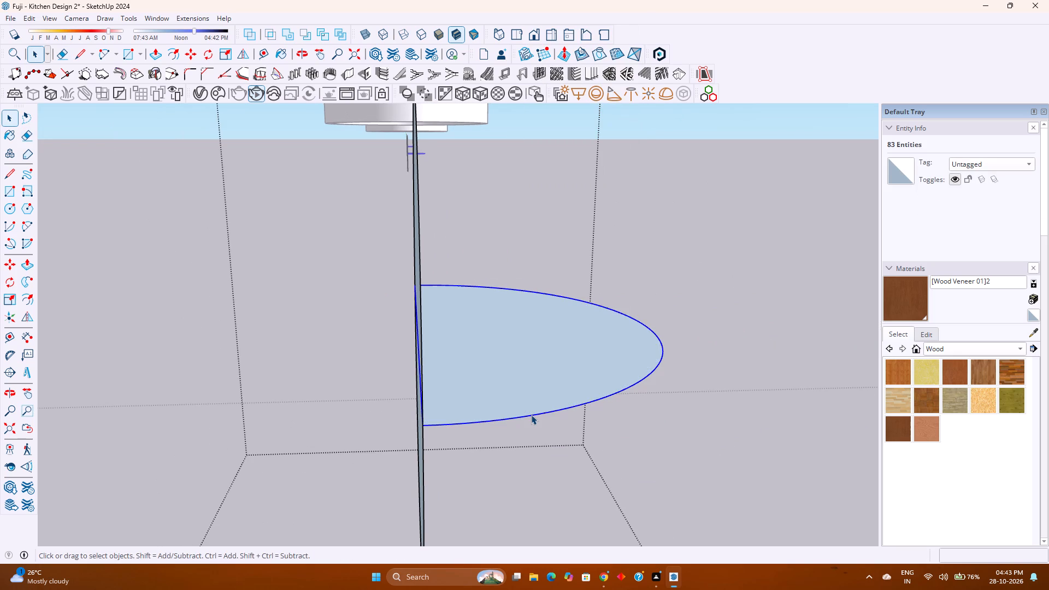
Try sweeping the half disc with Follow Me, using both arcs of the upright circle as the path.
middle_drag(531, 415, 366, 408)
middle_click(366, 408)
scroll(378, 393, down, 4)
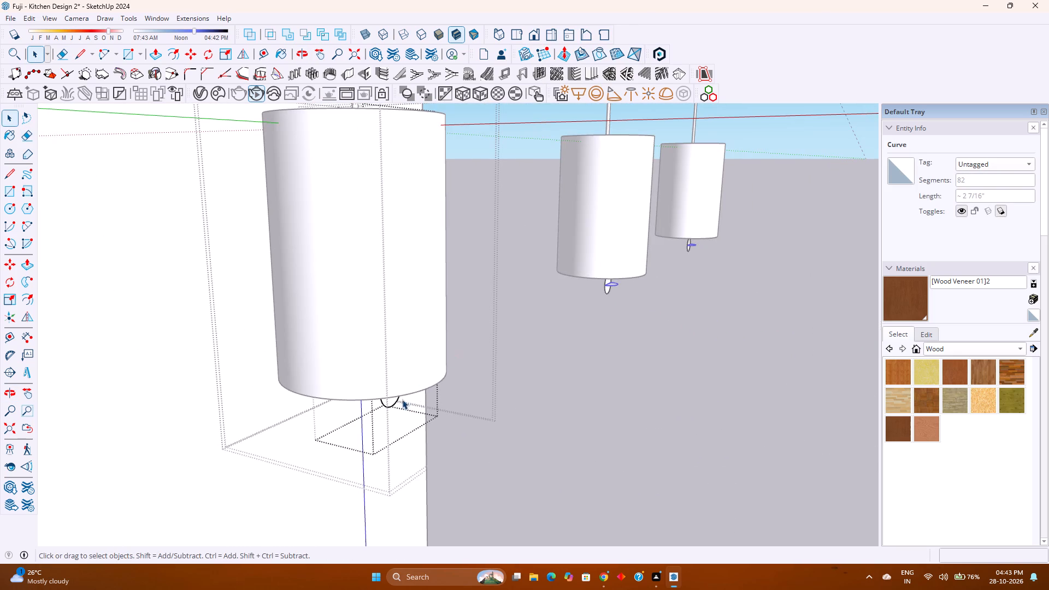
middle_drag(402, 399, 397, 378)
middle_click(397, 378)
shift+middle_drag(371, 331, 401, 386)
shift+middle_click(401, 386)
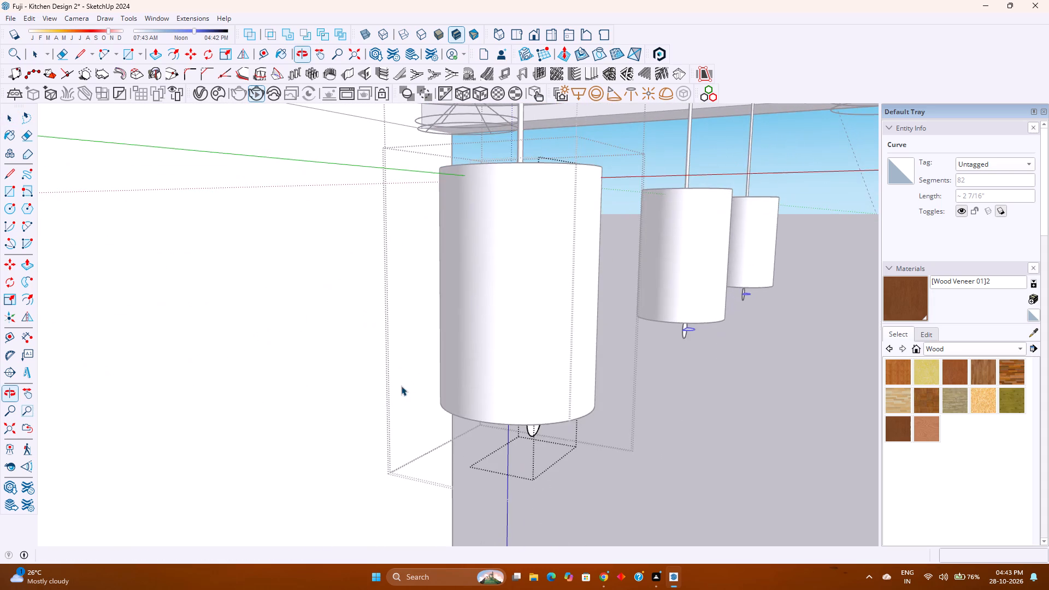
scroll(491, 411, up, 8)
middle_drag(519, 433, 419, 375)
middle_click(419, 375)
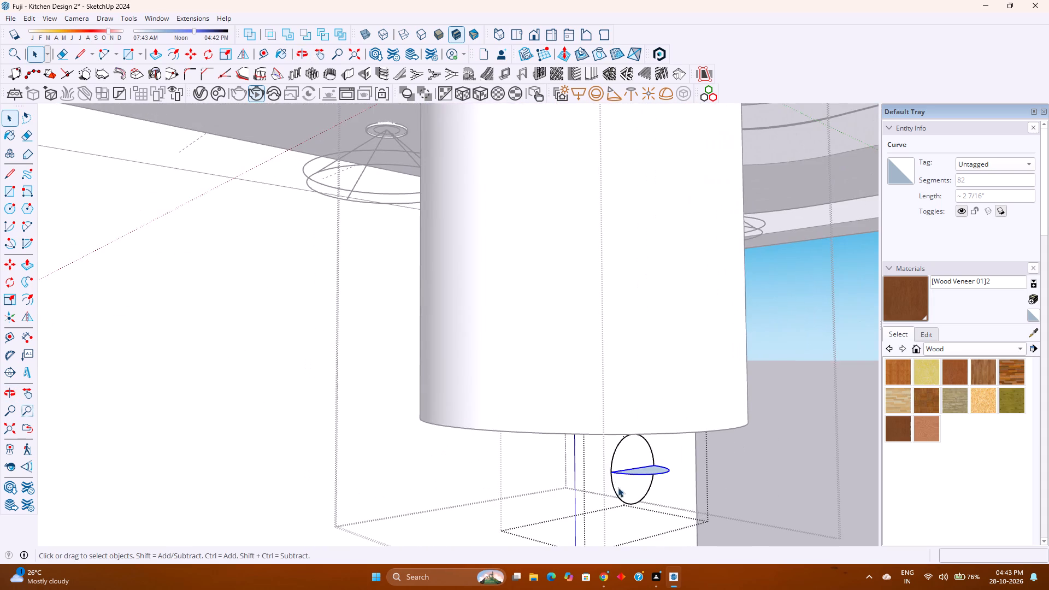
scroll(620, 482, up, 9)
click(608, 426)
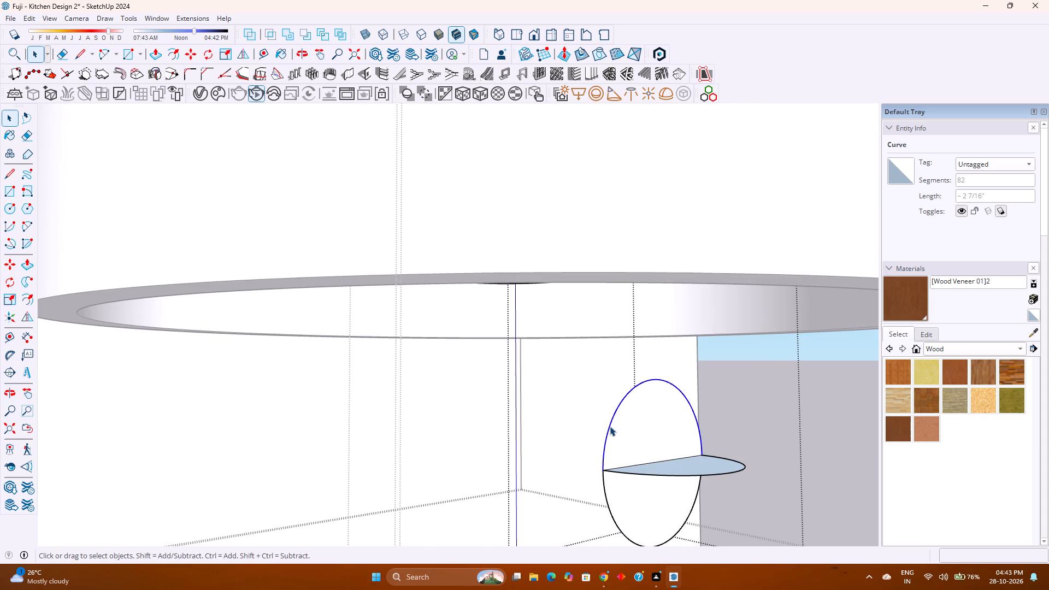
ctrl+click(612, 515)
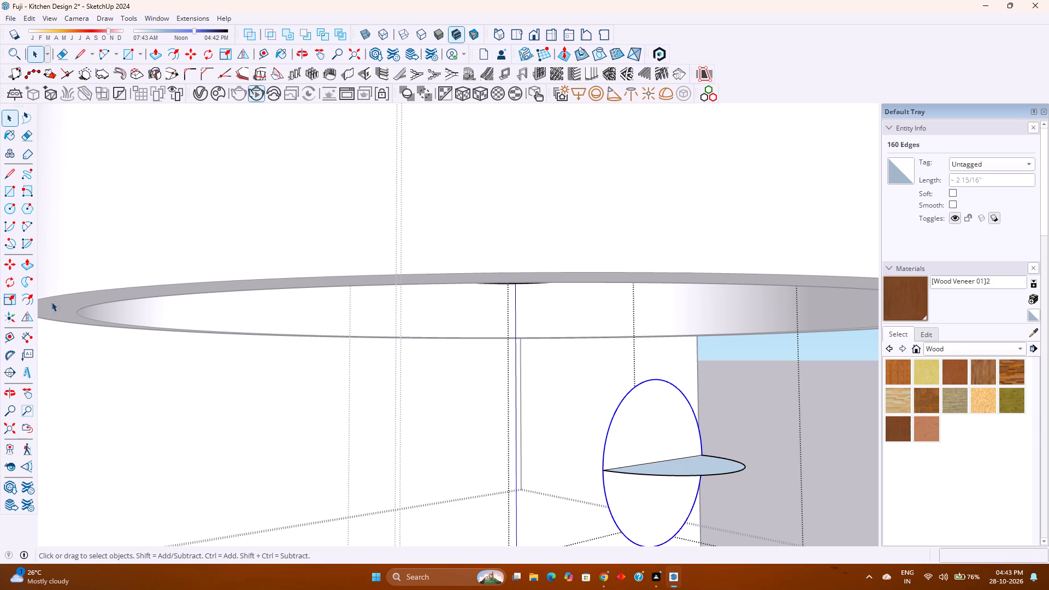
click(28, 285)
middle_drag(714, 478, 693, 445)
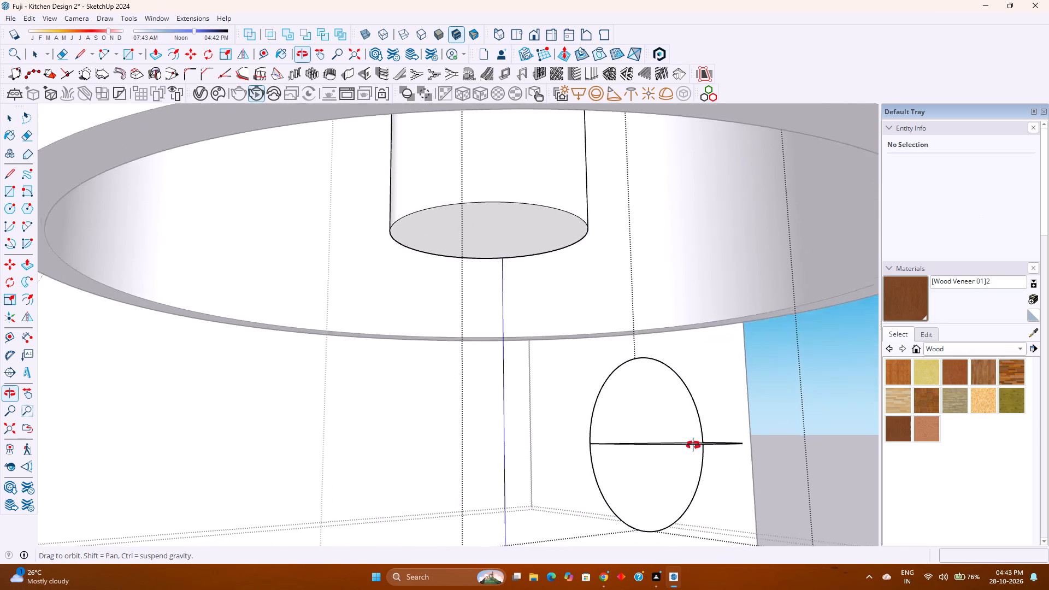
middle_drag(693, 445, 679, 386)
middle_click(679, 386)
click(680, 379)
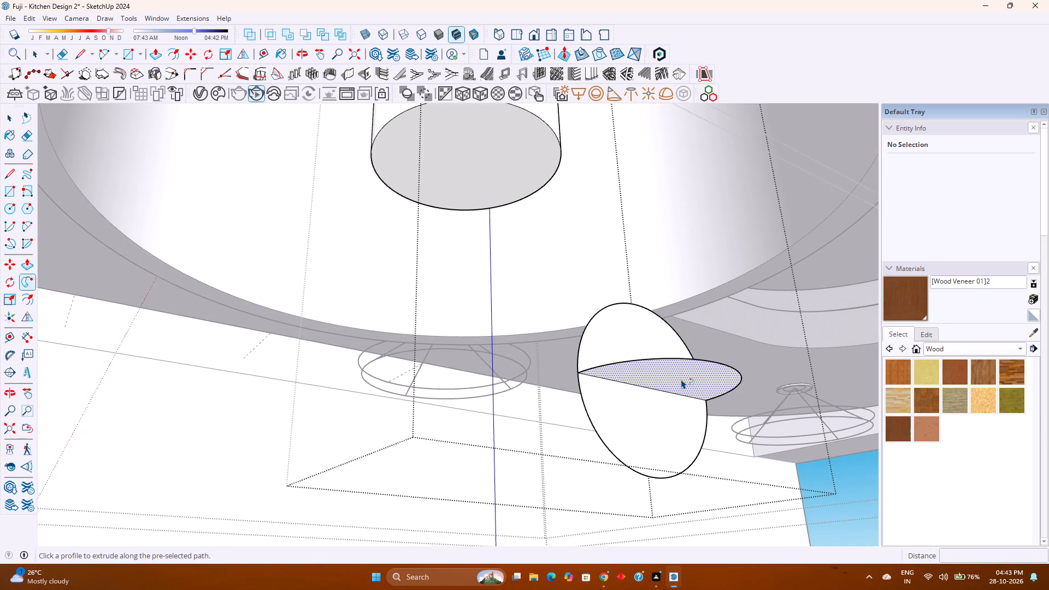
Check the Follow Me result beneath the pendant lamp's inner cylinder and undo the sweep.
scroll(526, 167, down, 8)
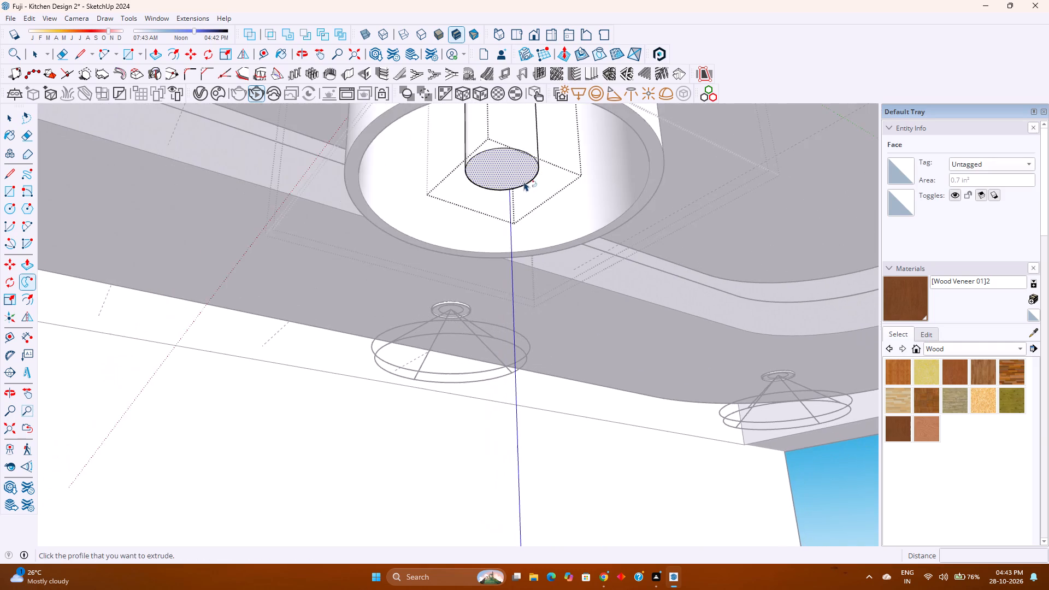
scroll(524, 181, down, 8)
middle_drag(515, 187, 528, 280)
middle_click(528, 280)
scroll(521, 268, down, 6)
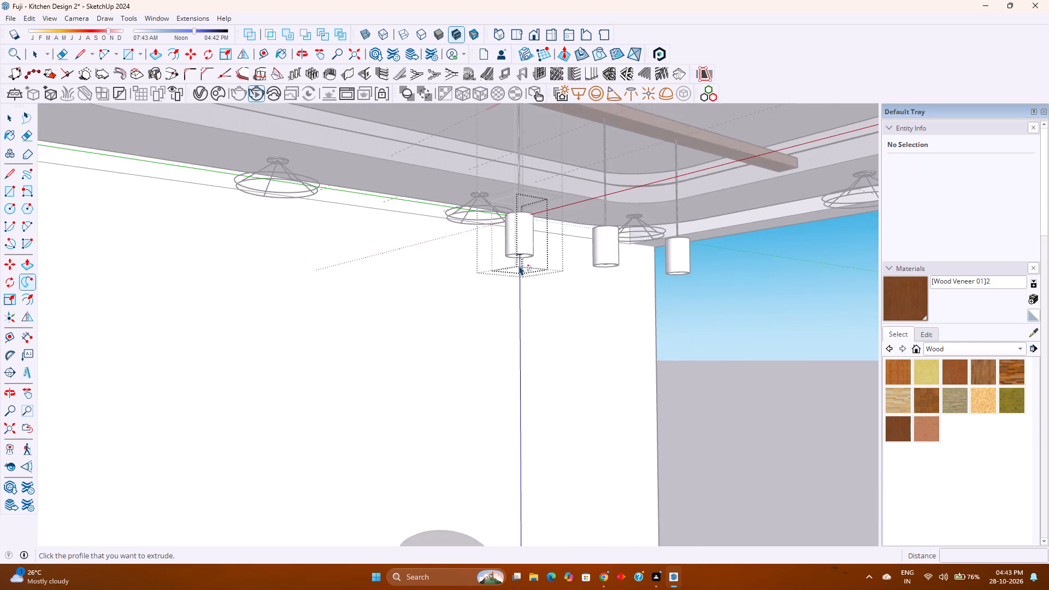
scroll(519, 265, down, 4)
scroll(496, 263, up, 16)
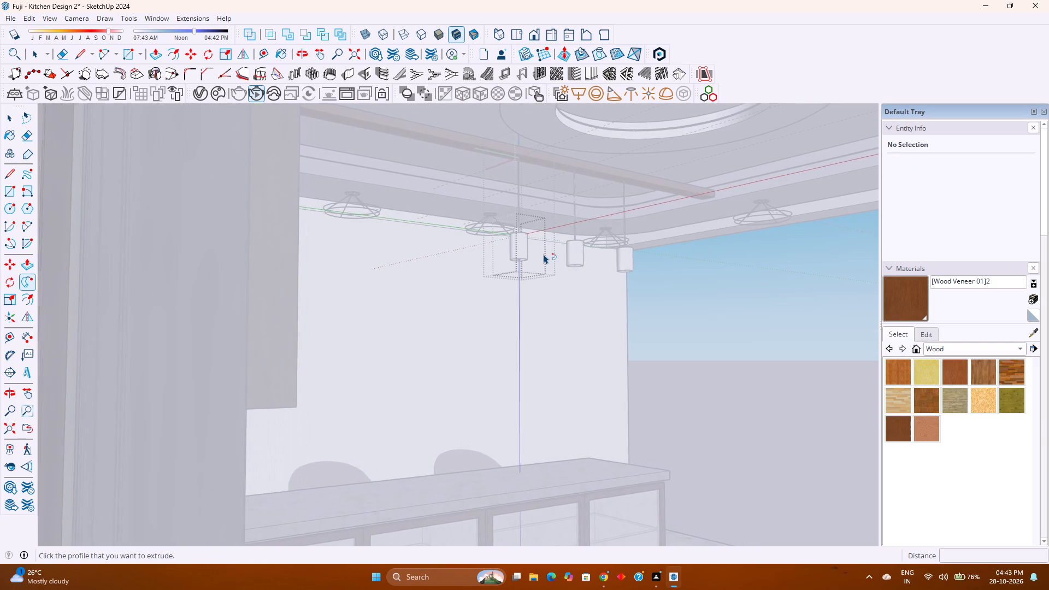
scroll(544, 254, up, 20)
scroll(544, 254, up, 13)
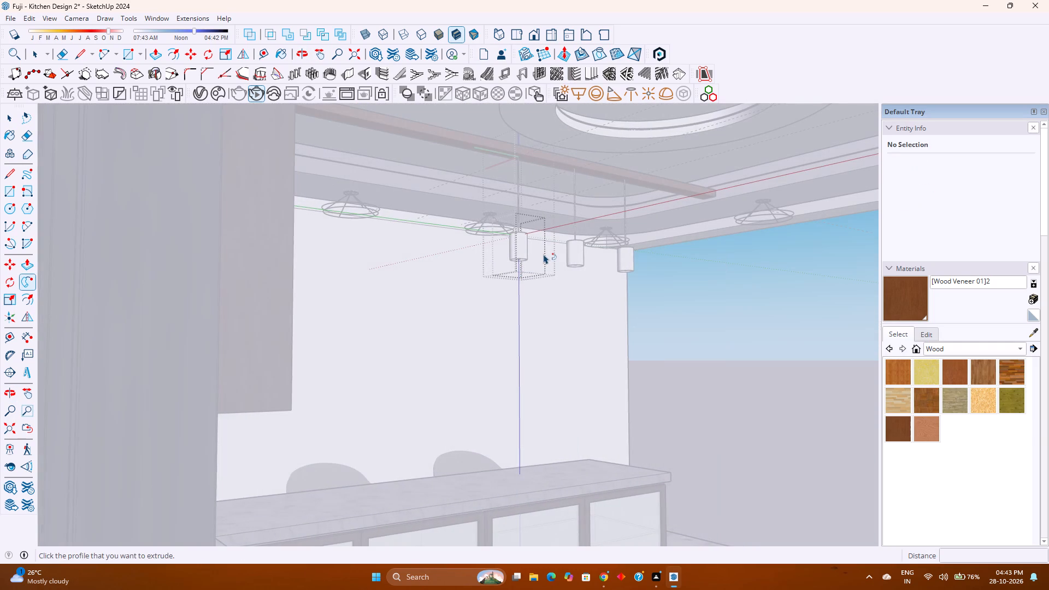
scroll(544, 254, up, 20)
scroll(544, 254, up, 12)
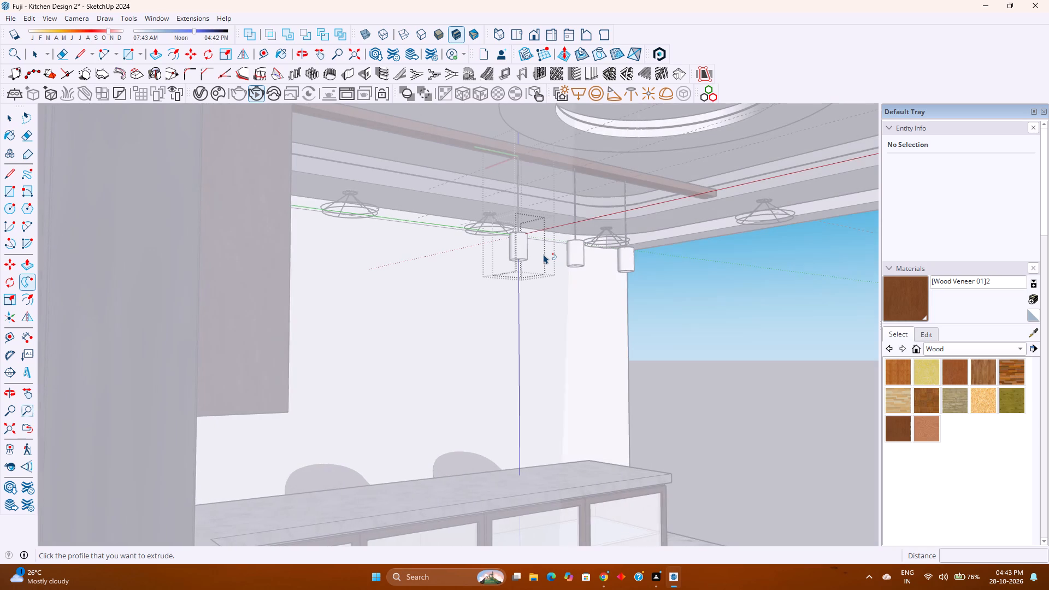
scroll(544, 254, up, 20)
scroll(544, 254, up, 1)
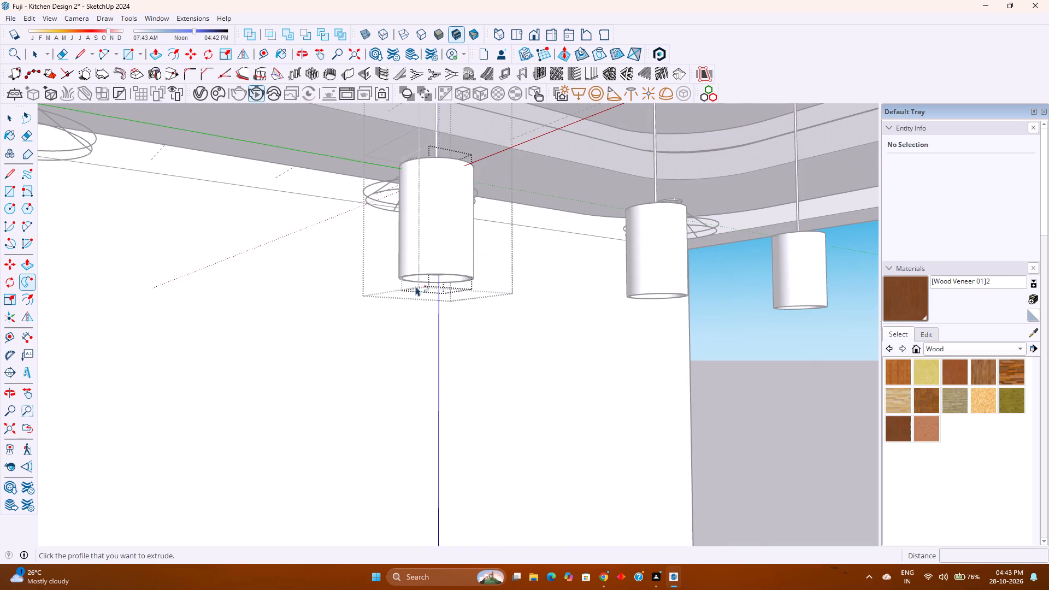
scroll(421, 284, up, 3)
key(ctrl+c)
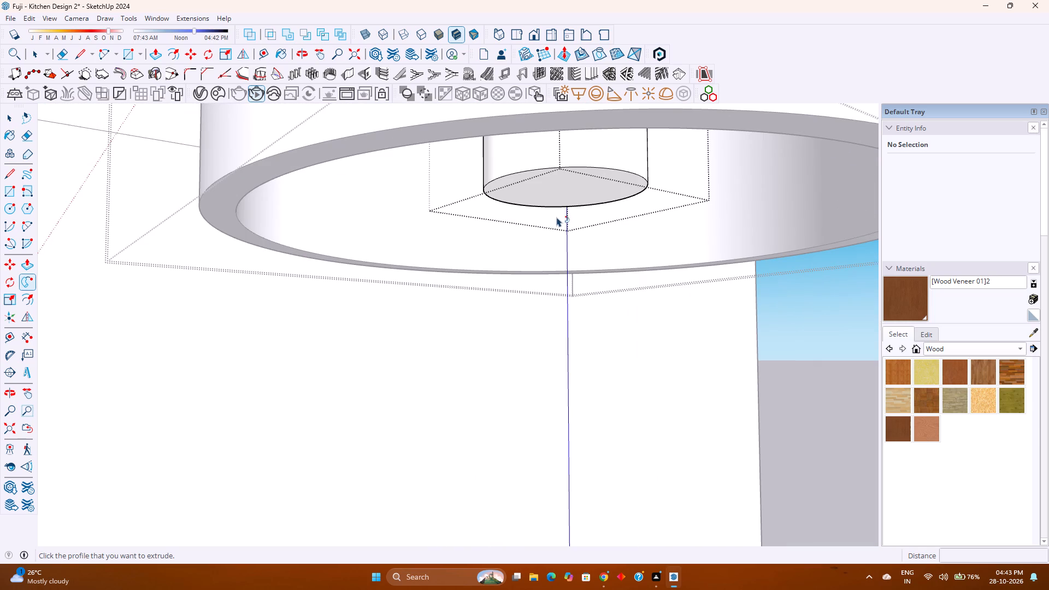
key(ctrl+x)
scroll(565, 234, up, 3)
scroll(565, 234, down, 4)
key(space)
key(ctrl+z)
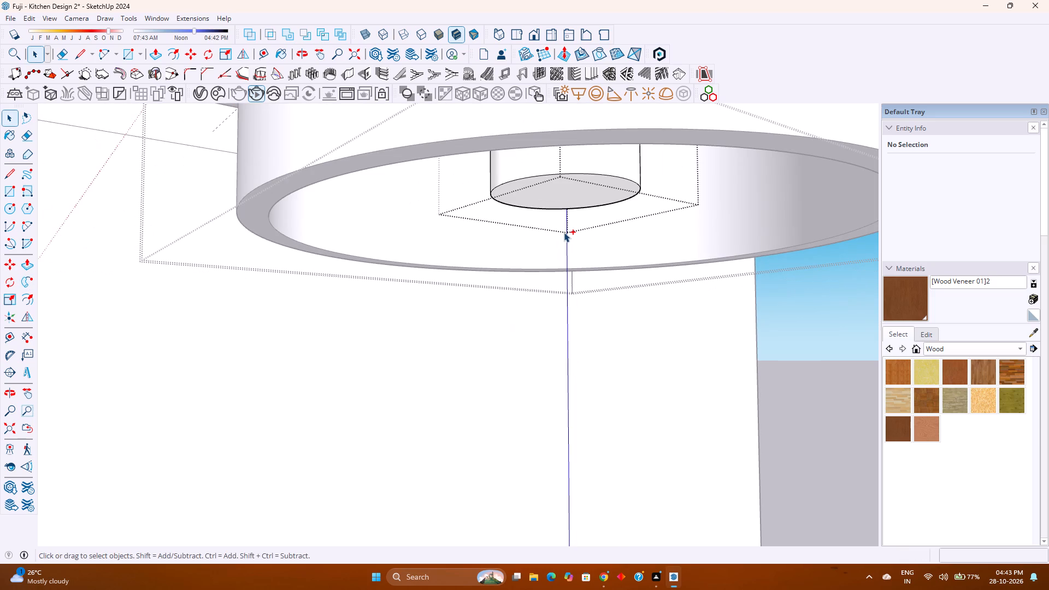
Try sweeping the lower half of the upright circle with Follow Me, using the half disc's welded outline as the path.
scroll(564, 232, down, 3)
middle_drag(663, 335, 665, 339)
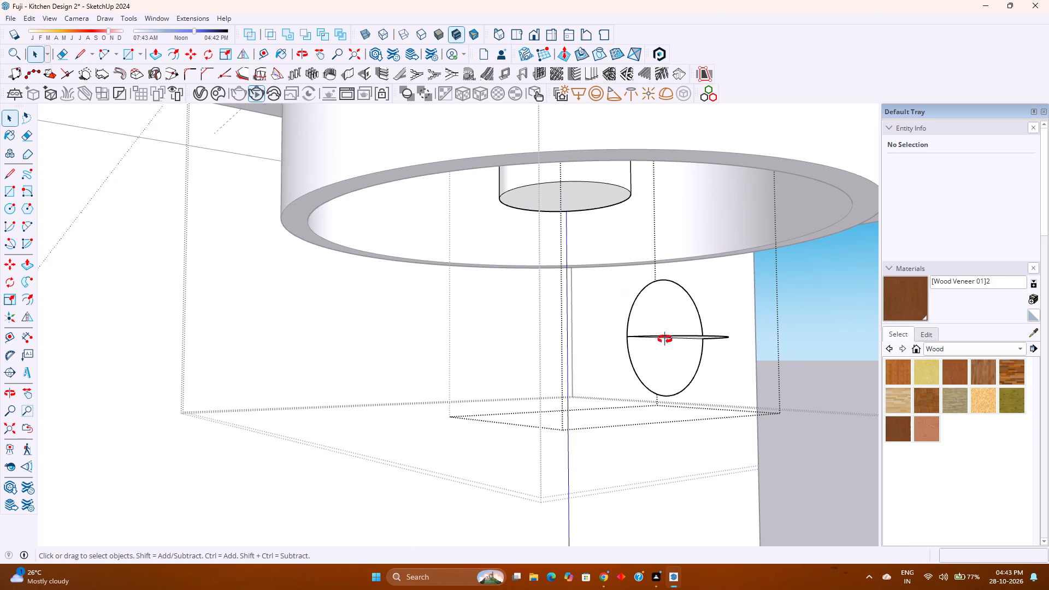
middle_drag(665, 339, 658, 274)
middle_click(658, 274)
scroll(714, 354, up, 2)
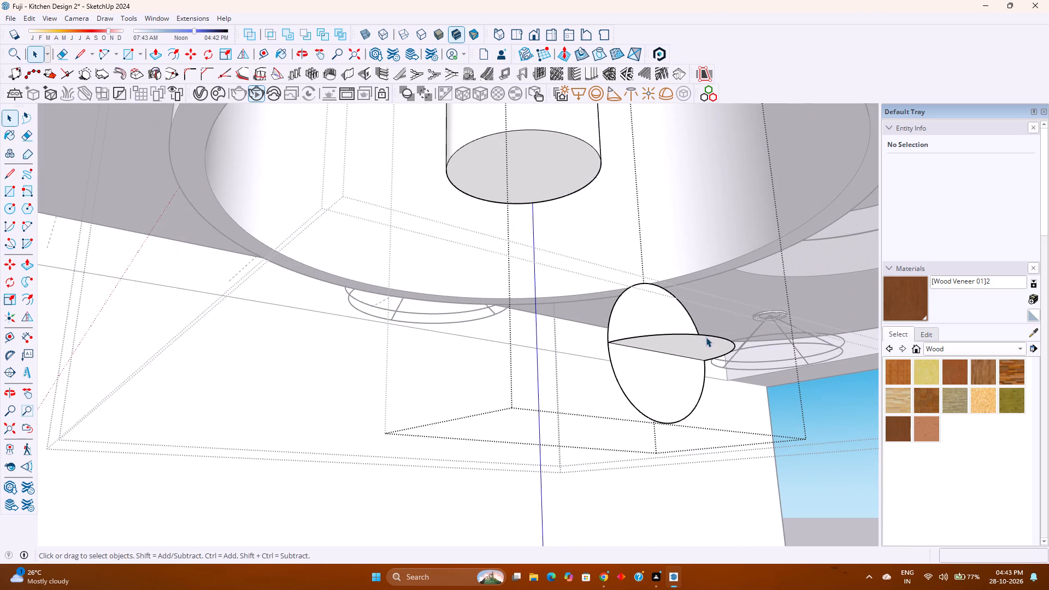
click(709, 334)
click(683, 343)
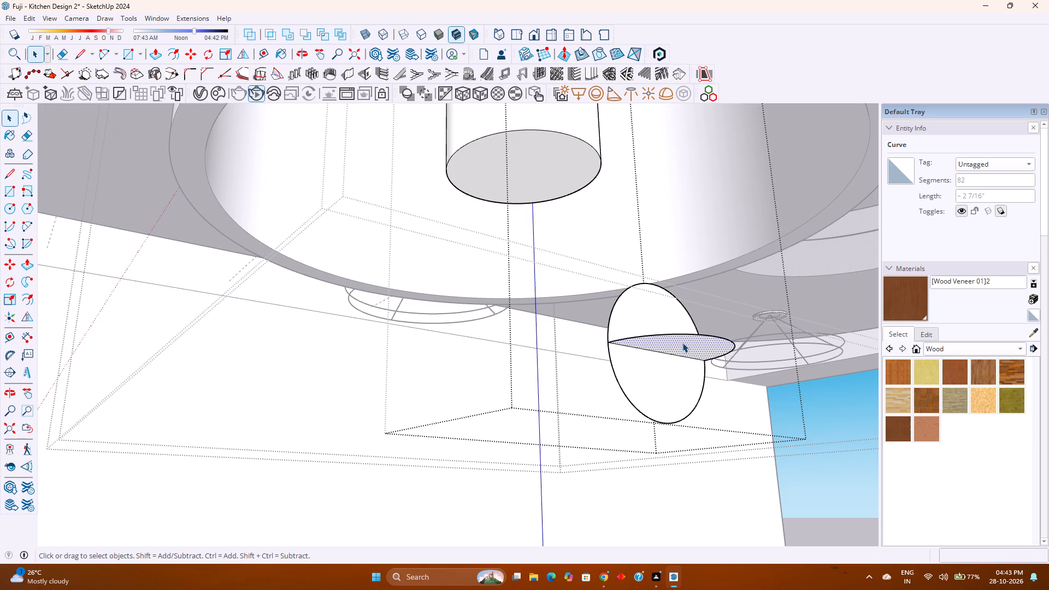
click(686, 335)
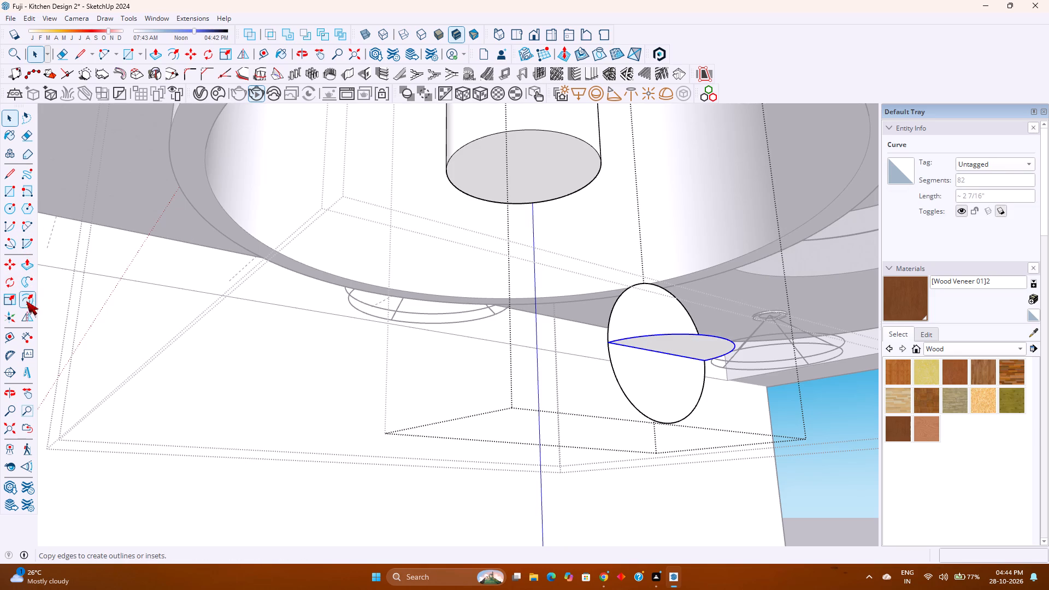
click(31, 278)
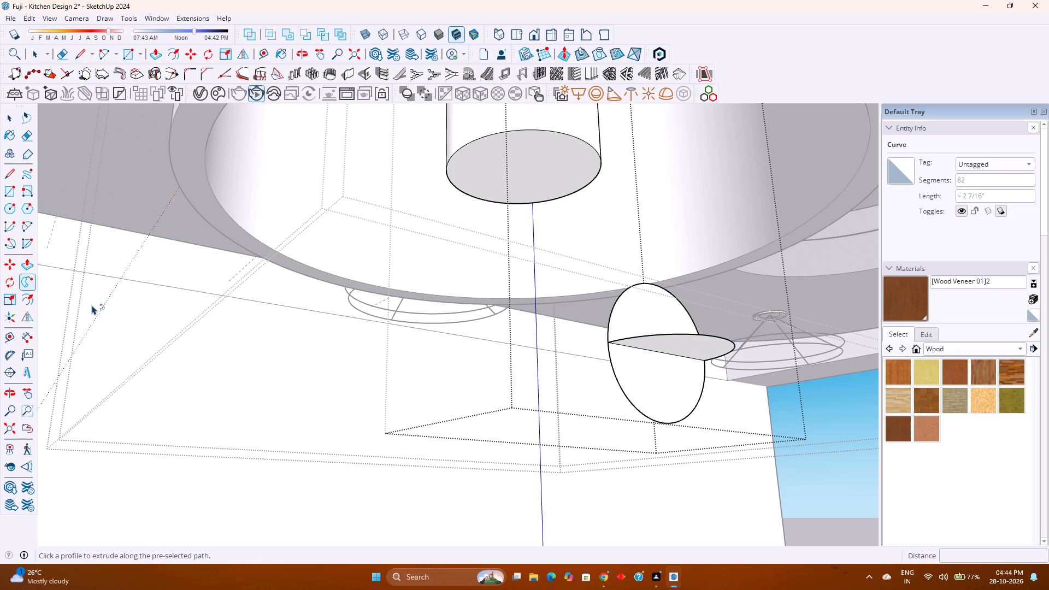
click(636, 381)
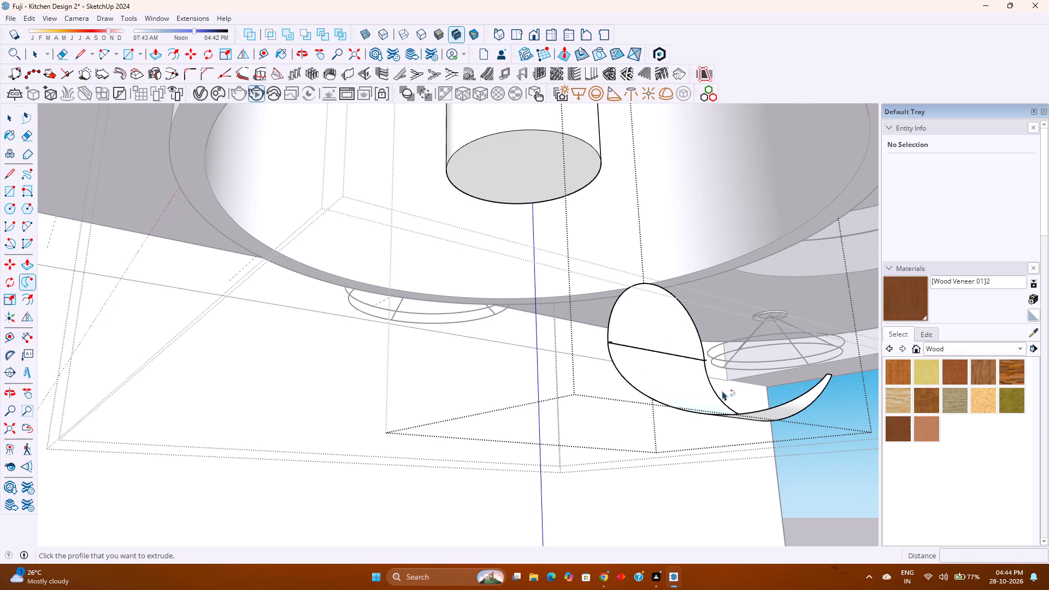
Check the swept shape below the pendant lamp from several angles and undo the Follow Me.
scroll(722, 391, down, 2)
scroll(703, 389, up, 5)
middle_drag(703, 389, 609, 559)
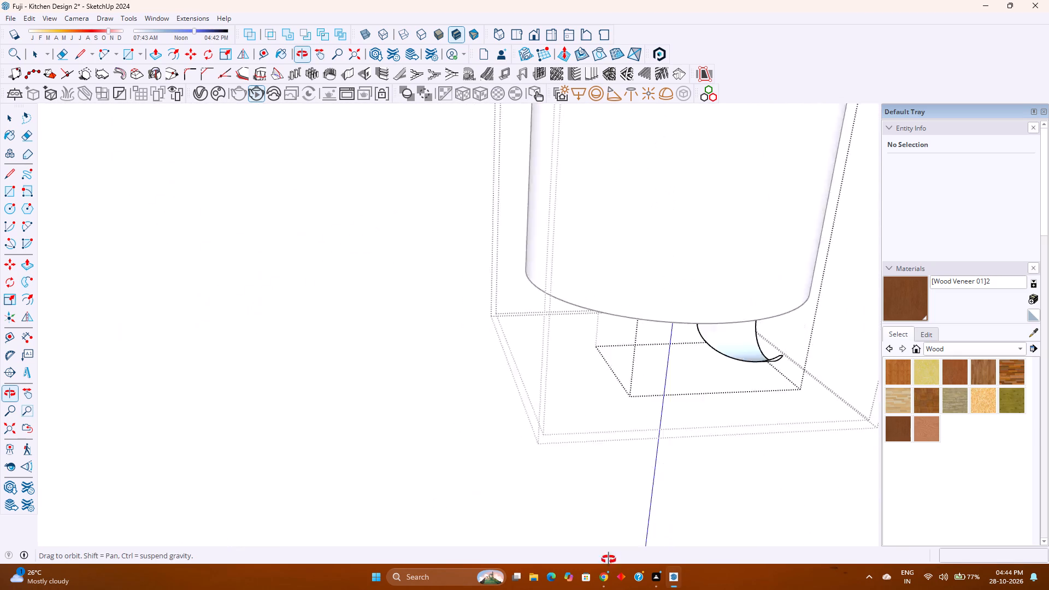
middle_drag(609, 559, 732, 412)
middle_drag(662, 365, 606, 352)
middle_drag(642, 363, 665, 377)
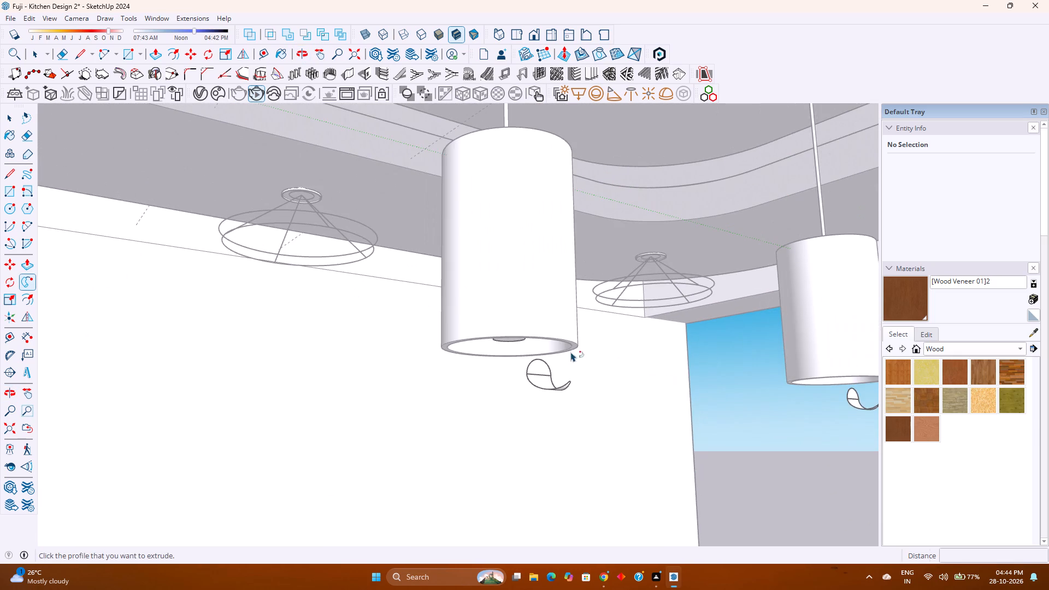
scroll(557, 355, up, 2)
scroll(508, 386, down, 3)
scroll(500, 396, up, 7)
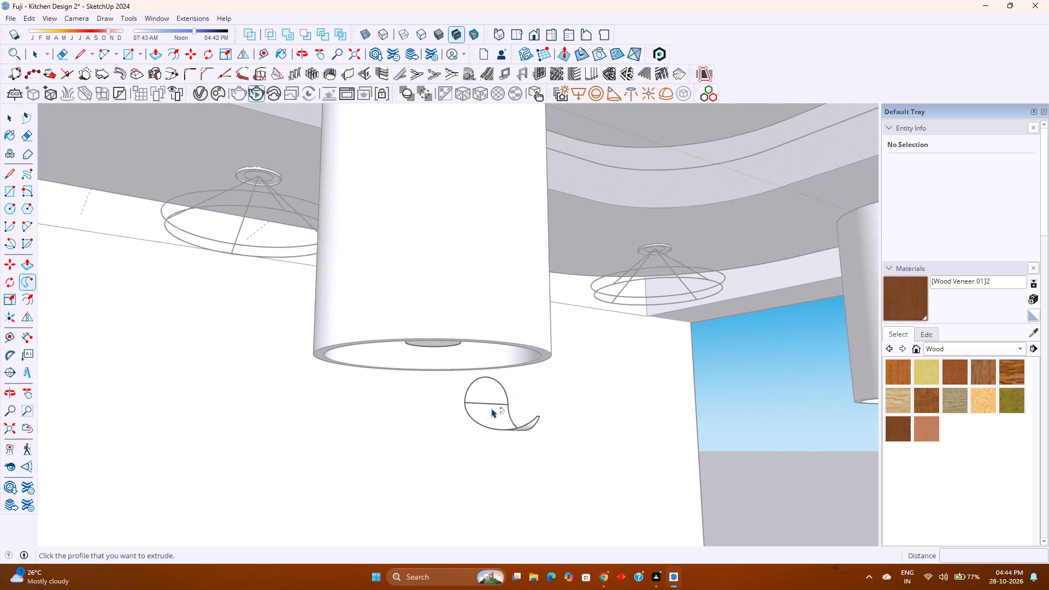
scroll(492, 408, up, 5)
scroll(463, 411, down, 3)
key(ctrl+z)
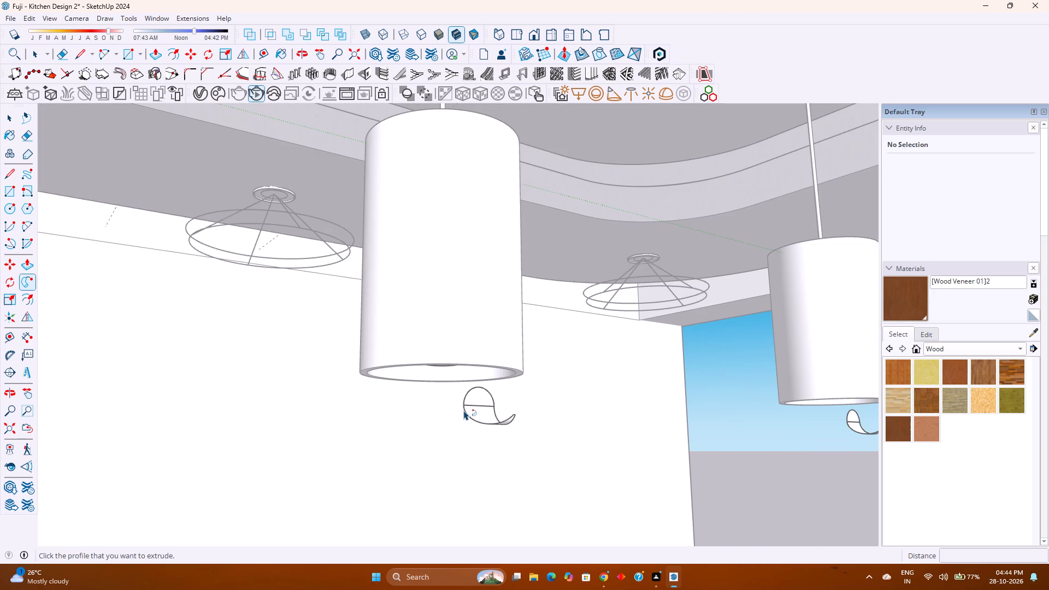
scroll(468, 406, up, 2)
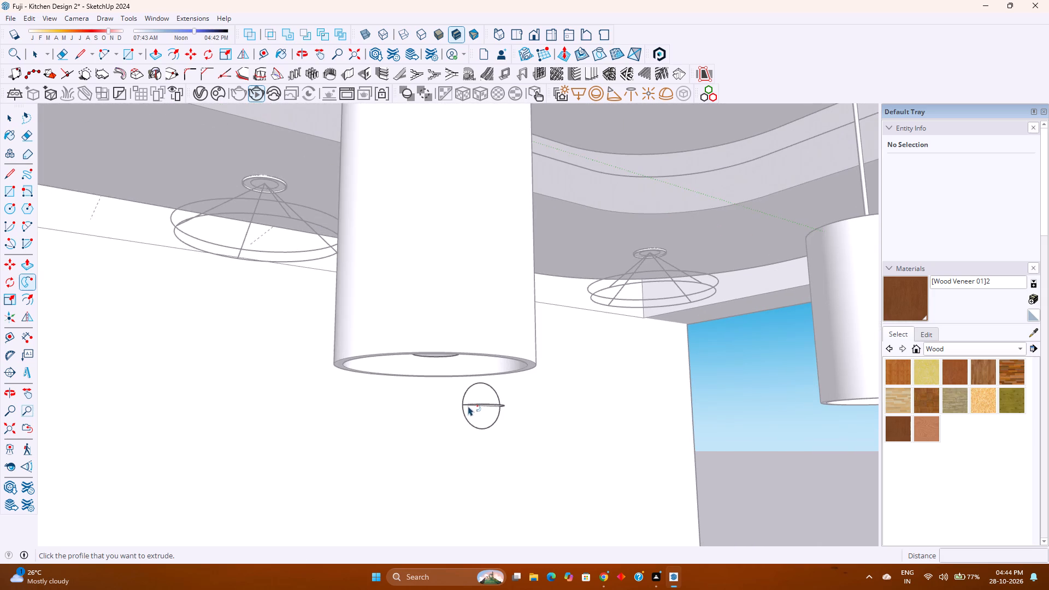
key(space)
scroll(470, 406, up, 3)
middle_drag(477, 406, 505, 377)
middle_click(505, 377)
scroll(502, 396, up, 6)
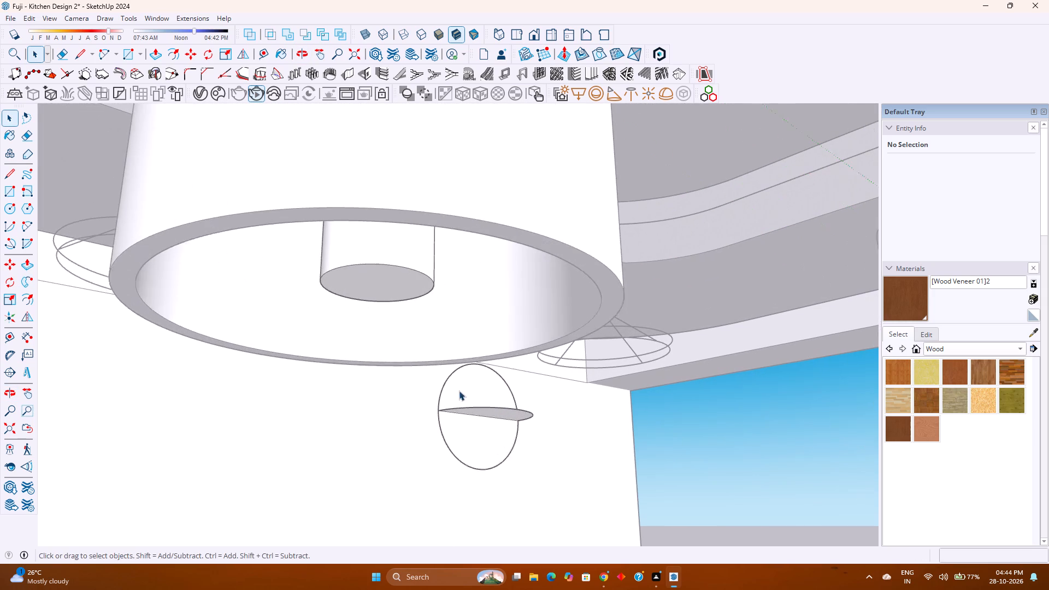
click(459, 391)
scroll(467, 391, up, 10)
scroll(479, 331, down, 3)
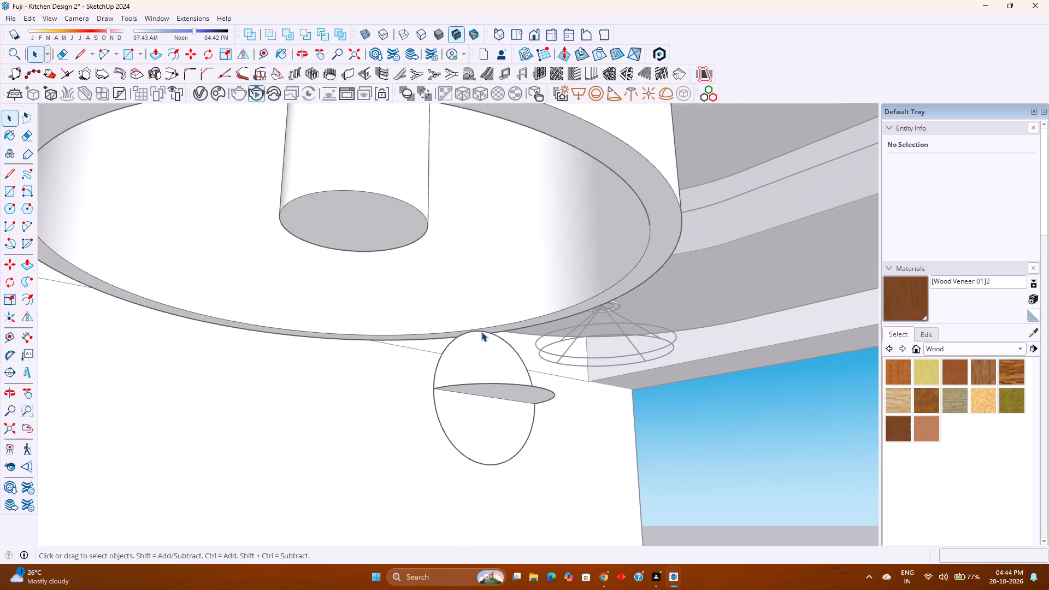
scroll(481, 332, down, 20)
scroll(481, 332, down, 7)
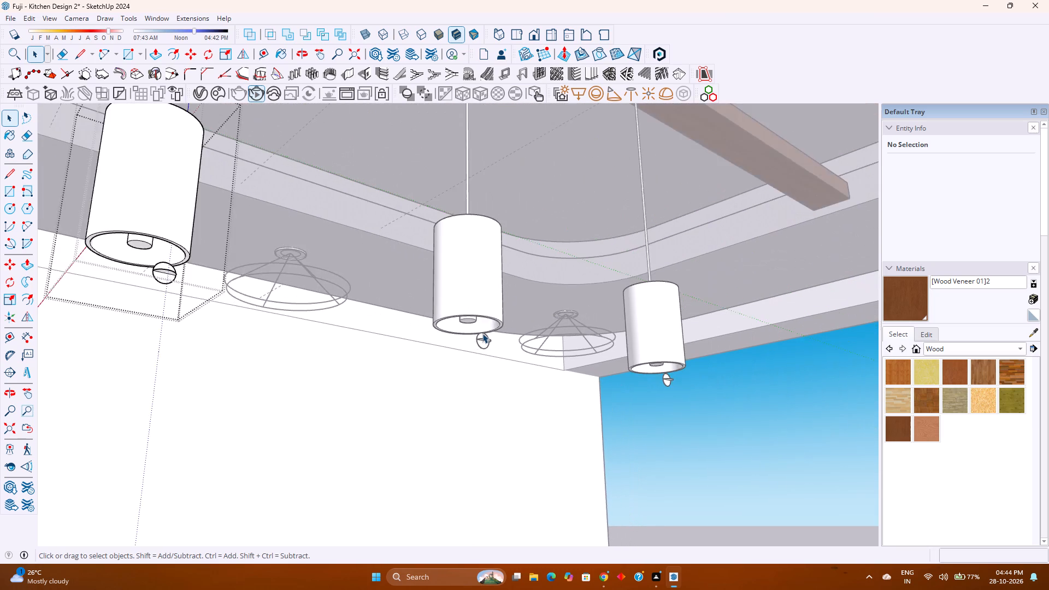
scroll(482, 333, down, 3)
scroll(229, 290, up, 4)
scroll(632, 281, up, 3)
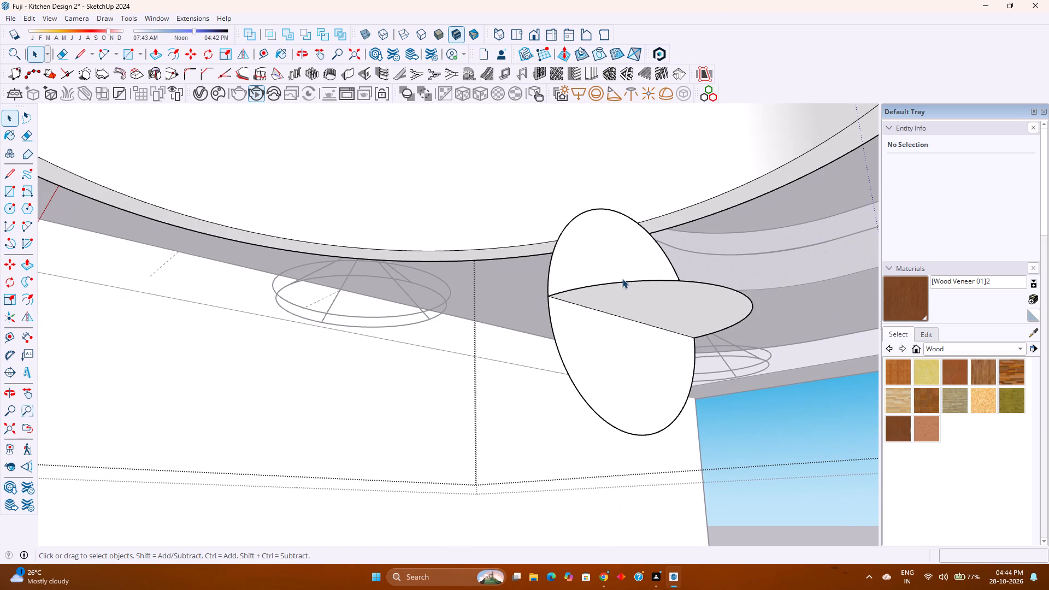
Reopen the bulb geometry for editing and weld the upper and lower arcs of the upright circle into one curve.
double_click(582, 254)
click(582, 254)
double_click(582, 254)
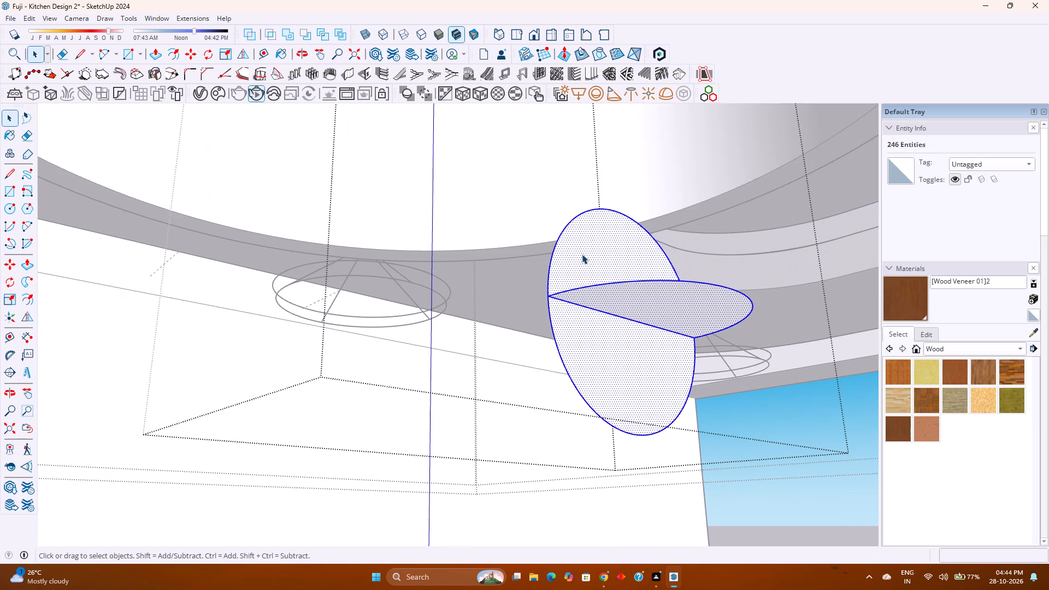
click(581, 258)
double_click(581, 259)
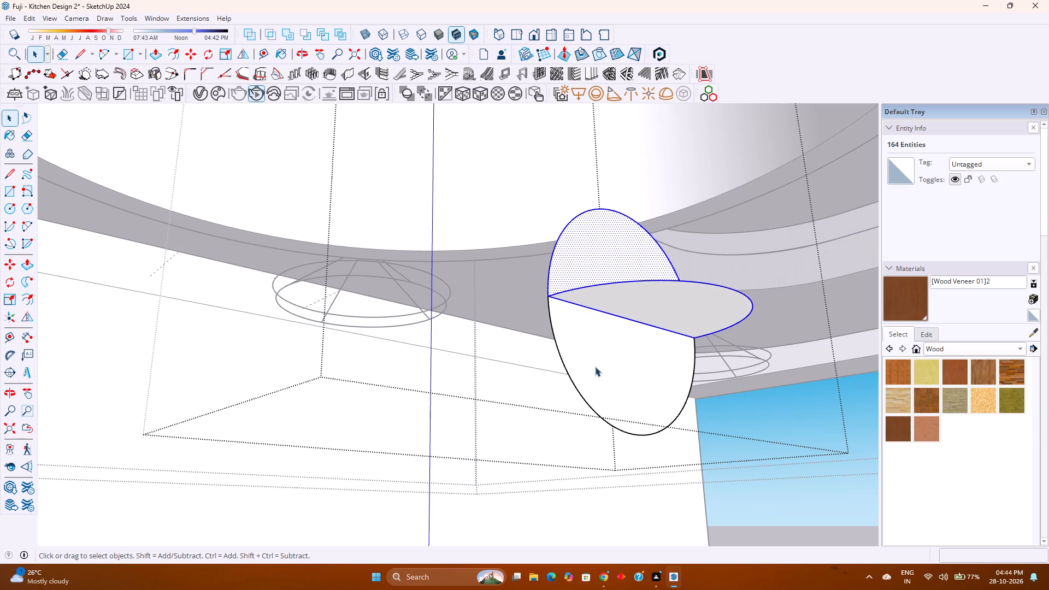
click(590, 255)
click(555, 250)
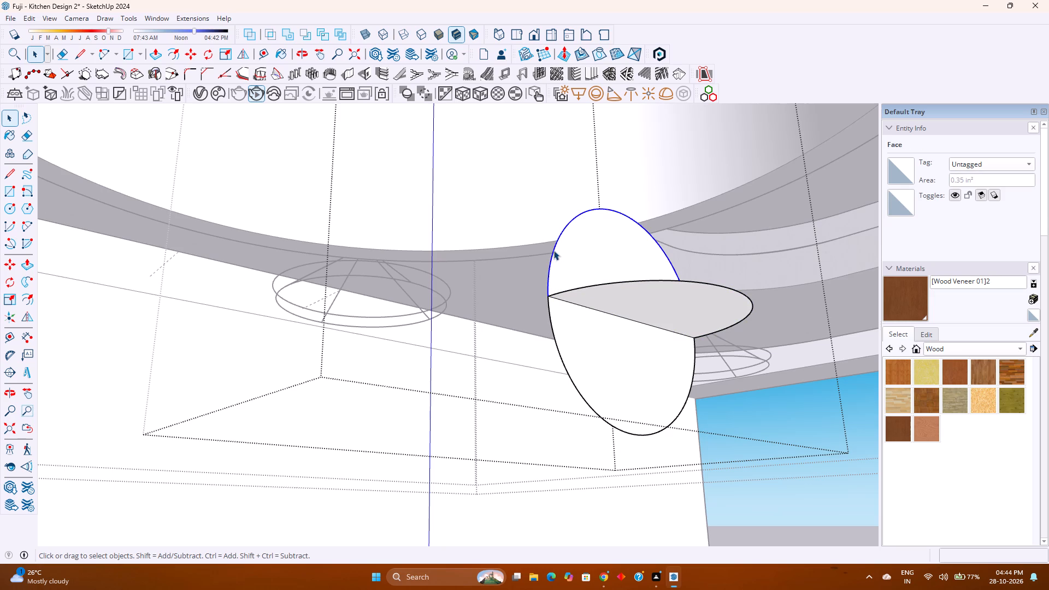
ctrl+click(567, 371)
right_click(567, 371)
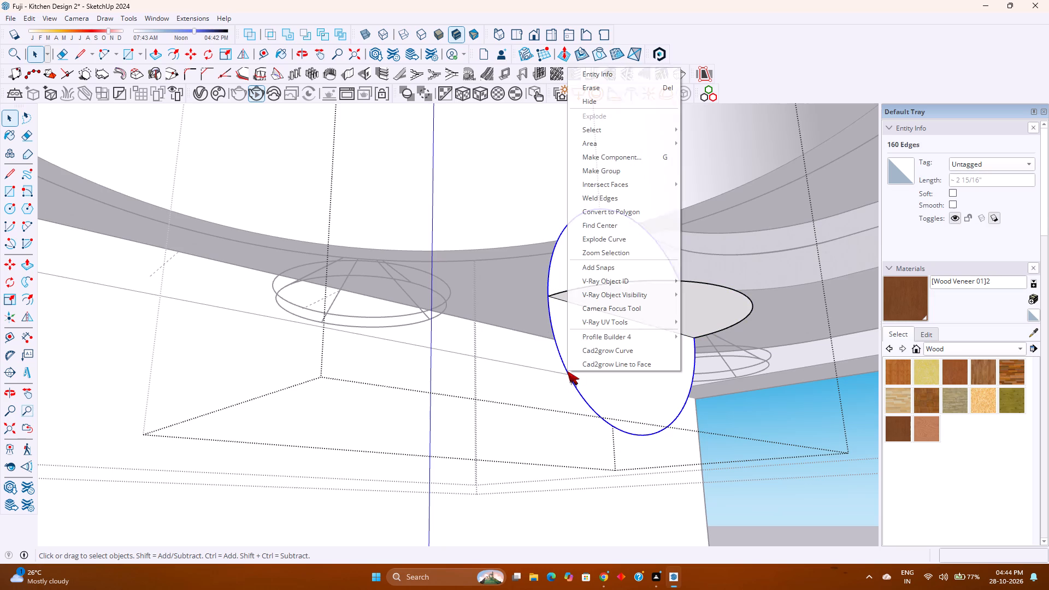
click(598, 201)
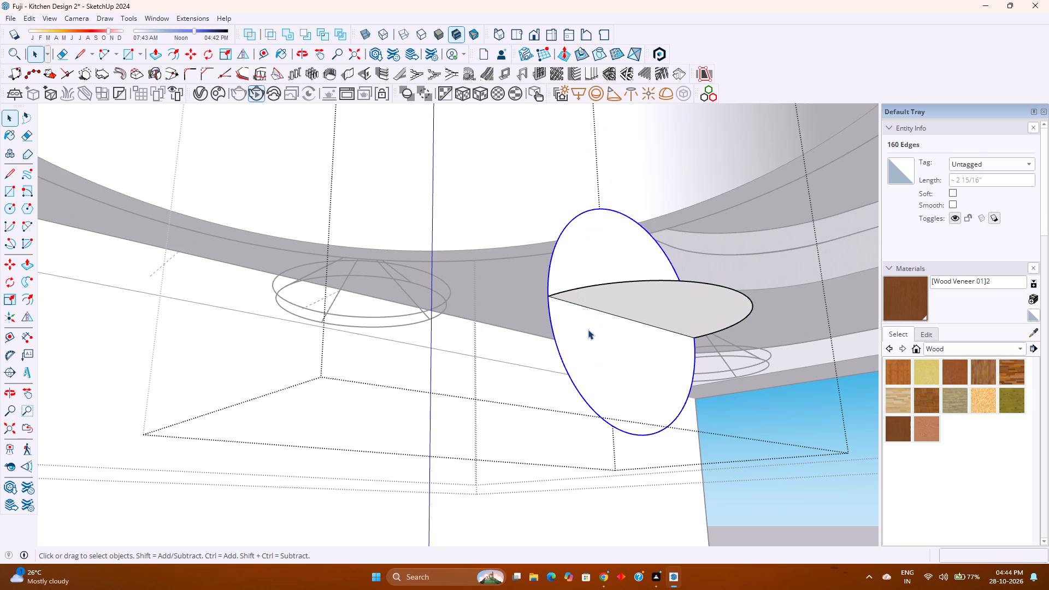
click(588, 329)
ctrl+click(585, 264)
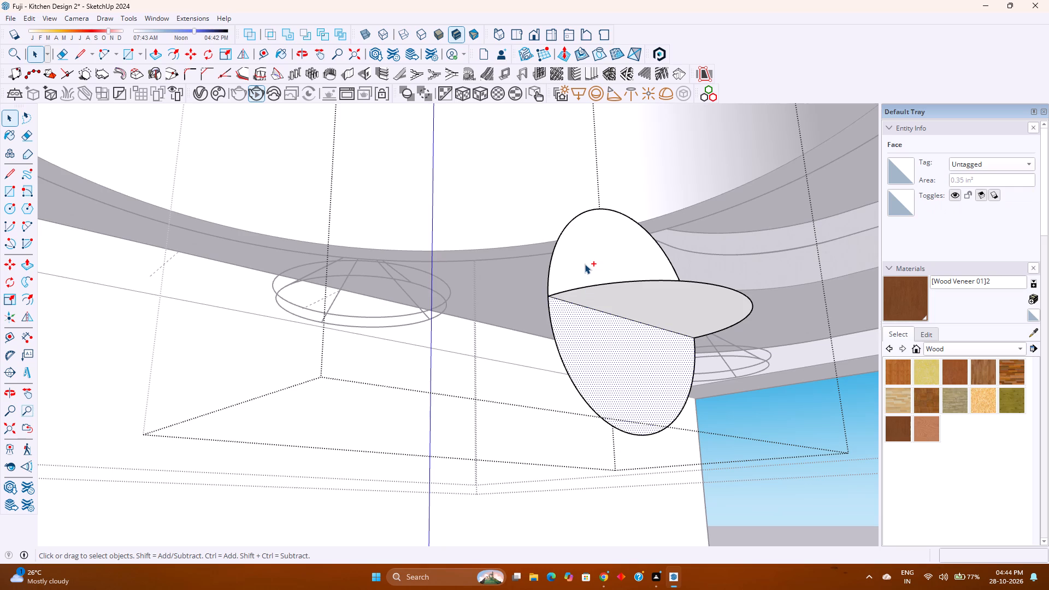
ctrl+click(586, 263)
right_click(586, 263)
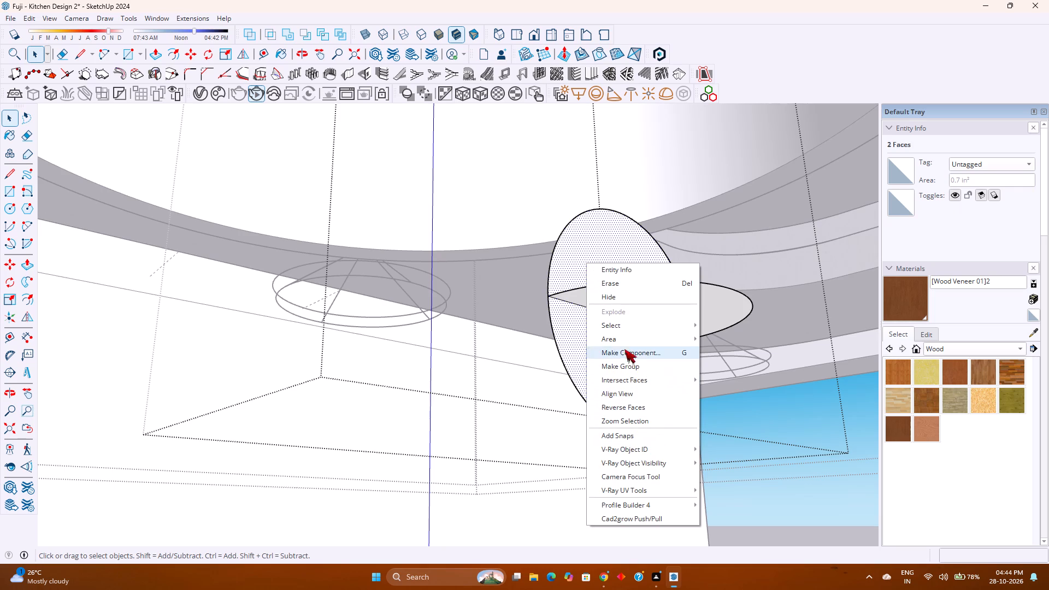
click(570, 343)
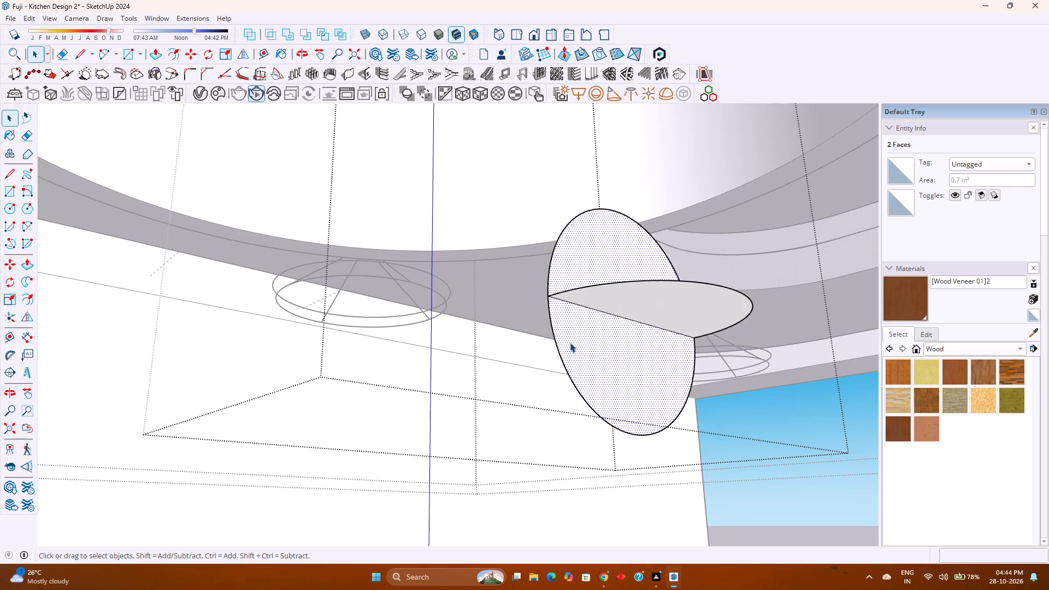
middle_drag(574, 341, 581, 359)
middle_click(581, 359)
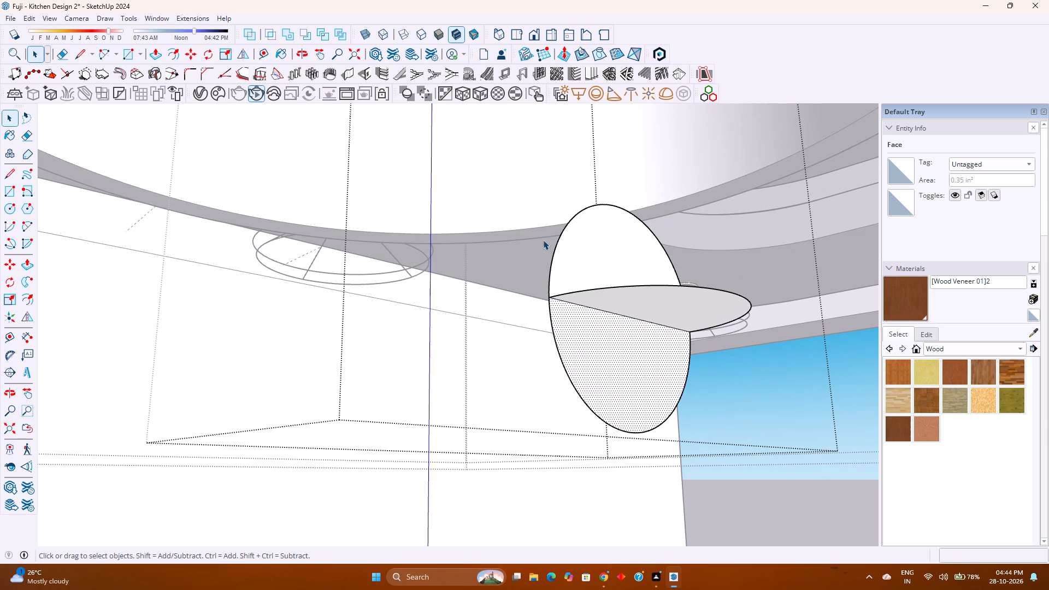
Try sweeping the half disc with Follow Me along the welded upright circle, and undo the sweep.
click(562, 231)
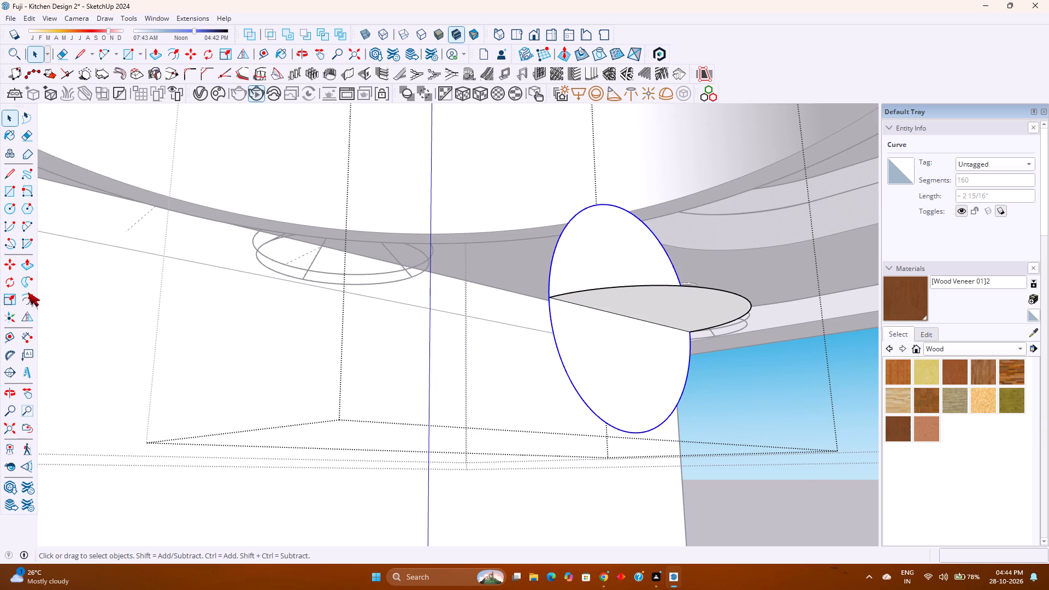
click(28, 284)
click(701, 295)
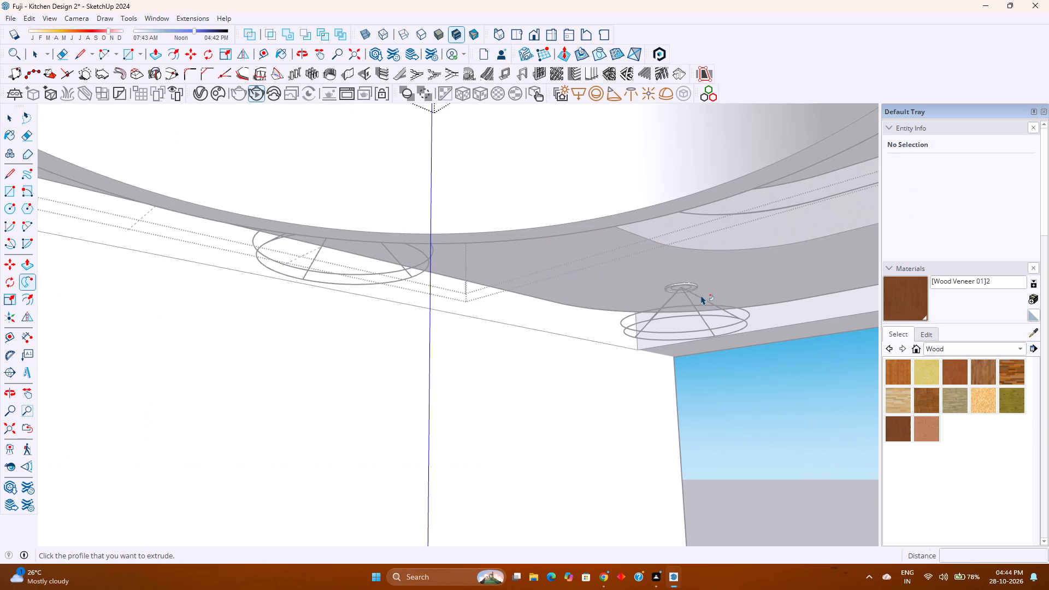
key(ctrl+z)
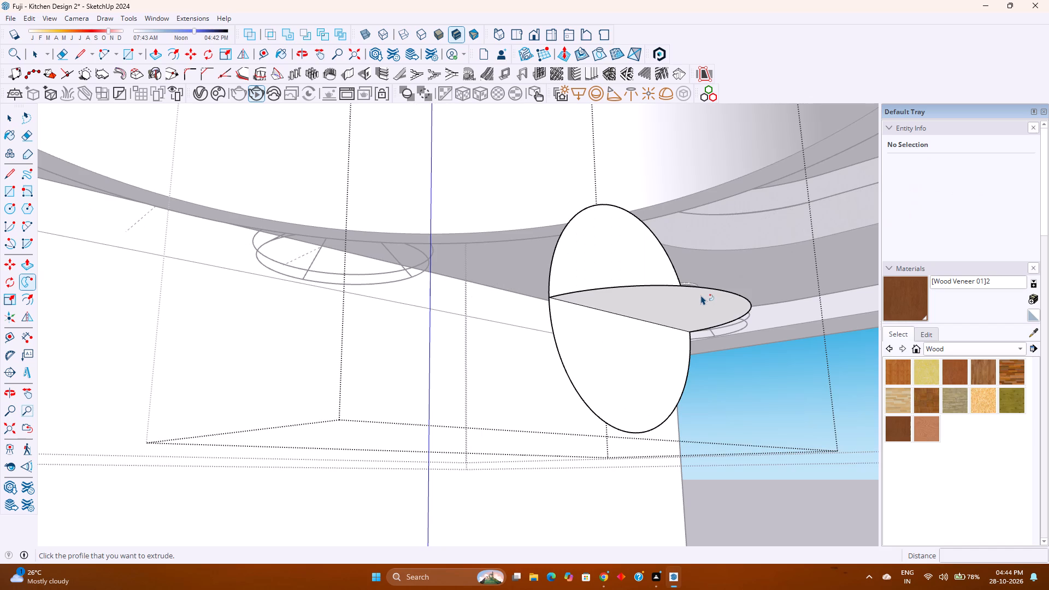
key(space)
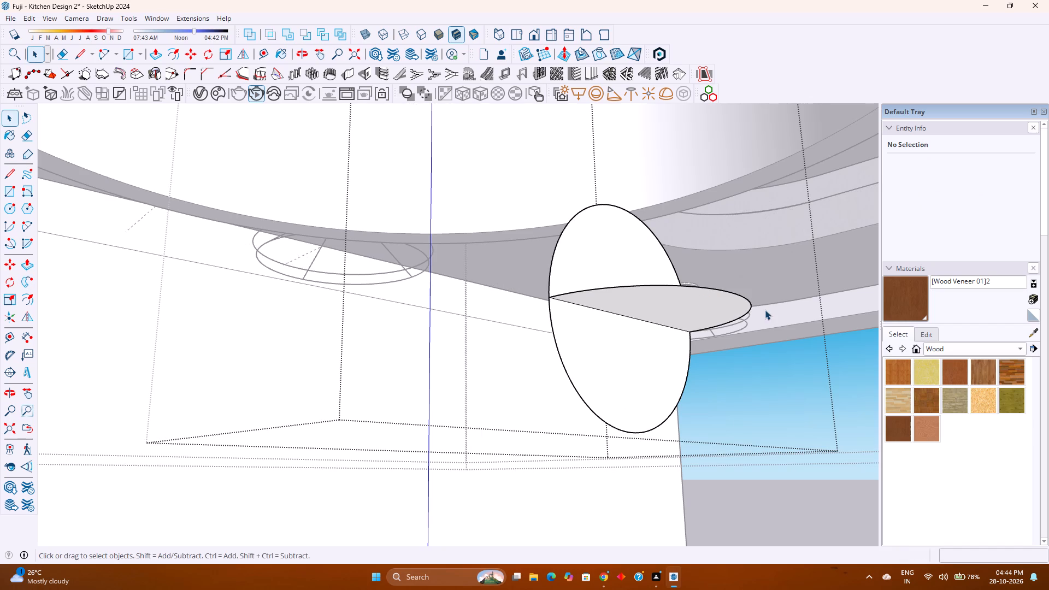
Draw a perpendicular line from the midpoint of the half disc's straight edge to its arc, splitting it into two quarters.
middle_drag(585, 280, 375, 240)
middle_drag(620, 257, 570, 233)
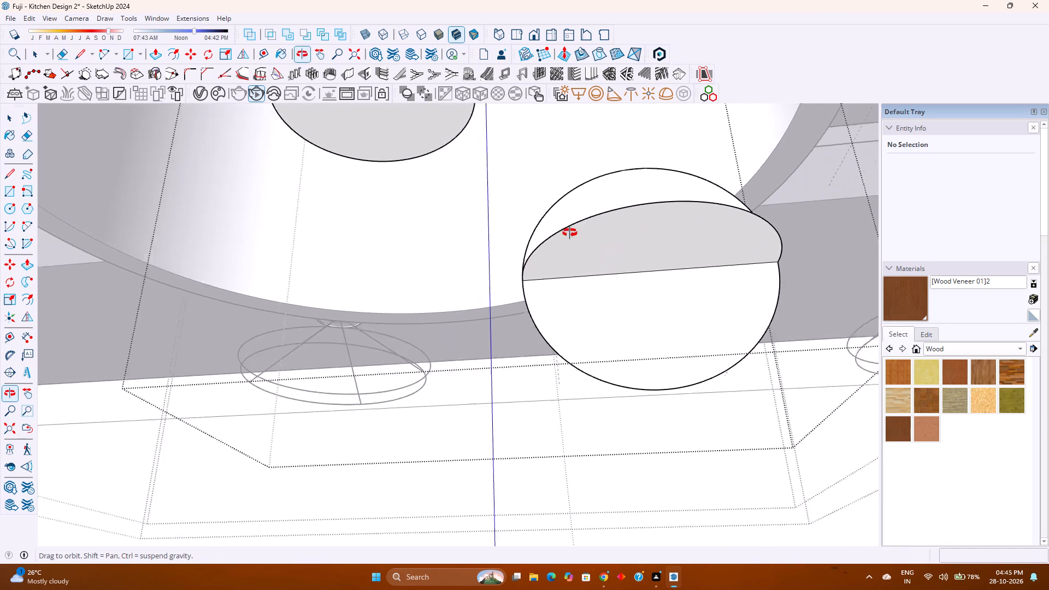
middle_drag(570, 233, 569, 149)
middle_click(569, 149)
middle_drag(646, 237, 550, 193)
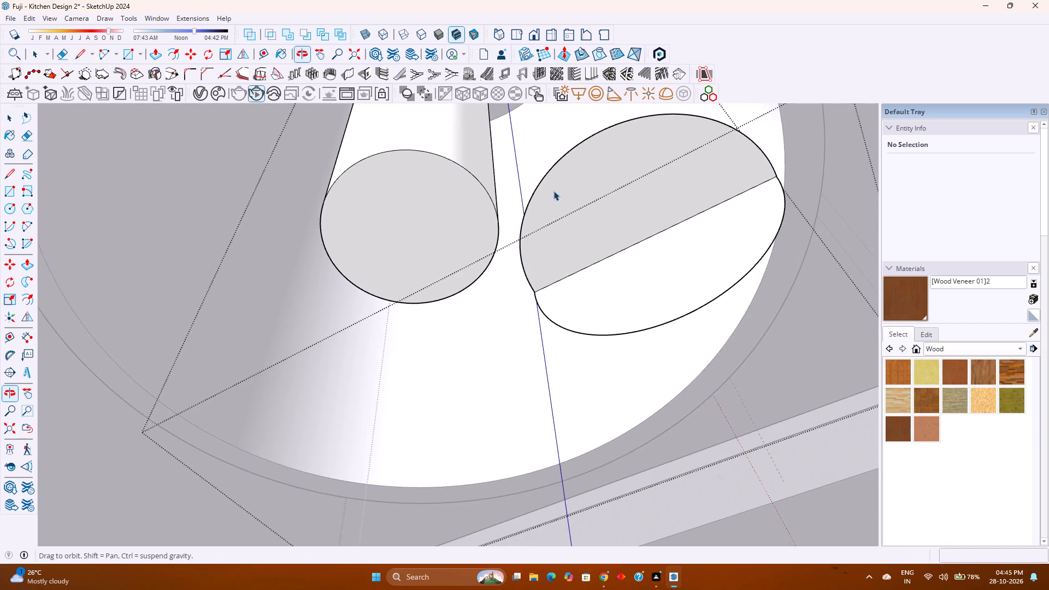
scroll(644, 196, up, 2)
middle_drag(644, 205, 699, 215)
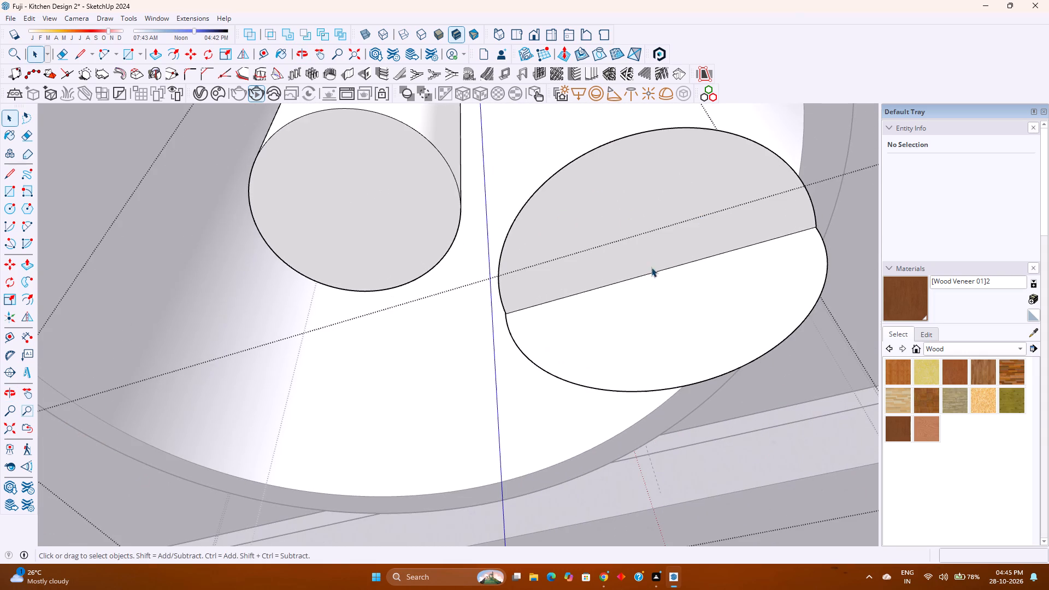
click(7, 176)
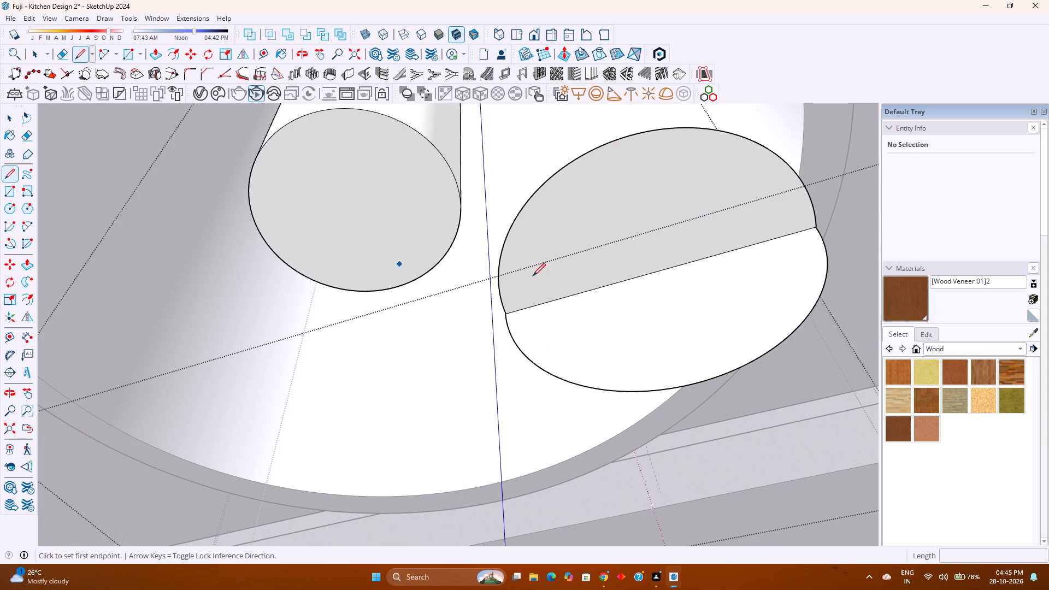
click(657, 270)
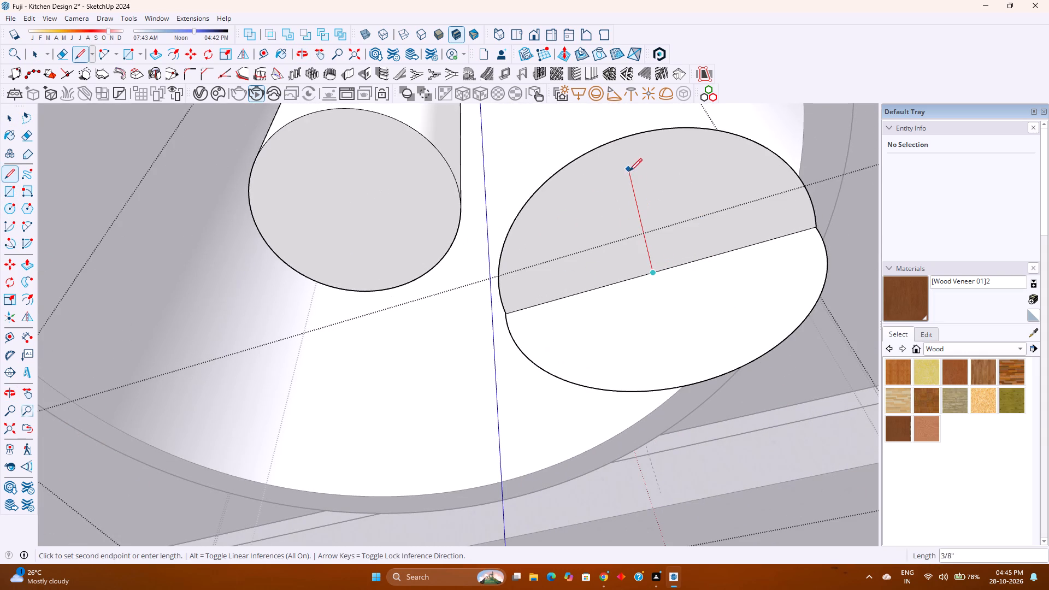
click(621, 140)
Erase the arc and straight edge of the quarter nearer the inner cylinder, leaving one quarter-disc profile.
middle_drag(622, 226, 616, 225)
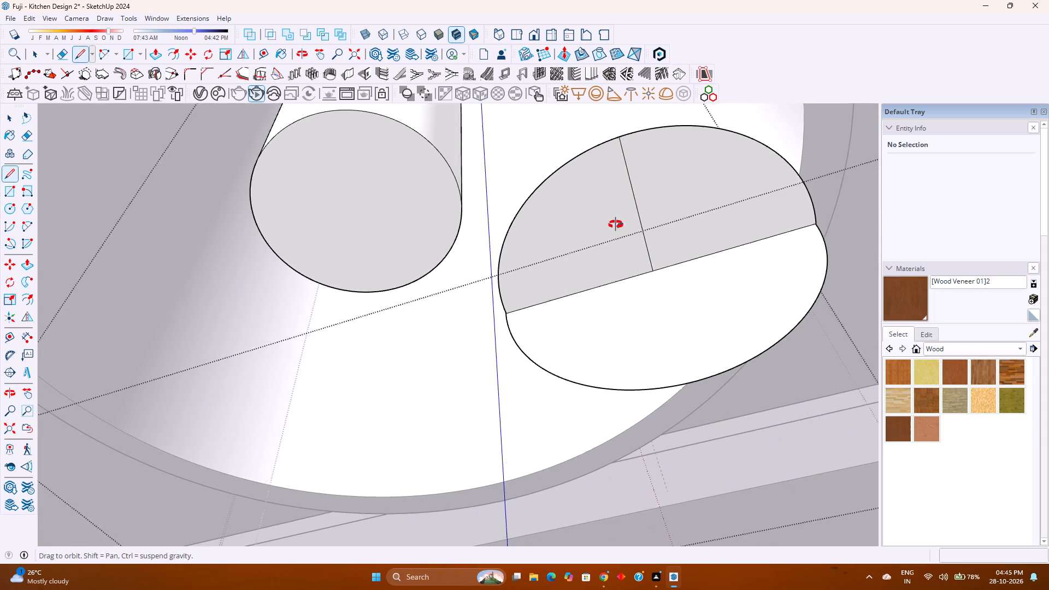
middle_drag(616, 225, 606, 221)
middle_click(606, 221)
key(e)
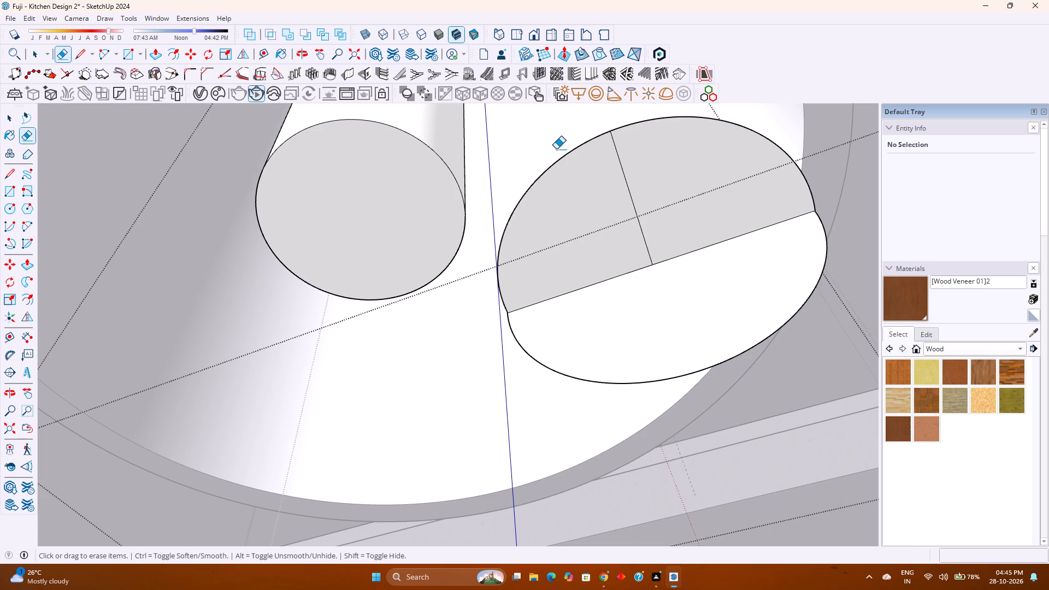
click(561, 155)
click(562, 156)
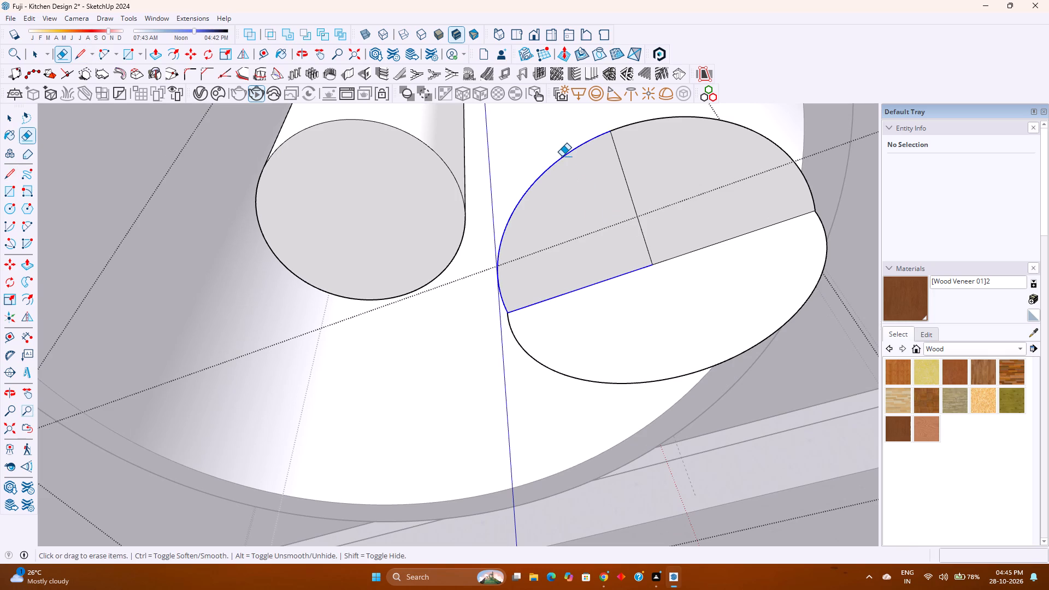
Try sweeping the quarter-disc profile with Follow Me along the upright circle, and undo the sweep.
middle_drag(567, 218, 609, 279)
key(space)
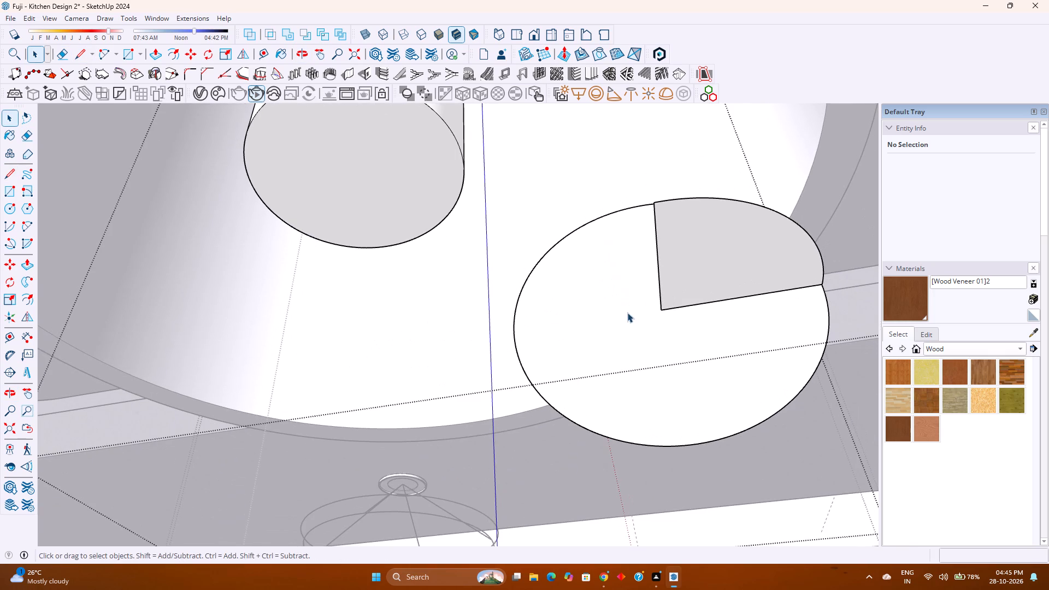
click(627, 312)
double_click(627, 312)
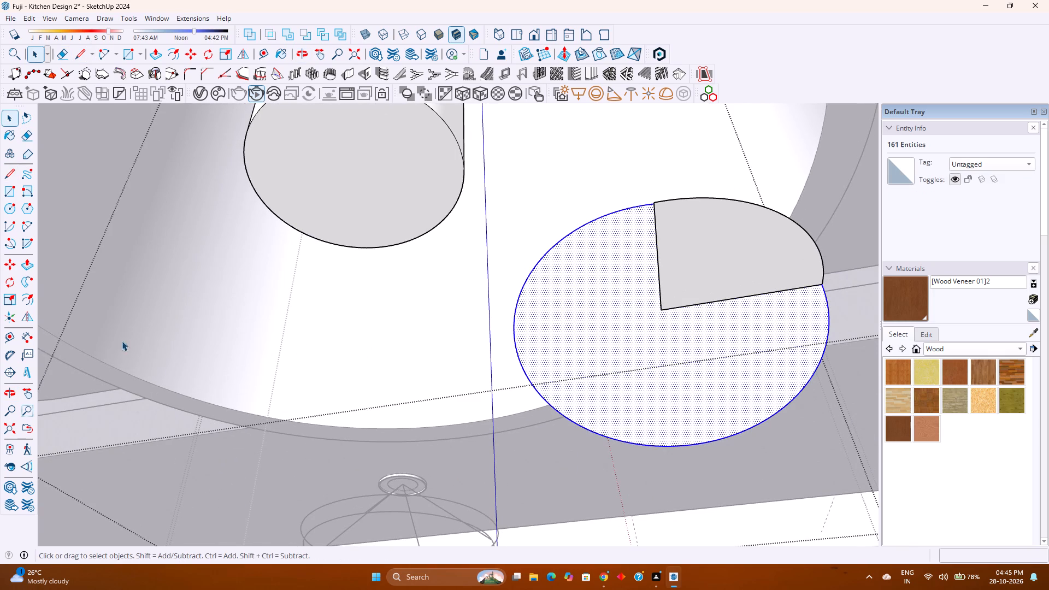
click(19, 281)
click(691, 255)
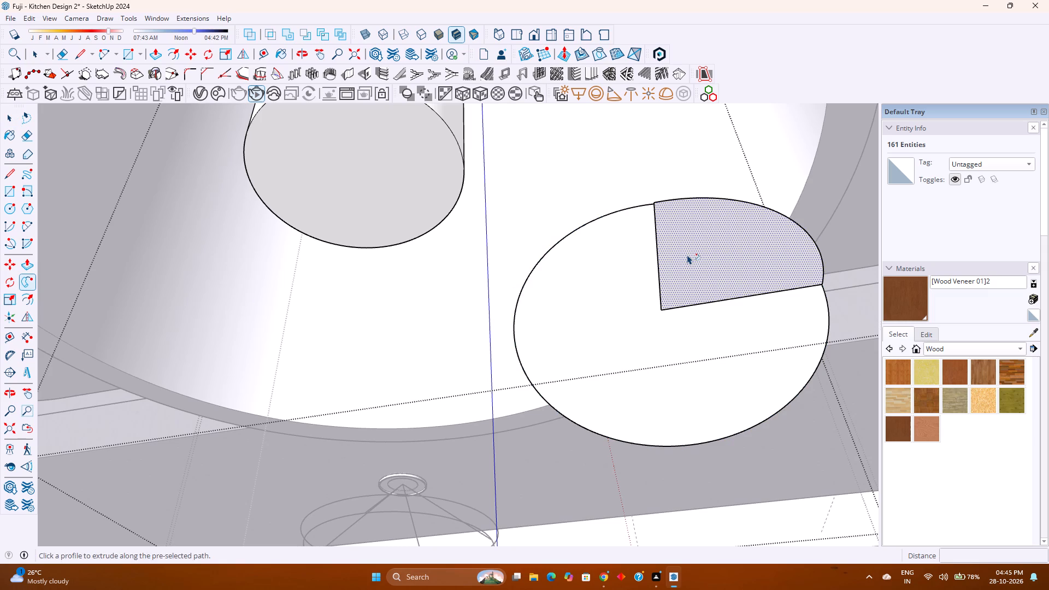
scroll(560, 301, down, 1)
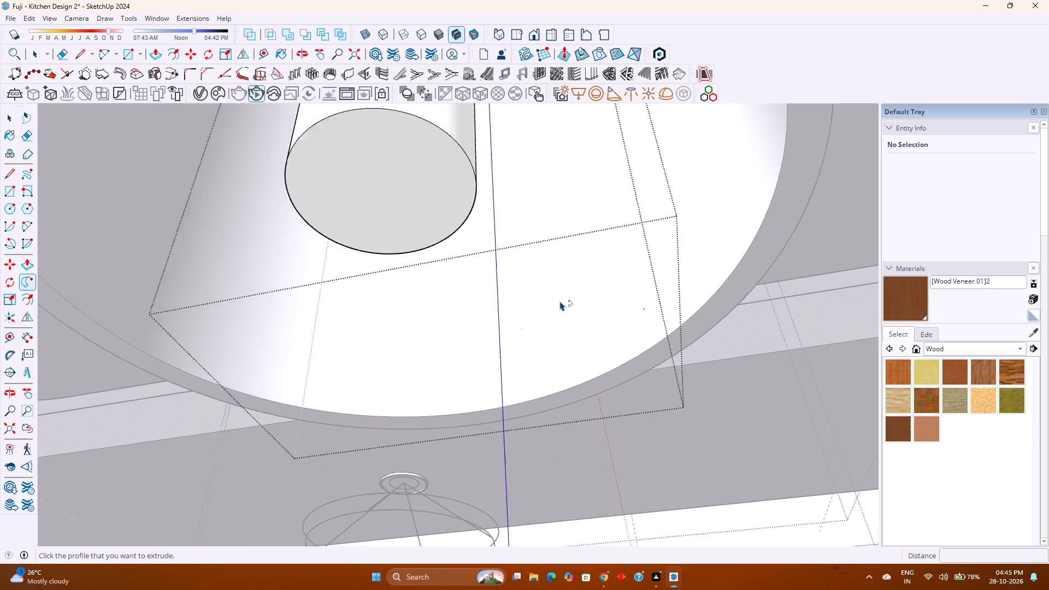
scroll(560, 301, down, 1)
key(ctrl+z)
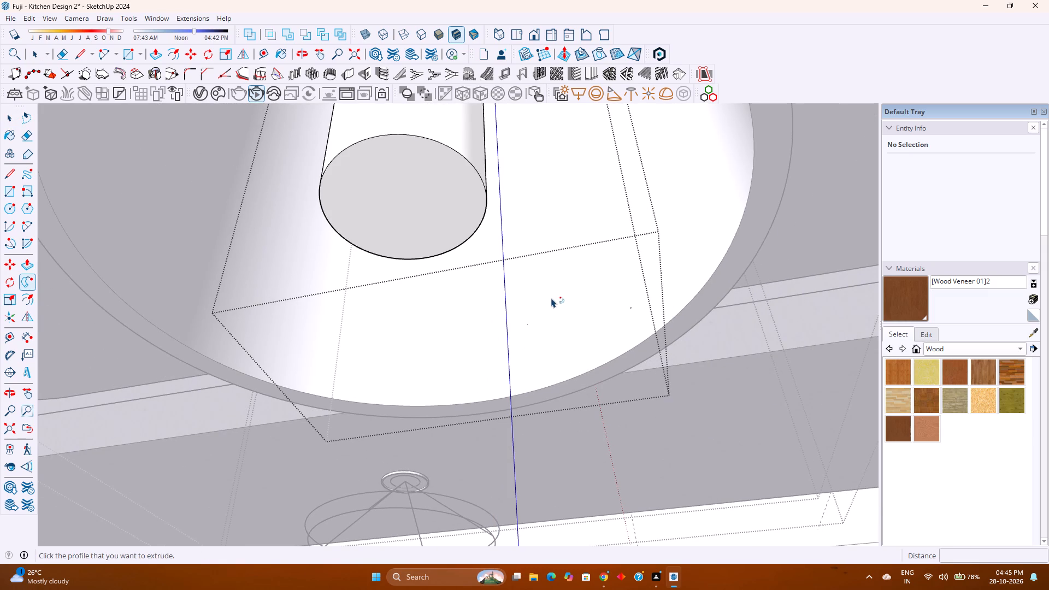
Examine the quarter-disc face and its curved edge in relation to the upright circle from a lower, closer viewpoint.
key(space)
click(704, 255)
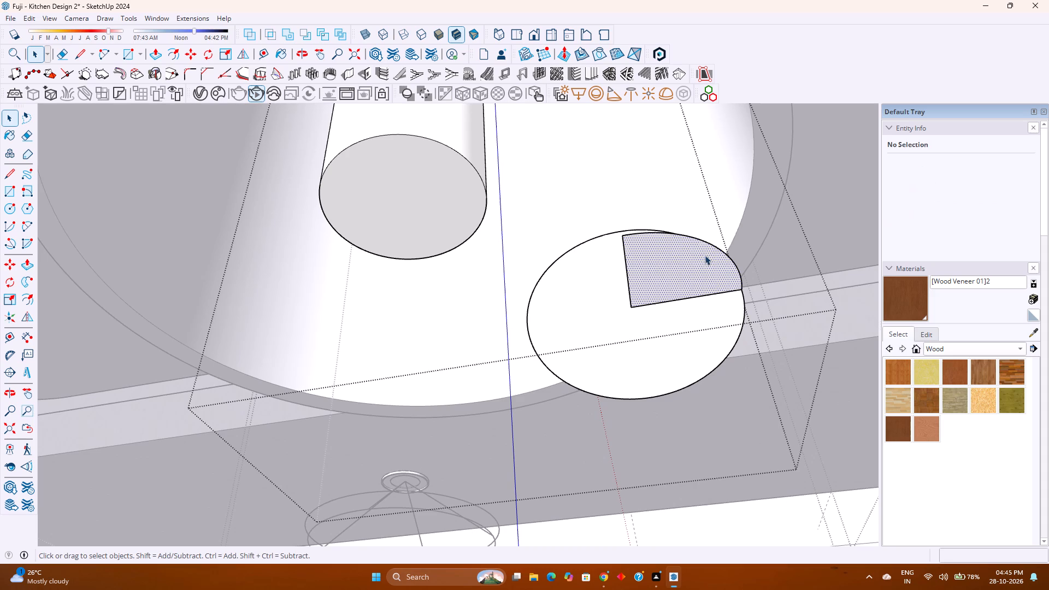
click(717, 247)
middle_drag(713, 249, 736, 395)
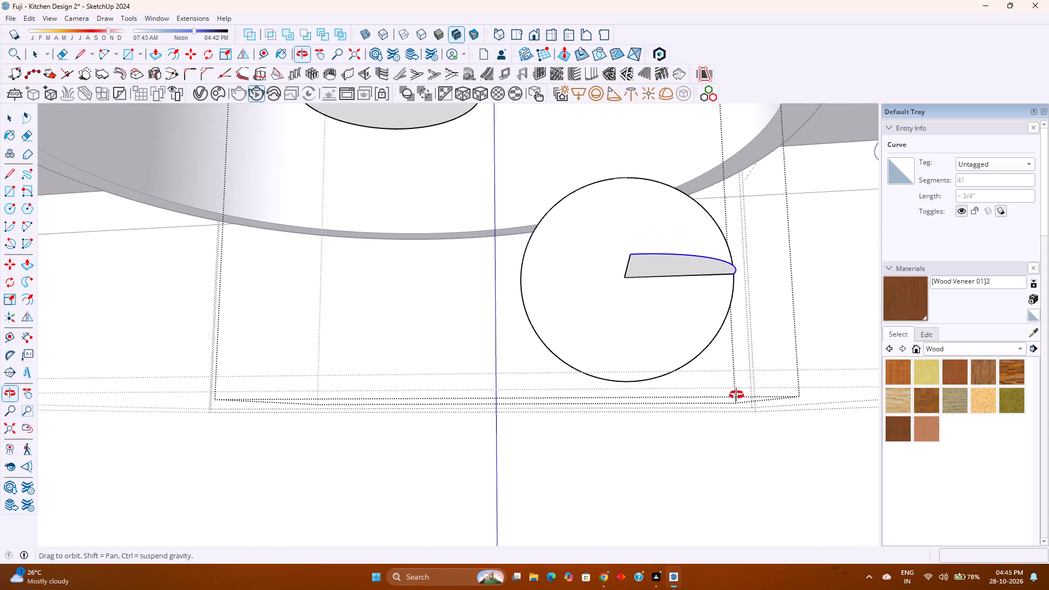
middle_drag(736, 395, 736, 395)
middle_click(735, 395)
click(681, 263)
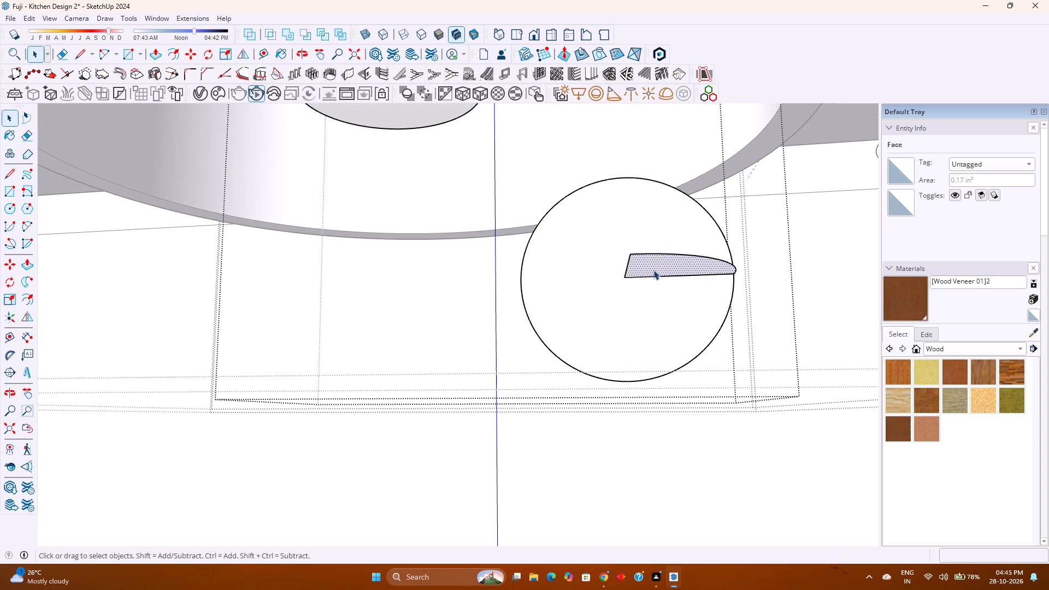
scroll(653, 269, up, 5)
middle_drag(653, 268, 488, 367)
middle_click(488, 367)
scroll(563, 317, down, 5)
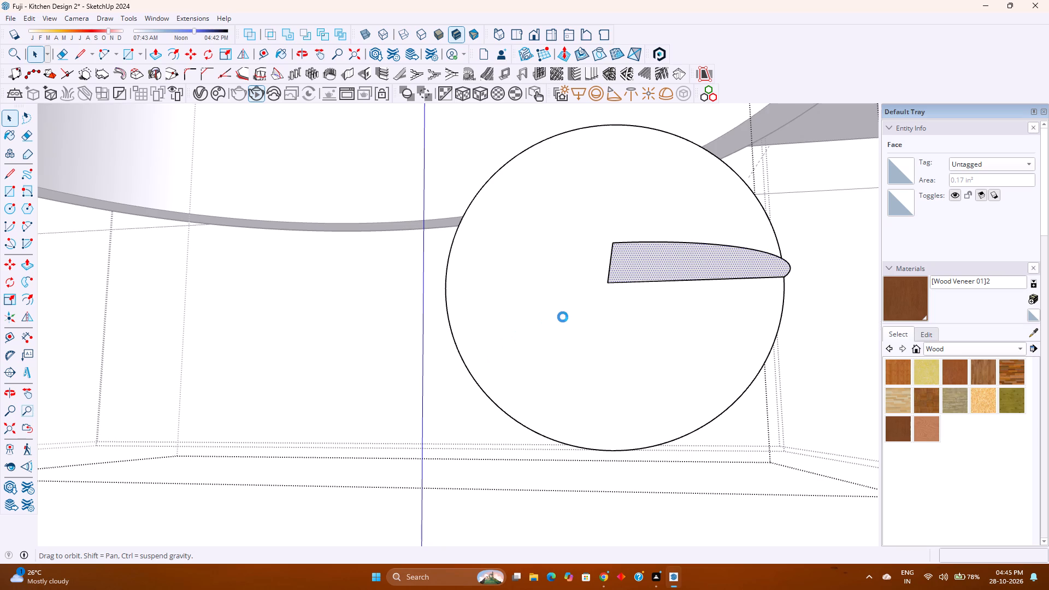
scroll(597, 317, down, 14)
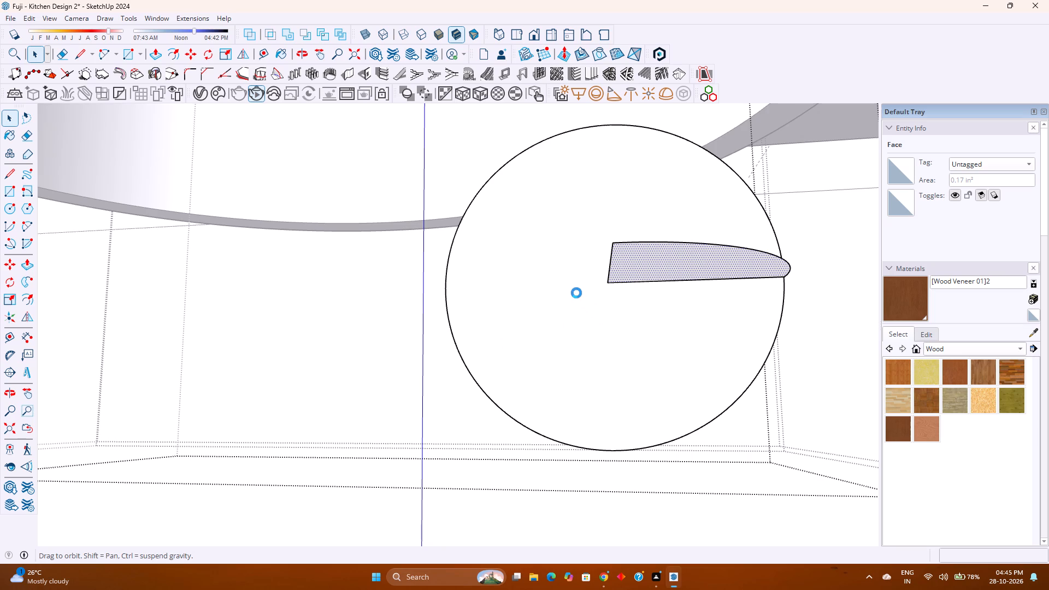
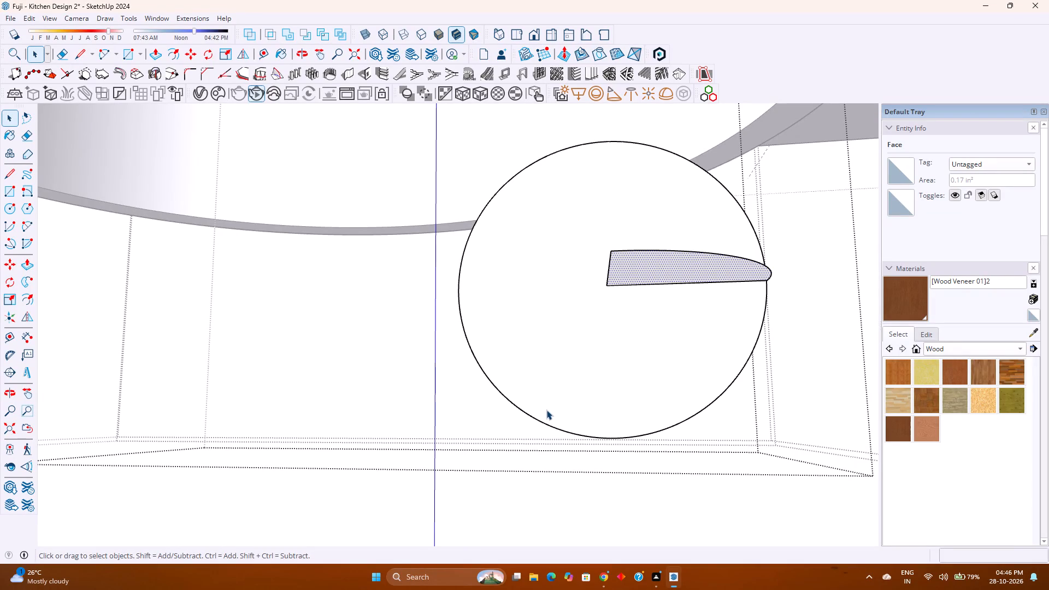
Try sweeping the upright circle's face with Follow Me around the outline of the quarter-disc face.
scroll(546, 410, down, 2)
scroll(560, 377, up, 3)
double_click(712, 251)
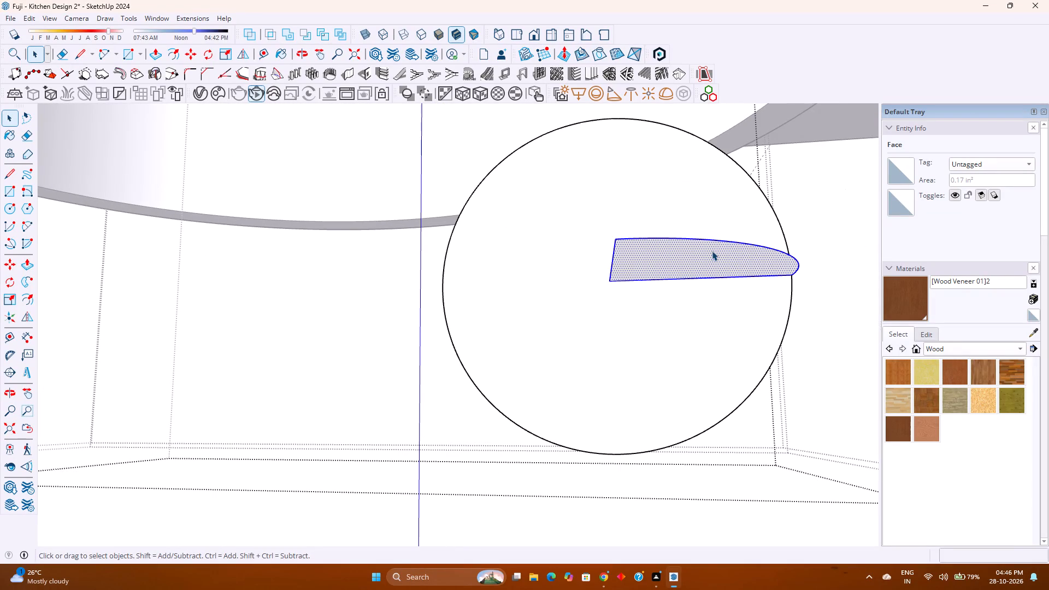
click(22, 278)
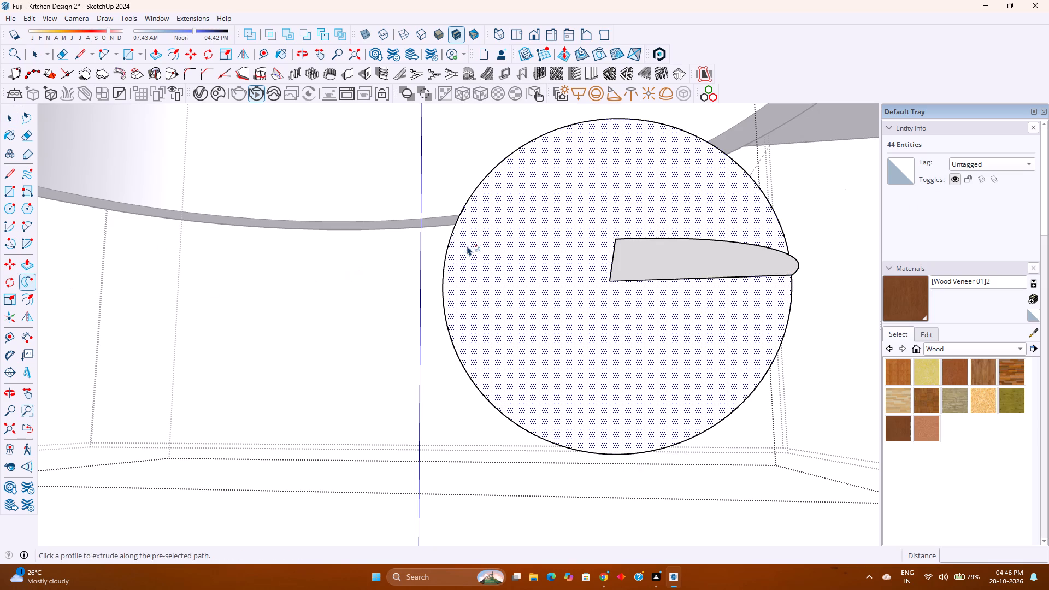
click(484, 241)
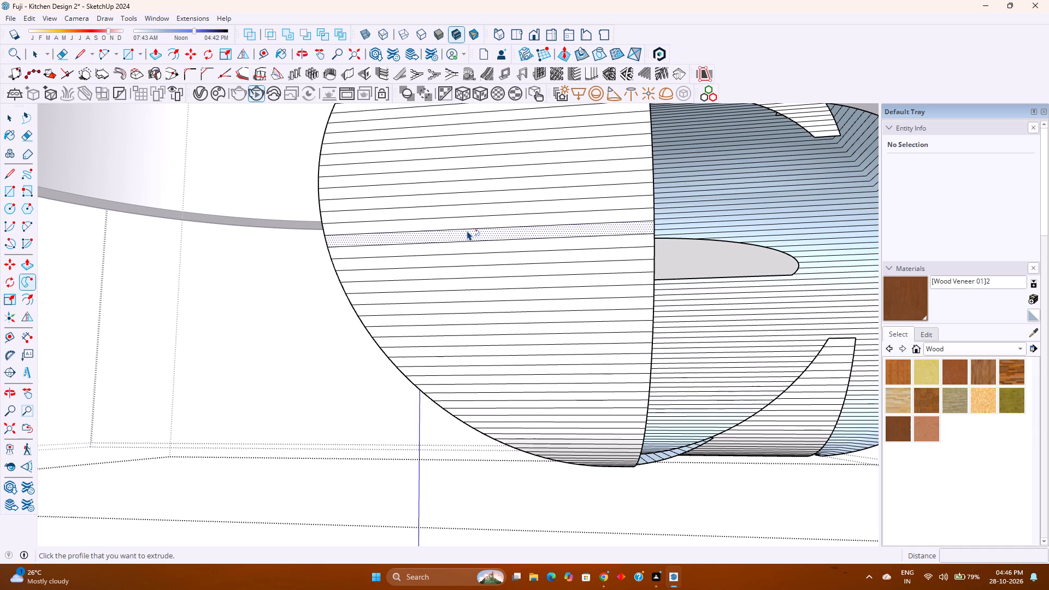
Examine the swept shape beneath the pendant lamp's inner cylinder from several sides and from below.
scroll(470, 232, down, 9)
middle_drag(543, 279, 870, 331)
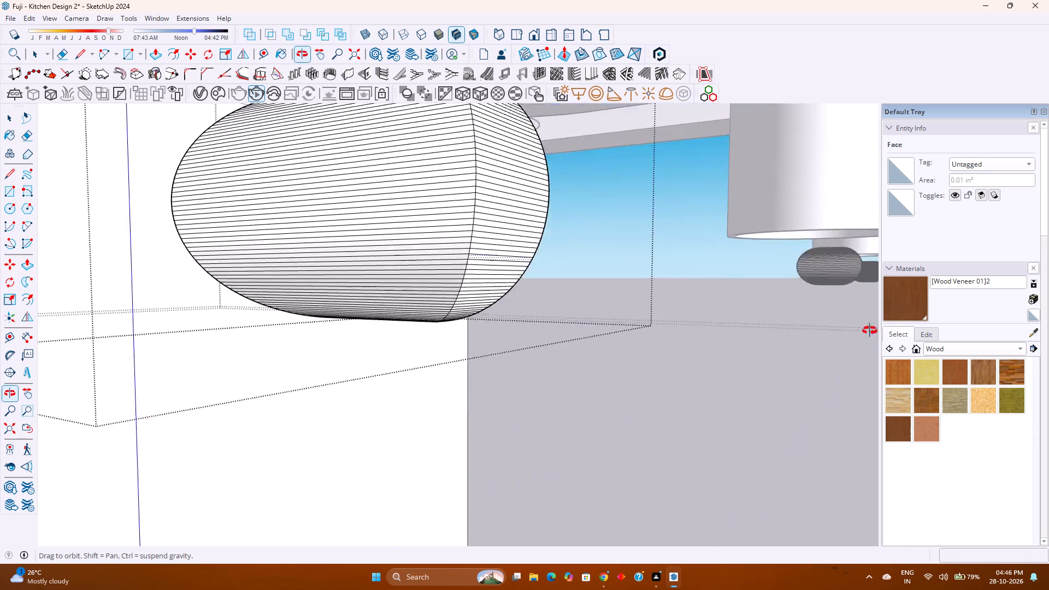
middle_drag(870, 331, 593, 392)
middle_drag(620, 383, 656, 363)
middle_drag(662, 360, 668, 357)
middle_click(733, 322)
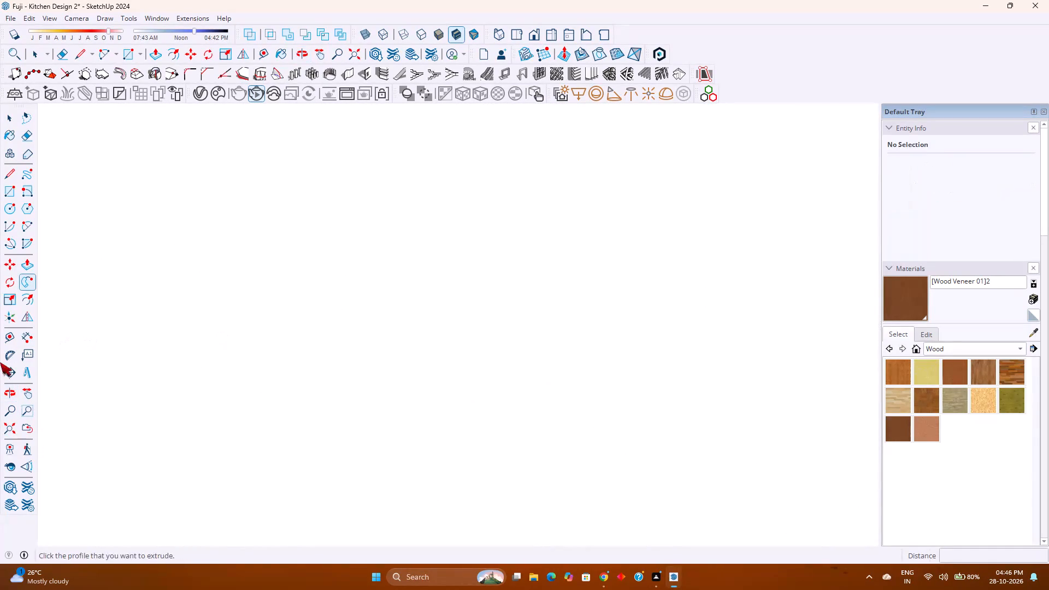
click(18, 432)
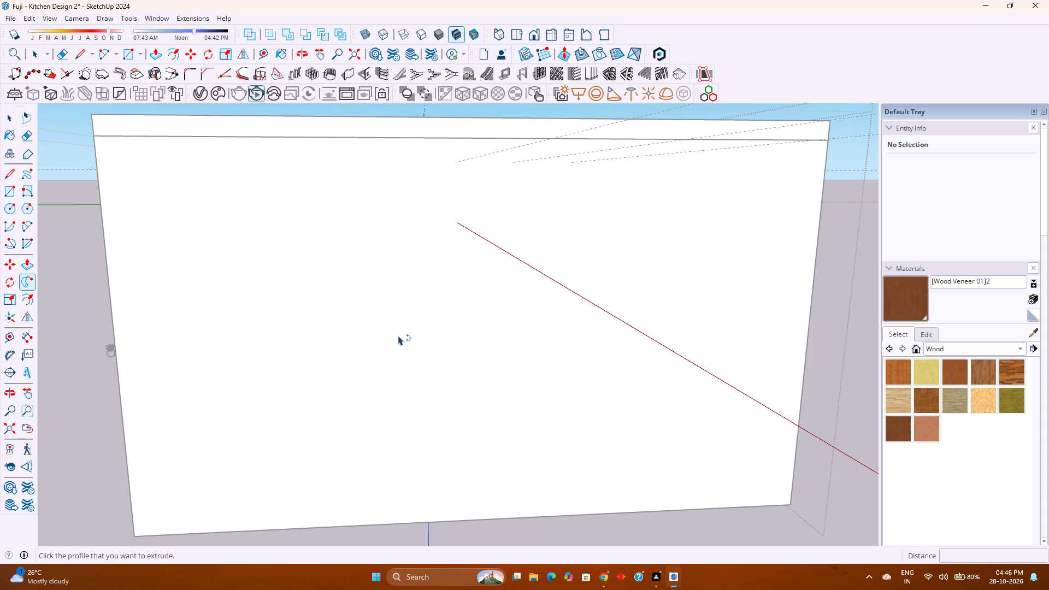
middle_drag(398, 335, 39, 328)
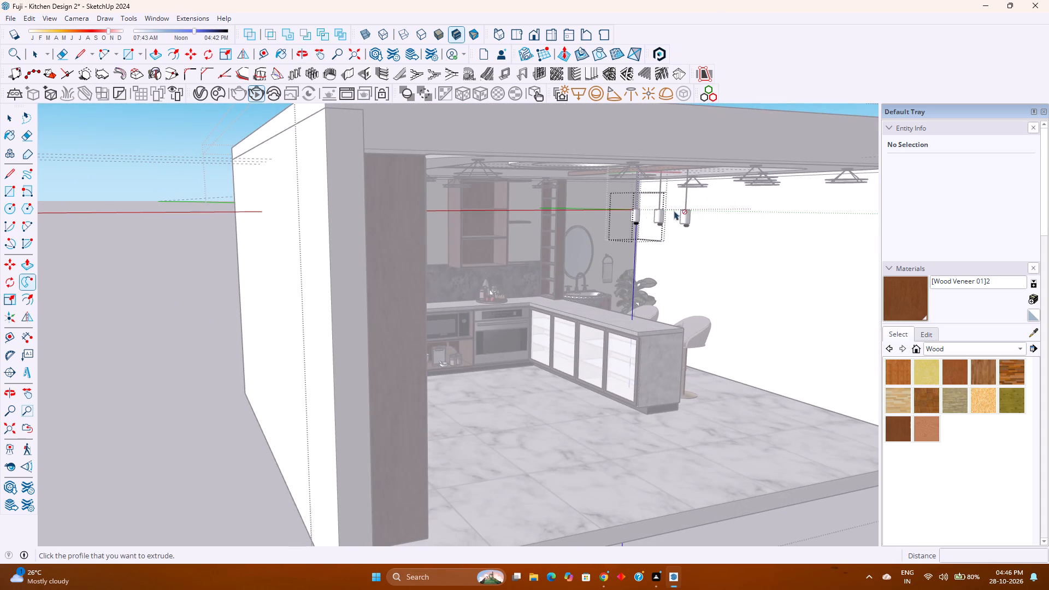
scroll(615, 222, up, 16)
scroll(464, 267, down, 4)
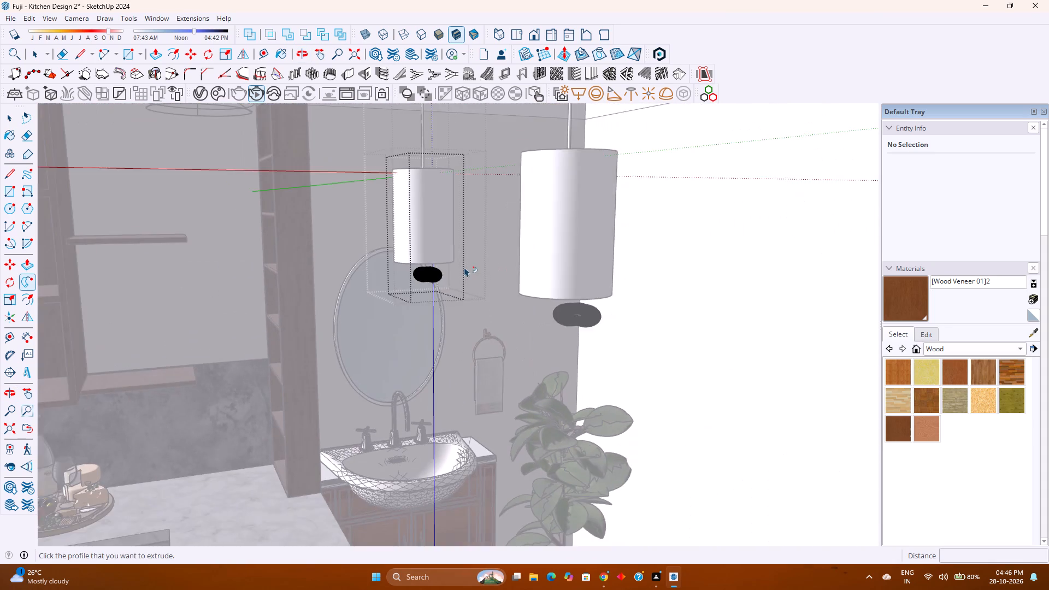
scroll(450, 271, up, 1)
middle_click(450, 271)
middle_click(450, 271)
middle_drag(438, 472, 454, 414)
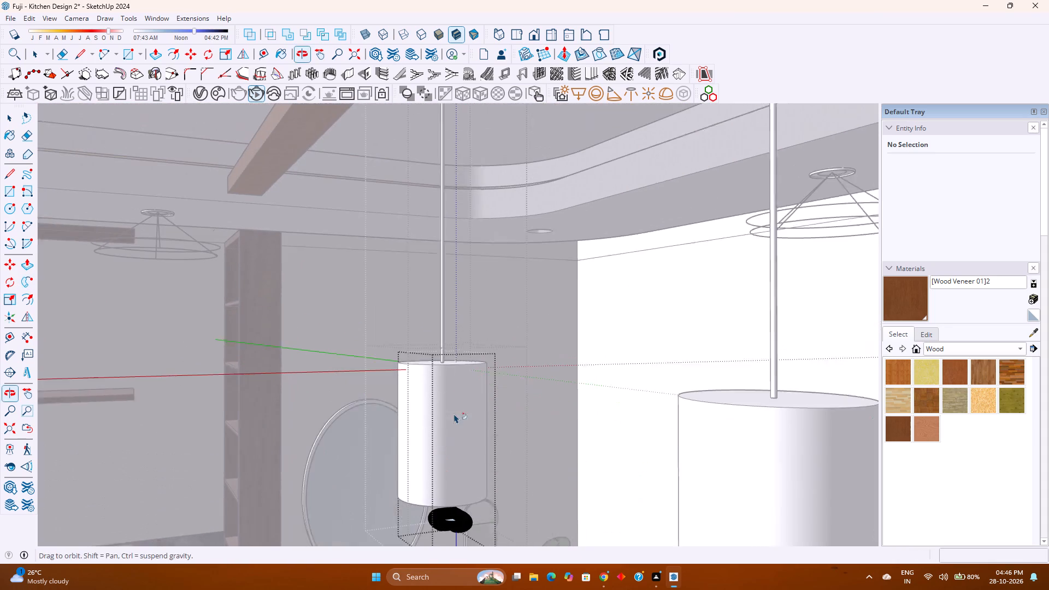
middle_drag(454, 414, 452, 417)
middle_click(455, 412)
scroll(465, 528, up, 14)
middle_drag(445, 522, 458, 515)
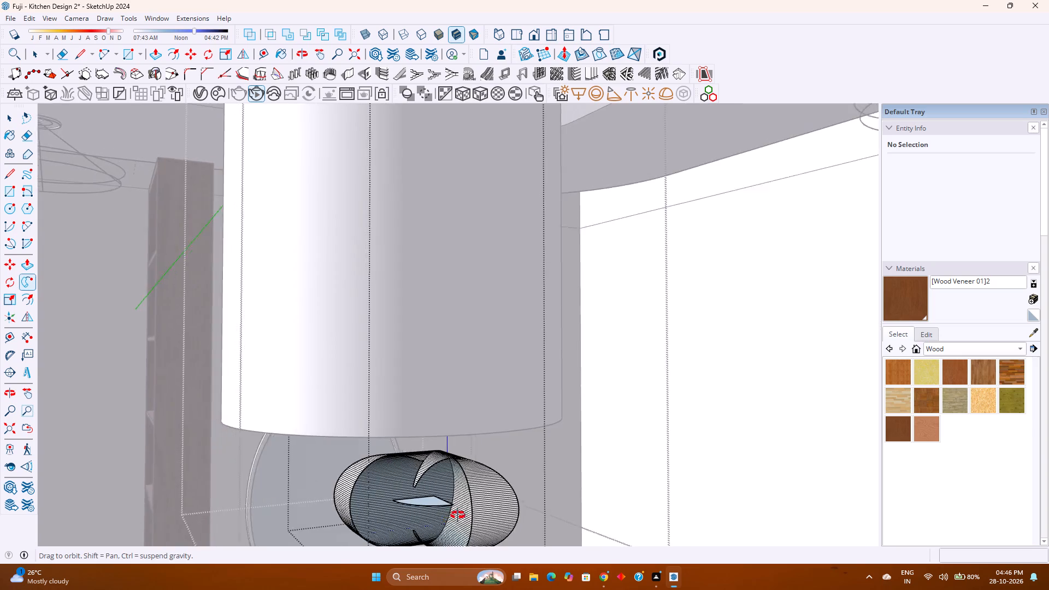
middle_drag(458, 515, 573, 476)
middle_click(573, 476)
scroll(476, 500, up, 4)
middle_drag(373, 487, 440, 452)
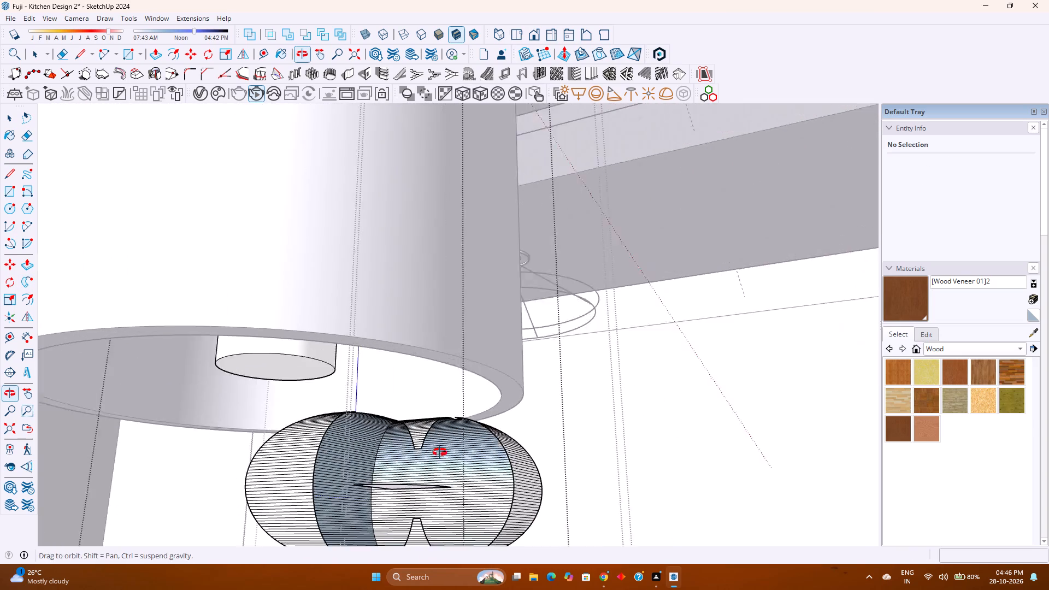
middle_drag(440, 452, 481, 440)
middle_click(481, 440)
scroll(497, 439, down, 3)
scroll(452, 471, up, 3)
scroll(469, 462, down, 2)
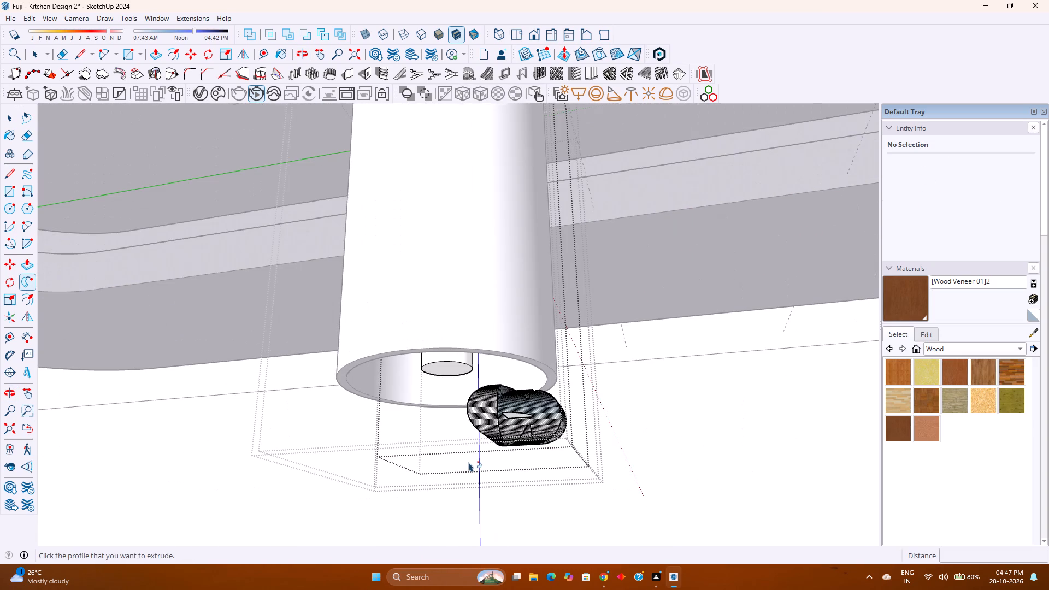
scroll(514, 426, up, 8)
middle_drag(504, 432, 530, 390)
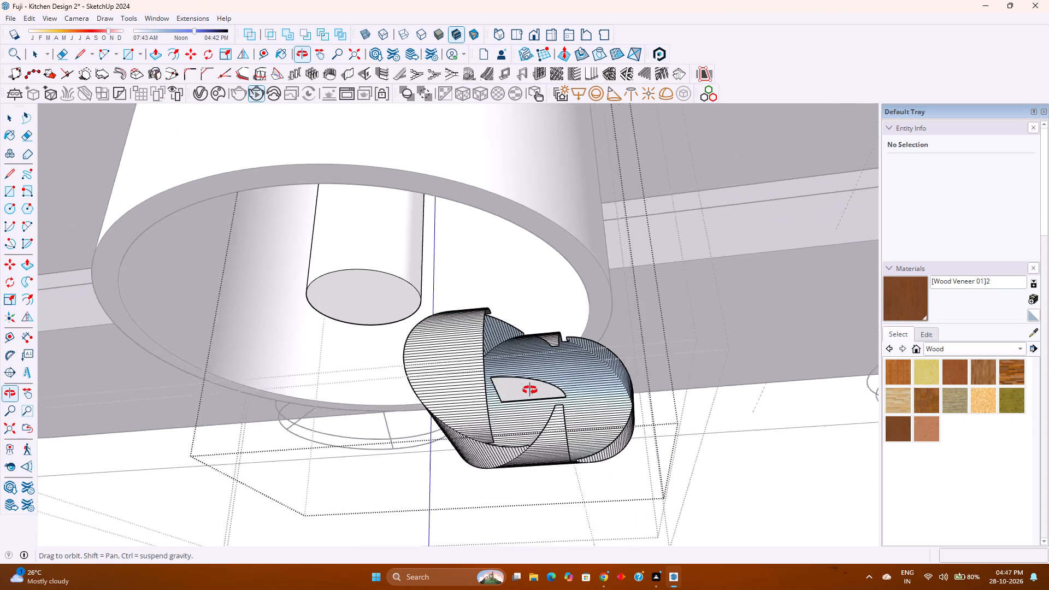
middle_drag(530, 390, 604, 335)
middle_drag(609, 333, 626, 326)
middle_click(626, 326)
middle_drag(637, 338, 609, 360)
shift+middle_drag(612, 358, 576, 355)
middle_drag(609, 360, 614, 358)
shift+middle_drag(576, 355, 567, 347)
shift+middle_click(565, 347)
shift+middle_drag(557, 347, 464, 351)
shift+middle_click(464, 351)
shift+middle_click(464, 351)
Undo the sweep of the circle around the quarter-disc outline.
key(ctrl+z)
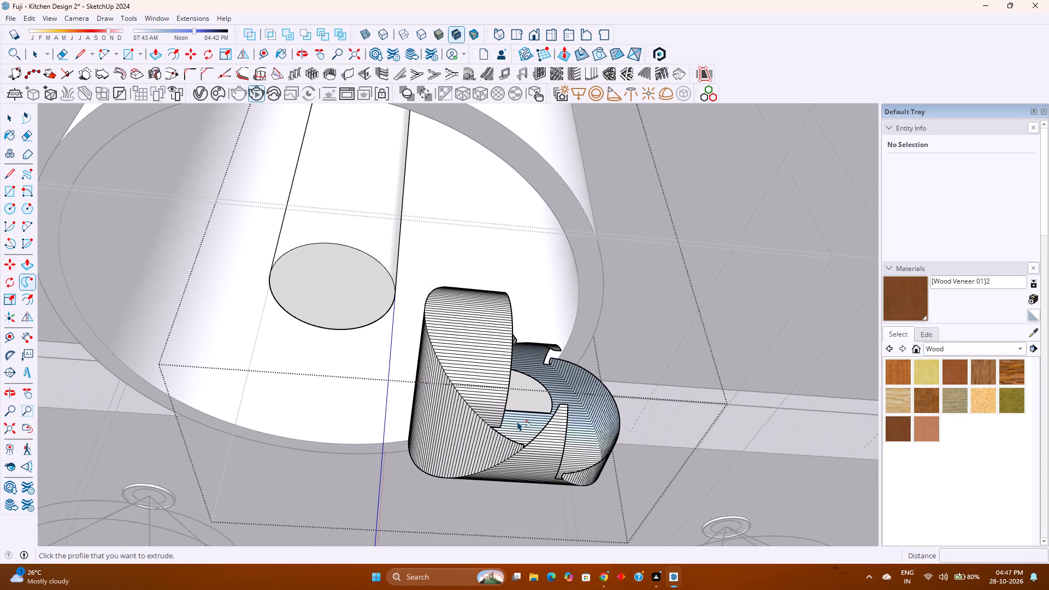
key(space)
Check the upright circle's face and the quarter-disc's two straight edges where they meet at the circle's centre.
scroll(475, 414, up, 4)
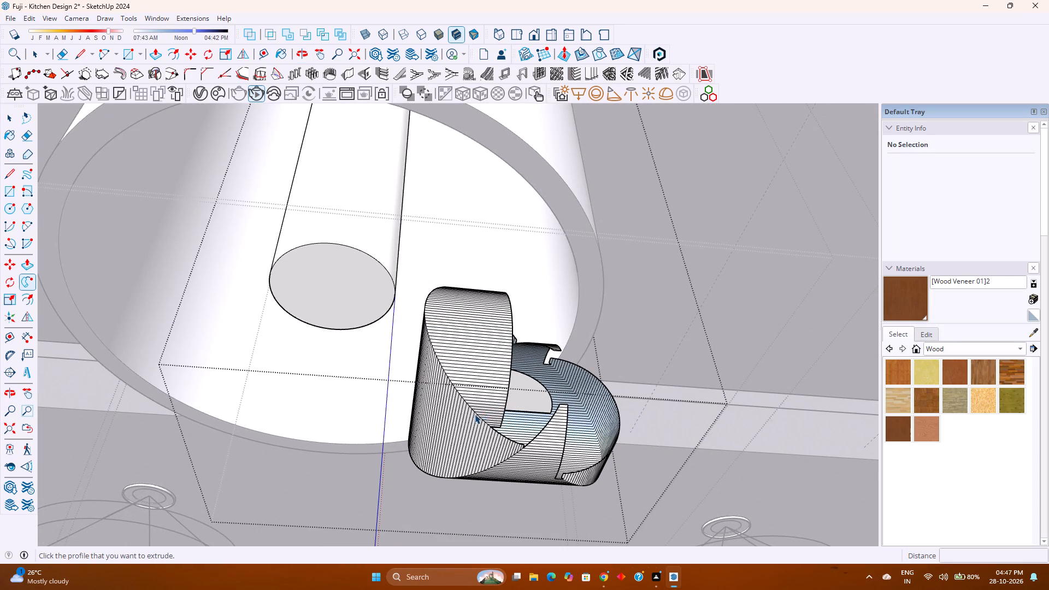
double_click(475, 415)
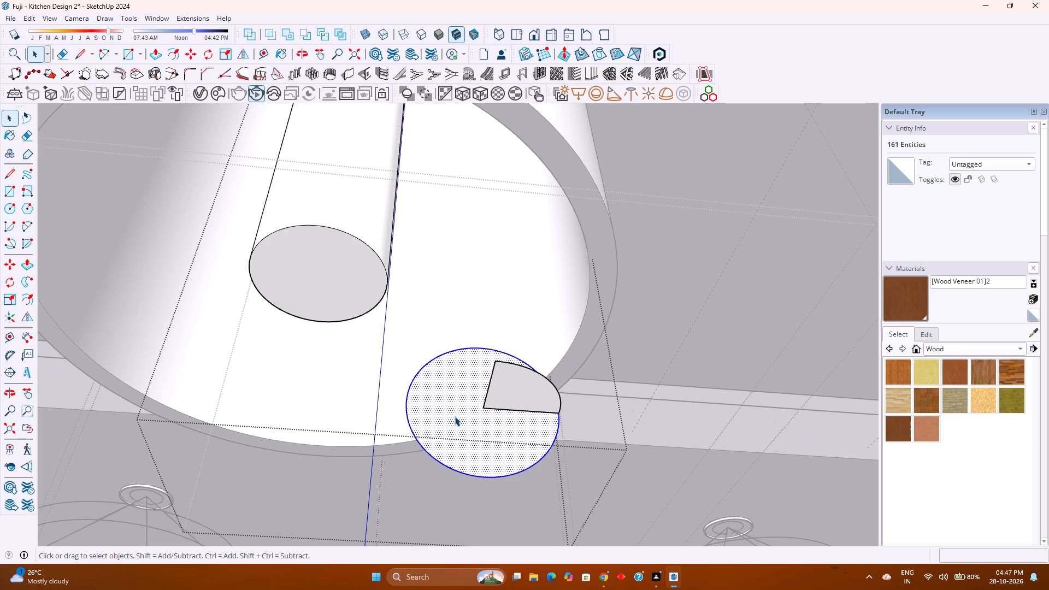
click(485, 406)
click(484, 408)
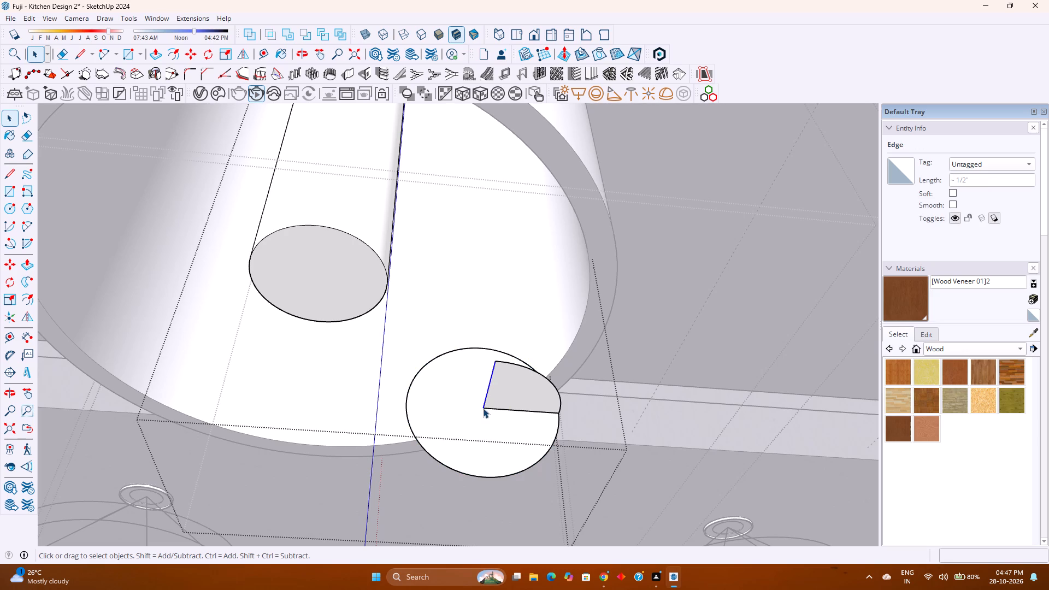
click(482, 408)
scroll(490, 409, up, 6)
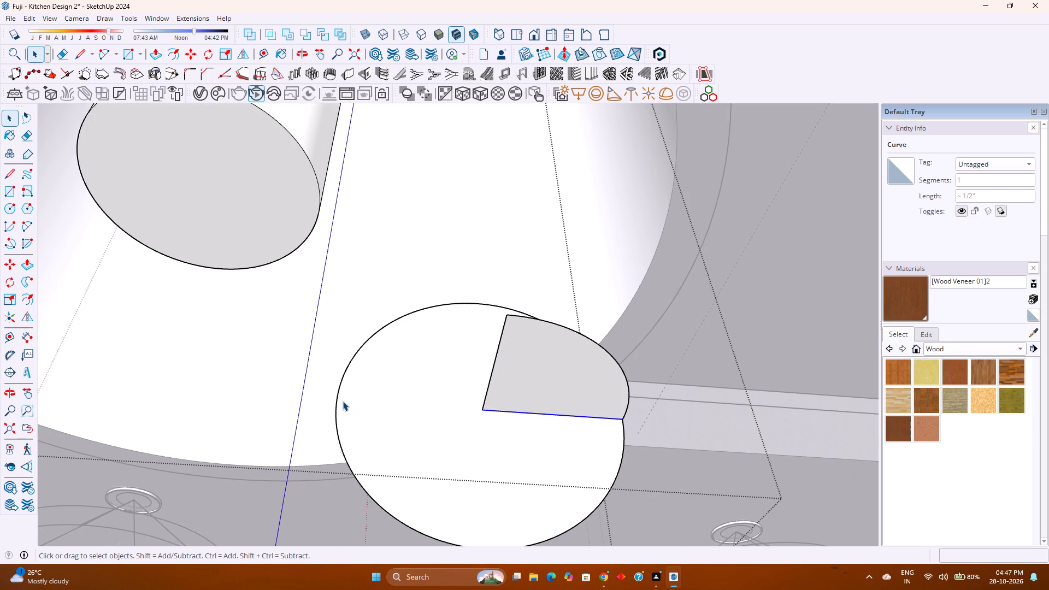
scroll(450, 411, down, 4)
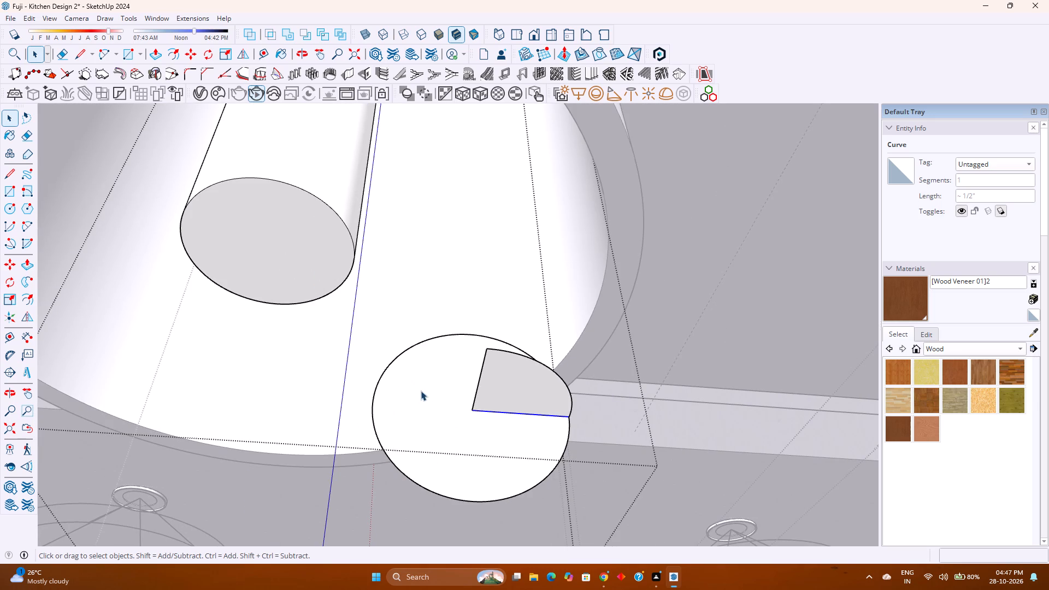
scroll(482, 423, up, 3)
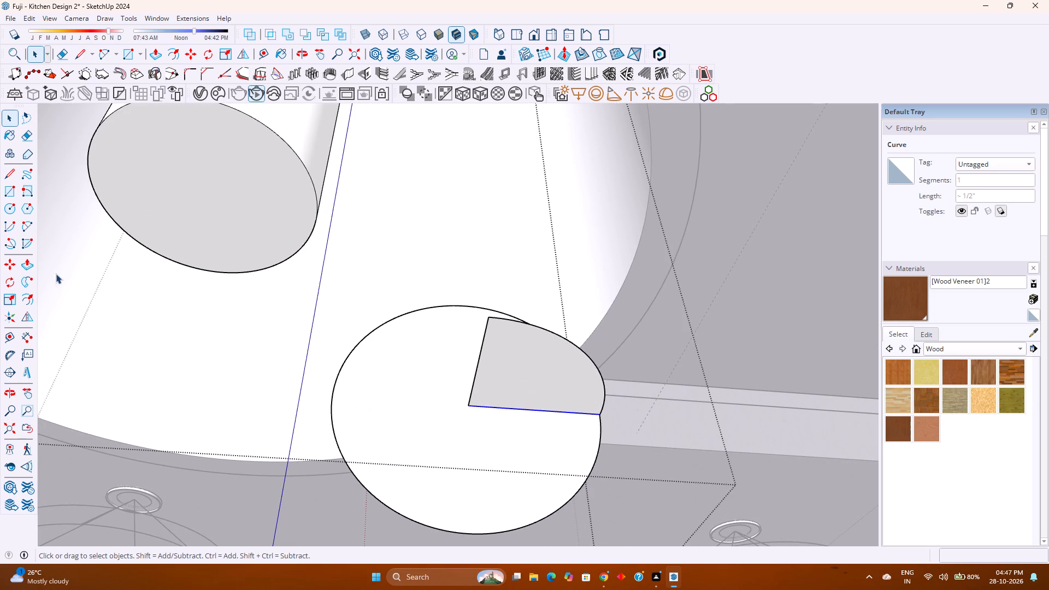
Sweep the quarter-disc profile with Follow Me, using the upright circle's face and edge as the path.
double_click(434, 433)
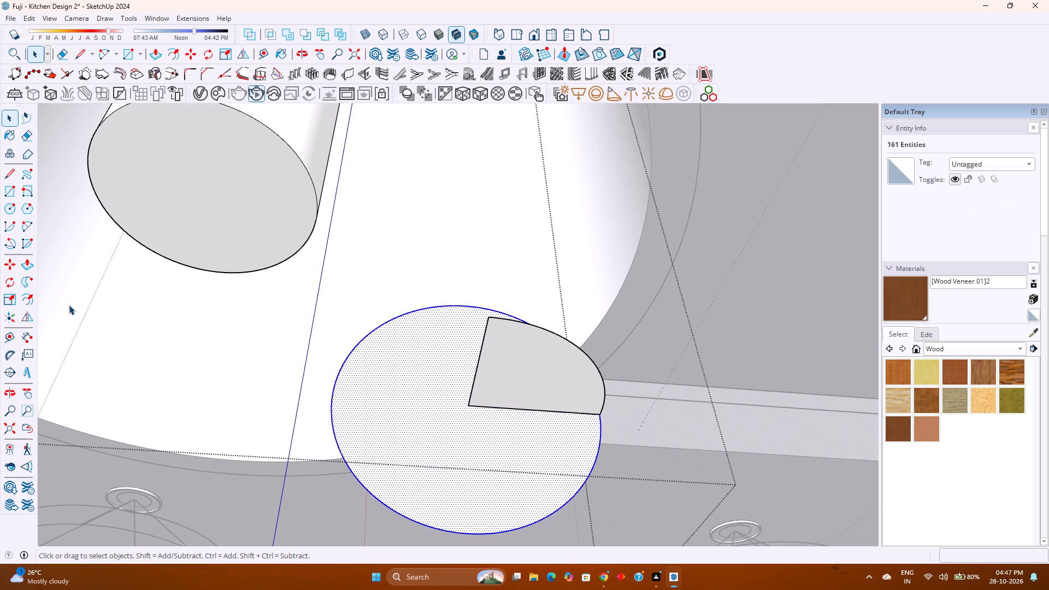
click(28, 280)
click(489, 375)
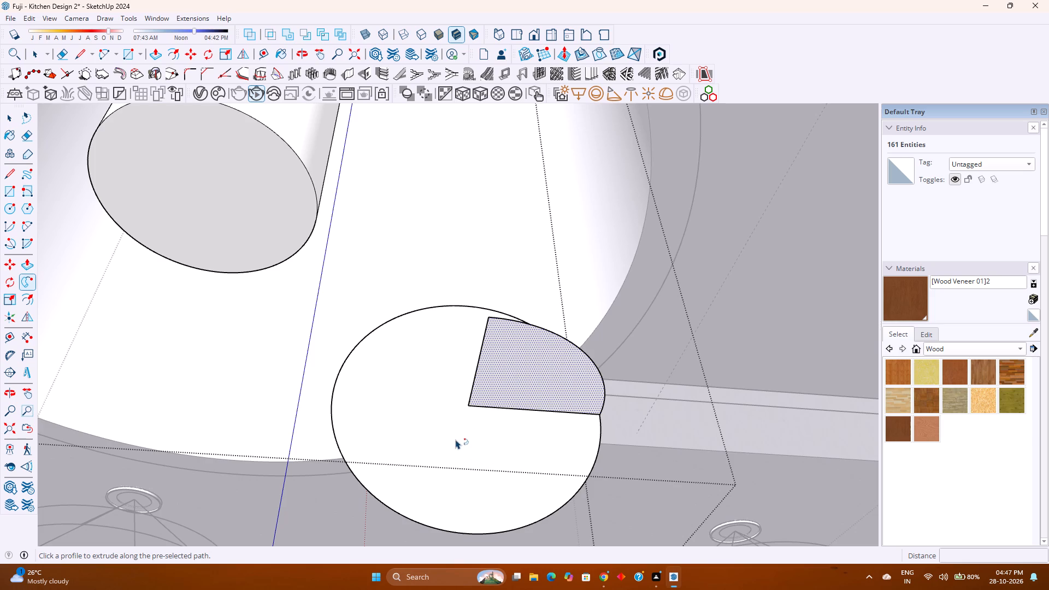
click(503, 388)
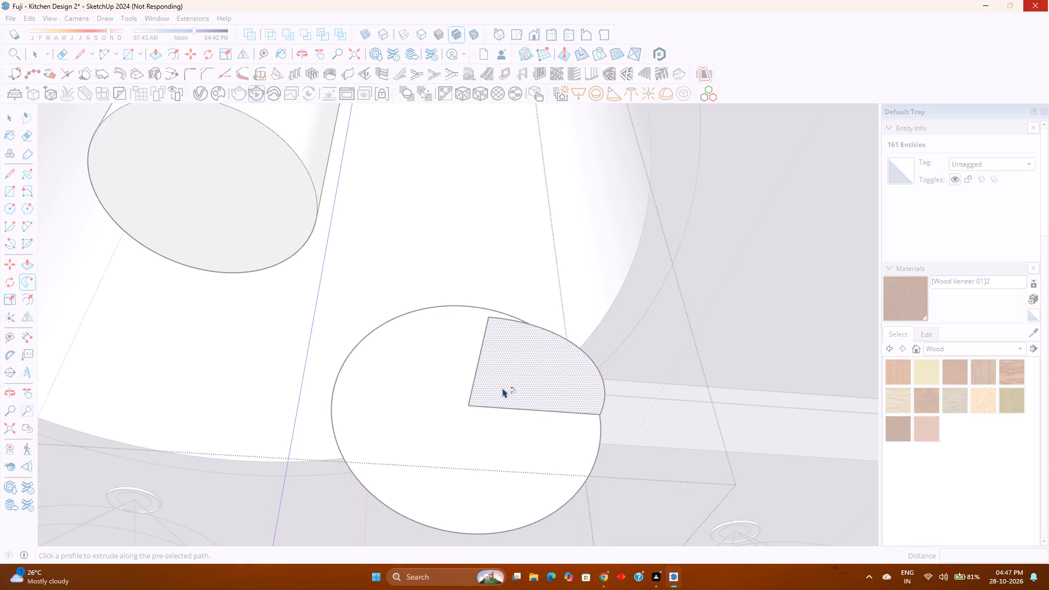
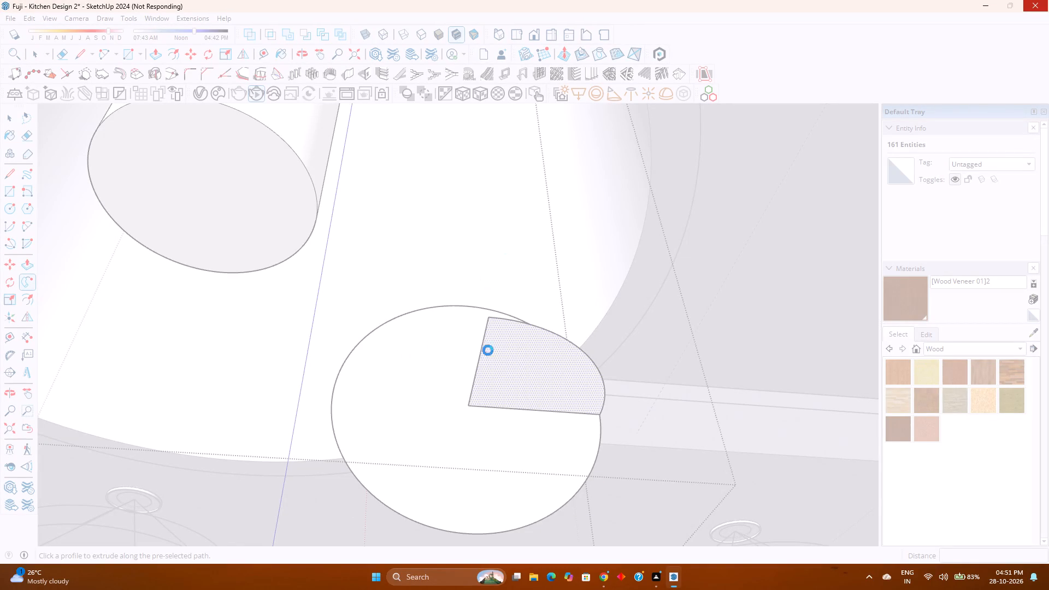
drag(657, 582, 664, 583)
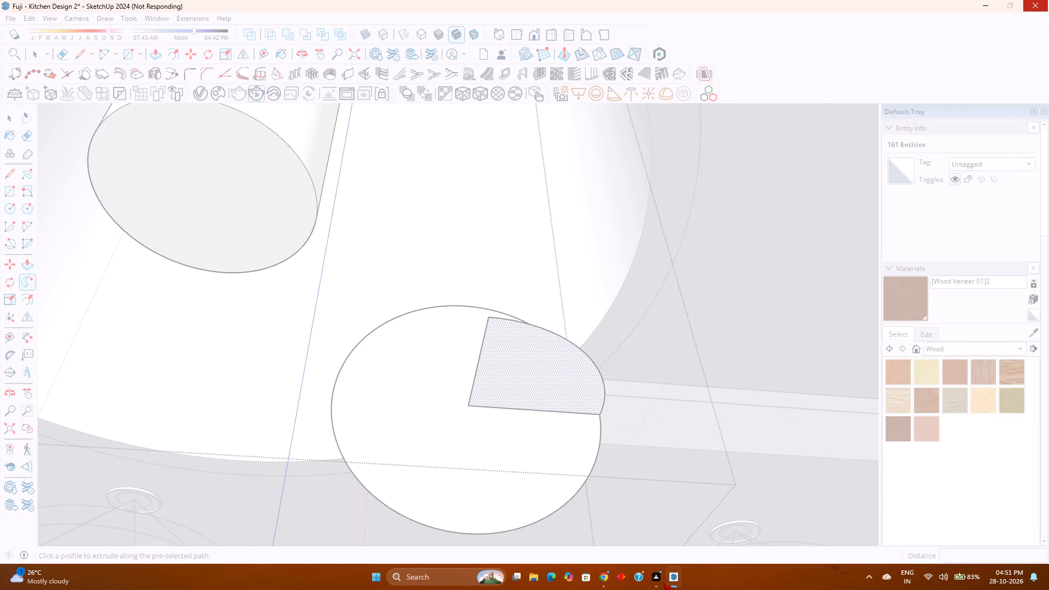
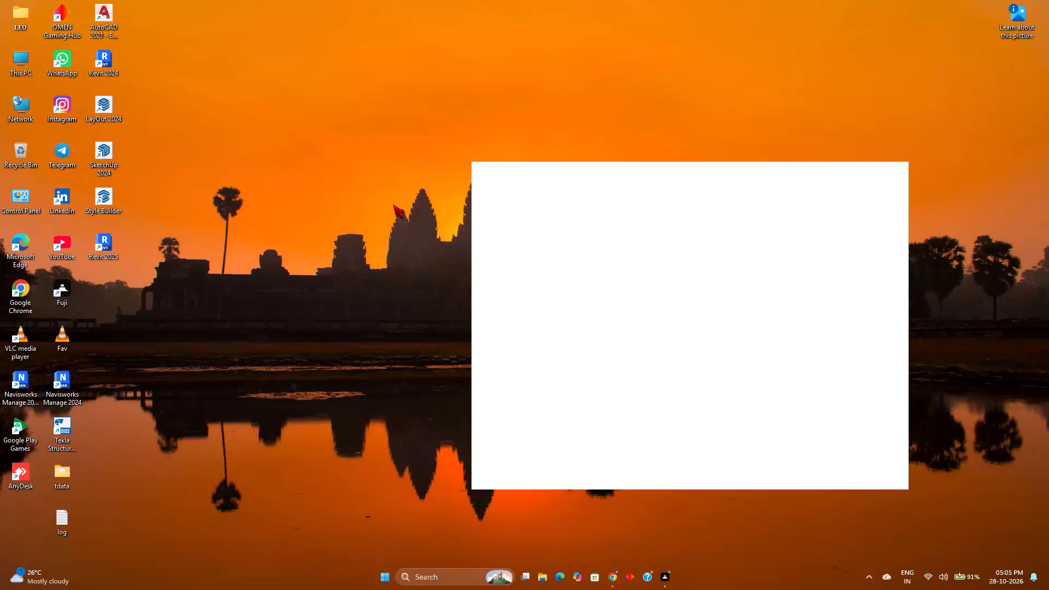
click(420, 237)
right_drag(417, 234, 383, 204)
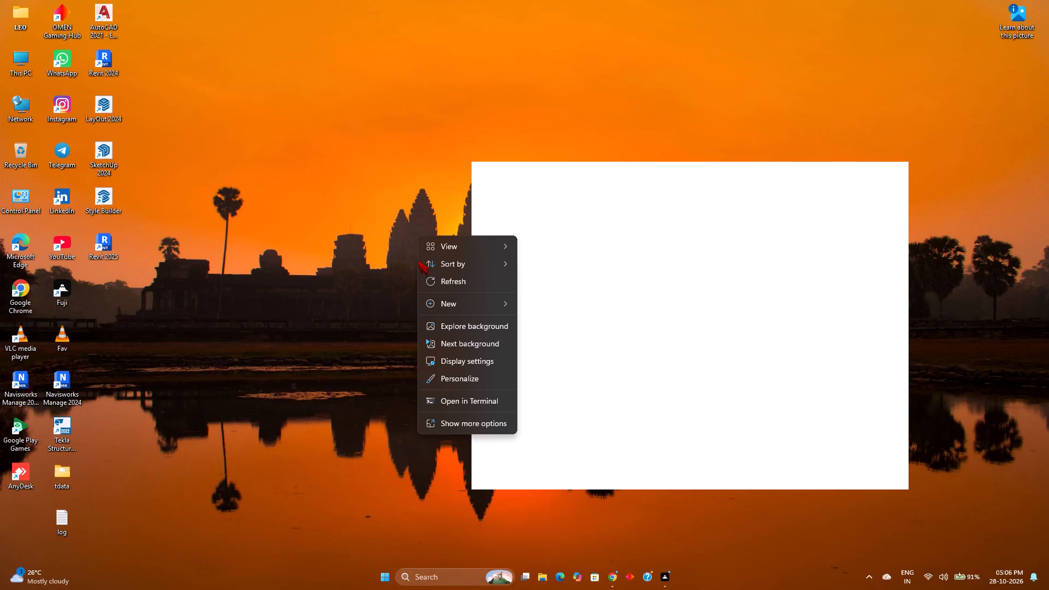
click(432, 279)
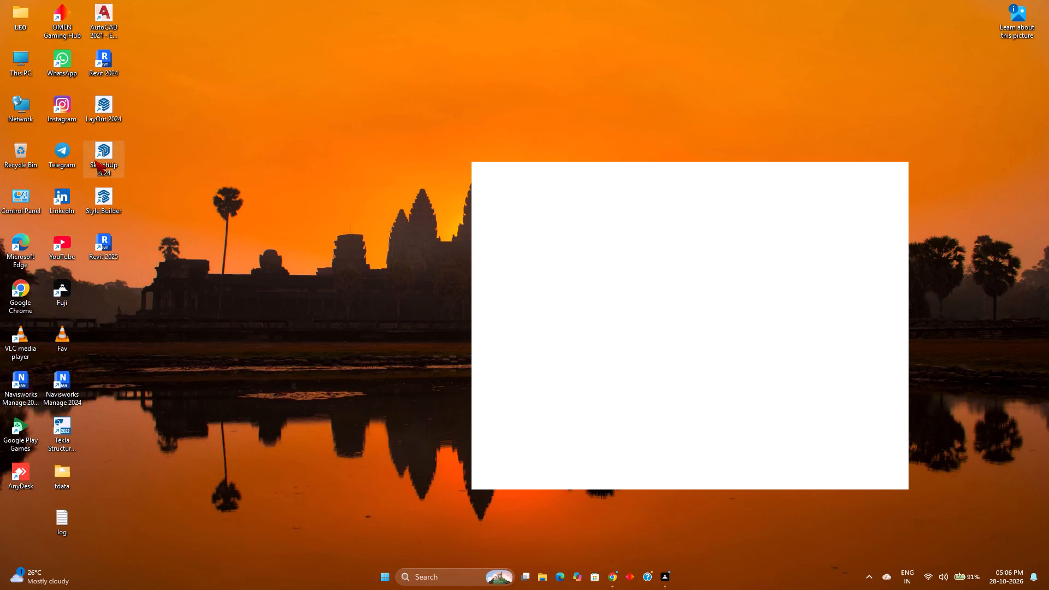
Launch SketchUp 2024 from the desktop.
double_click(99, 158)
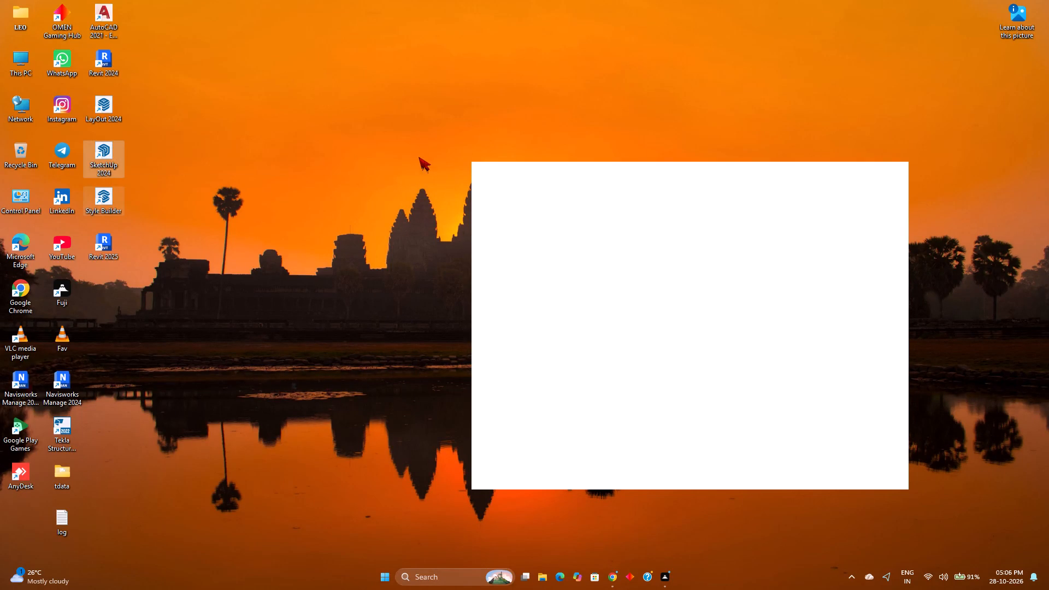
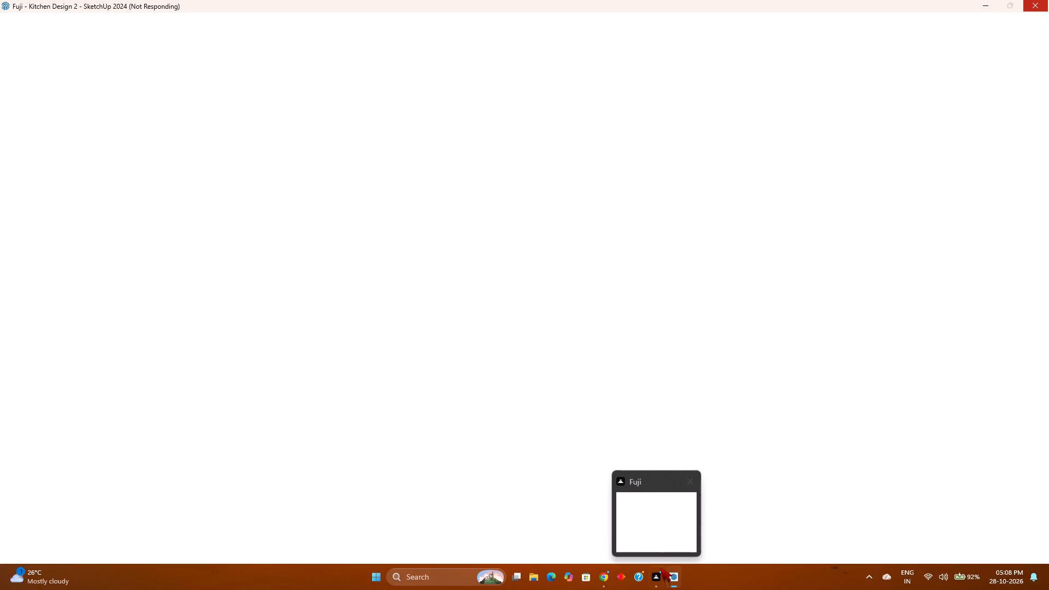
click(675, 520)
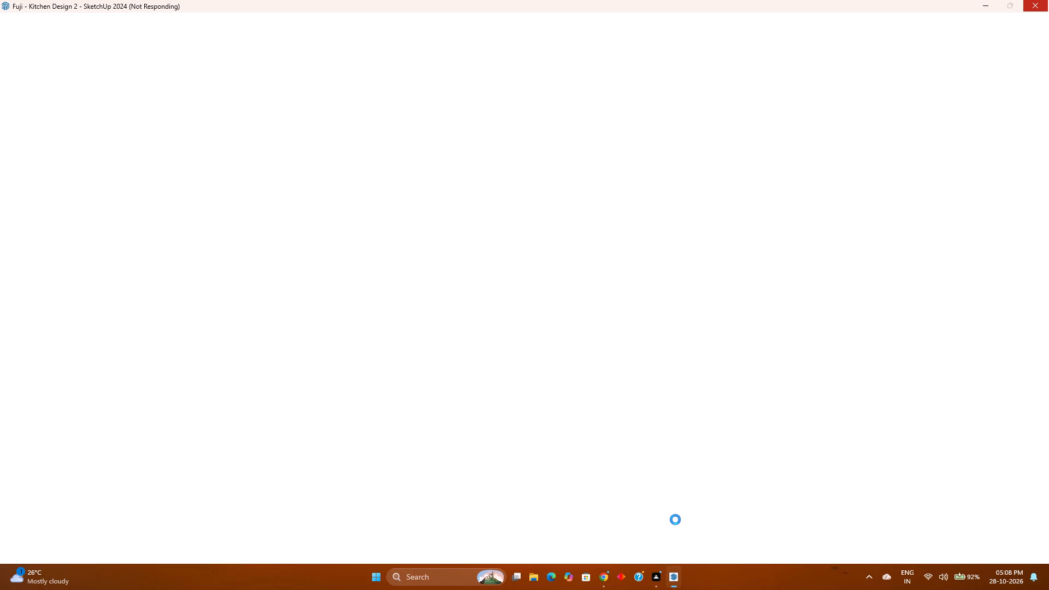
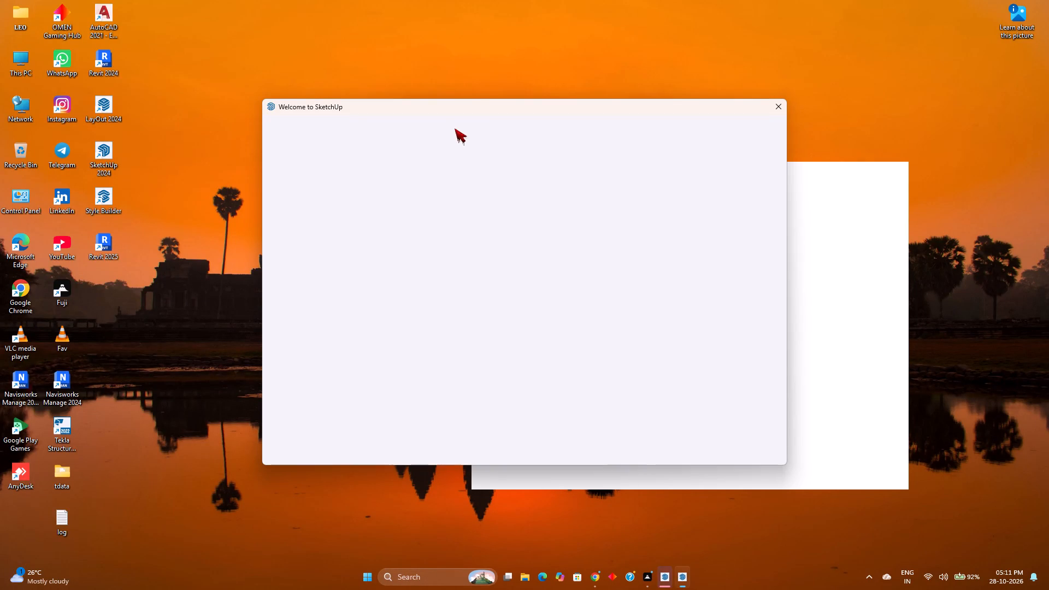
Move the Welcome to SketchUp window aside and bring the SketchUp Application dialog behind it to the front.
click(464, 102)
drag(465, 105, 678, 94)
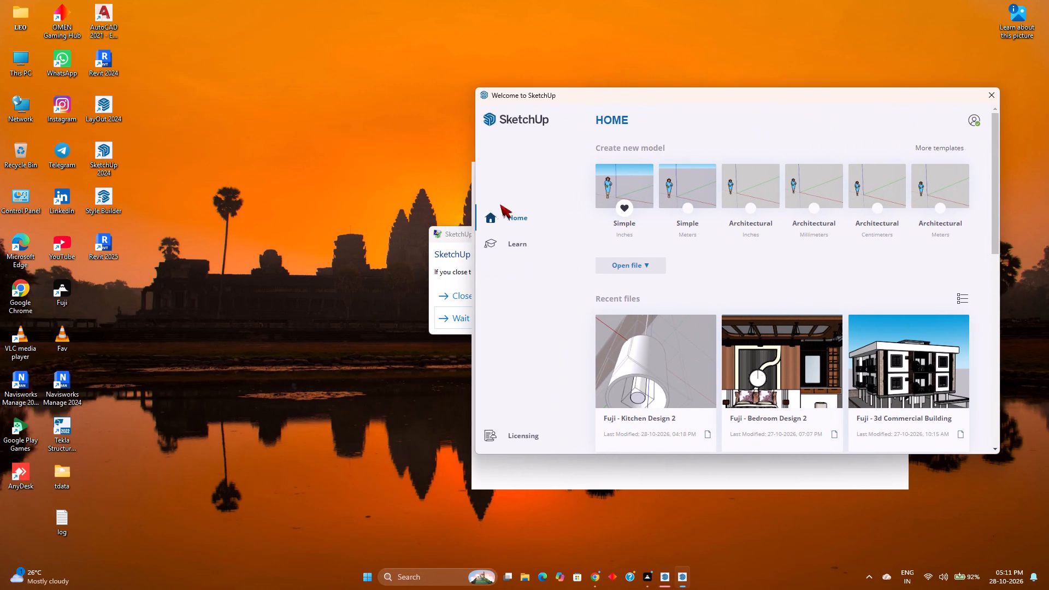
click(462, 231)
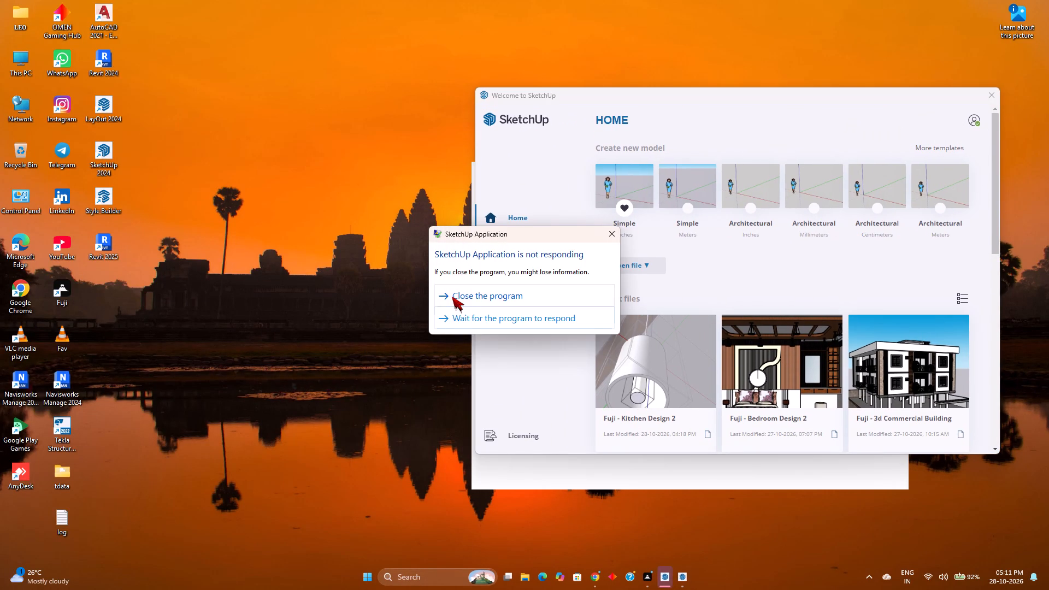
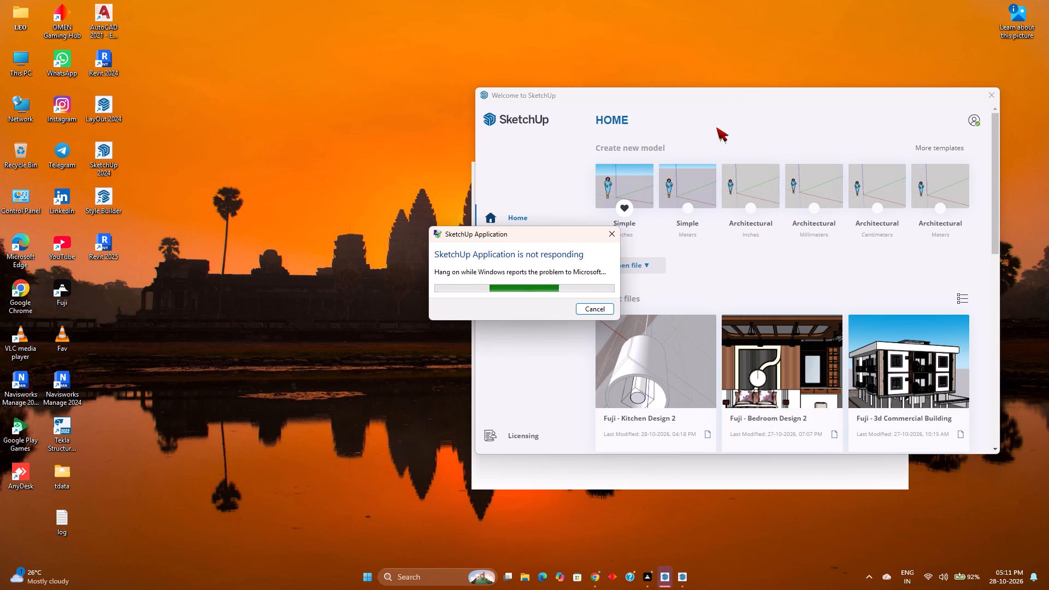
Move the Welcome to SketchUp window back to the middle of the desktop, in front of the SketchUp Application dialog.
drag(724, 95, 567, 97)
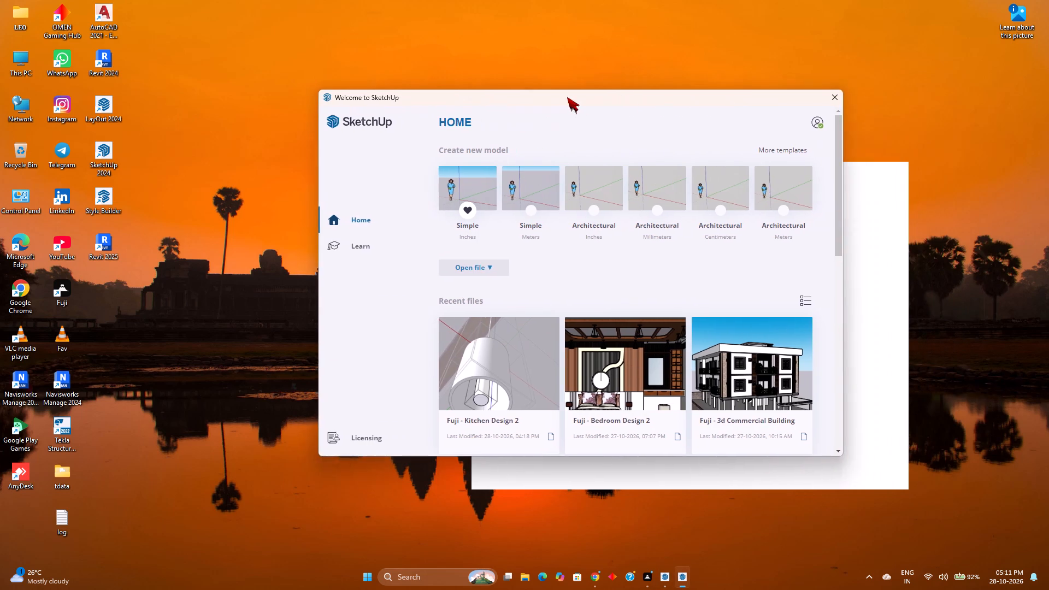
drag(567, 97, 566, 82)
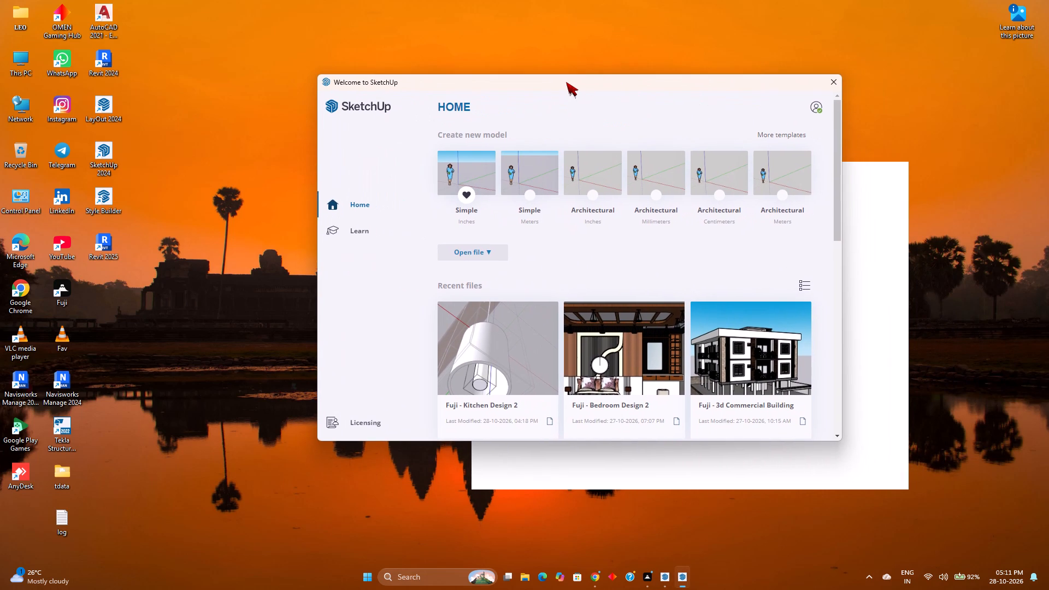
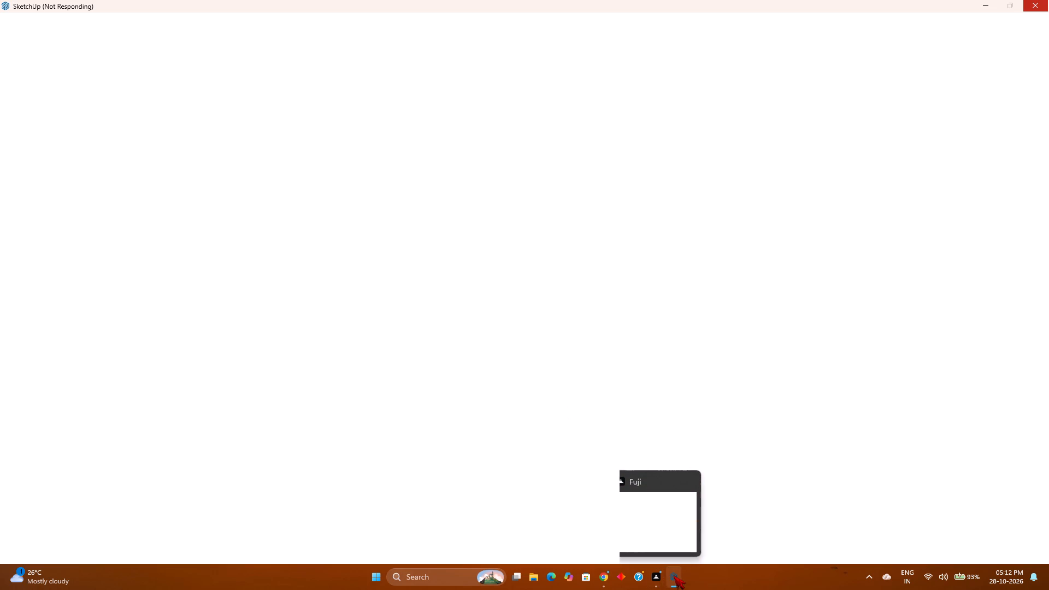
Bring the unresponsive main SketchUp window to the front of the desktop.
click(671, 529)
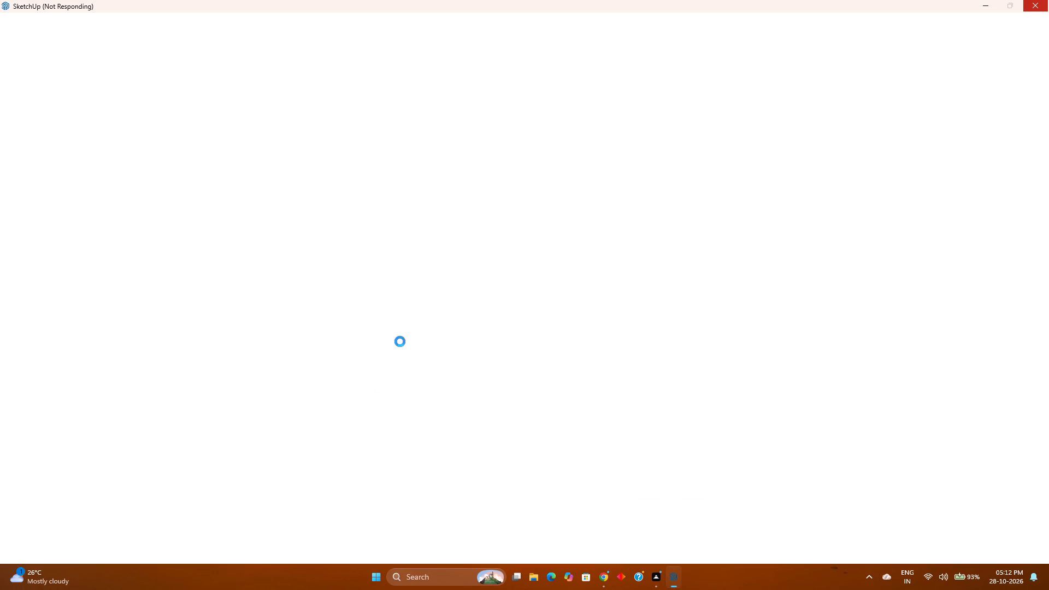
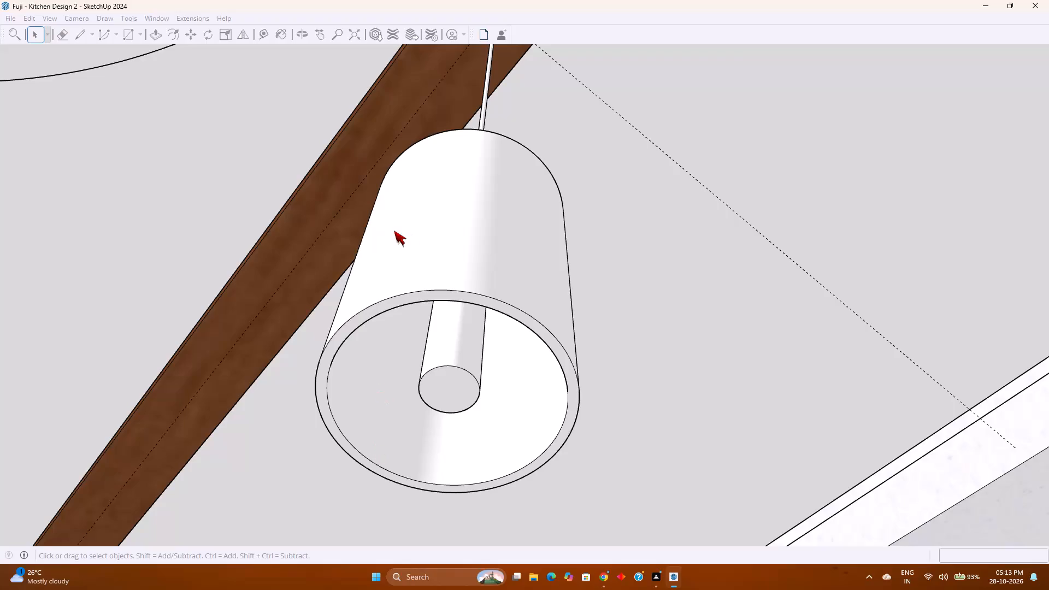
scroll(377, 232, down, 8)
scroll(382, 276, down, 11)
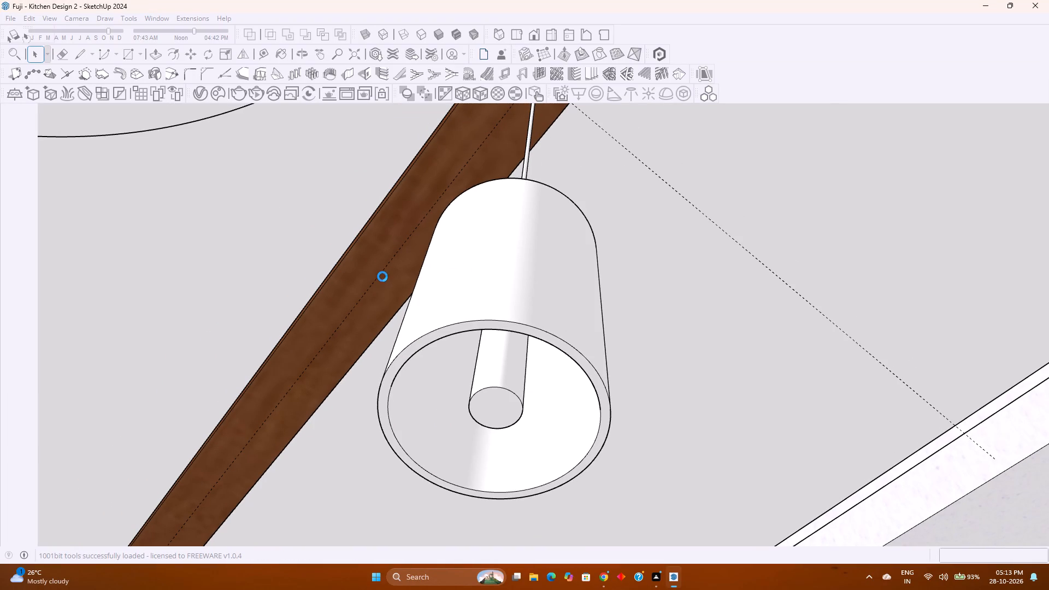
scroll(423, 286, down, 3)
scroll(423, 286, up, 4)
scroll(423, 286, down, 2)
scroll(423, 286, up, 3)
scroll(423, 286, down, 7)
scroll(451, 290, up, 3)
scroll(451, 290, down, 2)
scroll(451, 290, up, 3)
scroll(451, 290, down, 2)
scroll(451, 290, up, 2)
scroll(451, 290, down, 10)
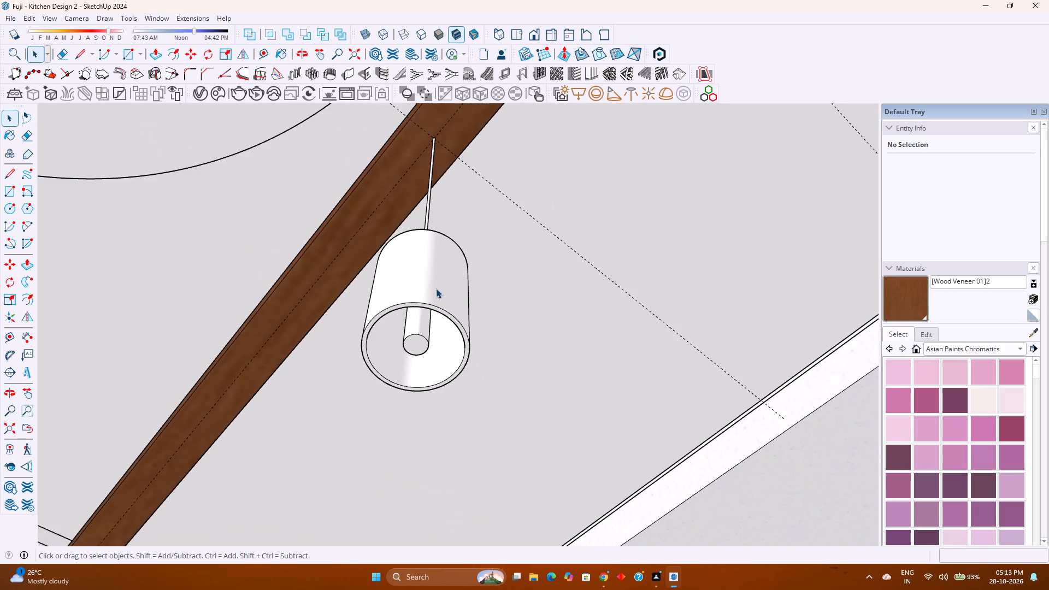
Open the nested pendant lamp groups and extend the inner bulb cylinder's bottom face by about 1/4" with Push/Pull.
middle_drag(436, 288, 432, 382)
scroll(416, 314, up, 3)
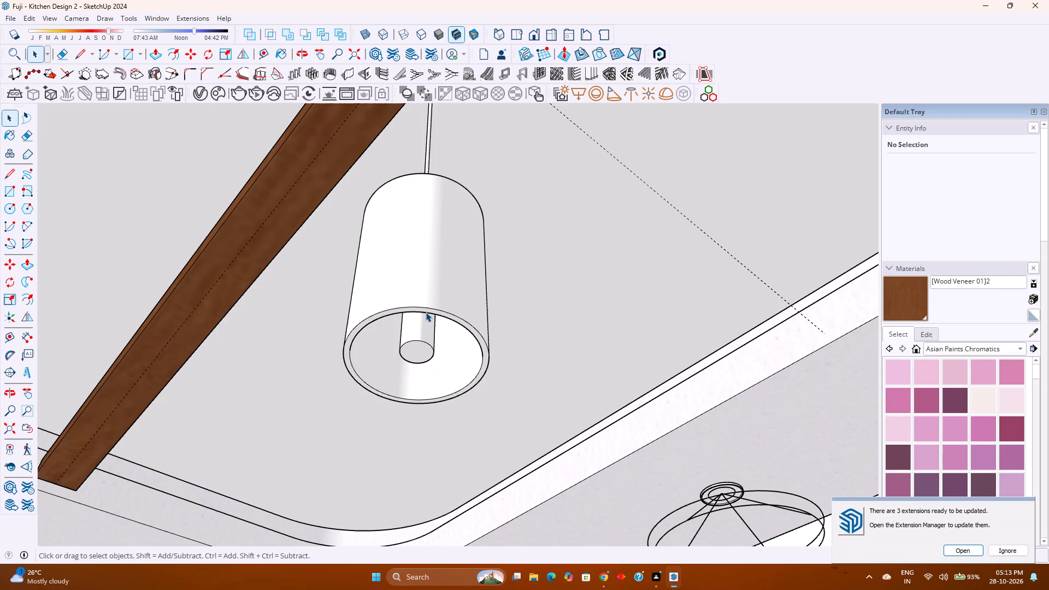
double_click(427, 311)
scroll(427, 311, up, 3)
click(423, 336)
double_click(423, 336)
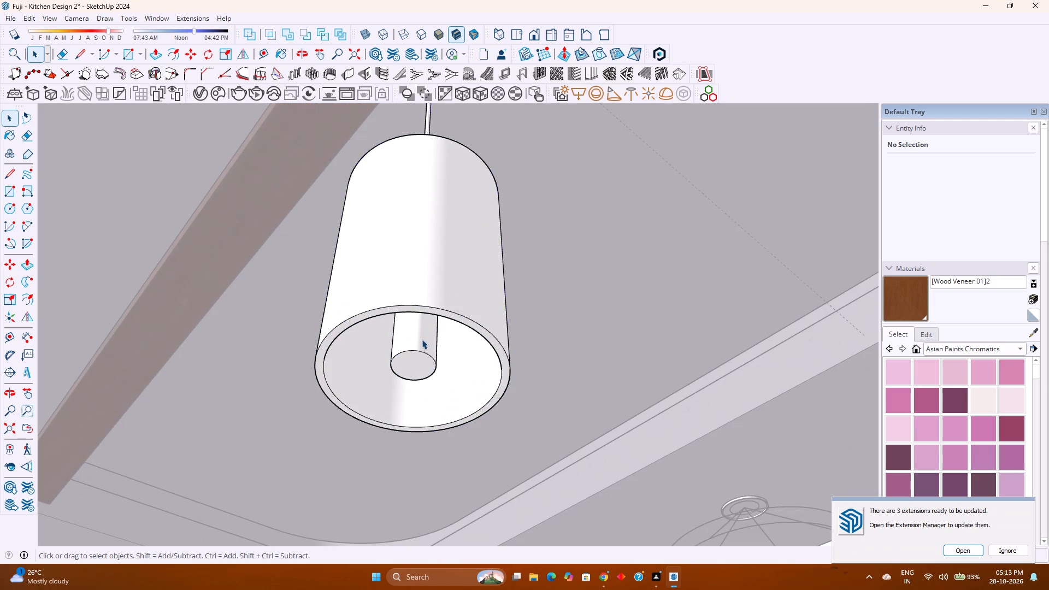
double_click(422, 340)
click(413, 370)
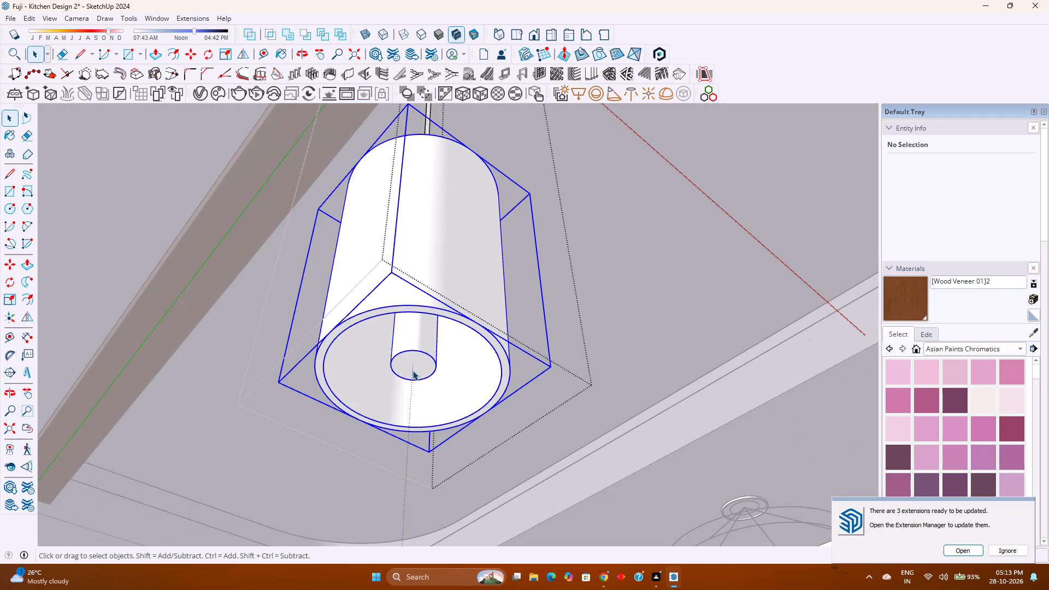
double_click(412, 370)
click(412, 366)
double_click(412, 366)
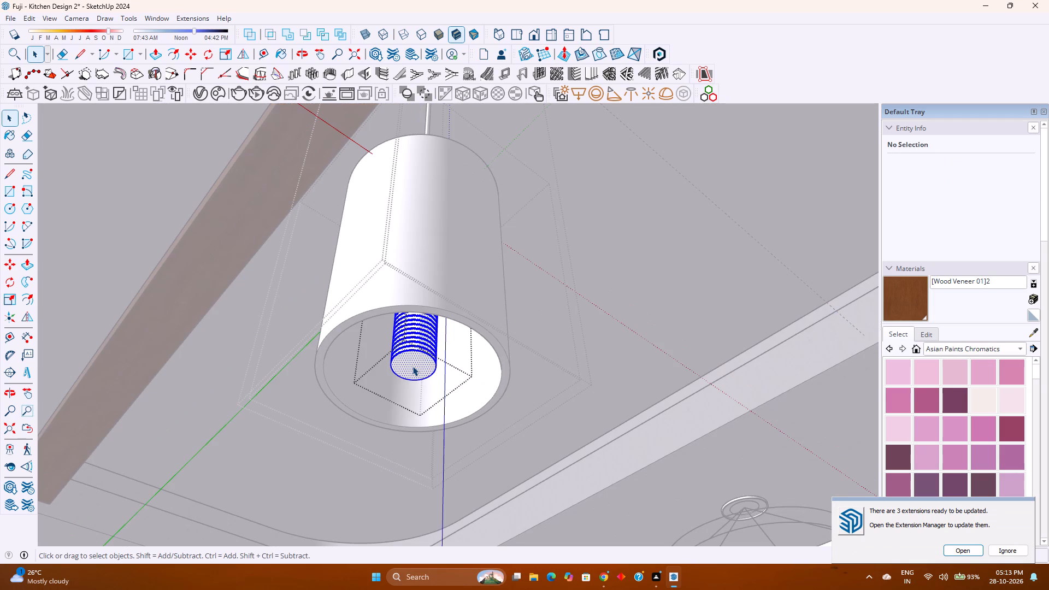
click(412, 366)
key(p)
click(412, 366)
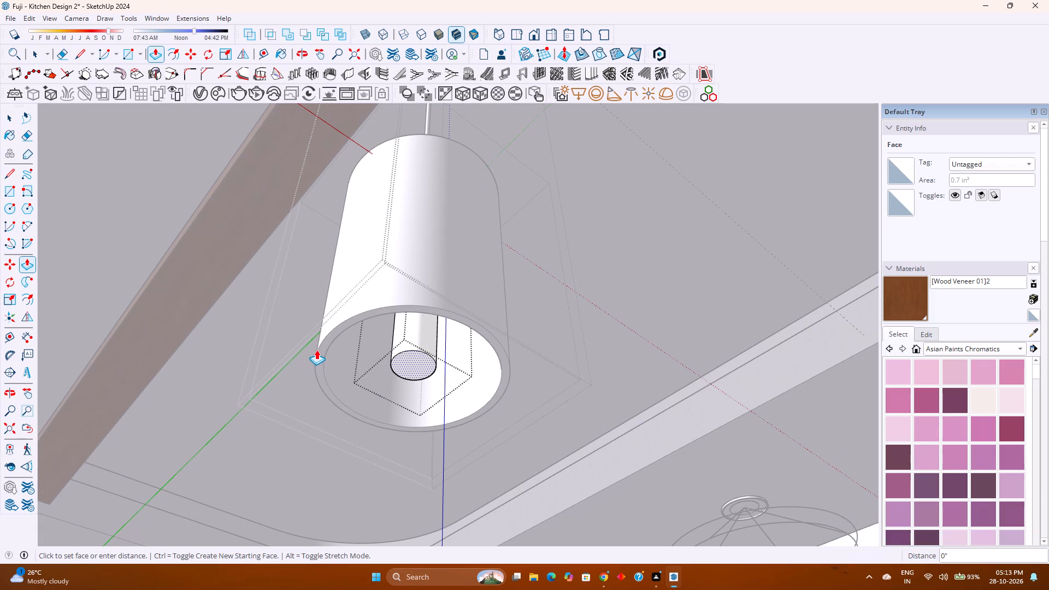
click(427, 303)
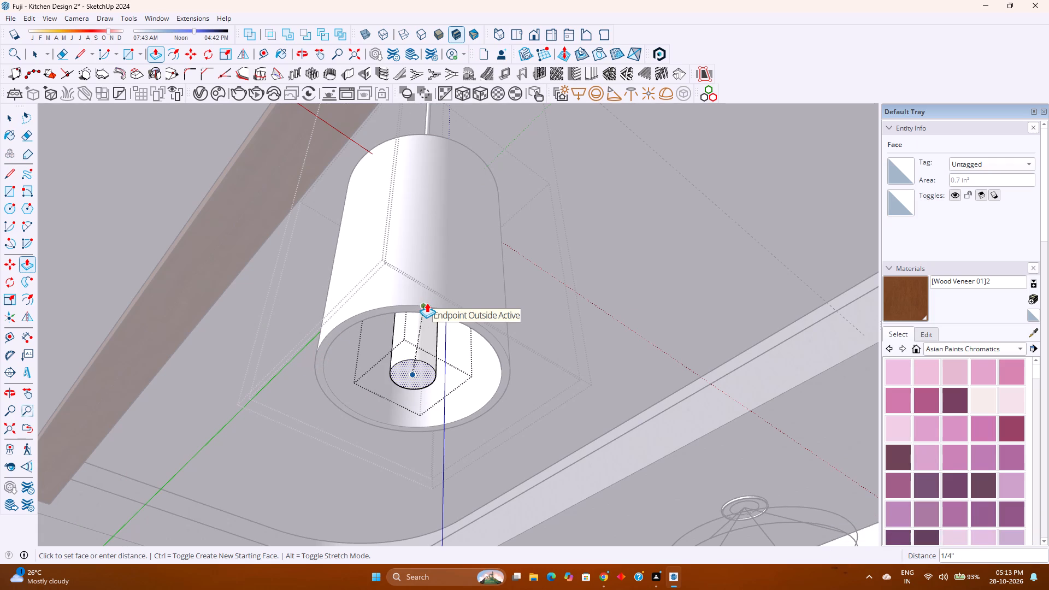
middle_drag(426, 347, 374, 357)
middle_click(374, 357)
key(space)
key(Escape)
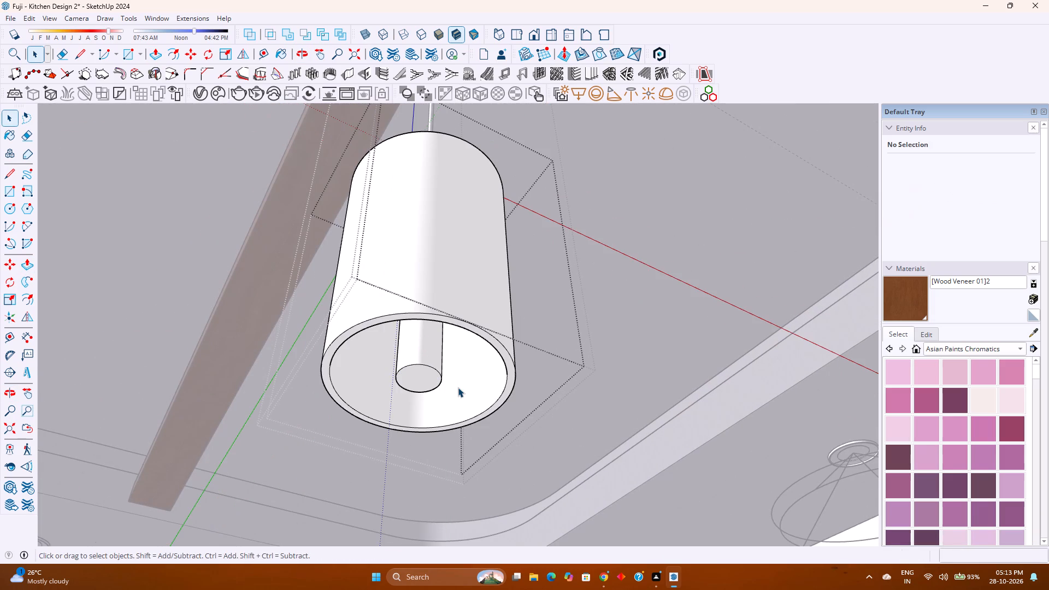
Convert the bulb cylinder group inside the pendant shade into a V-Ray mesh light.
click(461, 383)
middle_drag(457, 317, 434, 354)
middle_click(434, 354)
click(434, 357)
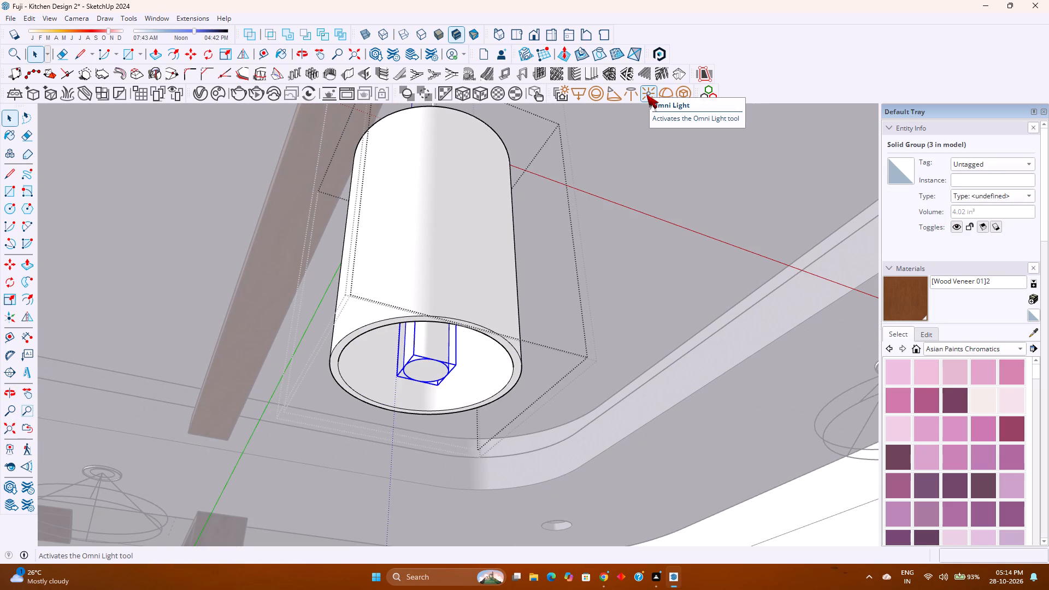
click(685, 94)
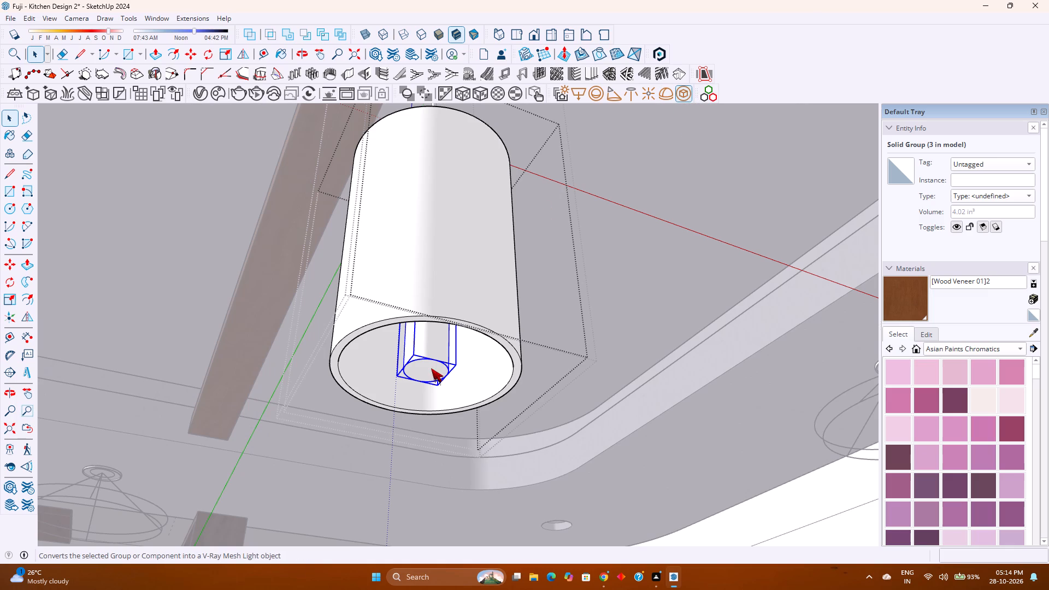
scroll(431, 369, up, 11)
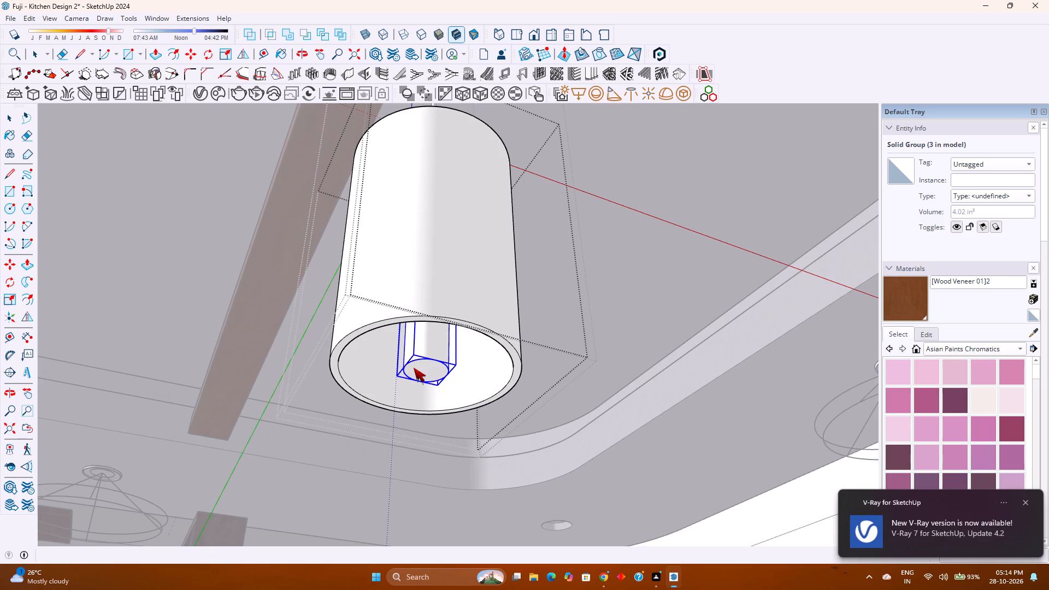
scroll(414, 368, up, 1)
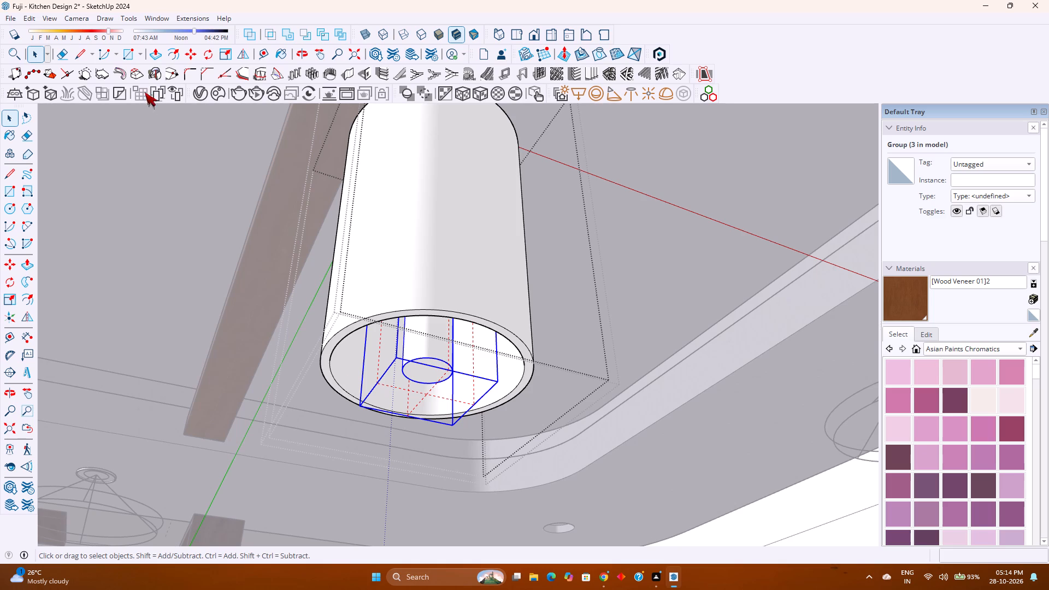
Set the Mesh Light's intensity units to Radiant power (W) in the V-Ray Asset Editor.
click(197, 93)
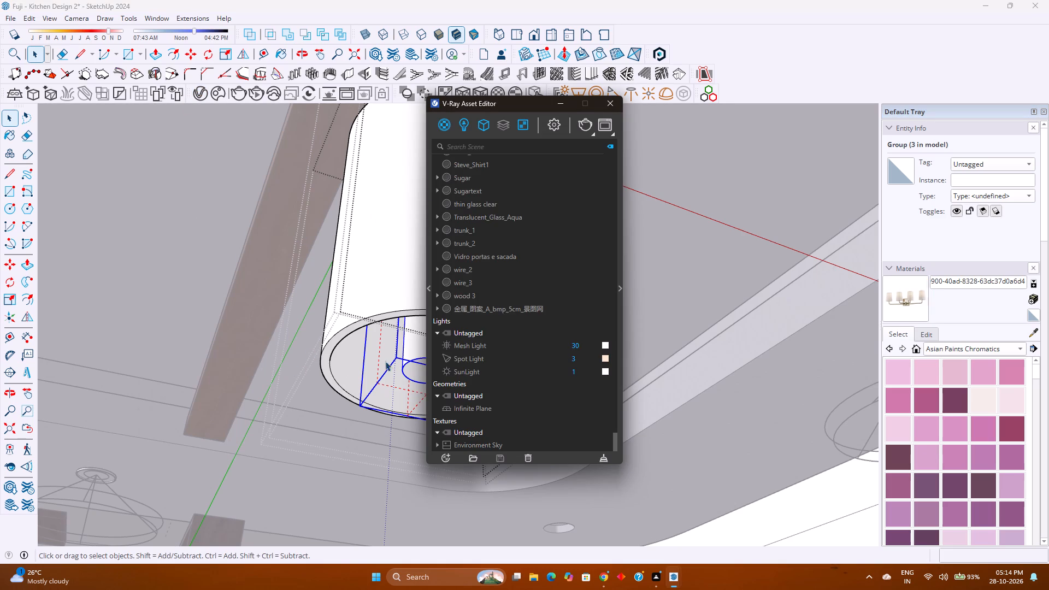
click(467, 125)
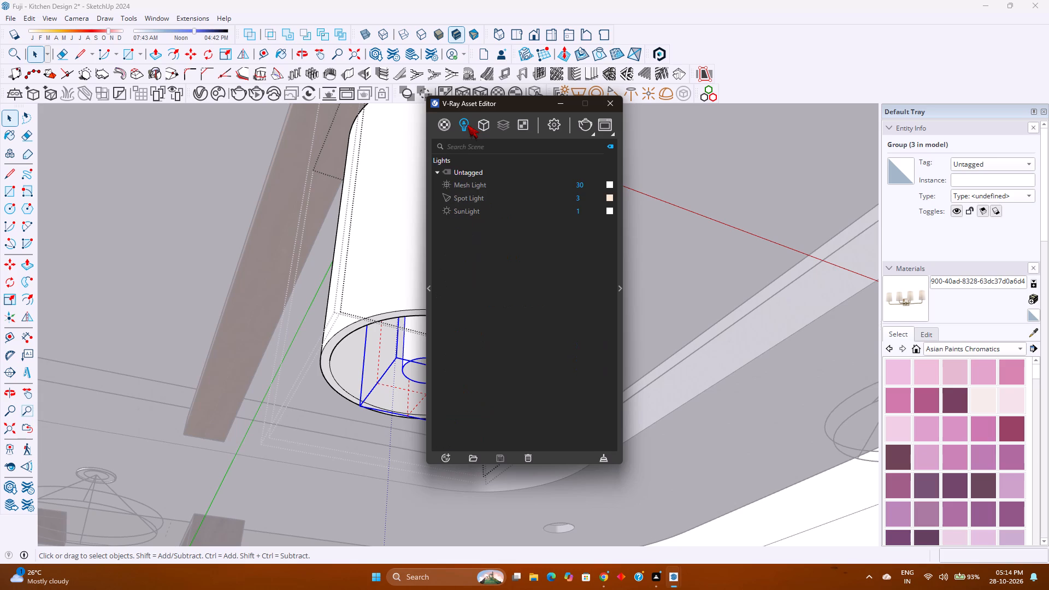
click(492, 184)
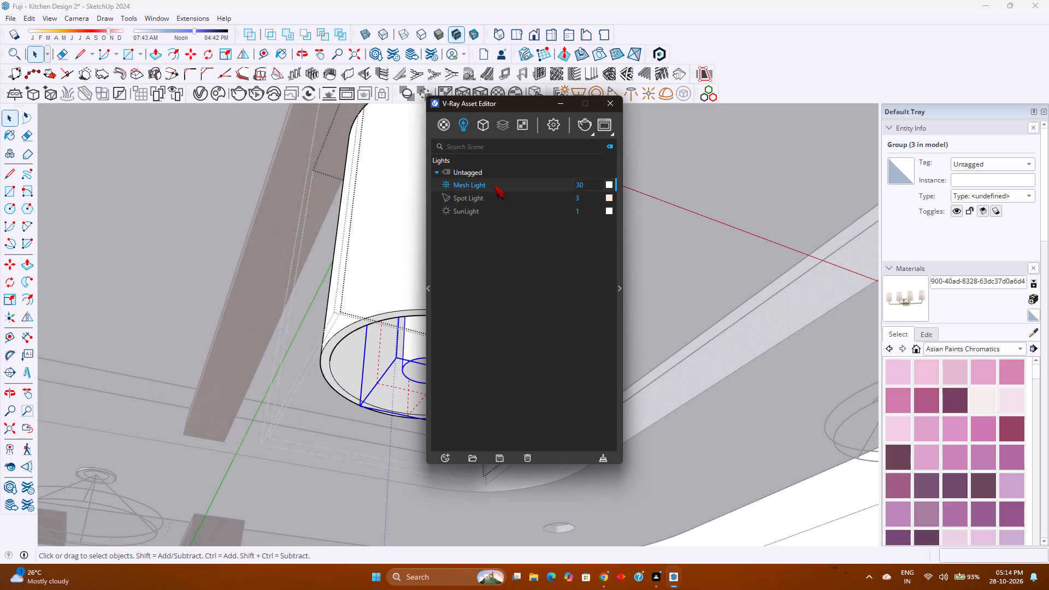
click(618, 291)
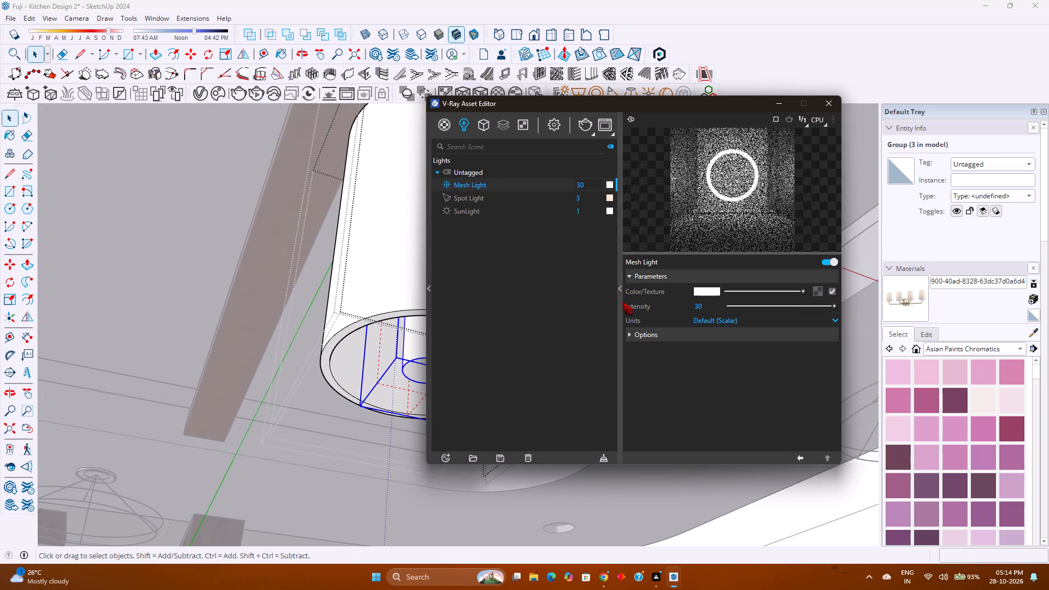
click(708, 319)
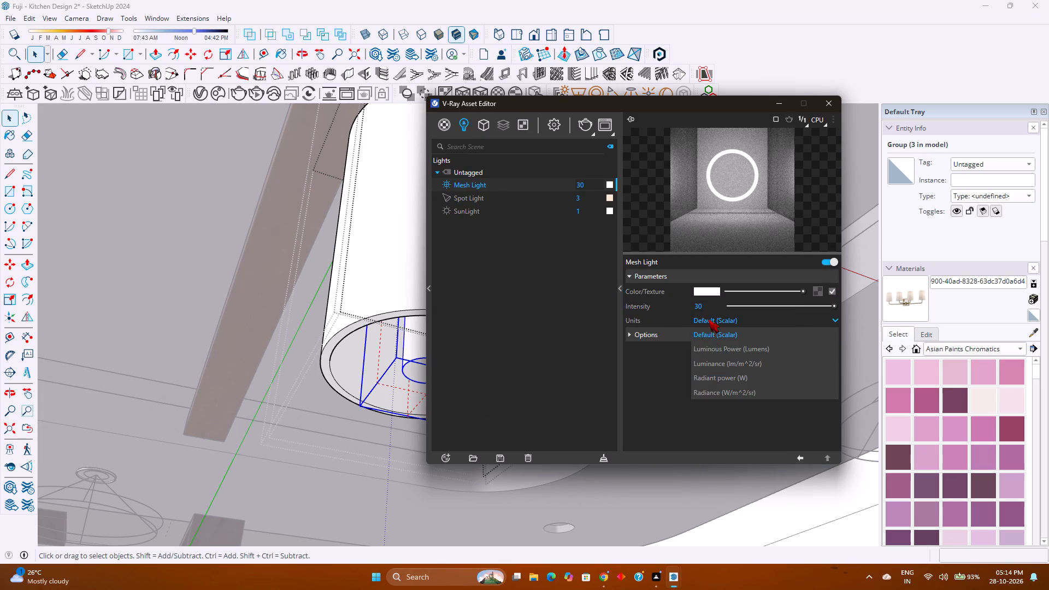
click(739, 383)
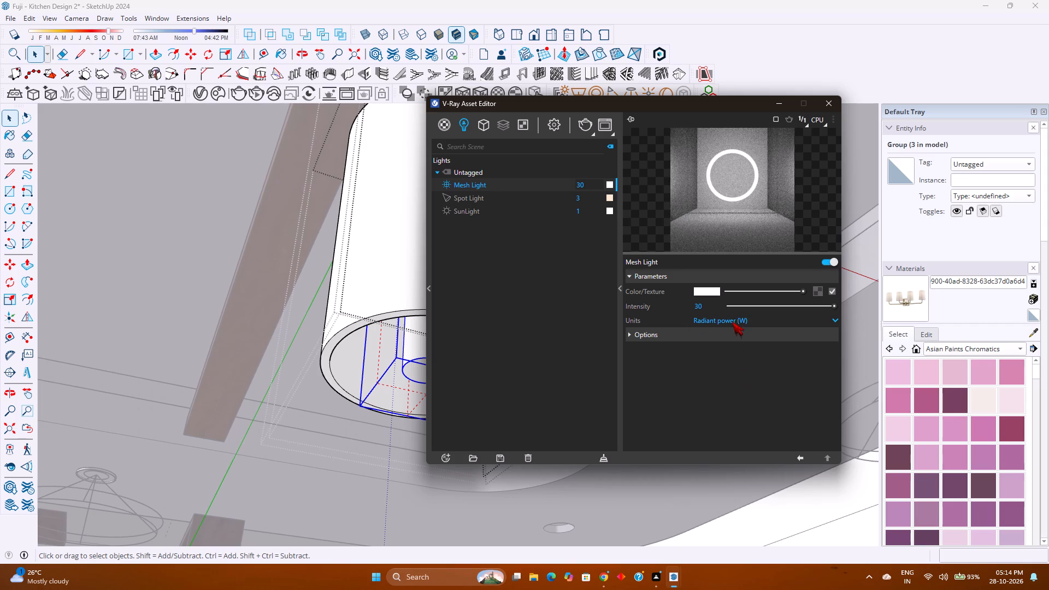
Change the Mesh Light colour to a warm cream of about R 0.999, G 0.91, B 0.753 and close the editor.
click(709, 290)
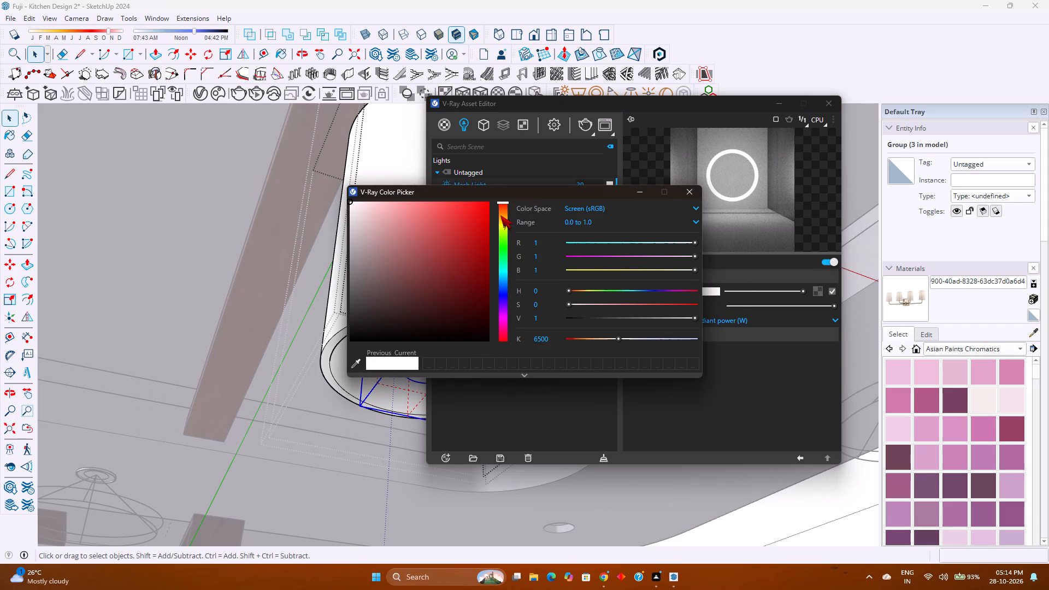
click(501, 216)
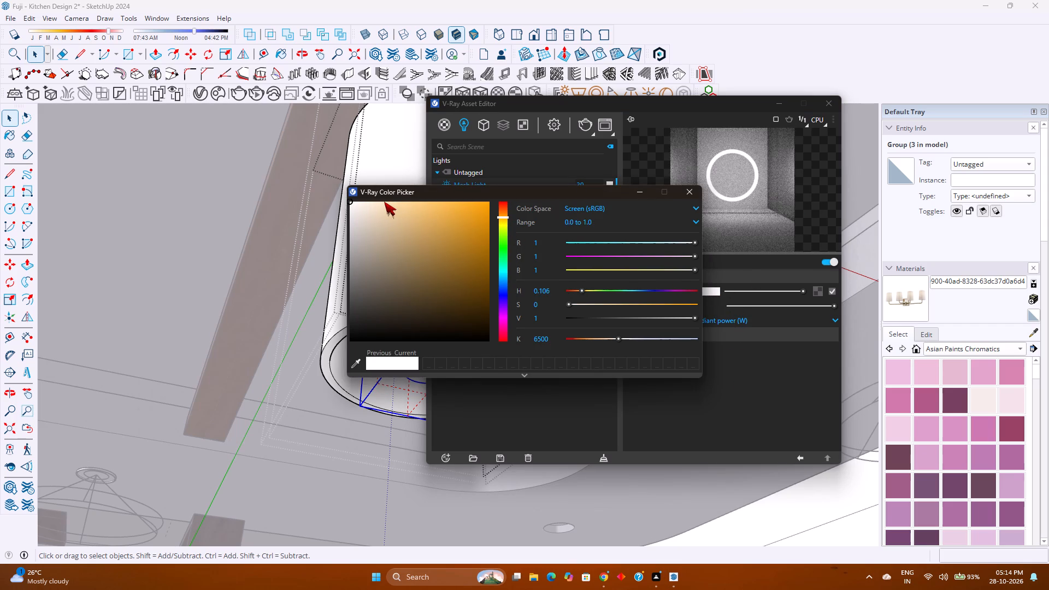
click(384, 202)
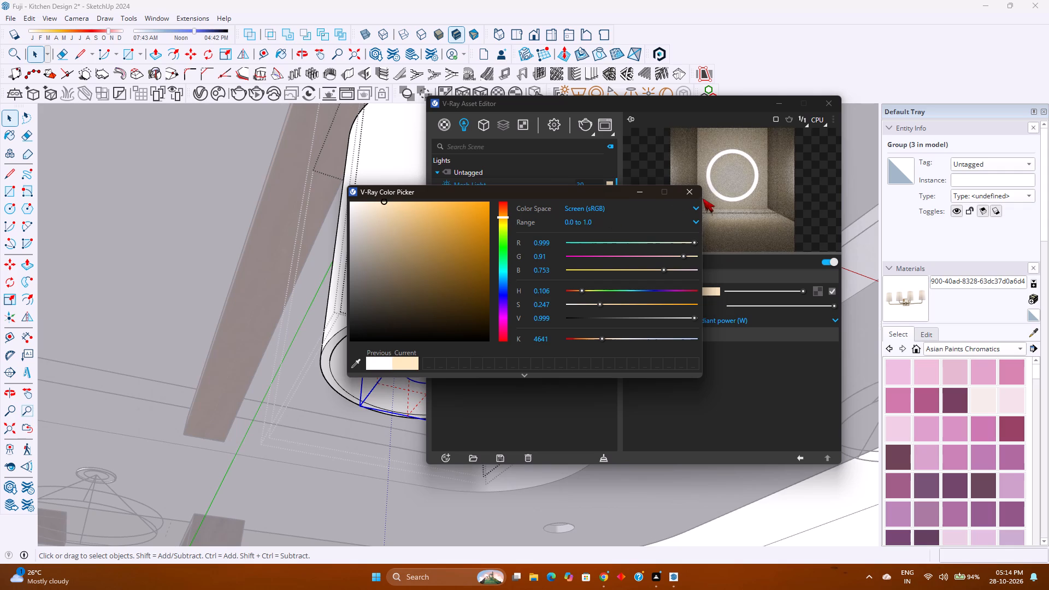
click(691, 191)
click(832, 109)
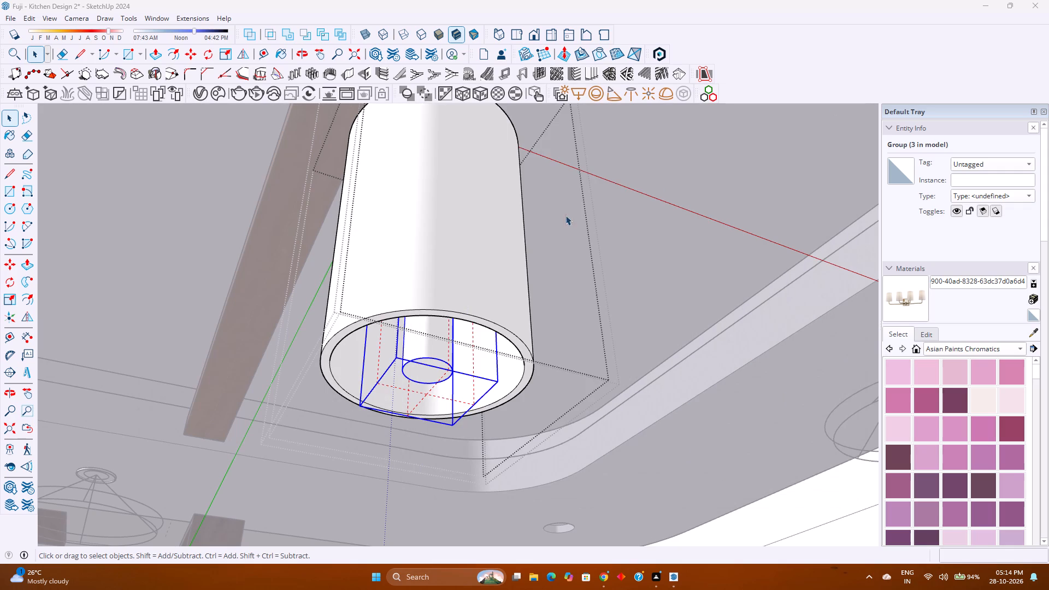
Group all the connected geometry of the pendant's outer cylindrical shade.
click(491, 235)
middle_drag(491, 235, 469, 264)
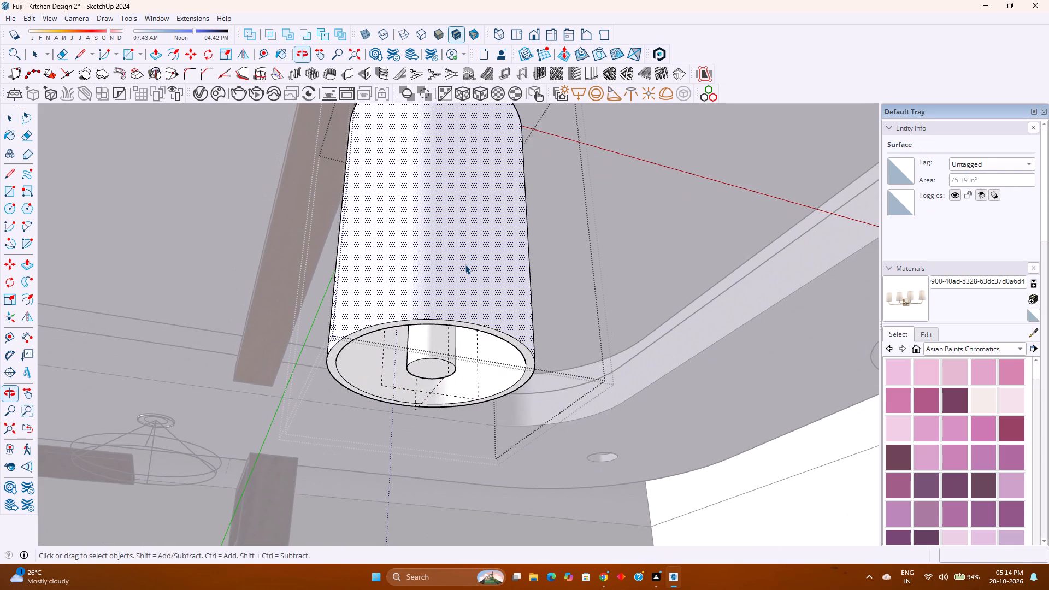
triple_click(461, 261)
right_click(461, 261)
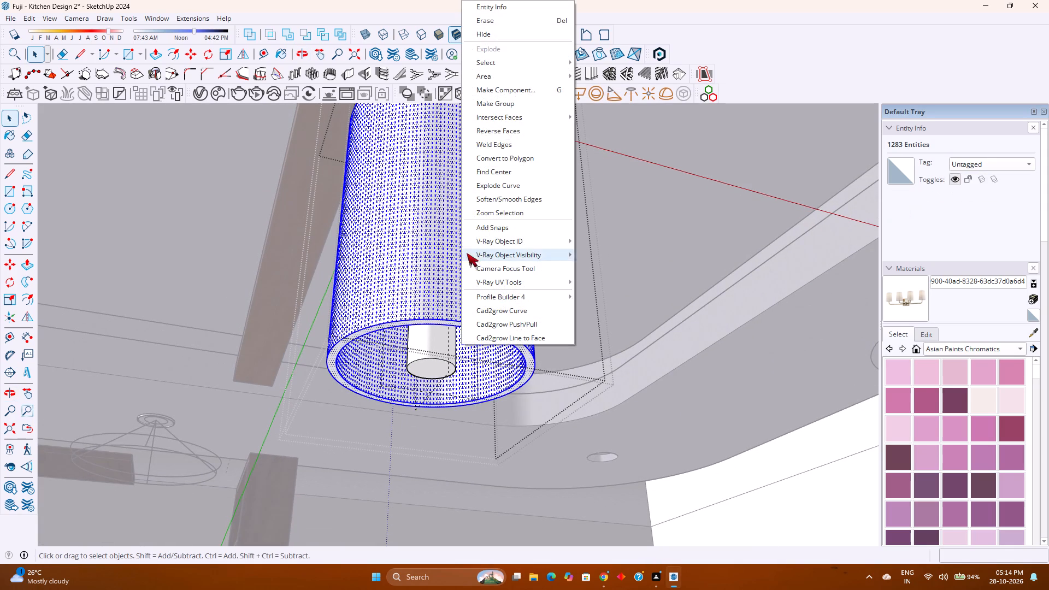
click(506, 105)
Paint the pendant's outer shade group with 1448 AP 8253 RAVEN SONG from the Asian Paints Chromatics collection.
scroll(957, 451, down, 1)
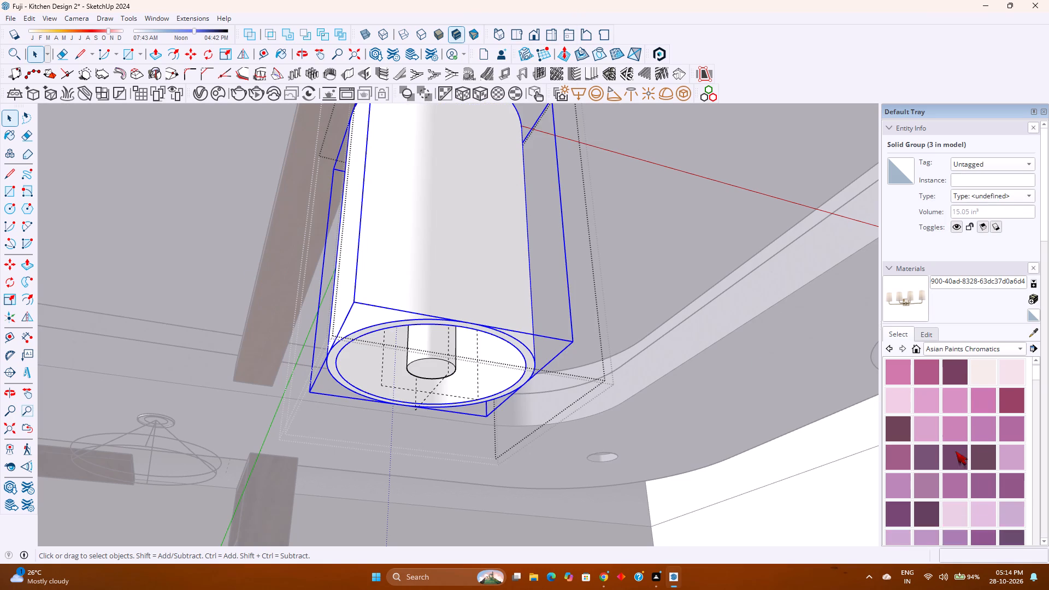
scroll(956, 451, down, 5)
drag(1038, 370, 1033, 463)
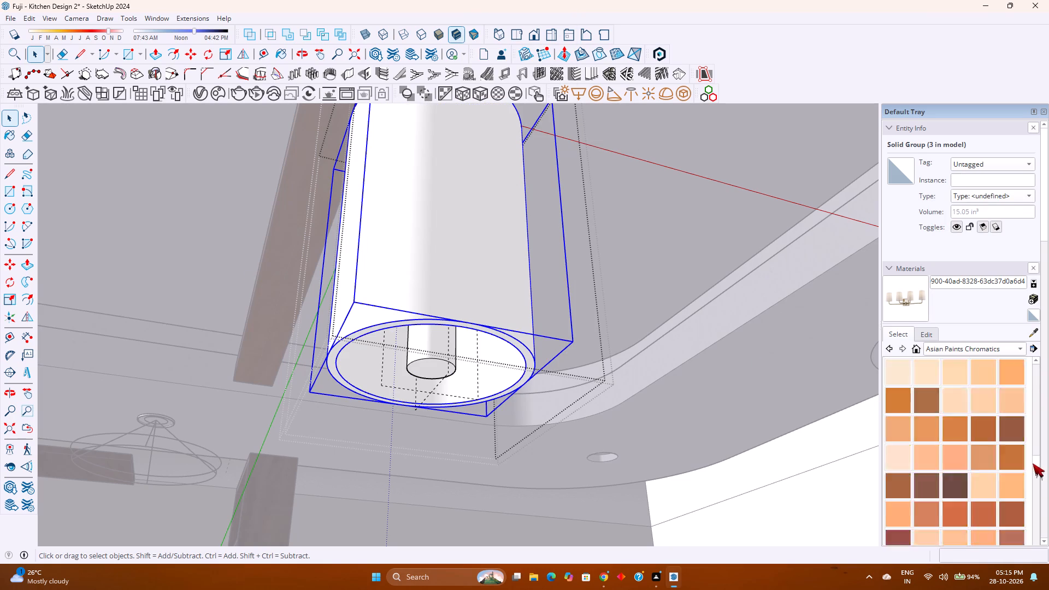
drag(1033, 463, 1038, 504)
scroll(952, 438, down, 5)
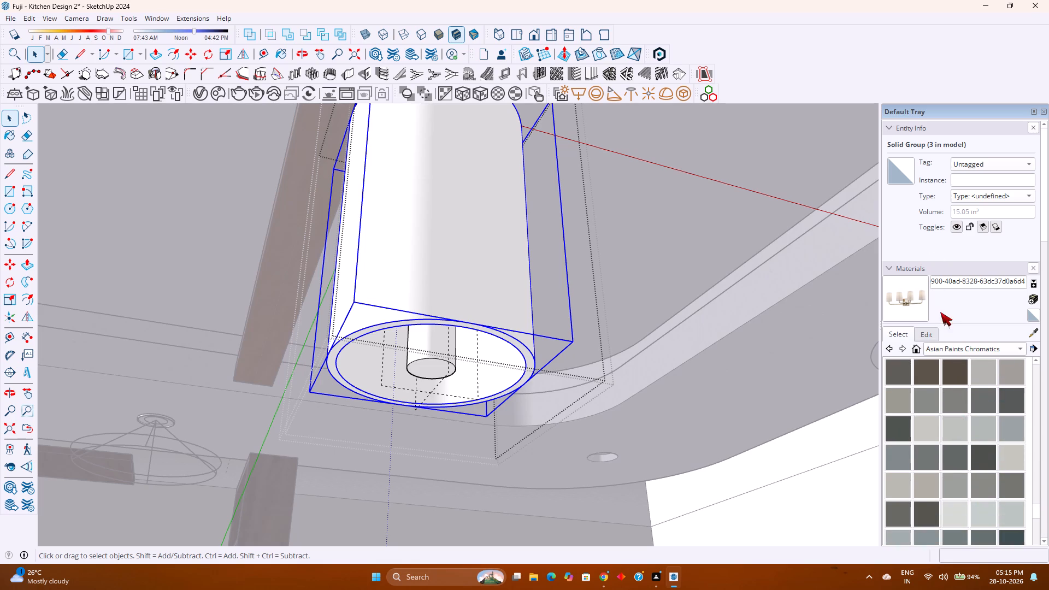
scroll(944, 245, down, 4)
scroll(969, 368, down, 5)
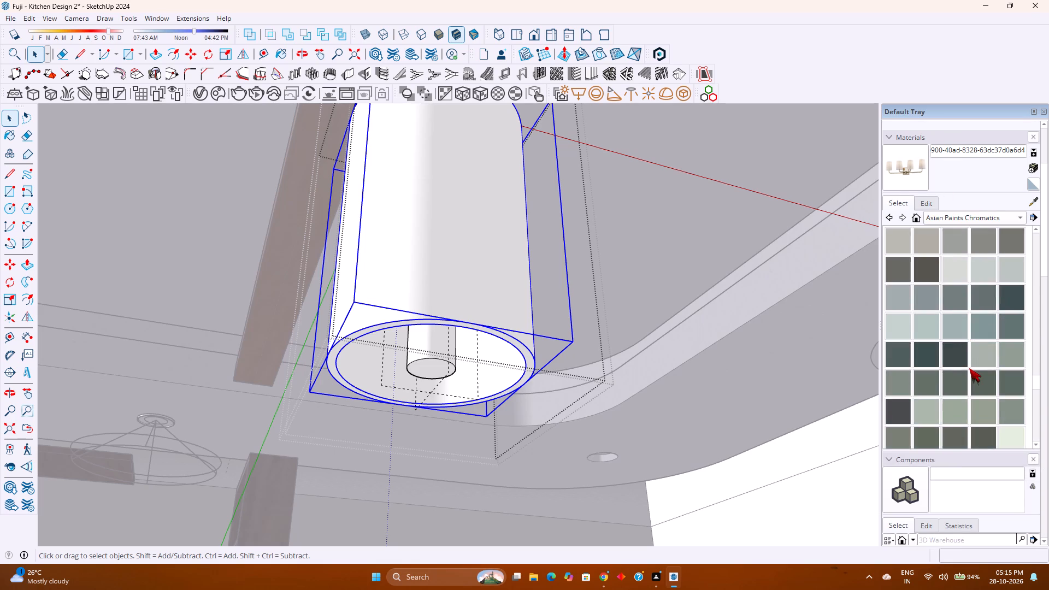
scroll(969, 368, down, 20)
scroll(969, 368, down, 8)
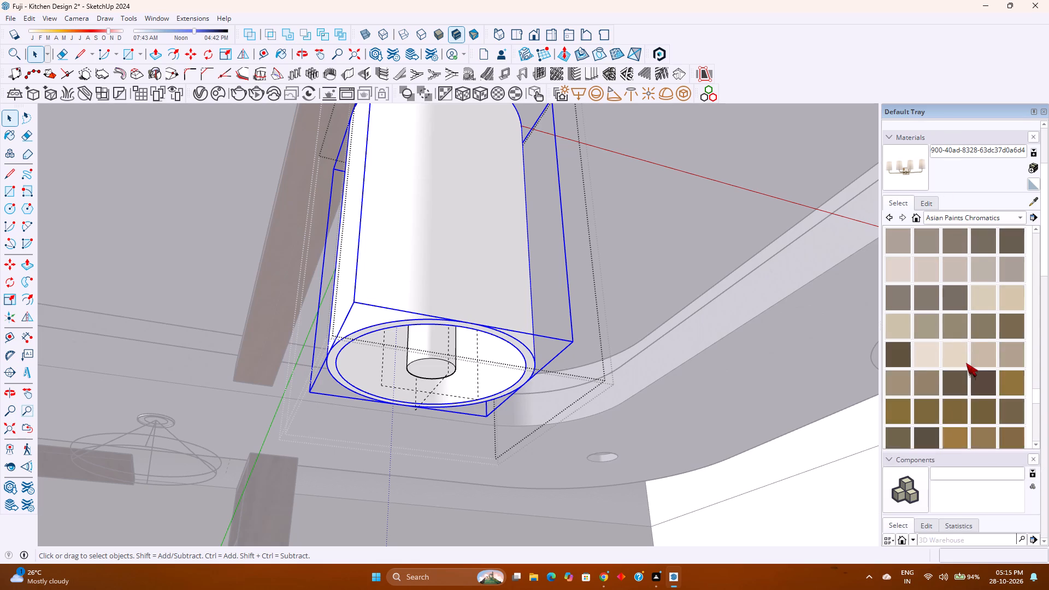
scroll(966, 363, down, 15)
click(1041, 408)
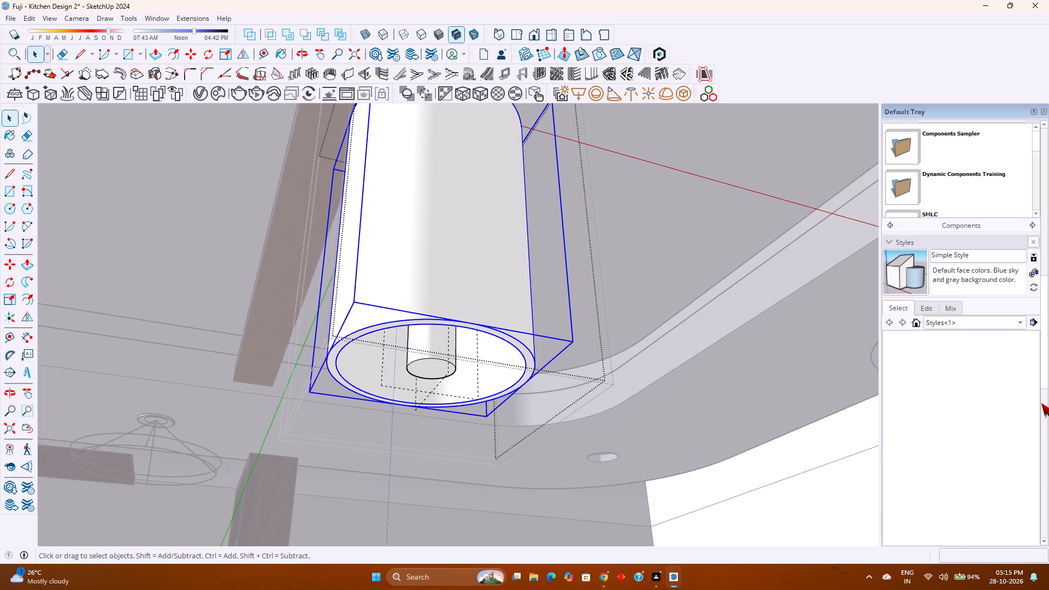
drag(1040, 380, 1048, 256)
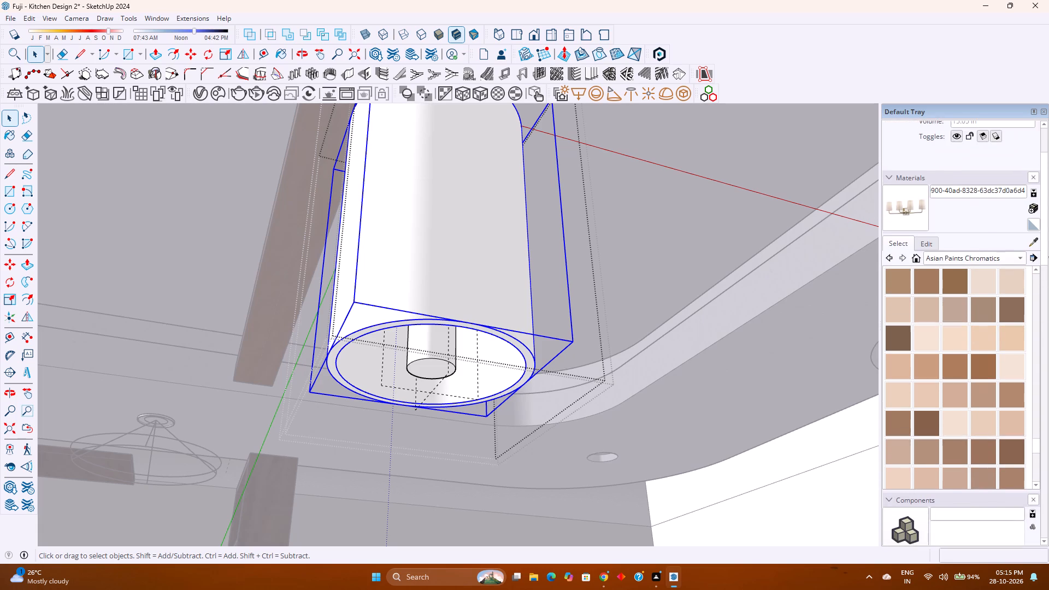
drag(1048, 256, 1048, 255)
scroll(963, 398, down, 4)
scroll(963, 398, up, 8)
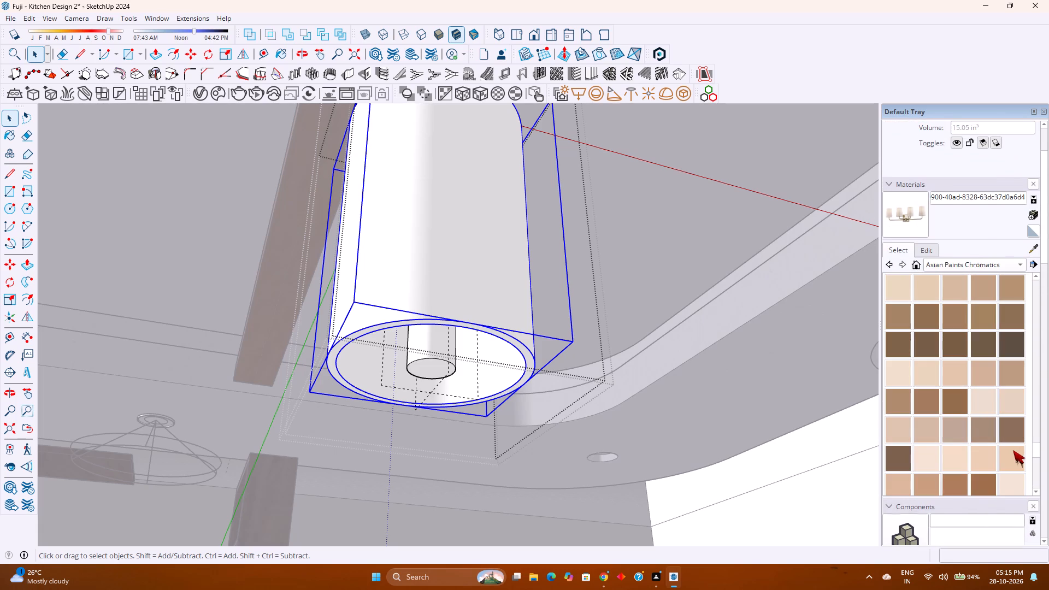
drag(1035, 452, 1033, 418)
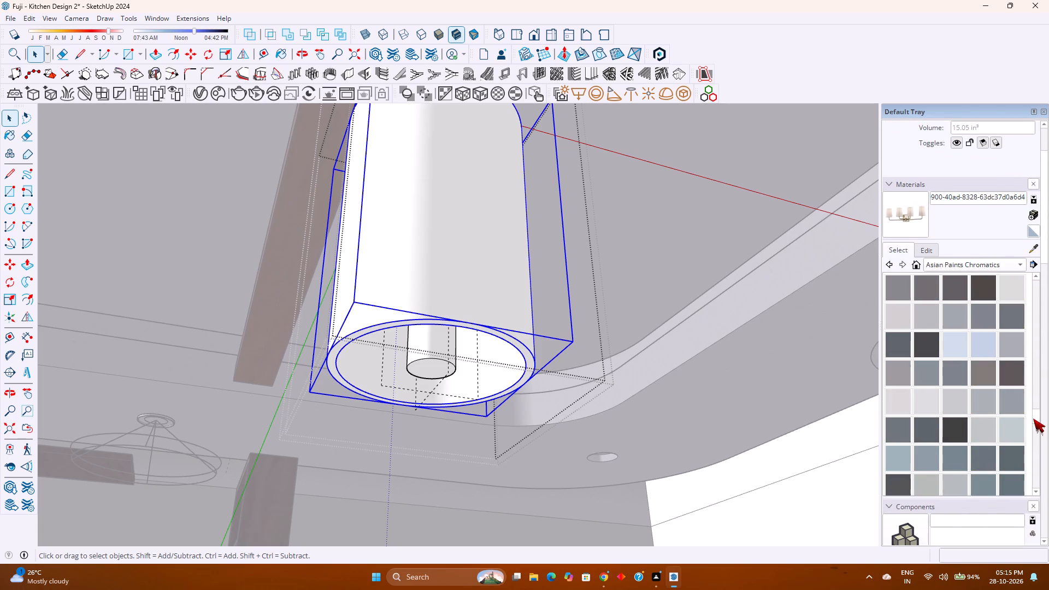
drag(1033, 418, 1034, 418)
click(963, 432)
click(475, 274)
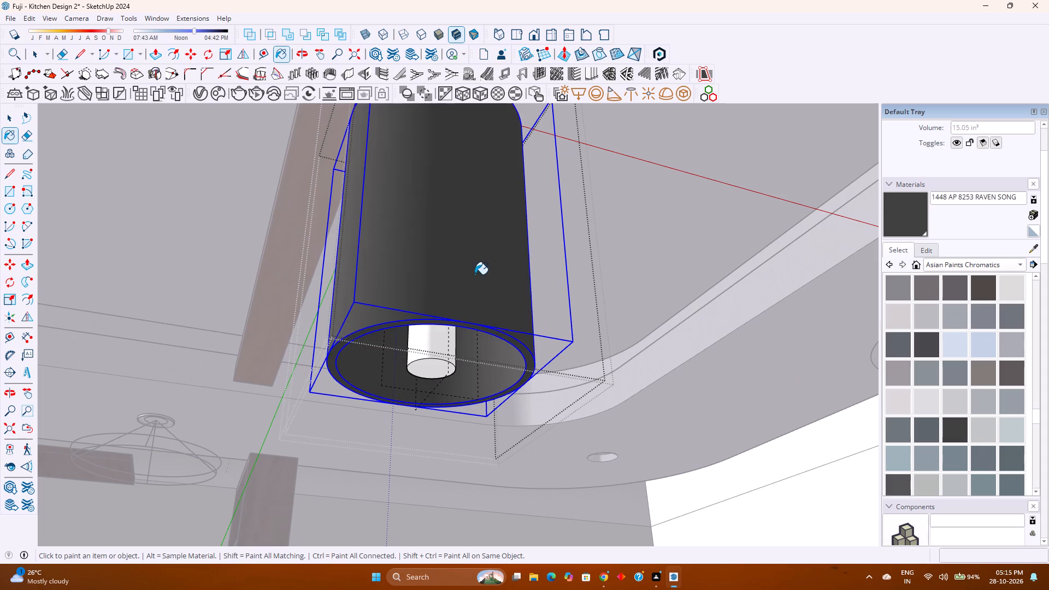
Paint the pendant's thin suspension rod above the shade with the same 1448 AP 8253 RAVEN SONG material.
middle_drag(475, 274, 428, 362)
scroll(432, 343, down, 4)
shift+middle_drag(439, 326, 442, 340)
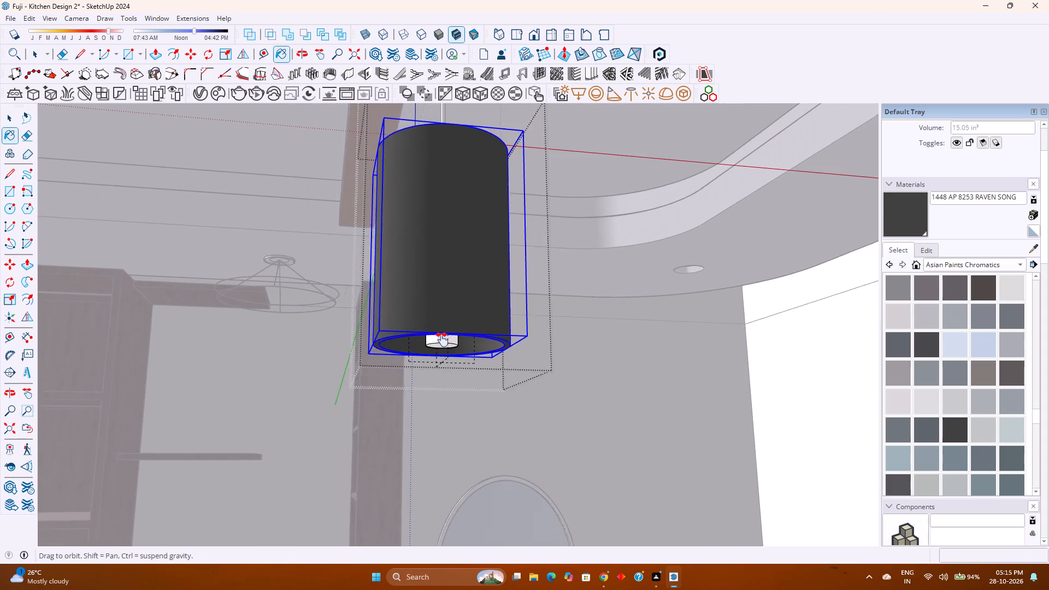
shift+middle_drag(442, 340, 444, 527)
shift+middle_click(443, 527)
key(Escape)
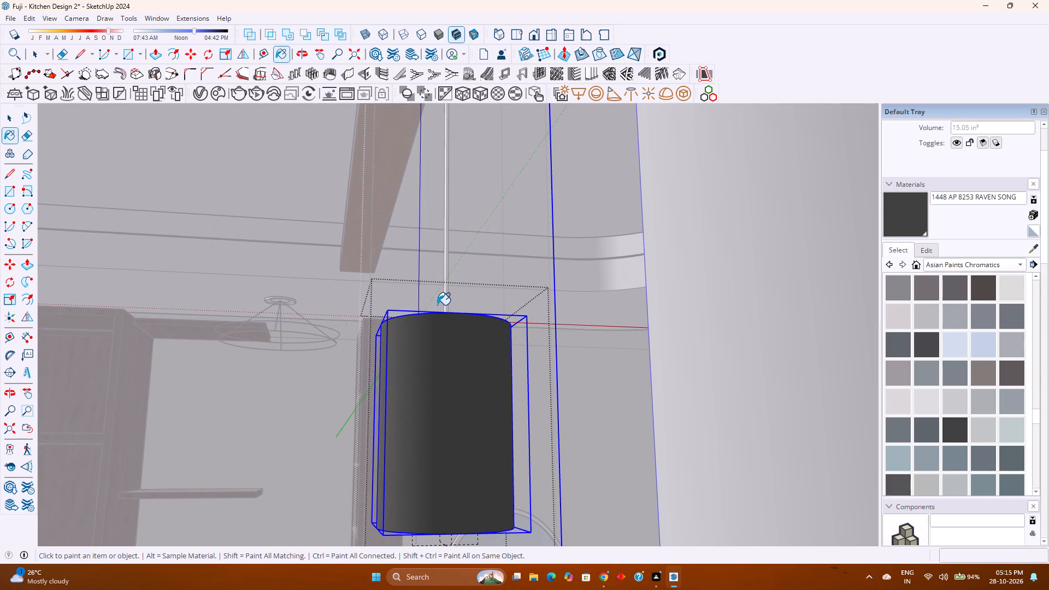
key(space)
key(Escape)
click(446, 287)
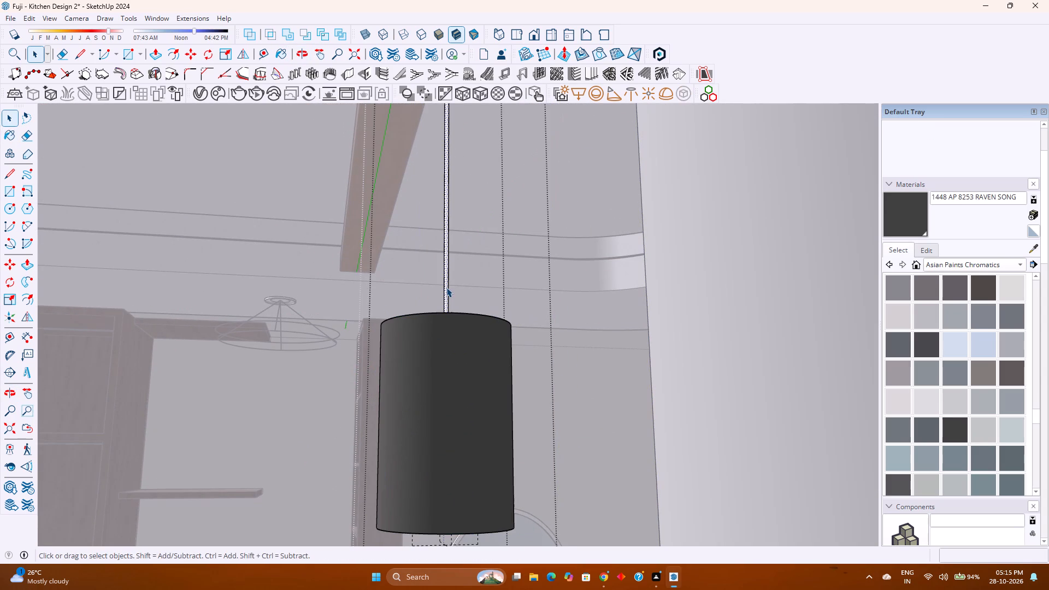
click(905, 228)
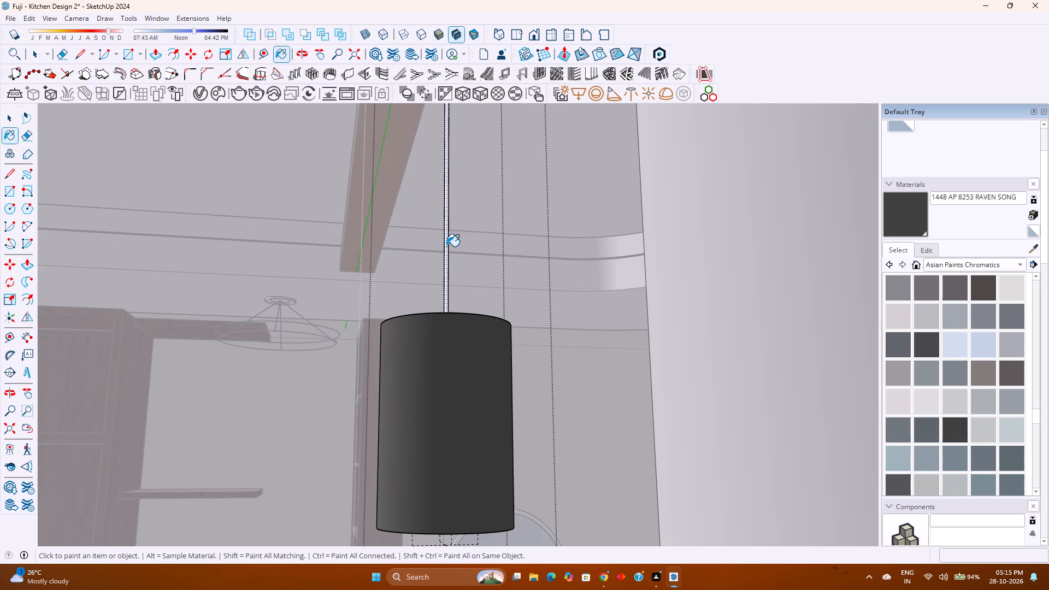
click(447, 245)
scroll(447, 278, up, 2)
scroll(447, 278, down, 5)
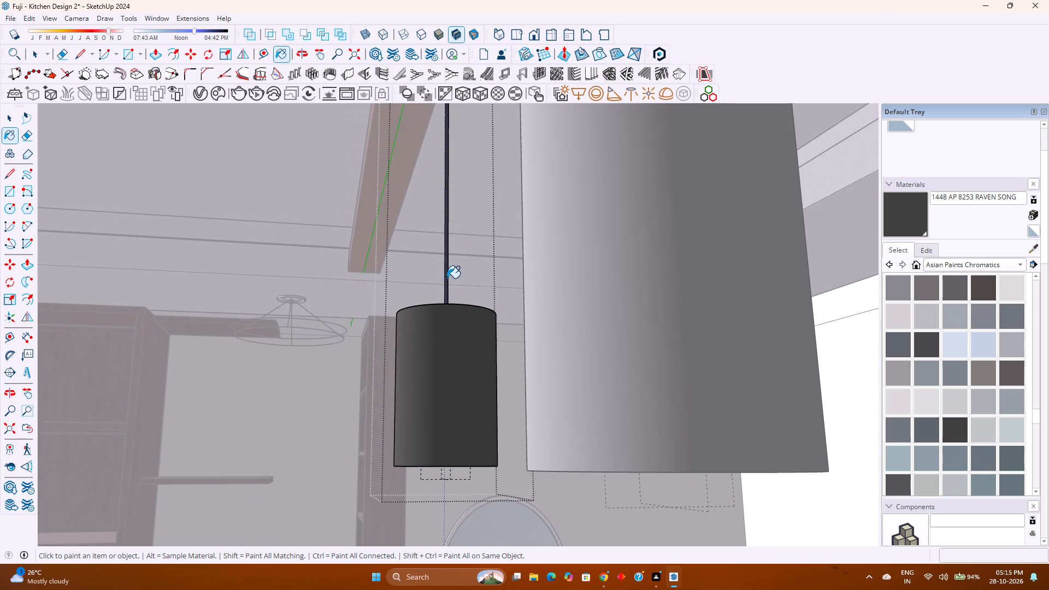
key(space)
key(Escape)
Leave the pendant group and delete all guides in the kitchen model.
scroll(432, 321, down, 9)
middle_drag(438, 341, 436, 347)
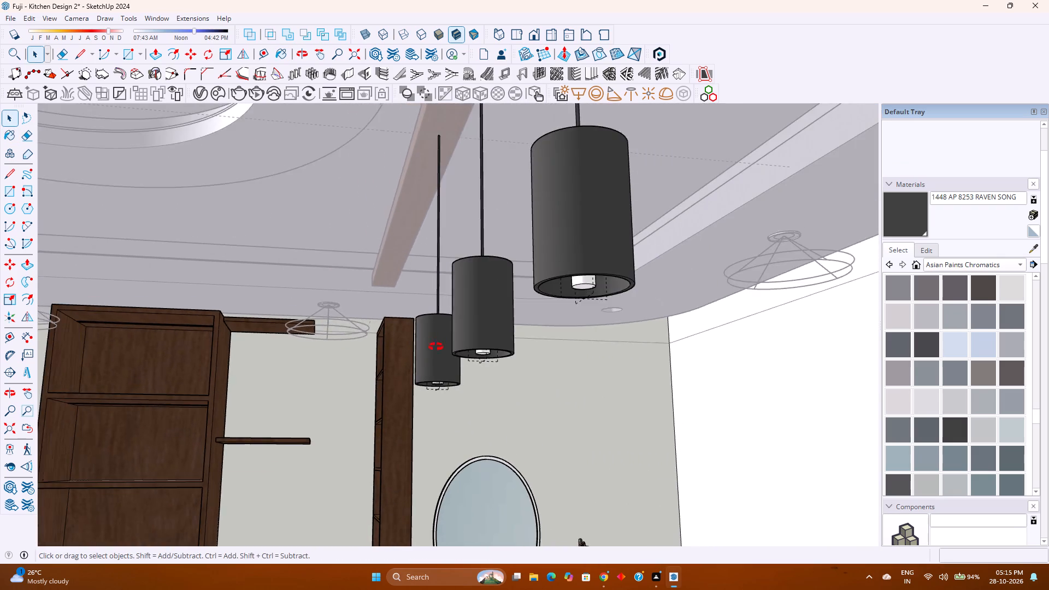
middle_drag(436, 347, 369, 387)
middle_click(367, 387)
scroll(366, 386, down, 9)
middle_drag(373, 402, 335, 404)
scroll(331, 400, down, 2)
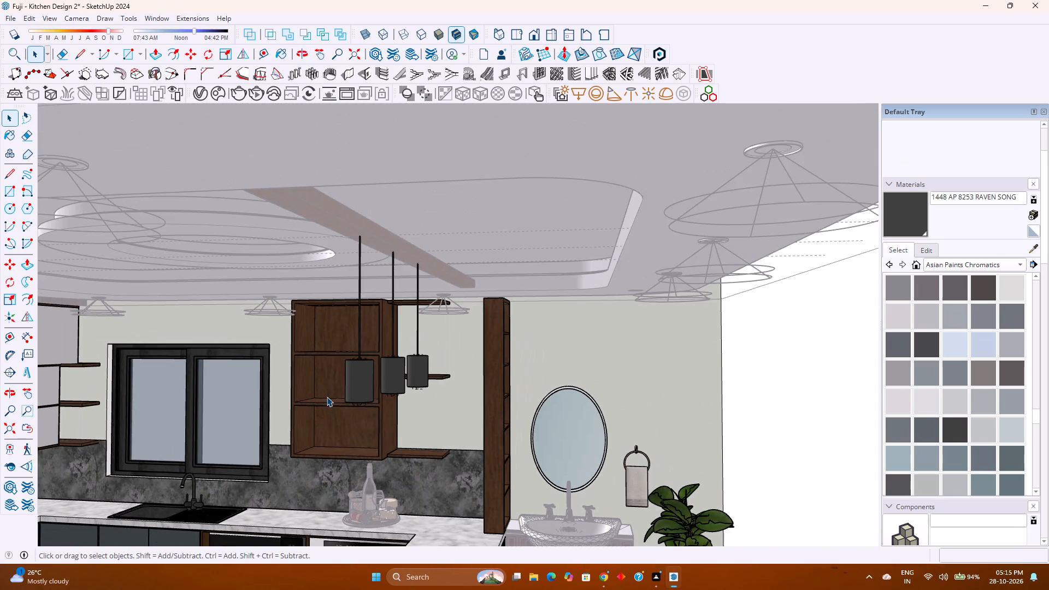
key(Escape)
scroll(325, 395, down, 6)
shift+middle_drag(311, 402, 384, 358)
shift+middle_click(384, 358)
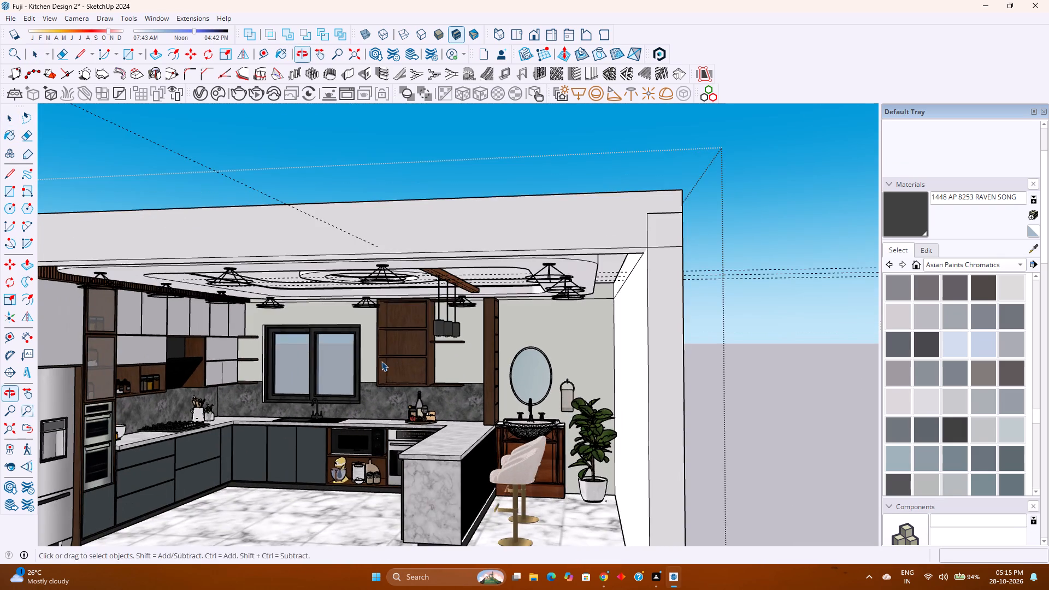
middle_drag(381, 361, 343, 343)
middle_click(343, 343)
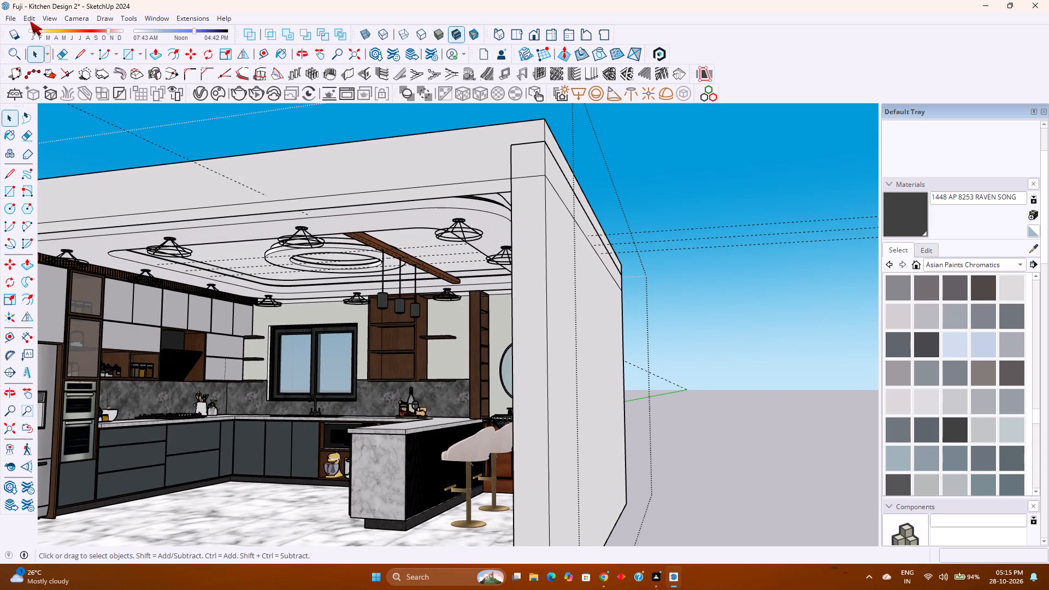
click(29, 20)
click(75, 124)
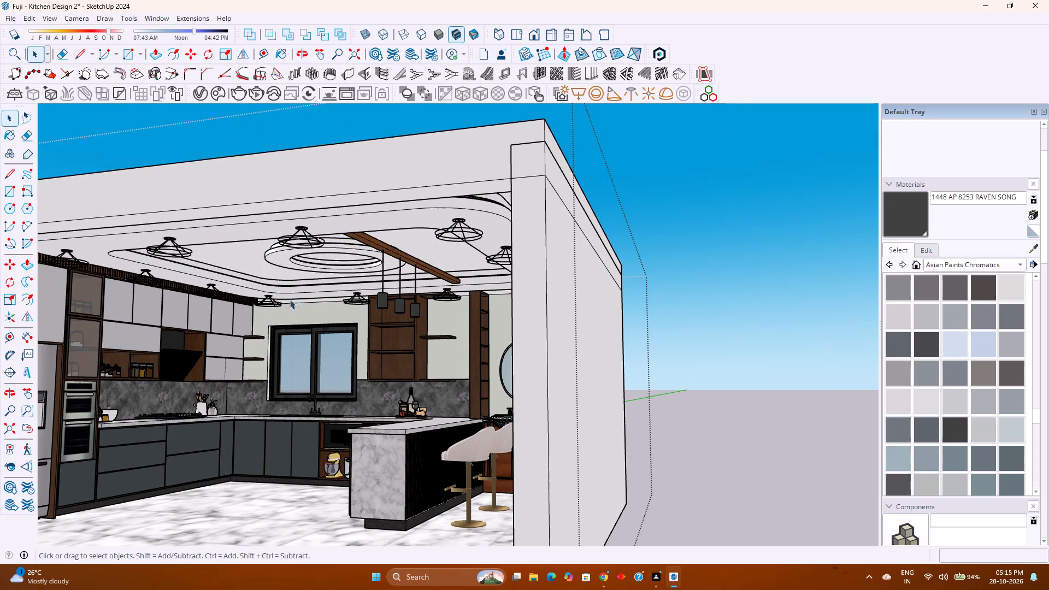
Set the camera to the standard Front view of the kitchen.
scroll(362, 310, up, 2)
scroll(359, 297, down, 2)
shift+middle_drag(346, 338, 470, 310)
shift+middle_click(470, 310)
shift+middle_click(471, 310)
shift+middle_click(471, 310)
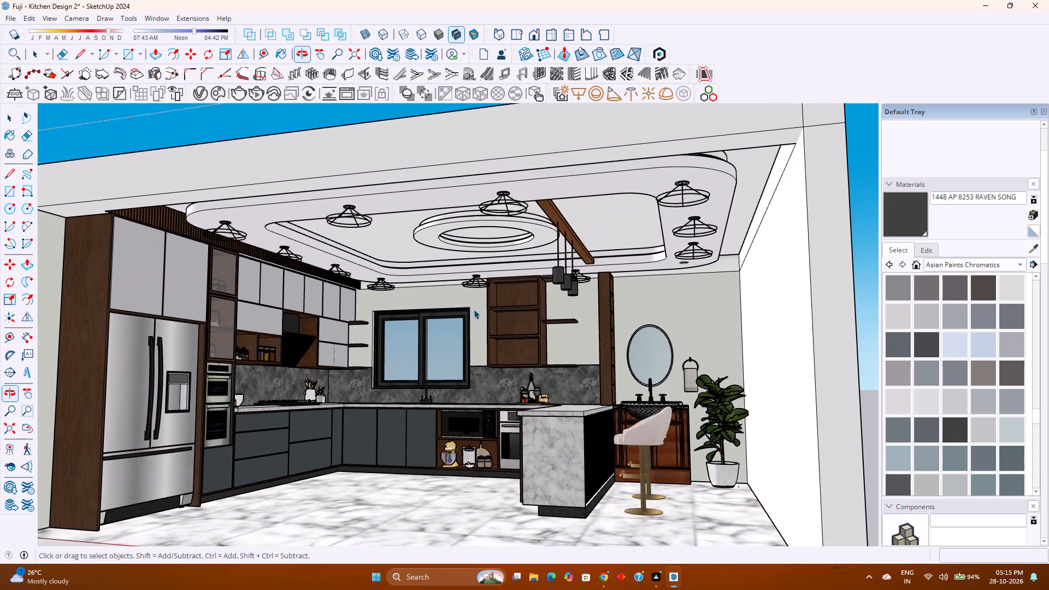
middle_drag(474, 309, 468, 337)
click(530, 36)
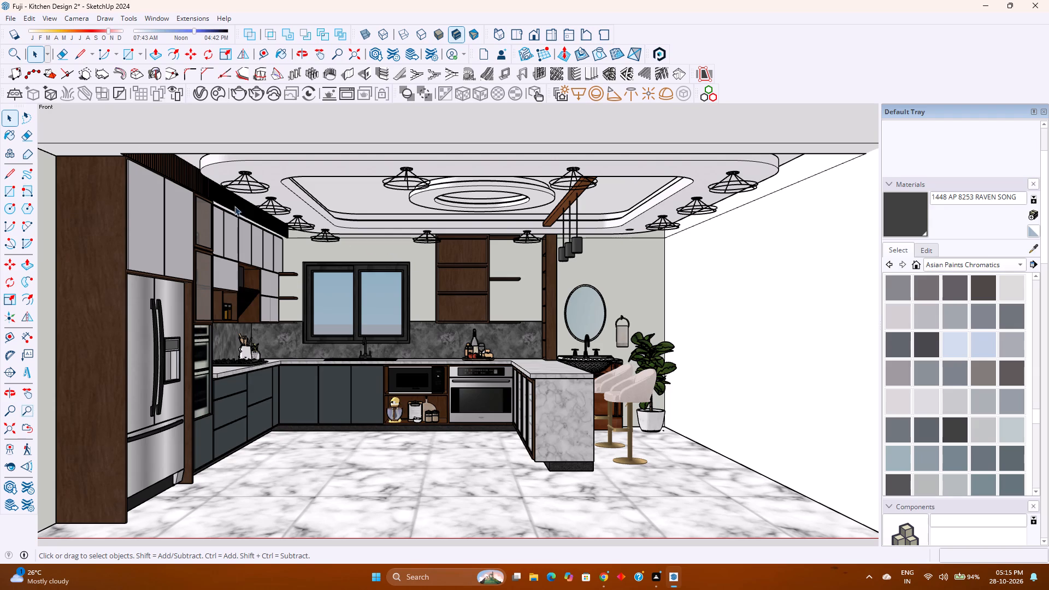
Start a V-Ray interactive render of the front view and narrow the Frame Buffer to examine the kitchen and pendants.
click(254, 97)
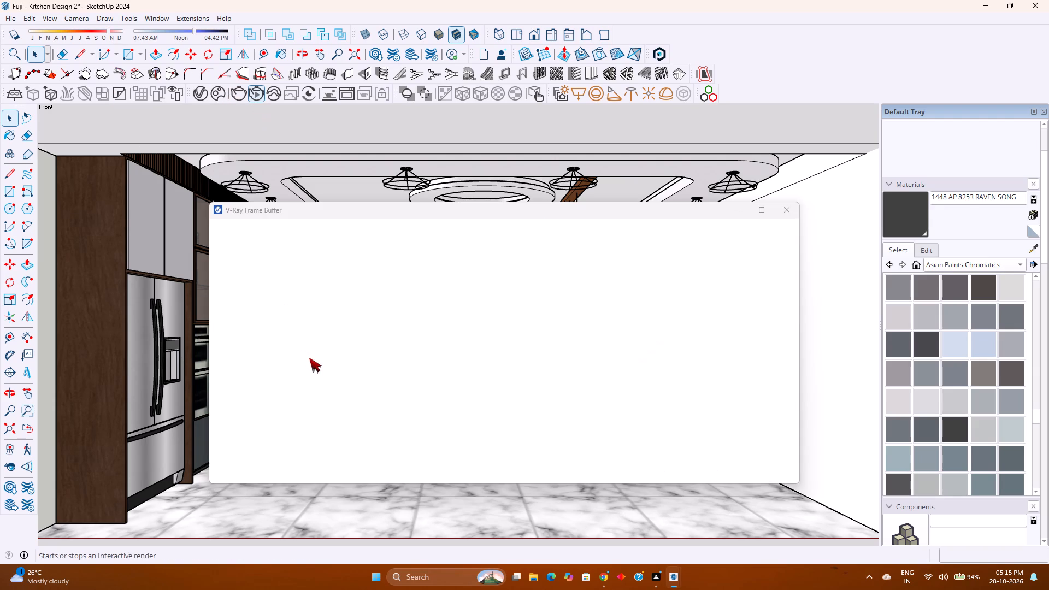
drag(475, 215, 343, 177)
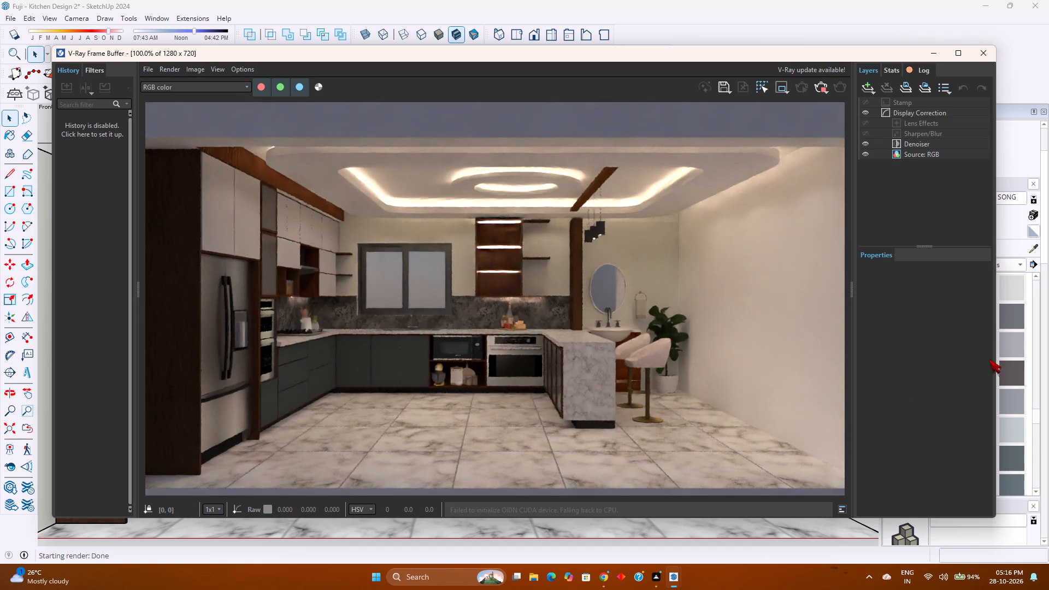
drag(998, 350, 796, 355)
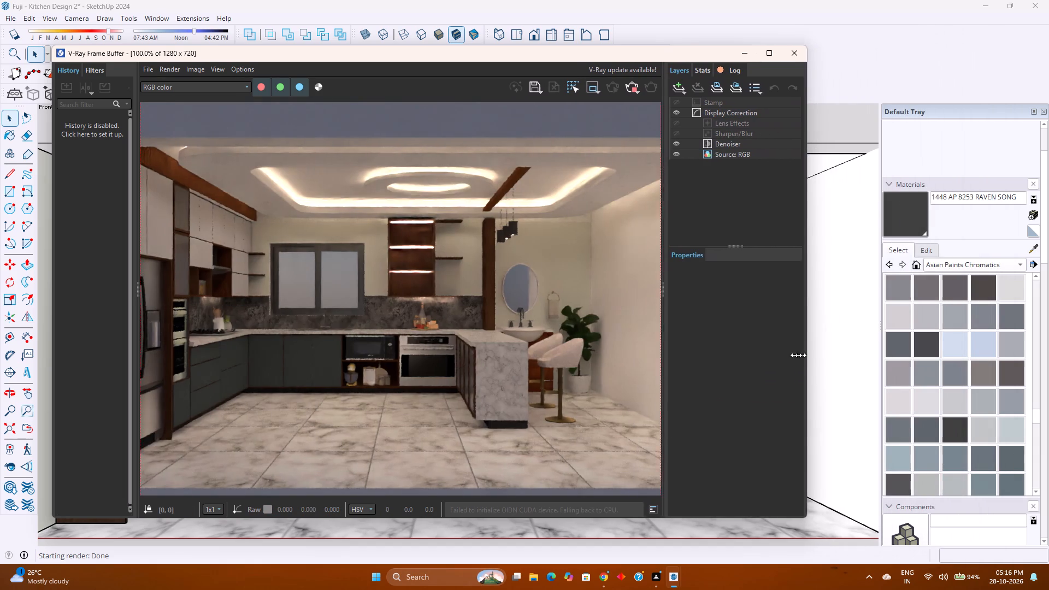
drag(796, 355, 755, 357)
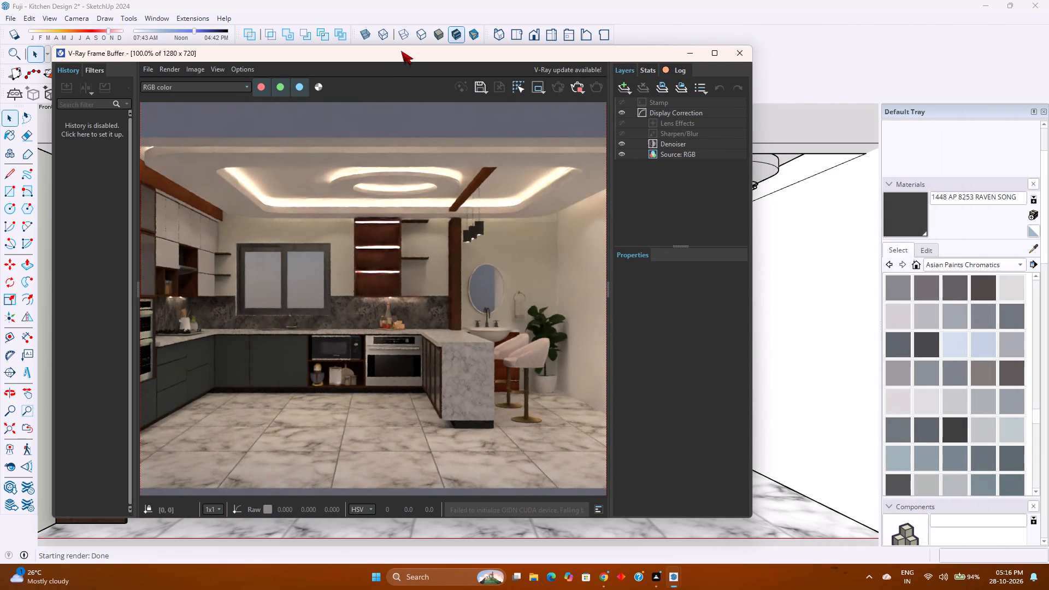
drag(405, 46, 366, 173)
scroll(355, 305, down, 1)
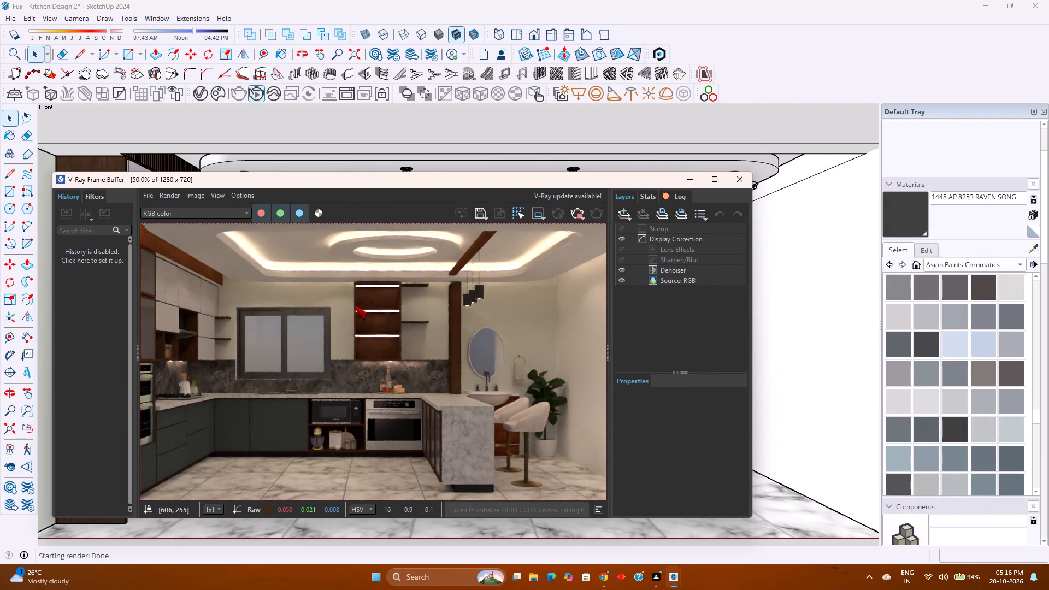
scroll(355, 305, down, 1)
scroll(358, 337, up, 2)
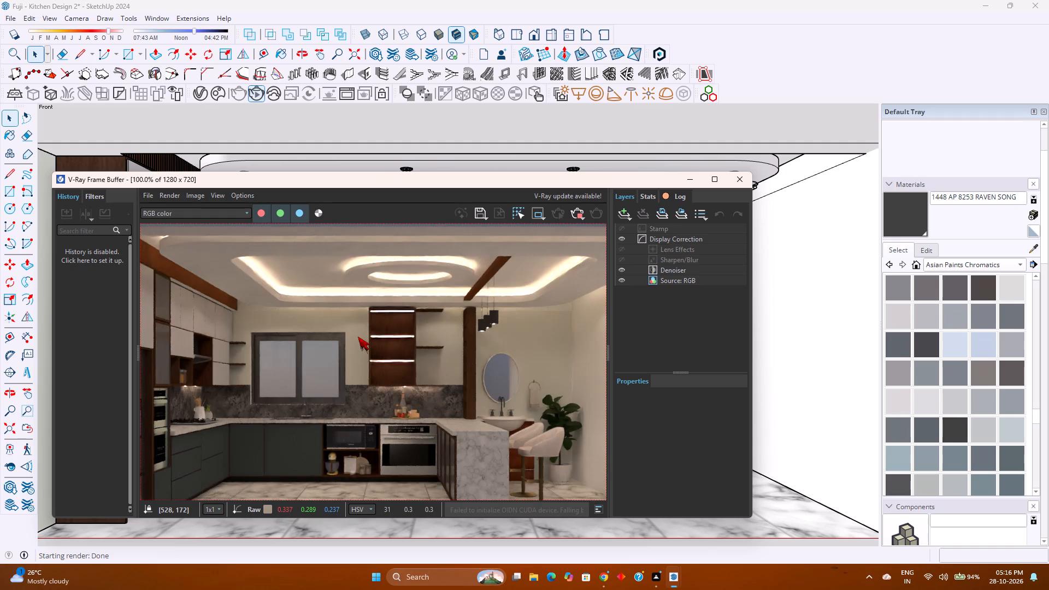
Open the V-Ray Asset Editor, arrange it beside the Frame Buffer render, and open the Mesh Light's settings.
click(197, 97)
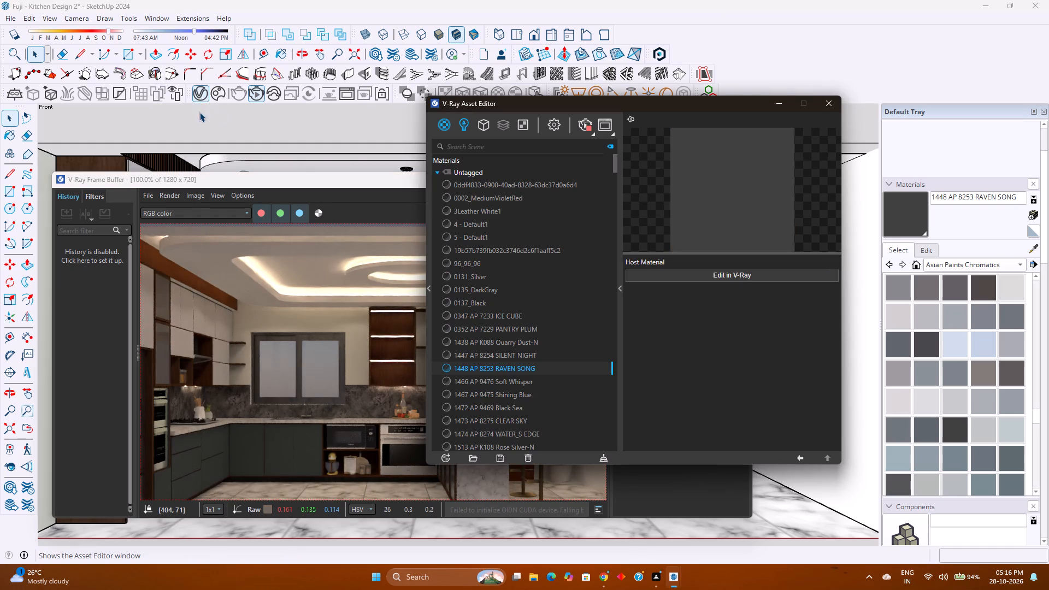
drag(316, 171, 321, 191)
scroll(355, 338, down, 1)
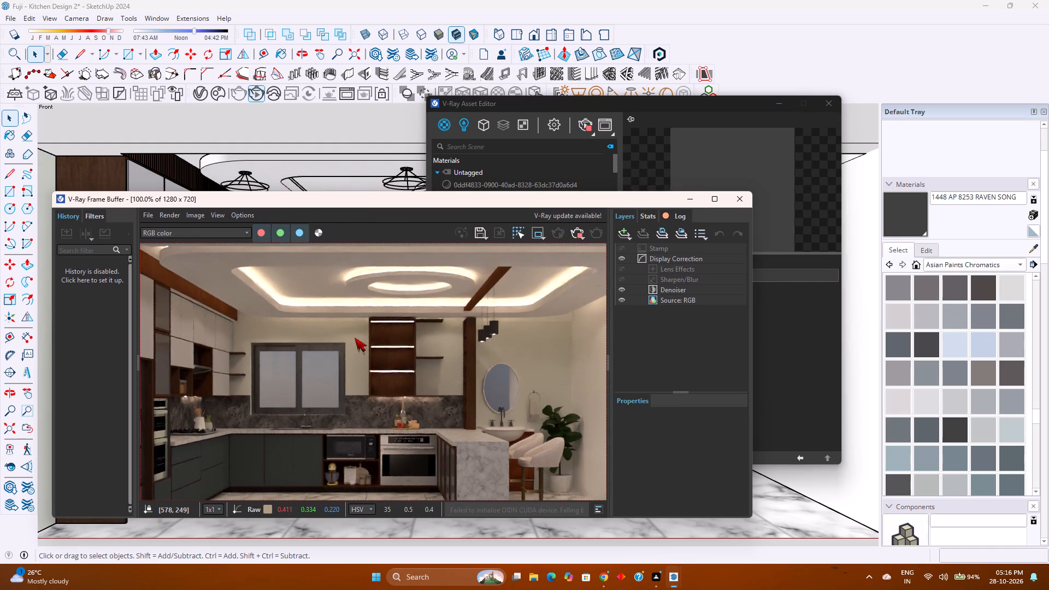
scroll(355, 338, up, 1)
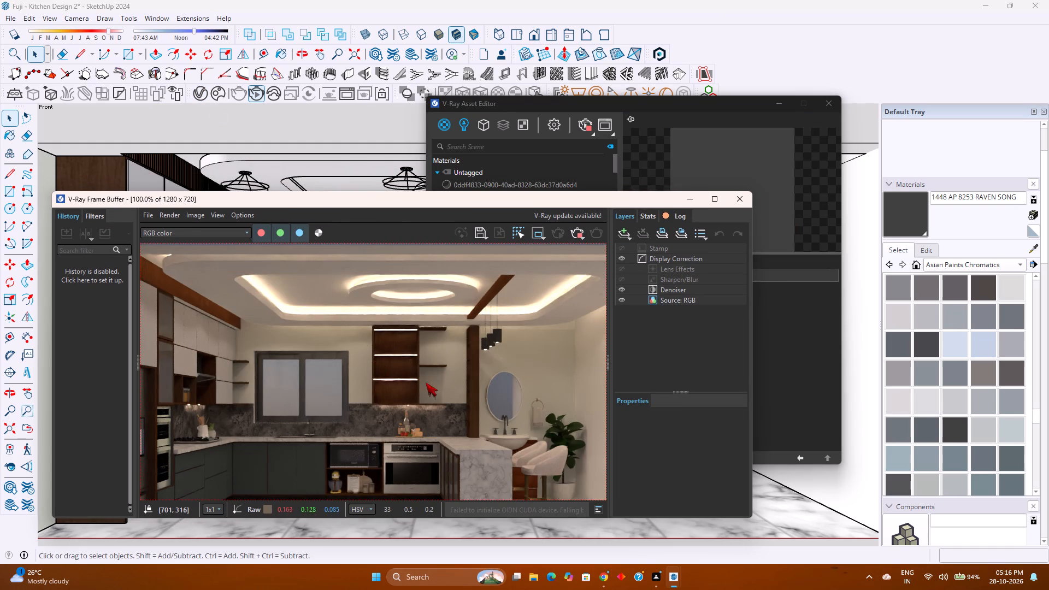
drag(352, 202, 329, 198)
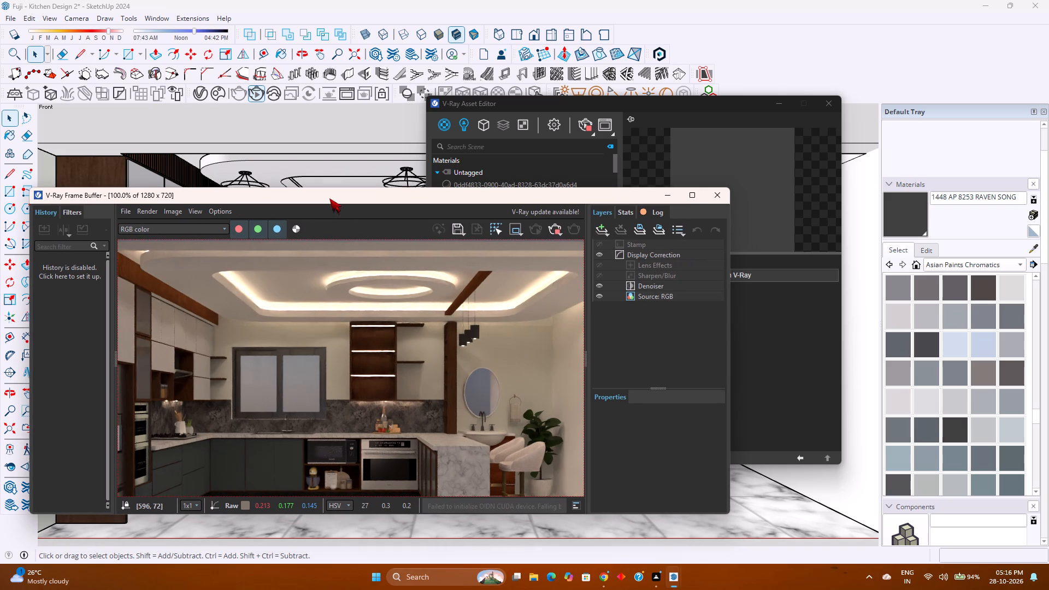
click(521, 102)
drag(521, 105, 582, 114)
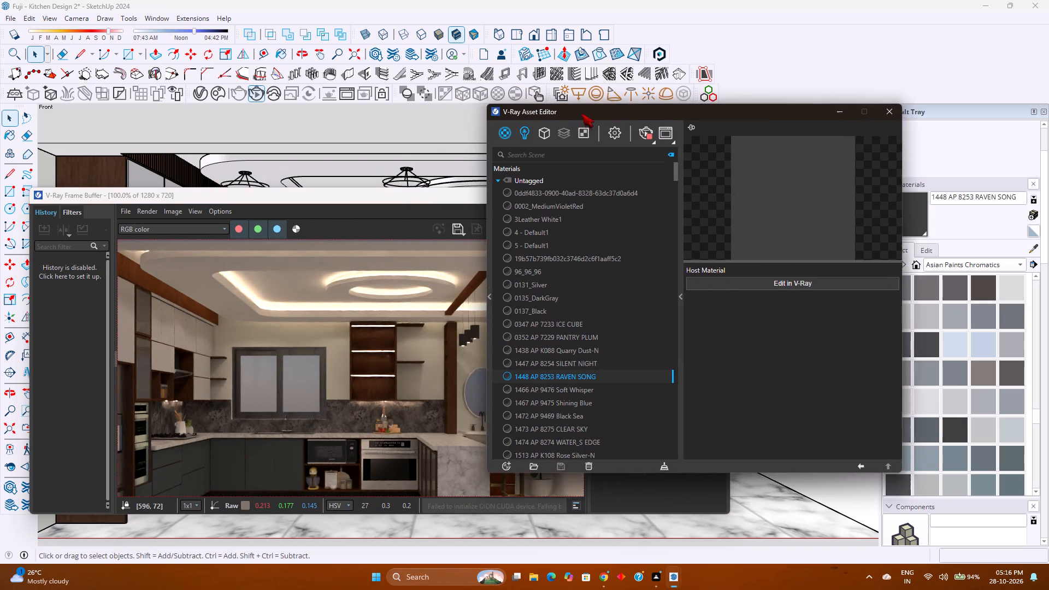
drag(582, 114, 618, 131)
scroll(582, 370, up, 3)
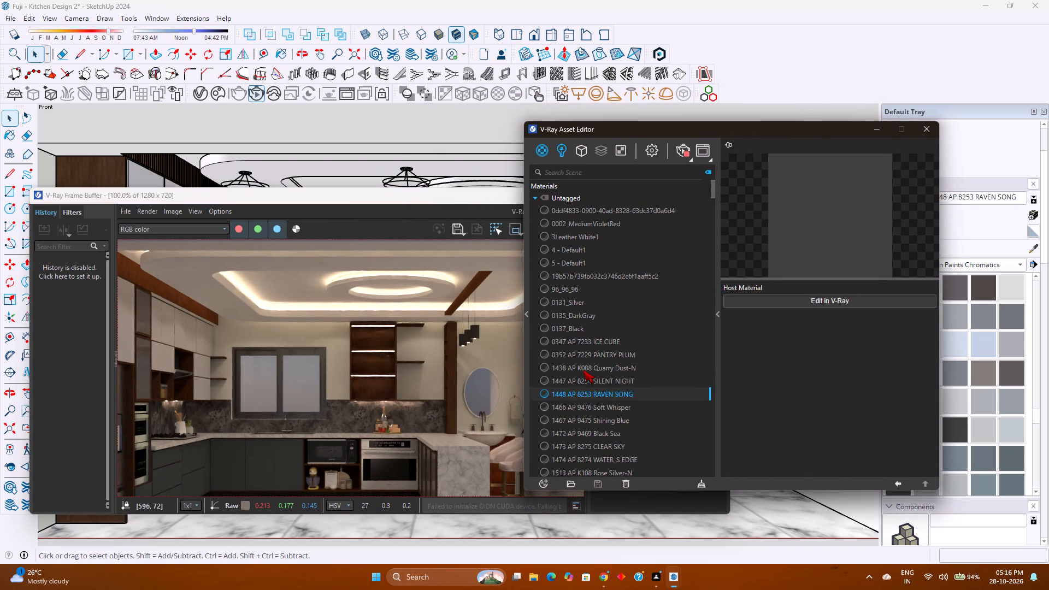
scroll(583, 370, up, 1)
click(559, 145)
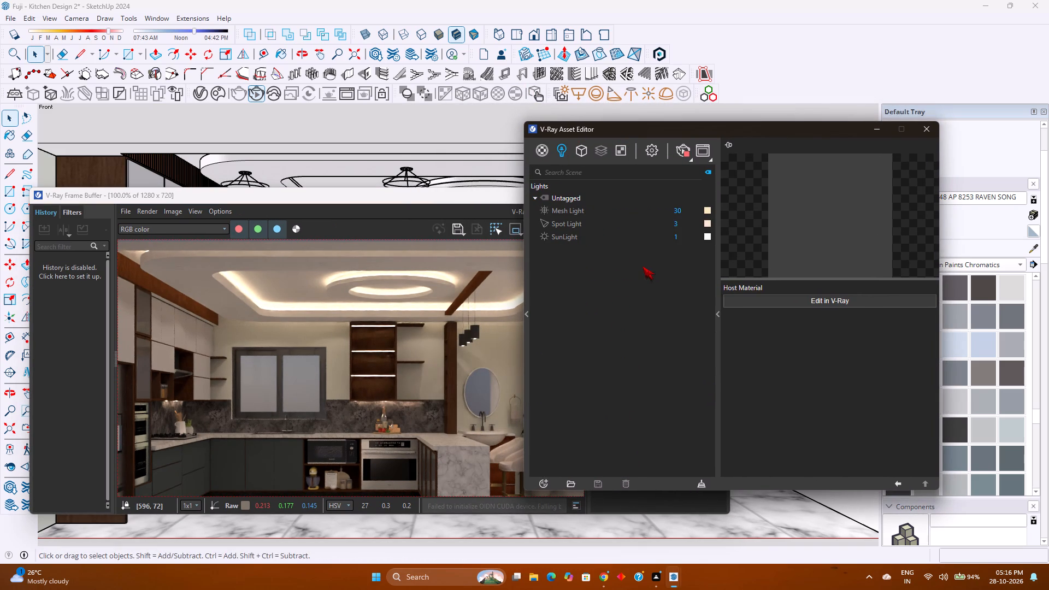
click(574, 211)
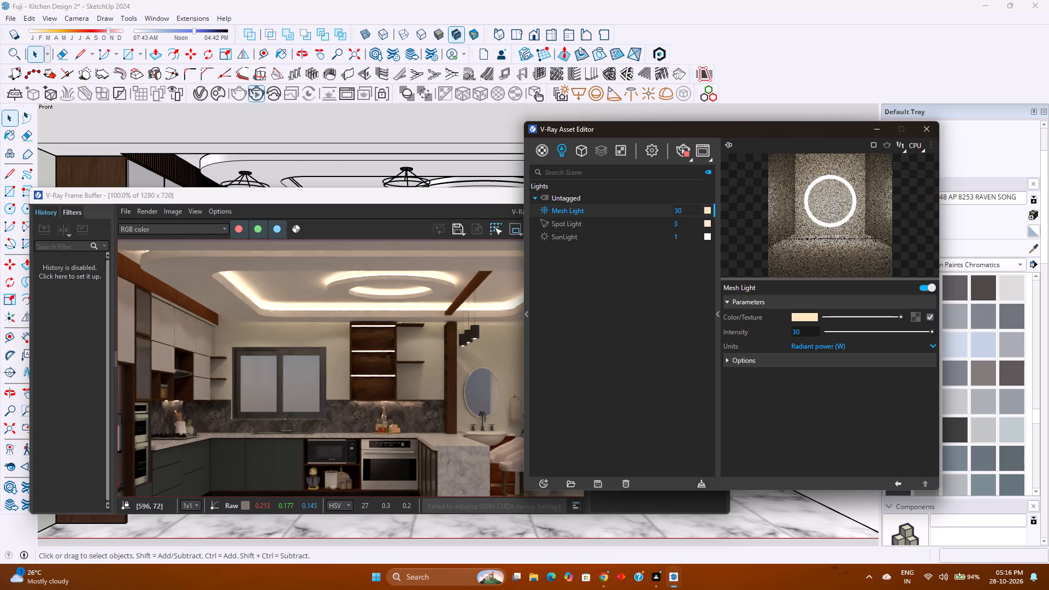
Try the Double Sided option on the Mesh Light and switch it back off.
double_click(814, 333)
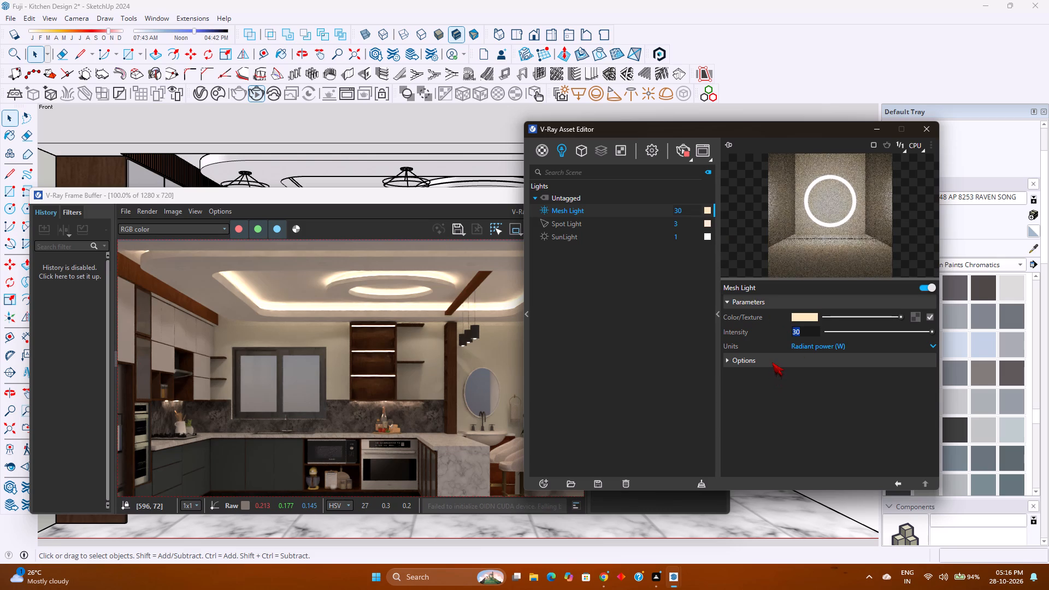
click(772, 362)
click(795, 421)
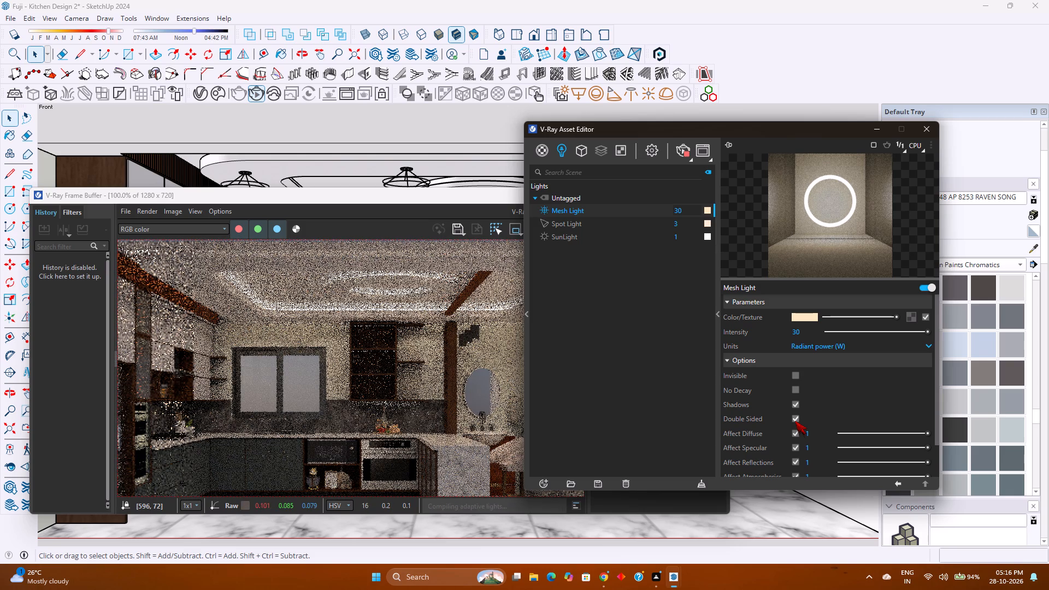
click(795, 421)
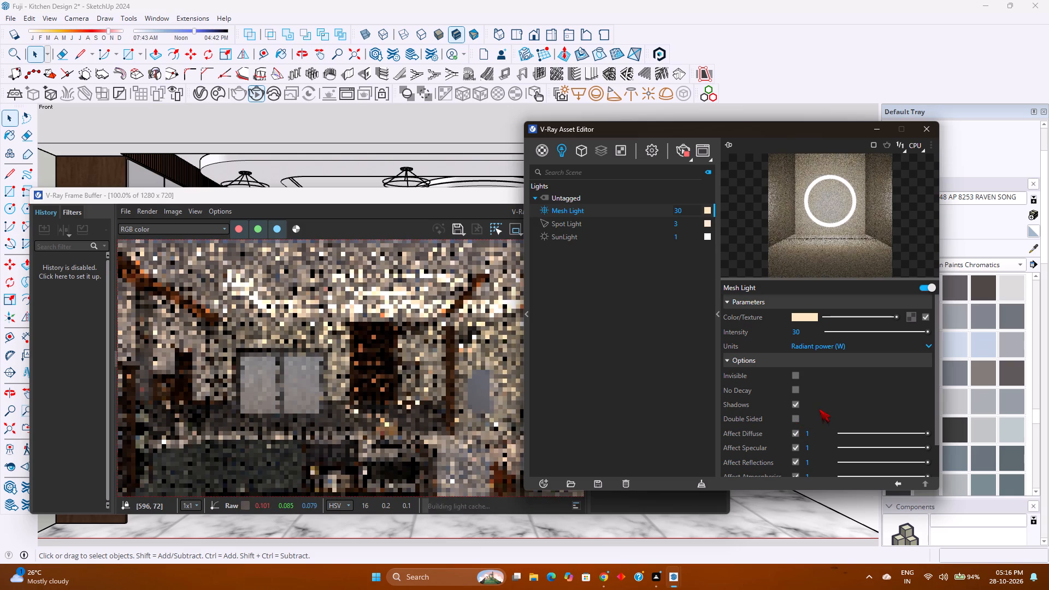
Enable No Decay for the Mesh Light.
click(797, 391)
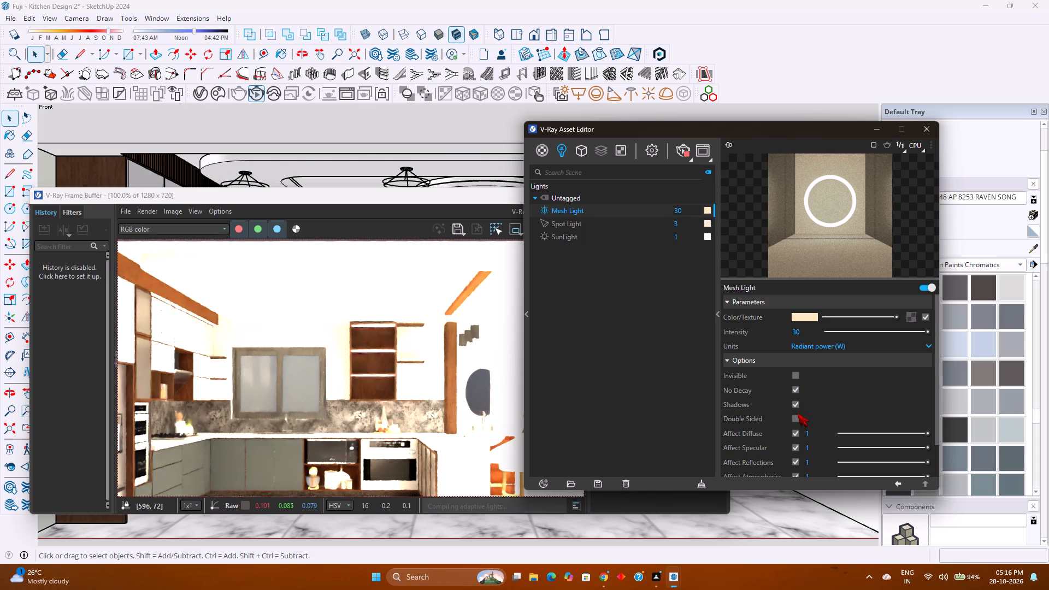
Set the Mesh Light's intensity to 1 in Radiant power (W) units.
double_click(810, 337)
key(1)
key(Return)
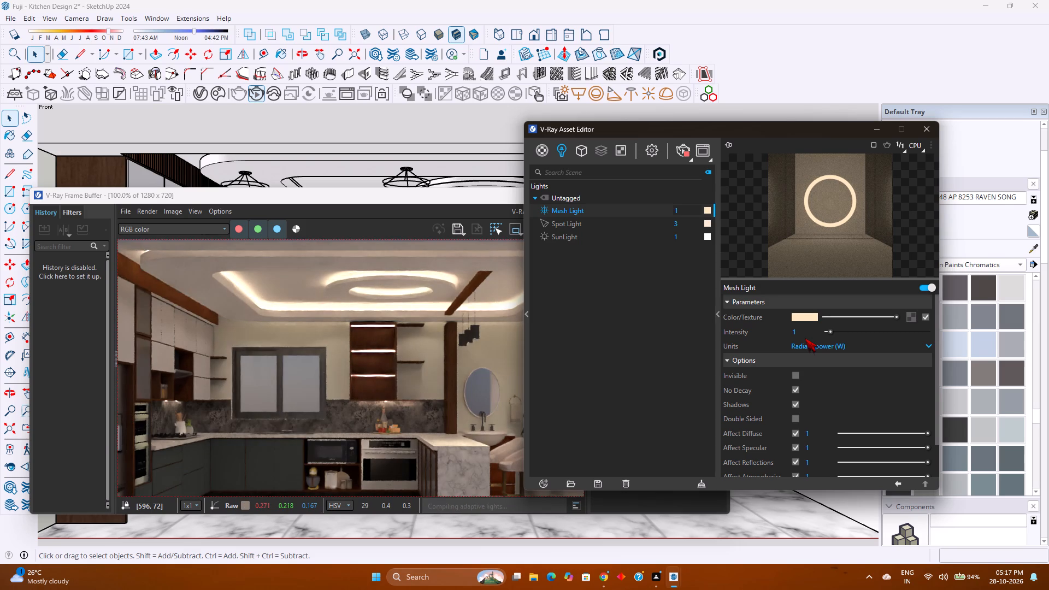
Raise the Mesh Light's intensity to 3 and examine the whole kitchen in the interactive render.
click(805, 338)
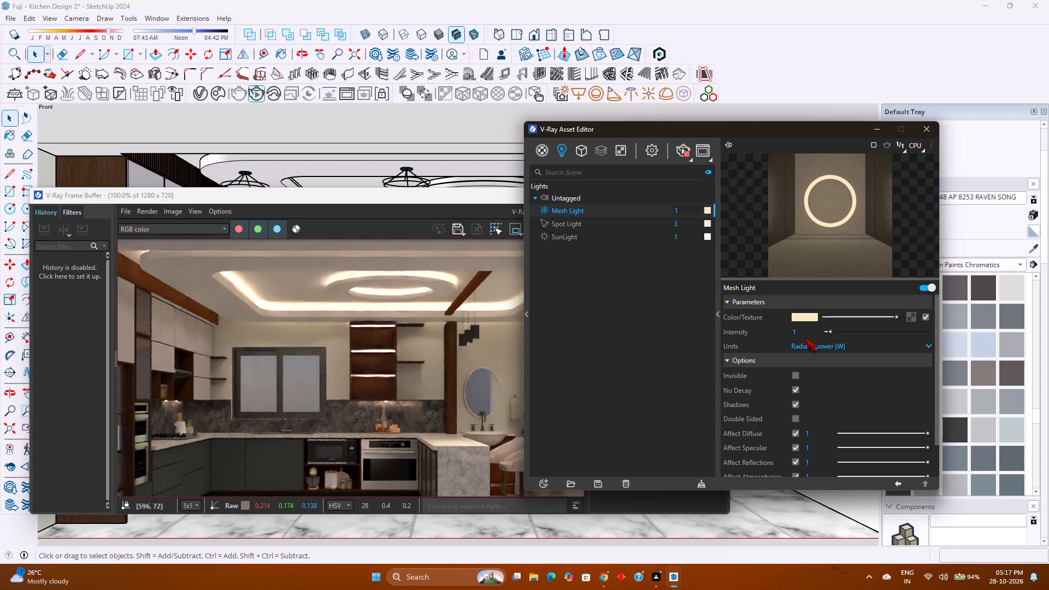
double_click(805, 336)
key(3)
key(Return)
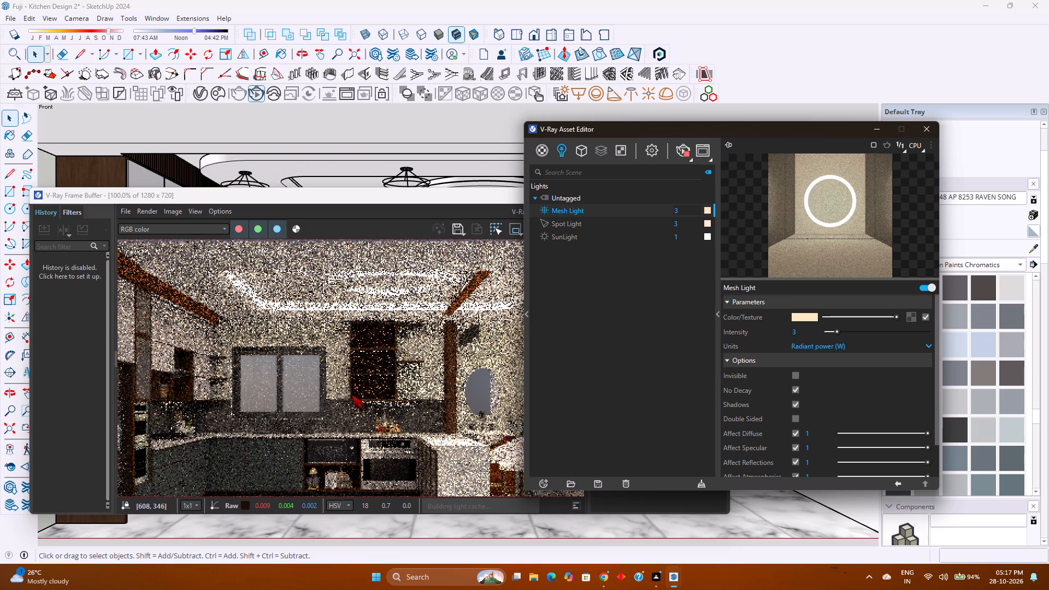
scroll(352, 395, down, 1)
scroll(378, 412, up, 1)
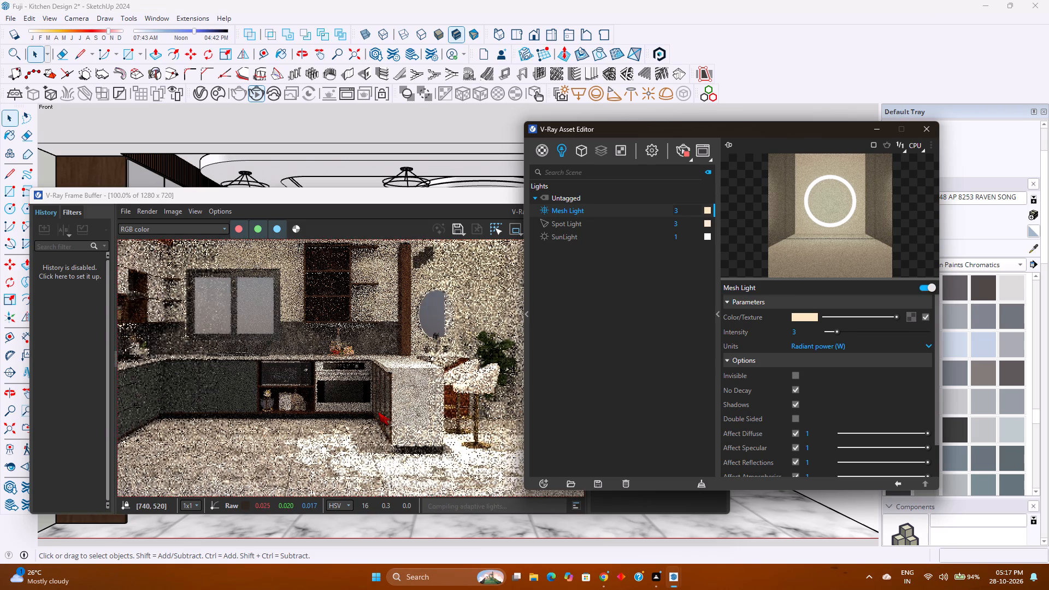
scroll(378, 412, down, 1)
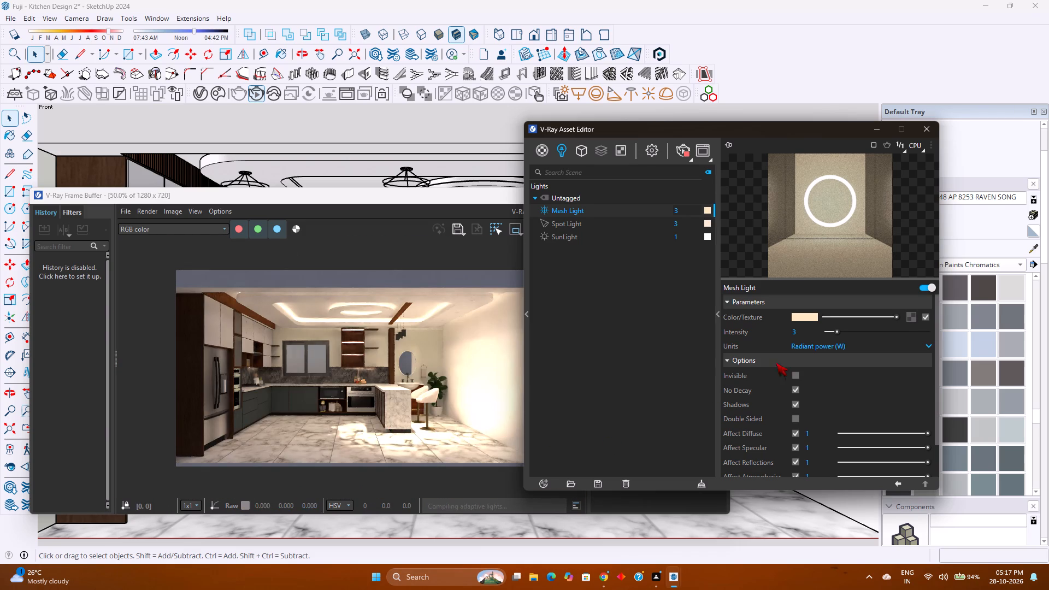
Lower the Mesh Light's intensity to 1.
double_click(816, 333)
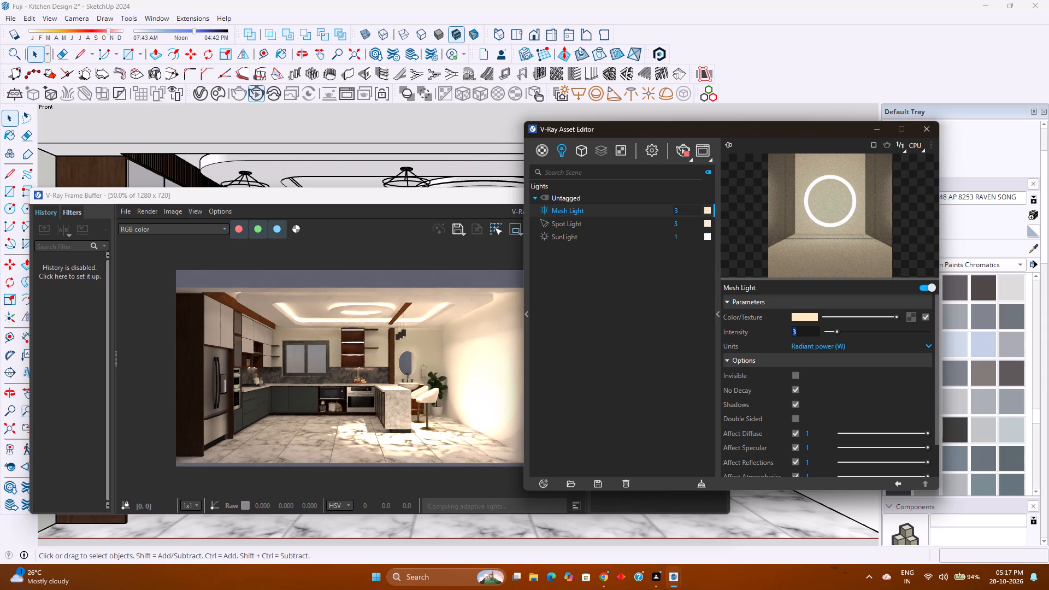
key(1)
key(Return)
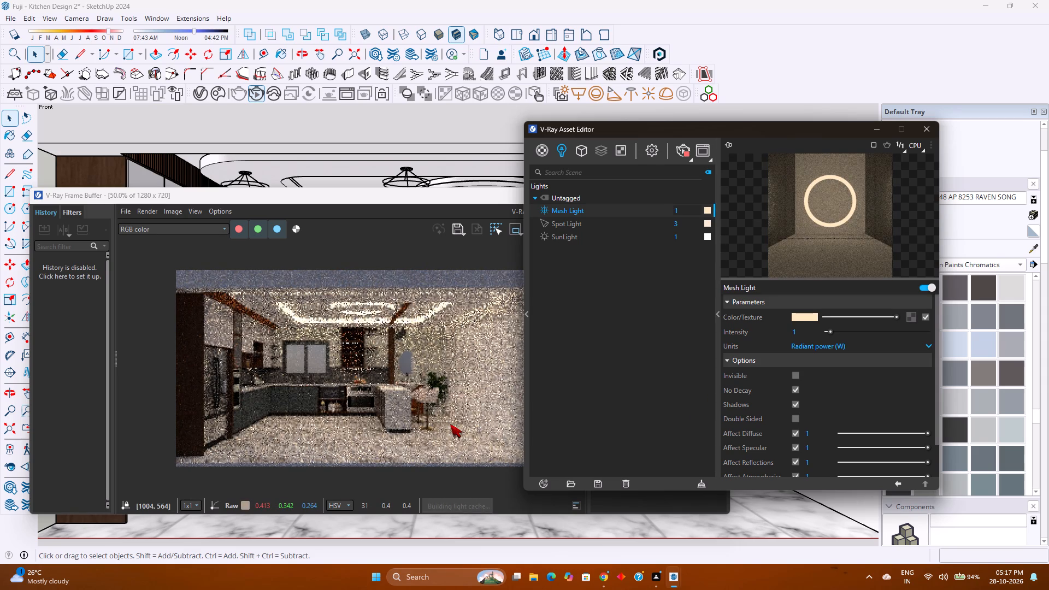
Switch the Mesh Light's units to Radiance (W/m^2/sr) and set its intensity to 5.
click(831, 348)
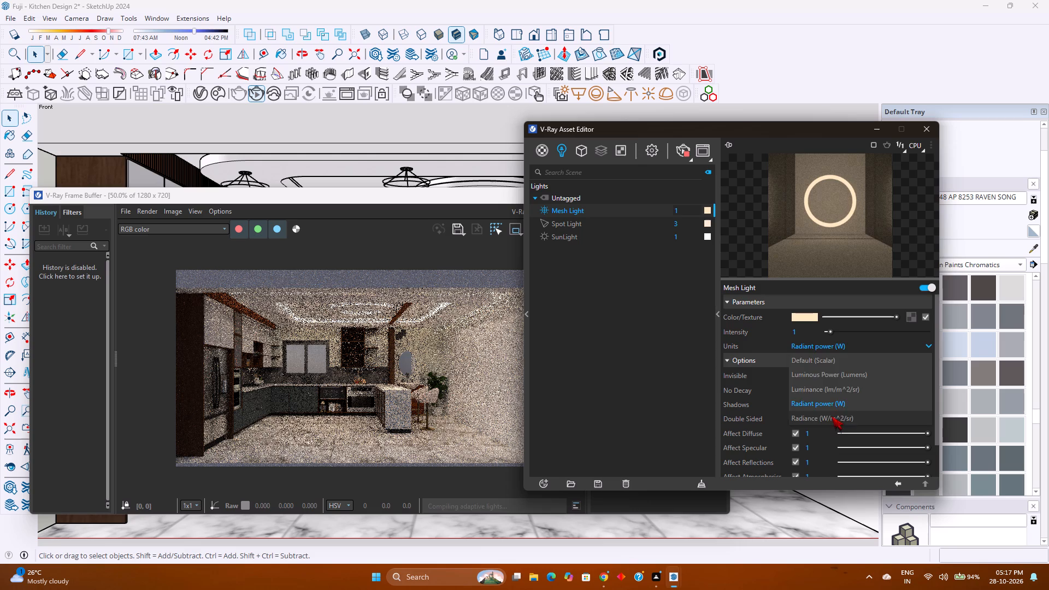
click(832, 416)
double_click(808, 333)
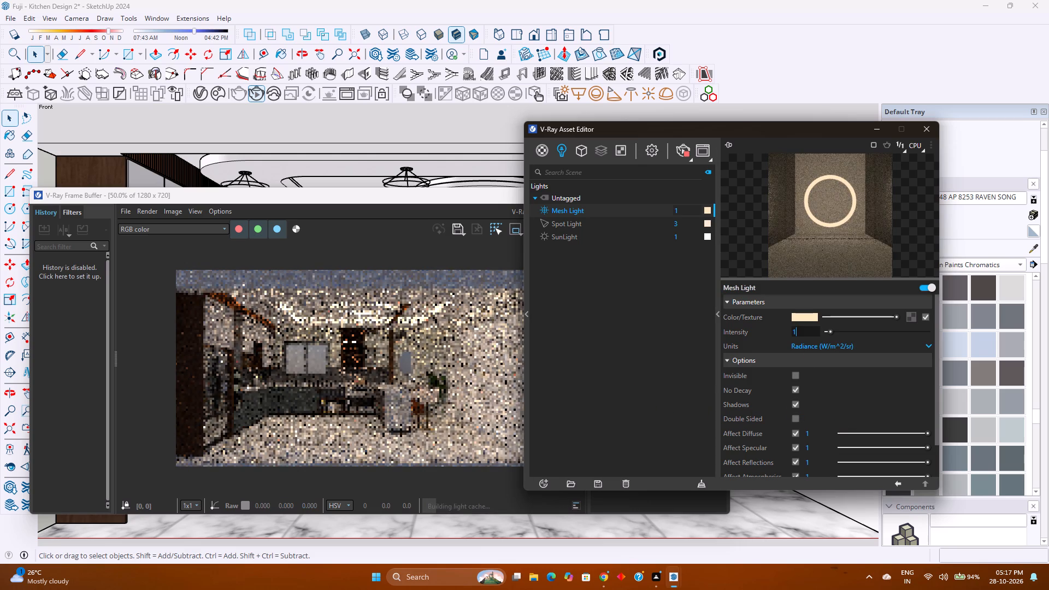
key(5)
key(Return)
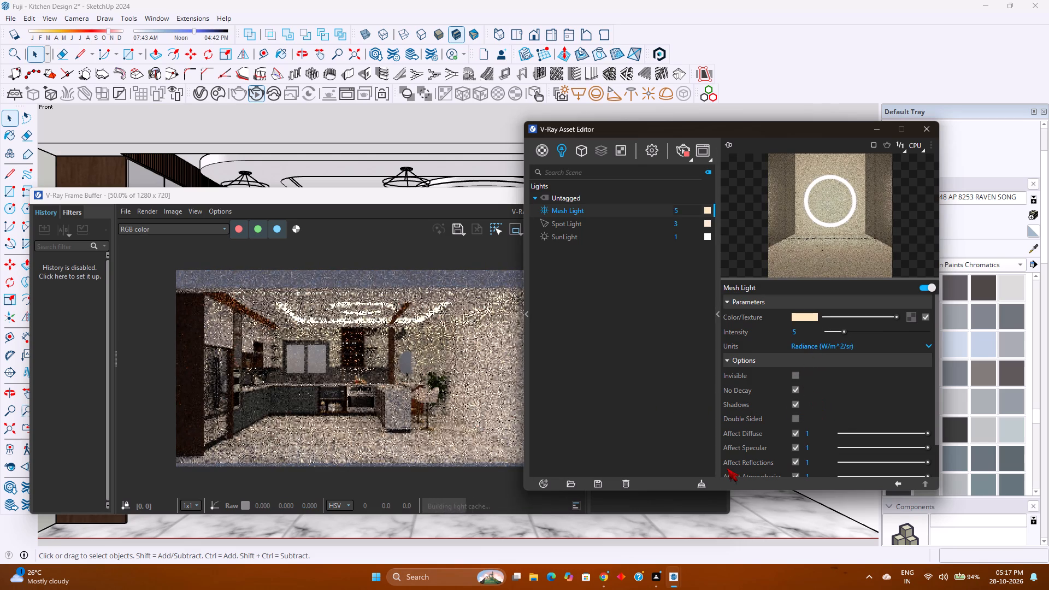
Raise the Mesh Light's texture resolution to 875.
scroll(826, 426, down, 3)
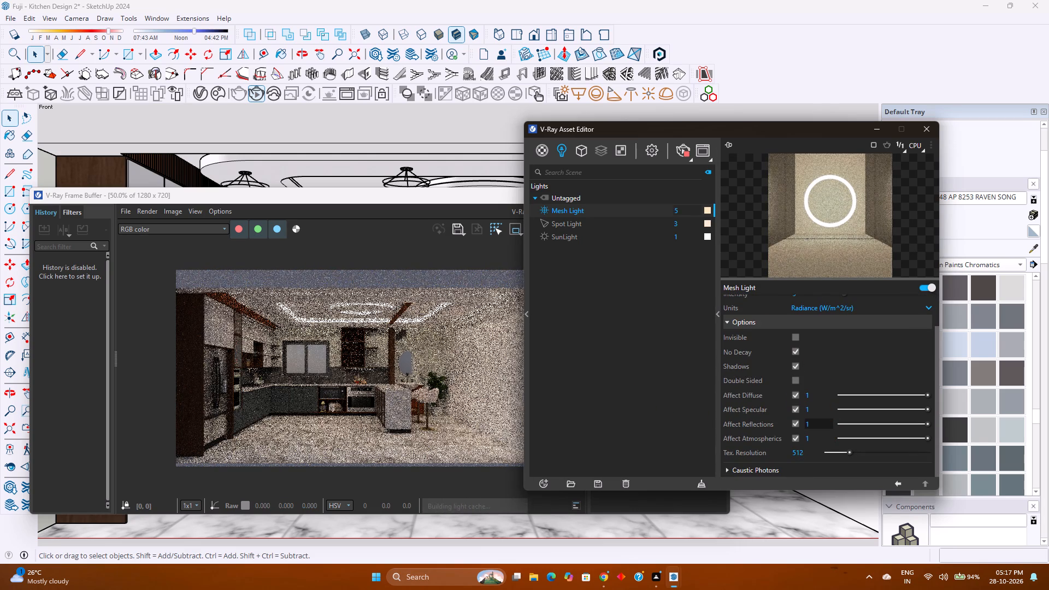
drag(849, 455, 868, 452)
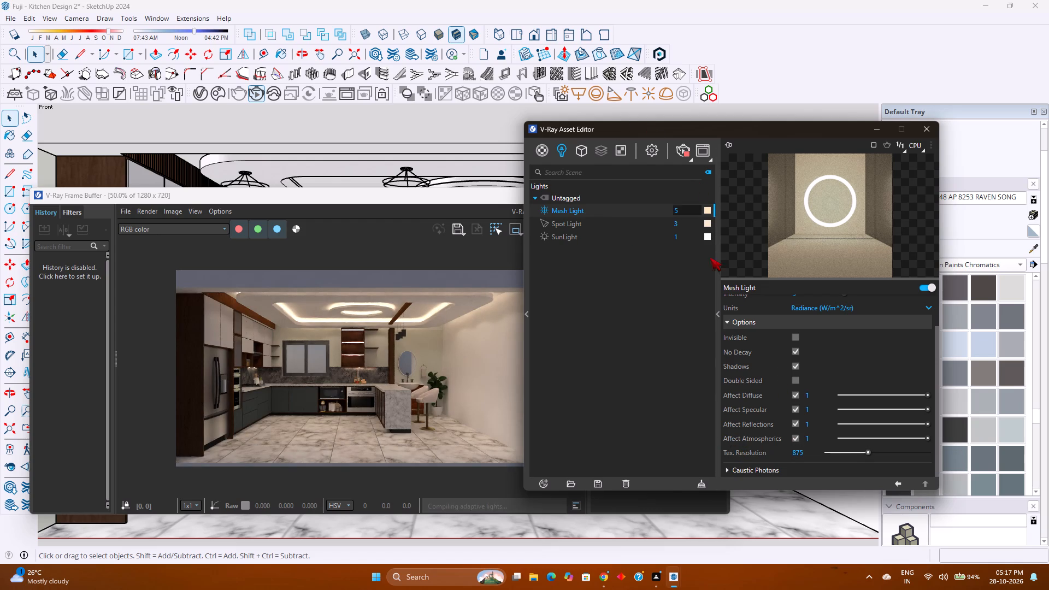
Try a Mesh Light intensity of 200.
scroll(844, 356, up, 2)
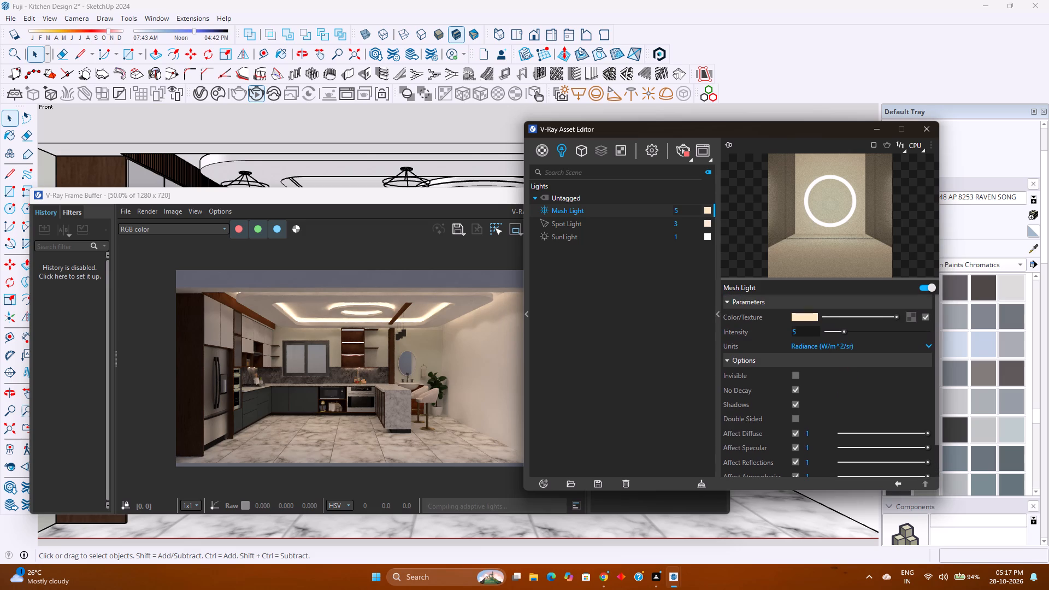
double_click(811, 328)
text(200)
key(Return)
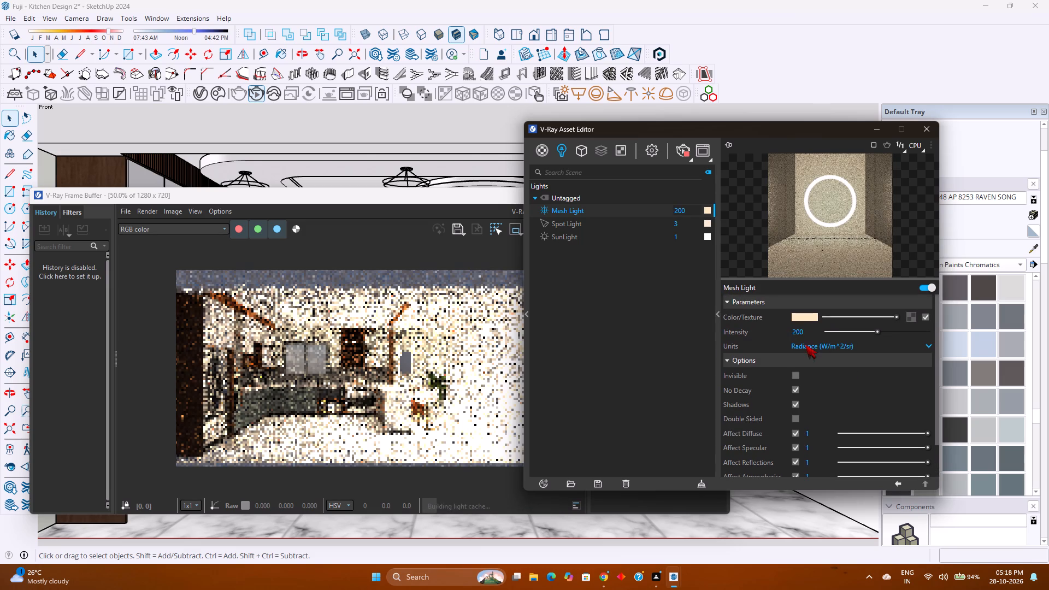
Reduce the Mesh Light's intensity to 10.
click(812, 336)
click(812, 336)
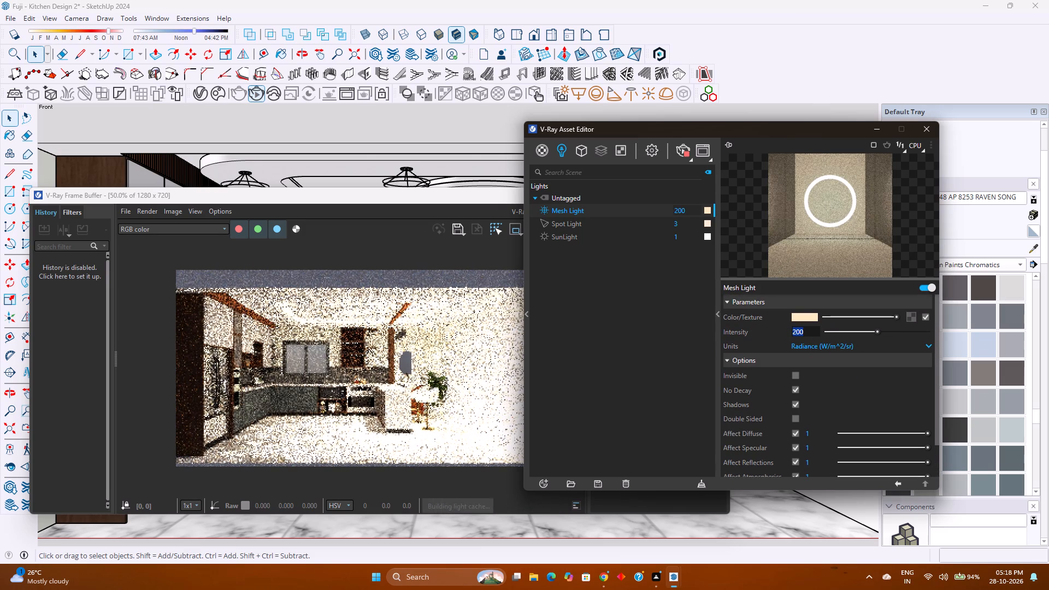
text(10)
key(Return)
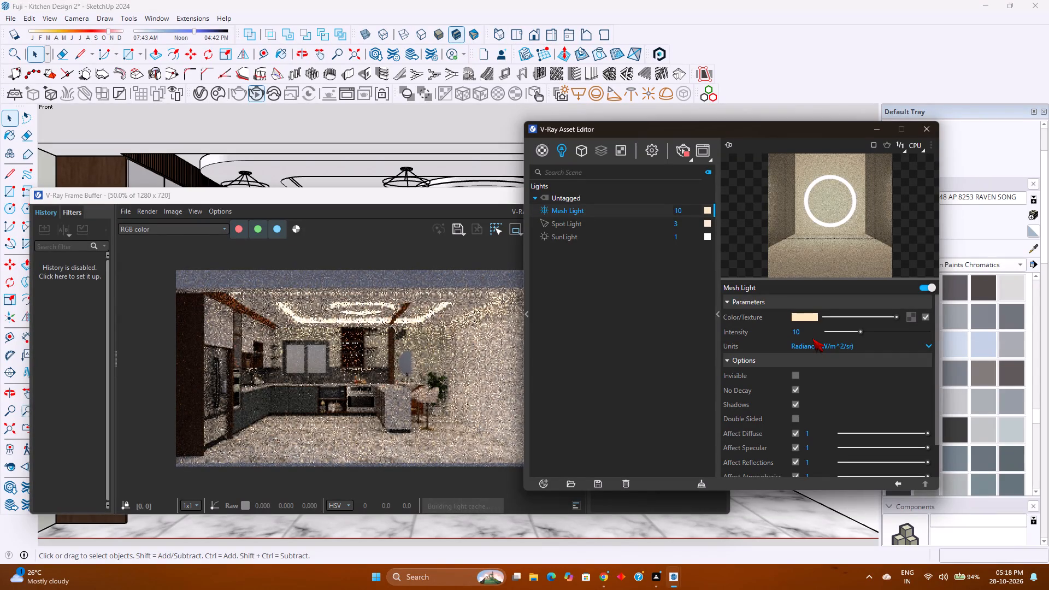
Set the Mesh Light's intensity to 20.
click(793, 304)
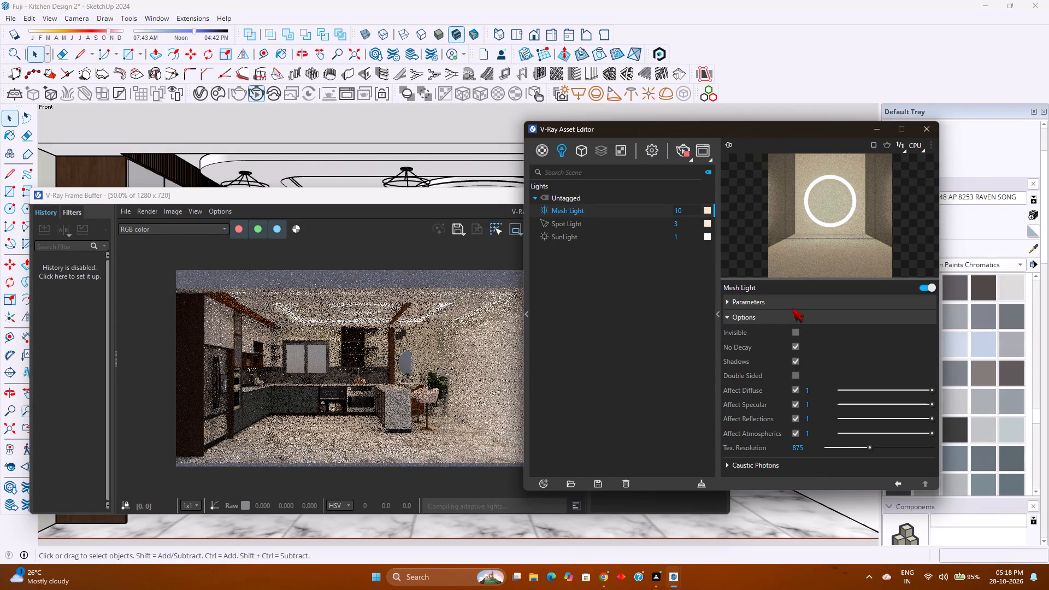
click(794, 302)
double_click(805, 330)
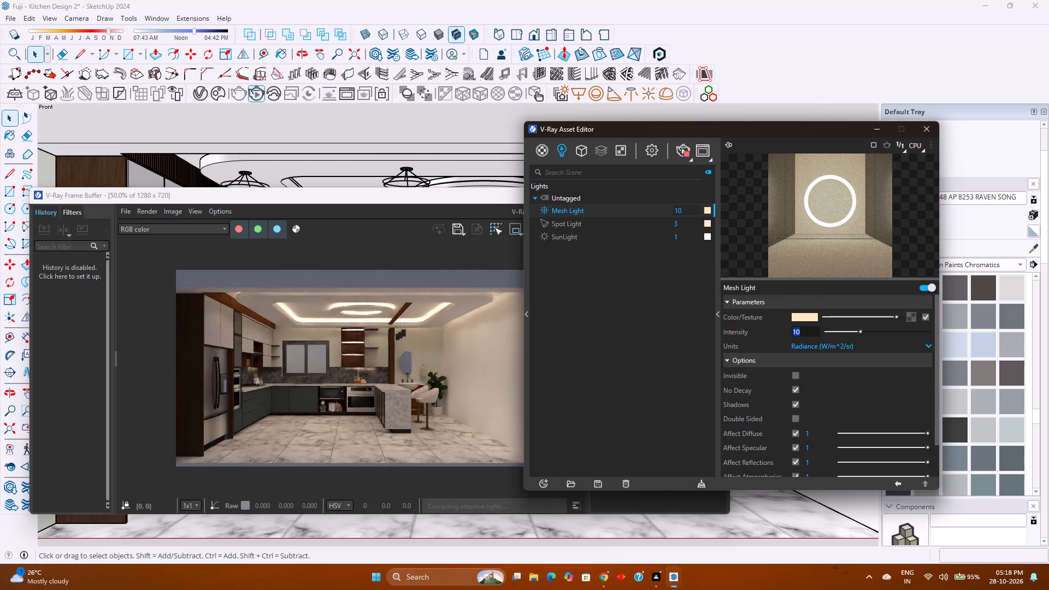
text(20)
key(Return)
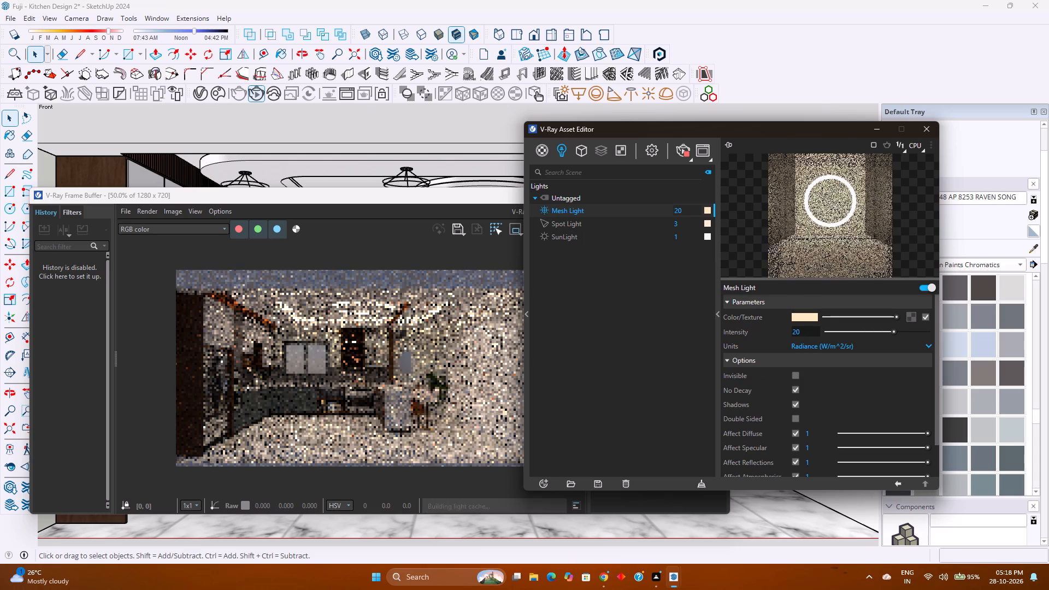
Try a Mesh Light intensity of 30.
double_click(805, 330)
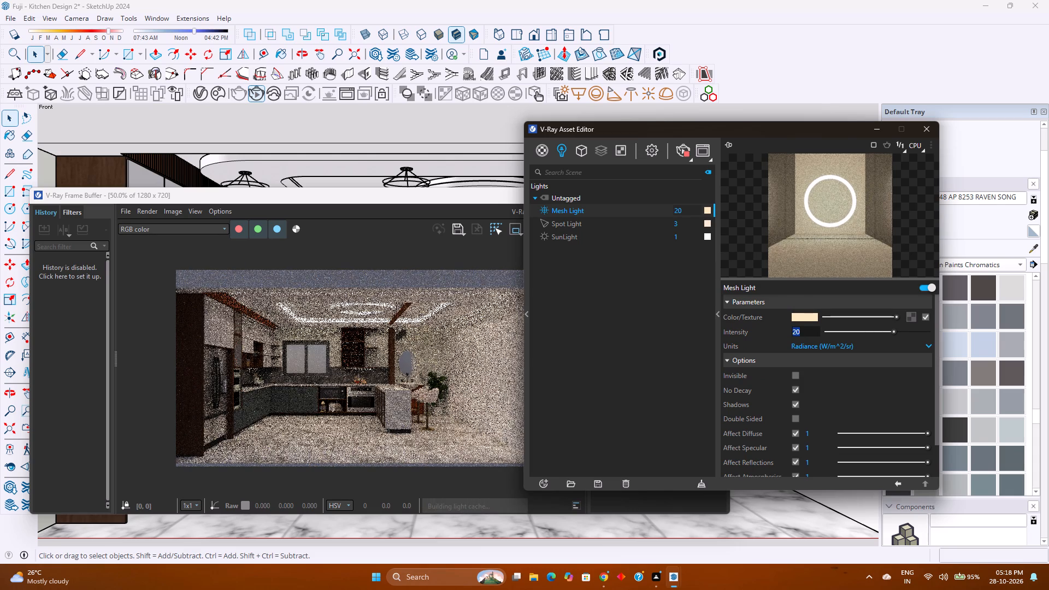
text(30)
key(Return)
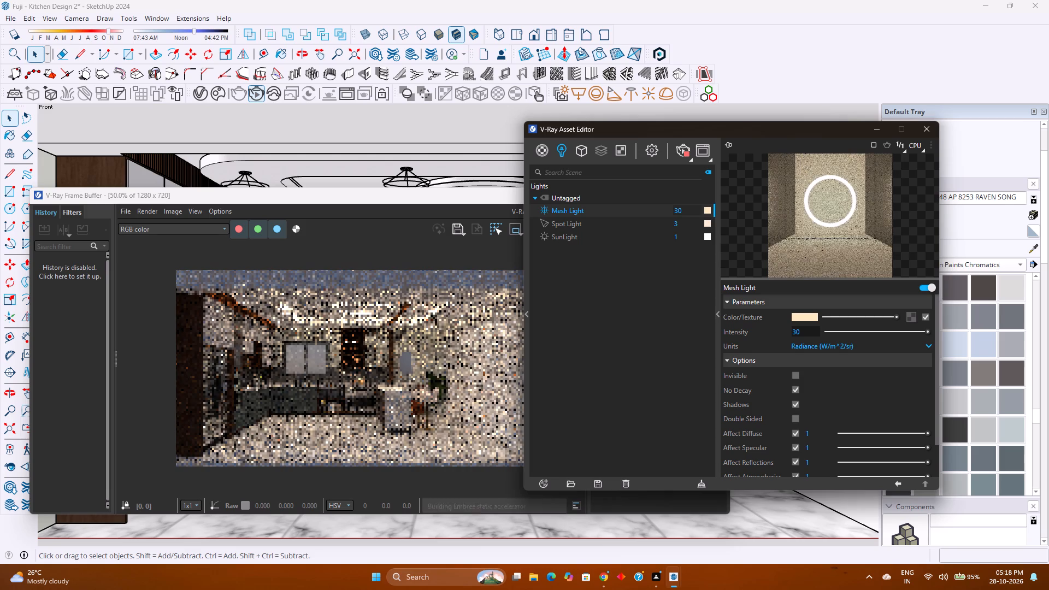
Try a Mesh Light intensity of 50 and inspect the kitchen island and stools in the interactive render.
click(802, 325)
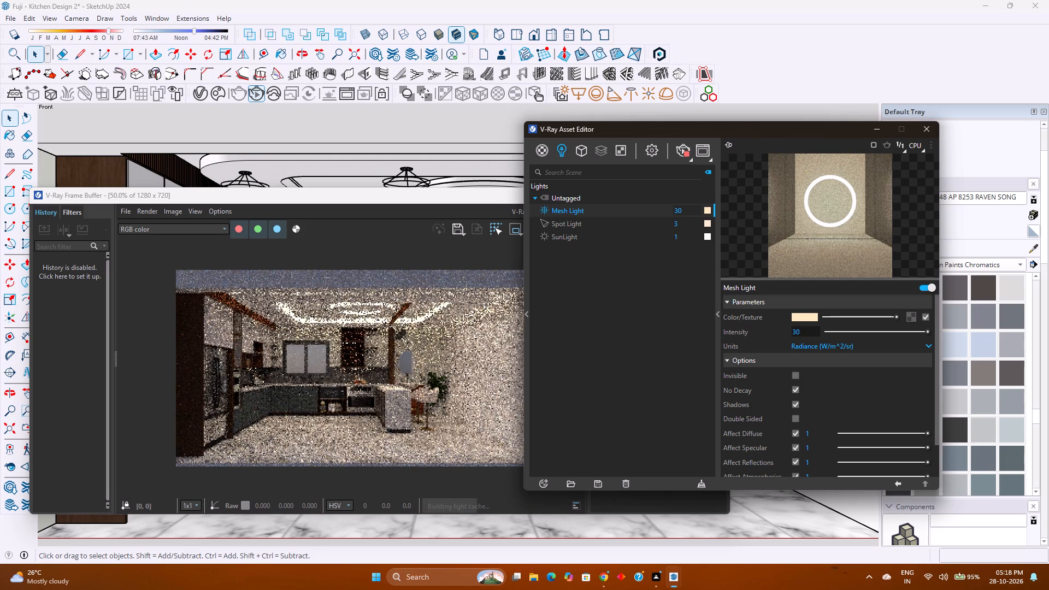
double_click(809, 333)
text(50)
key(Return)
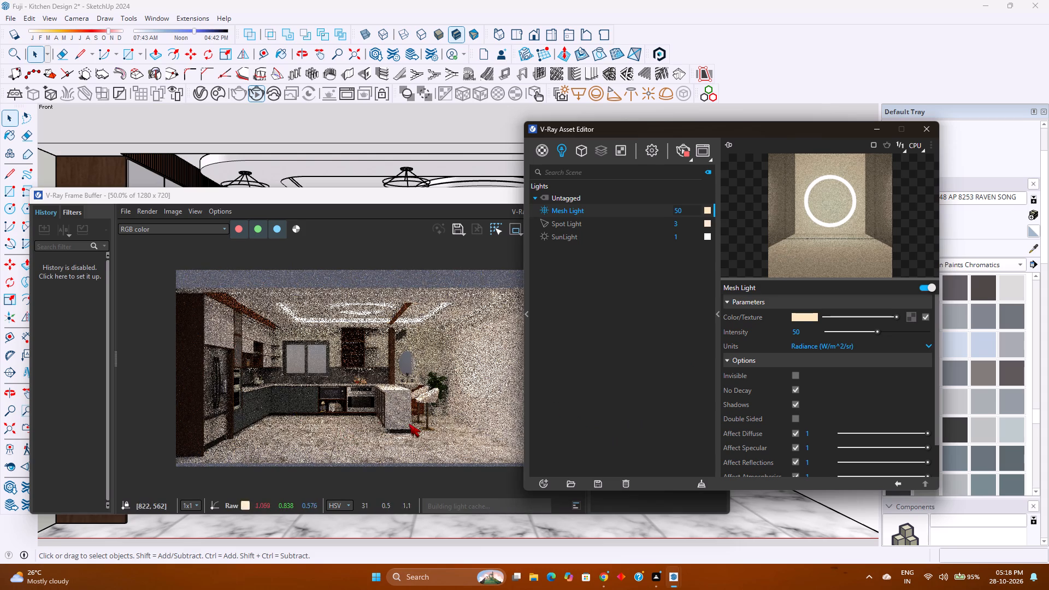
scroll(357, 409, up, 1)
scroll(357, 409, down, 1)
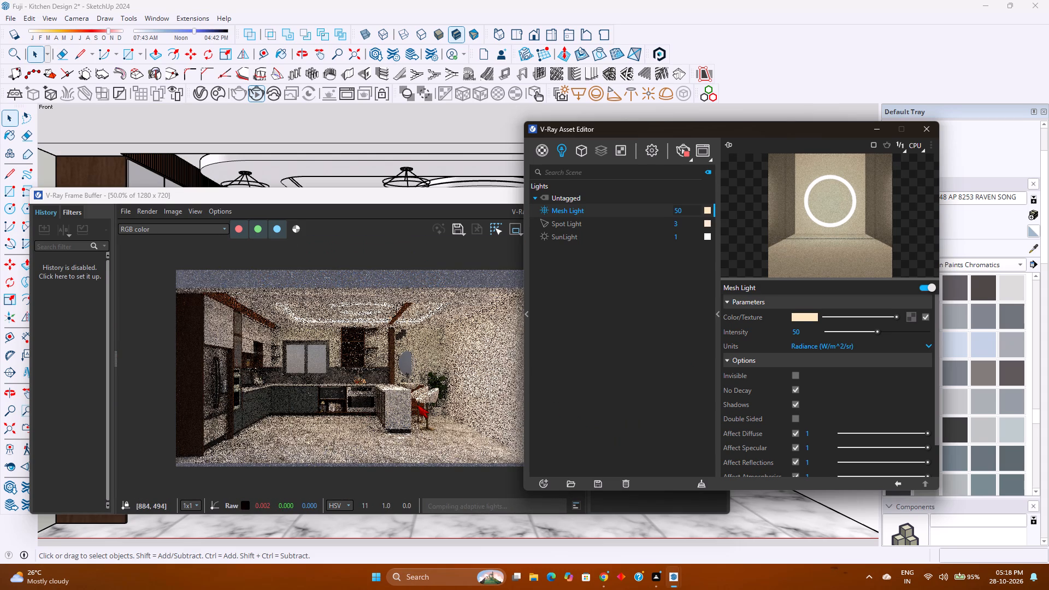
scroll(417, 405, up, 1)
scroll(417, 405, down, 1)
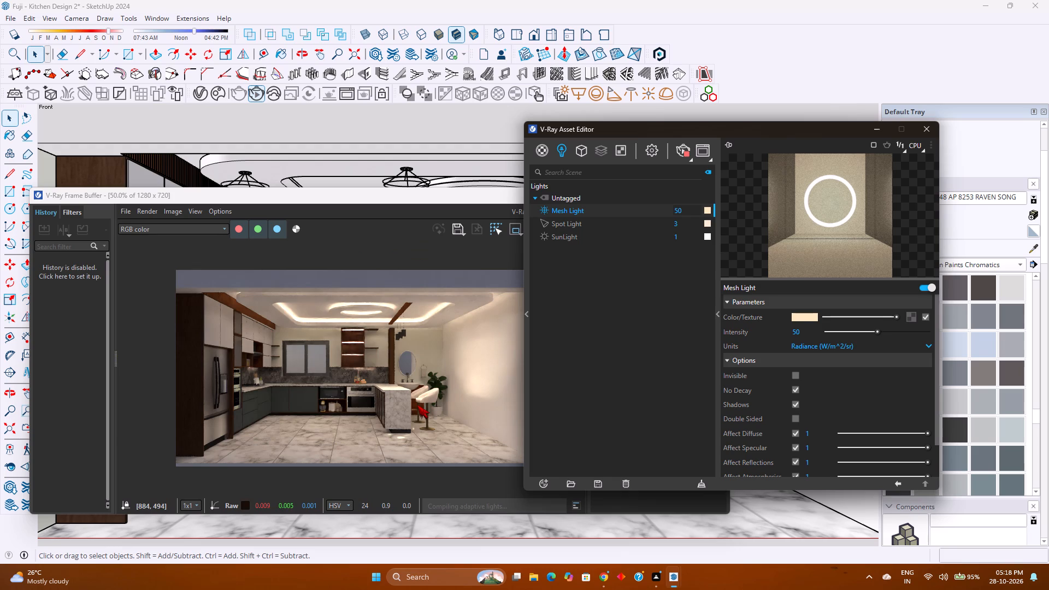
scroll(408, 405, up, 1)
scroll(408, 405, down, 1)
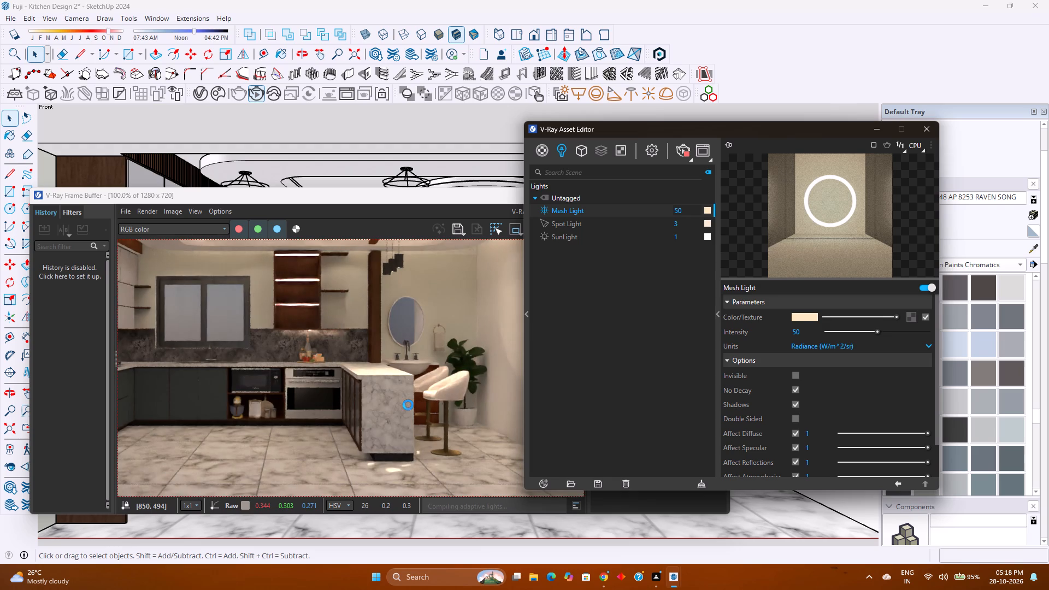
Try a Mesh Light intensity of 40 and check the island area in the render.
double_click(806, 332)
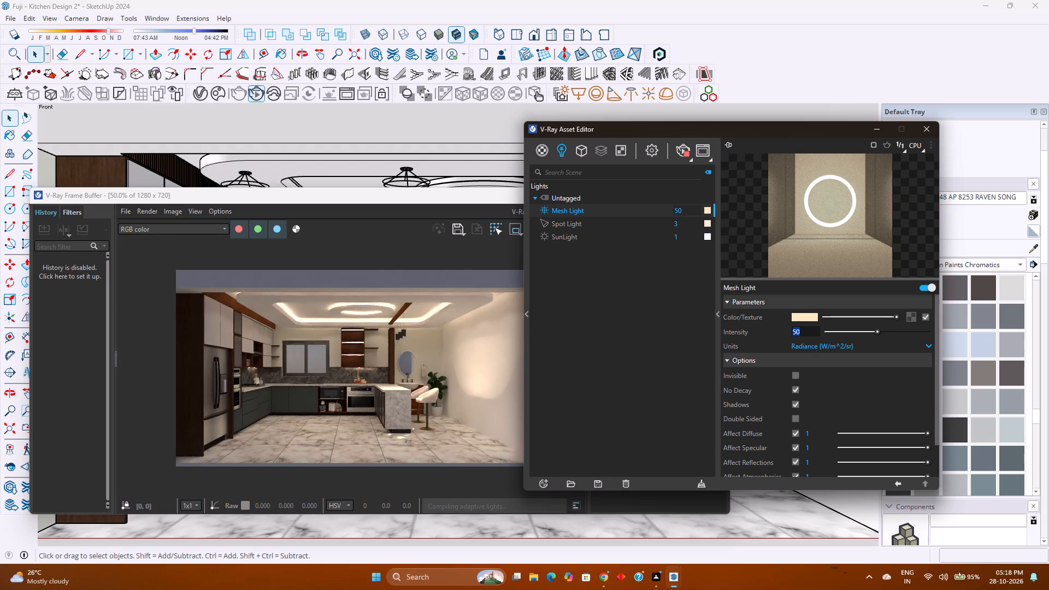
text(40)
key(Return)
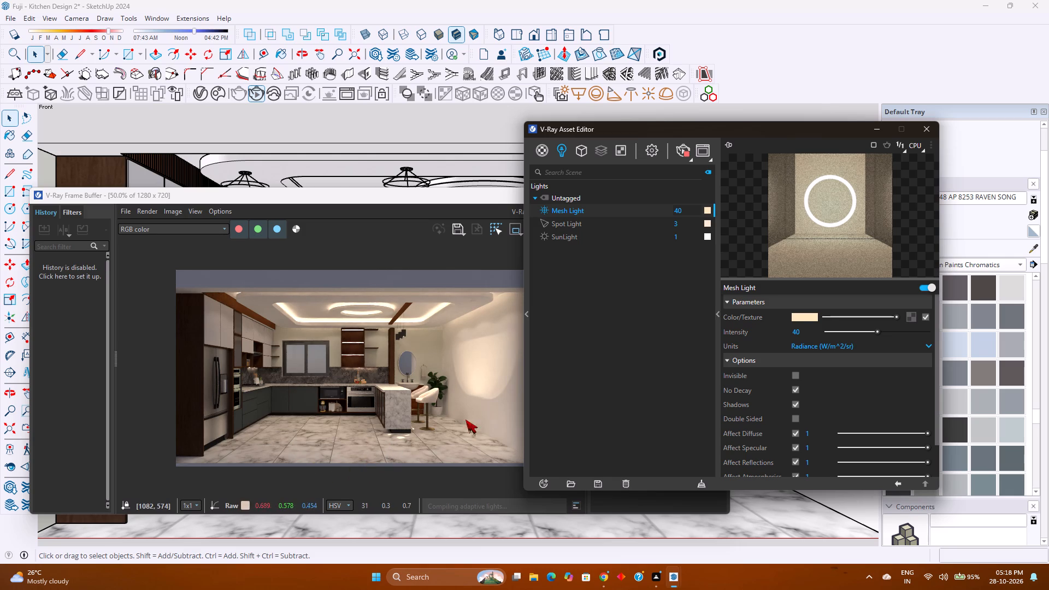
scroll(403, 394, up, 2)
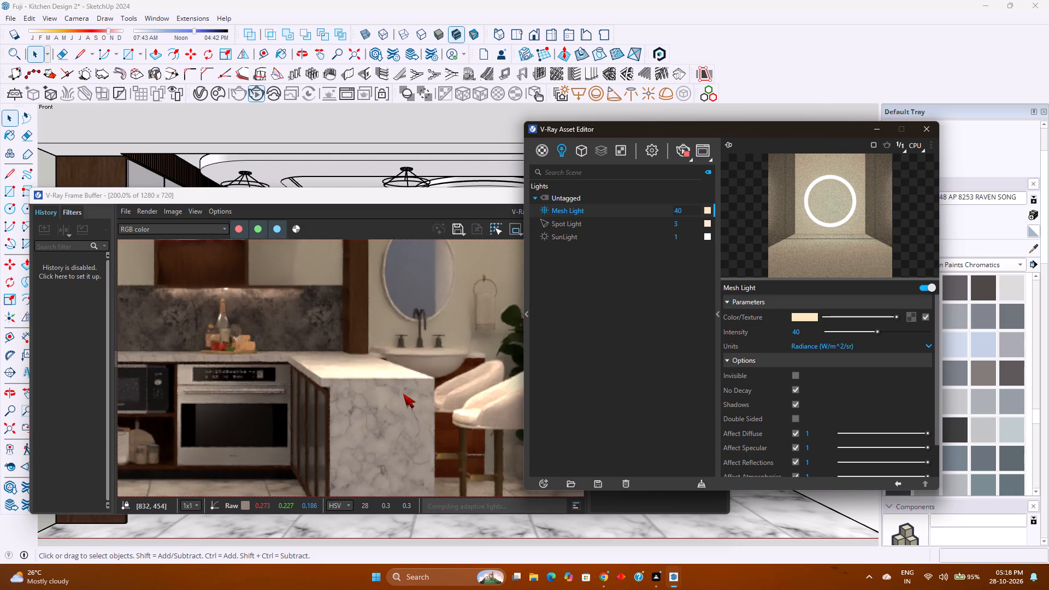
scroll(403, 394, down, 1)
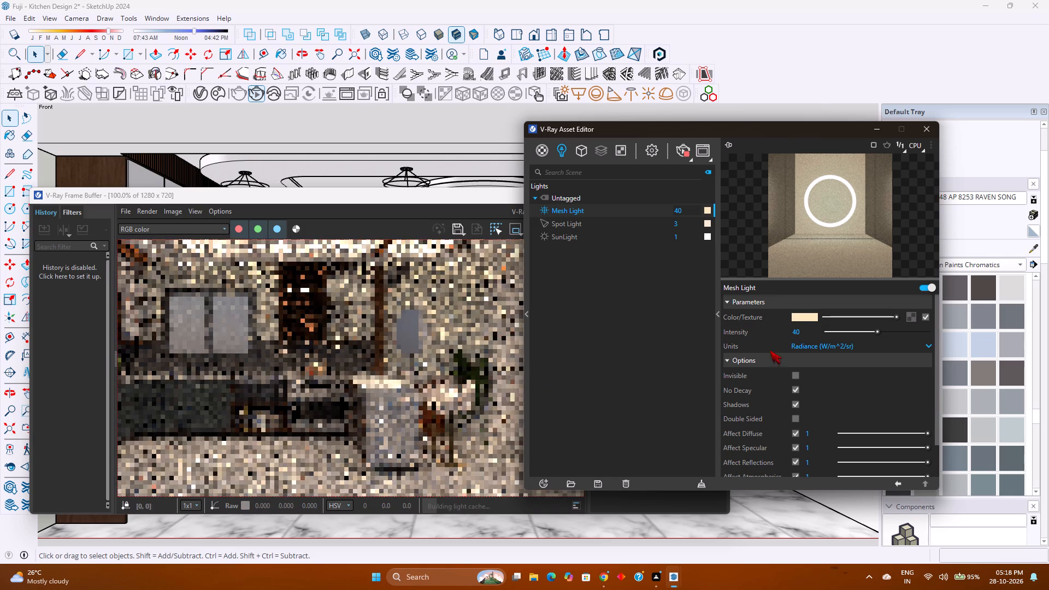
Set the Mesh Light's intensity to 30 and close the asset editor and the render window.
double_click(803, 334)
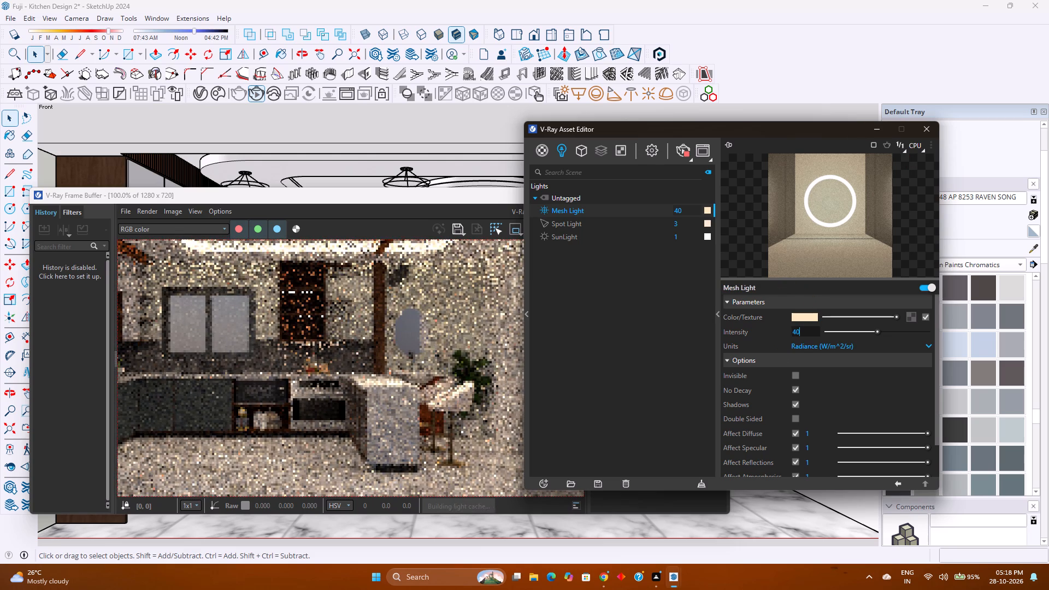
text(30)
key(Return)
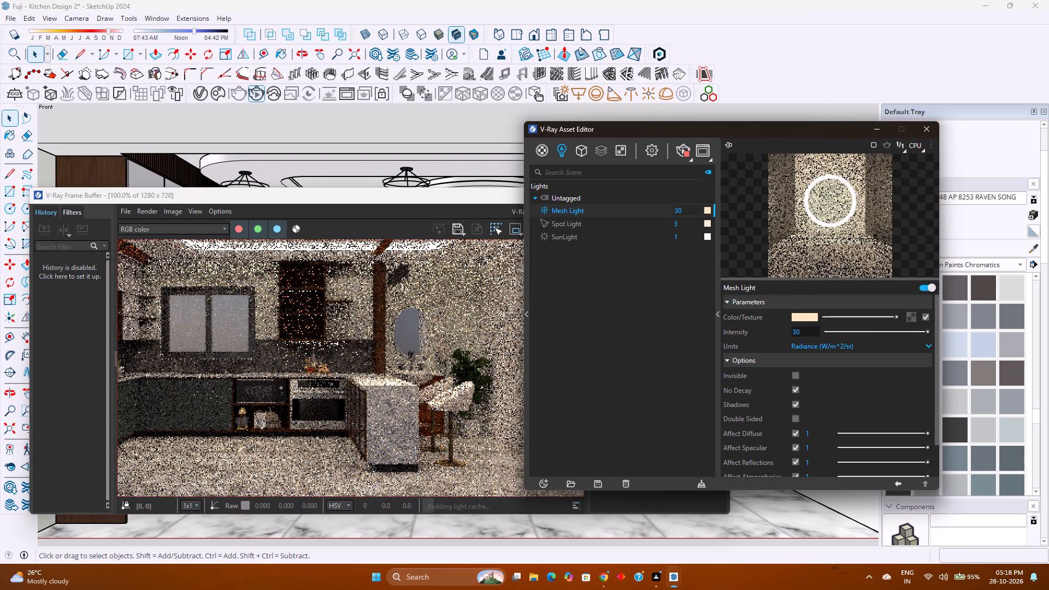
click(930, 124)
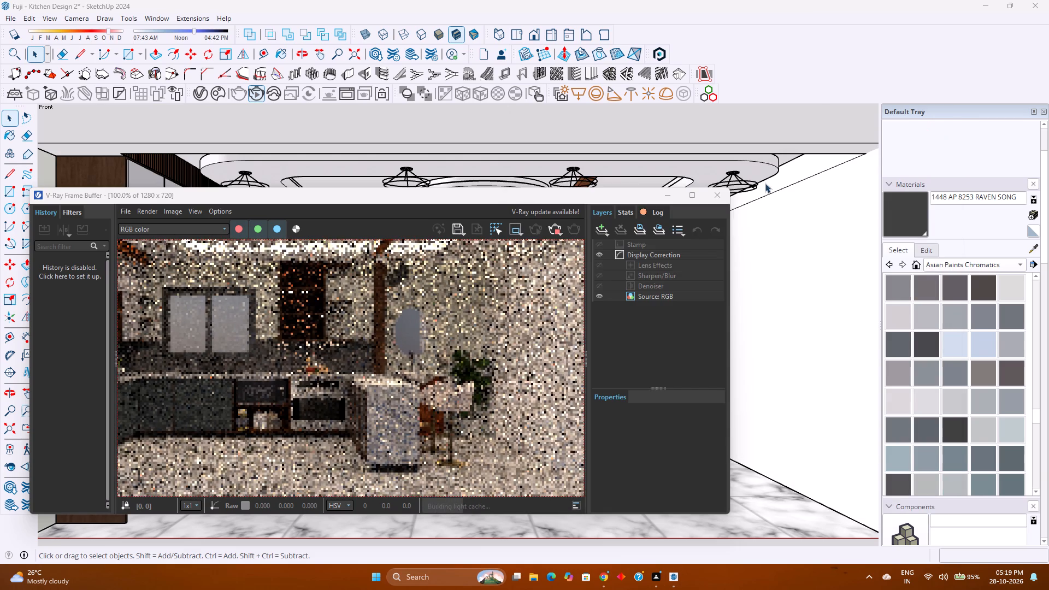
click(714, 200)
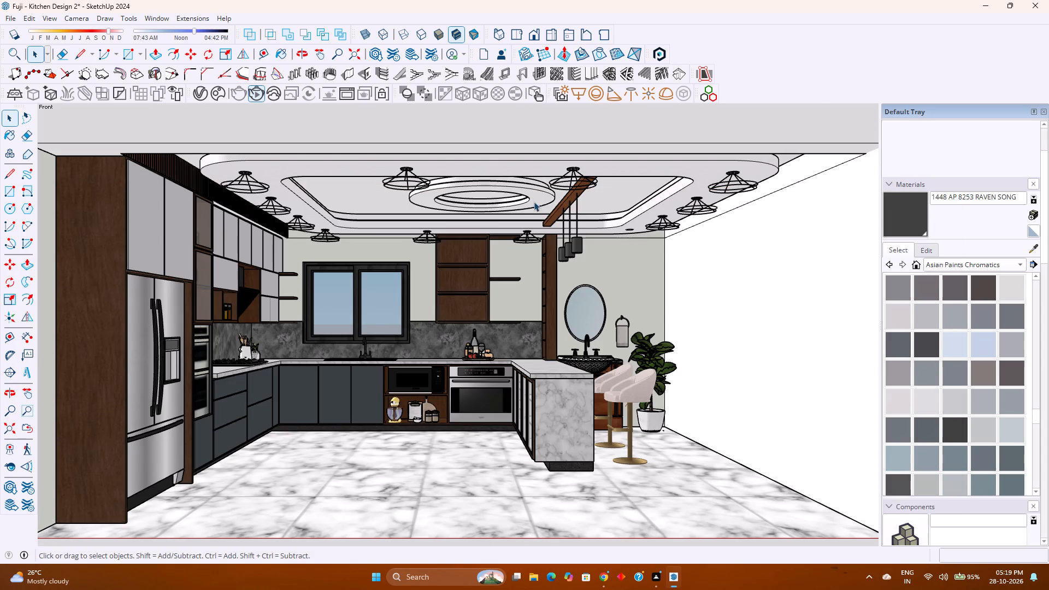
Move the three pendant lamps together about 1' 2 7/16" along the green axis, toward the back wall under the wooden beam.
middle_drag(573, 269, 653, 269)
shift+middle_drag(741, 265, 671, 287)
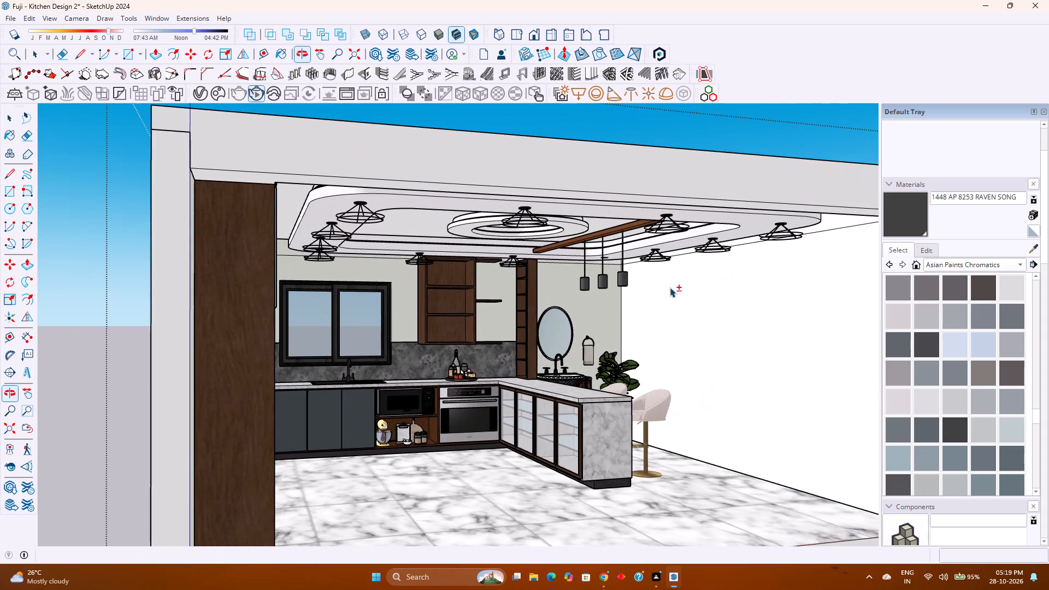
middle_drag(602, 288, 669, 281)
shift+middle_drag(677, 278, 602, 308)
middle_drag(600, 308, 625, 303)
middle_click(625, 303)
scroll(622, 281, up, 1)
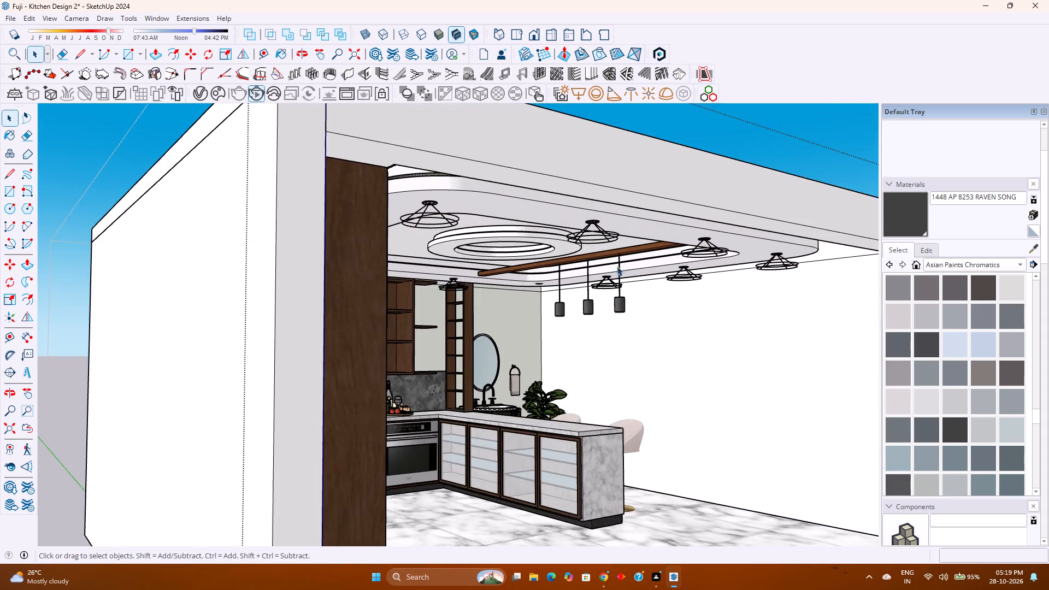
middle_click(617, 266)
scroll(618, 265, up, 4)
click(622, 245)
double_click(623, 286)
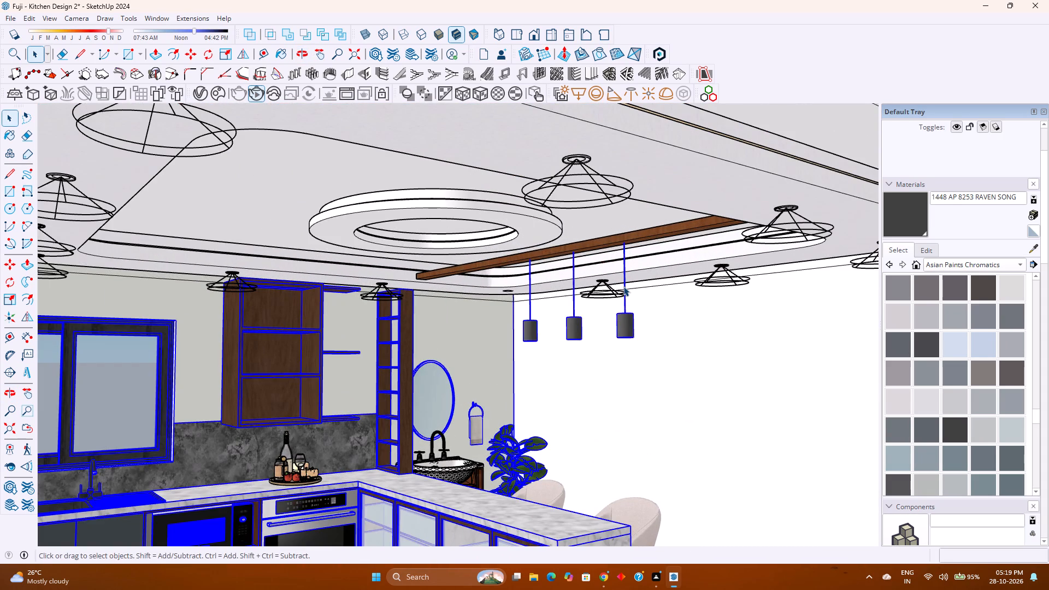
click(624, 286)
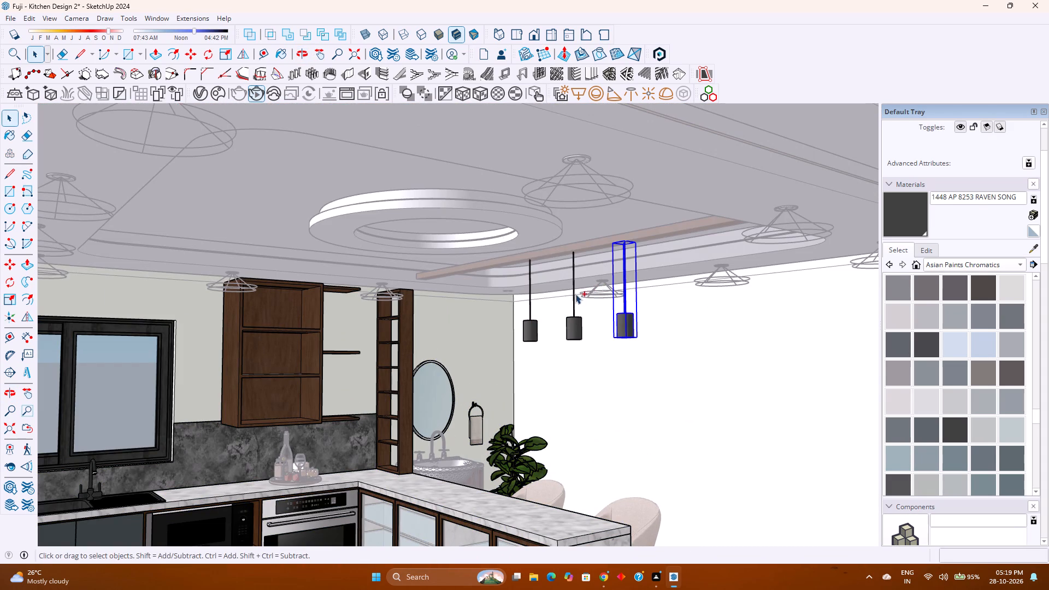
ctrl+click(573, 296)
ctrl+click(530, 291)
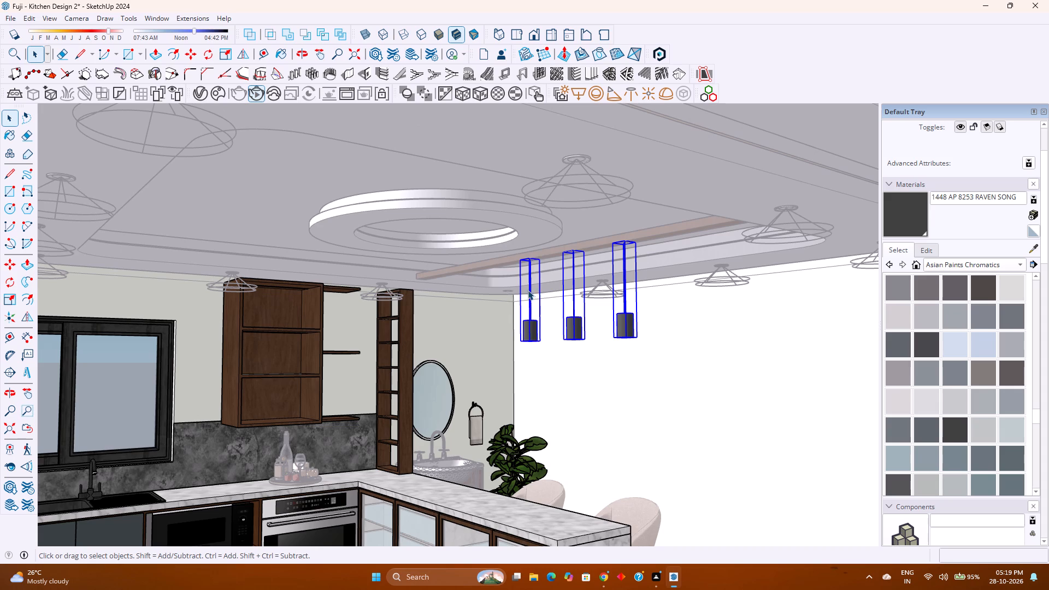
key(m)
click(624, 241)
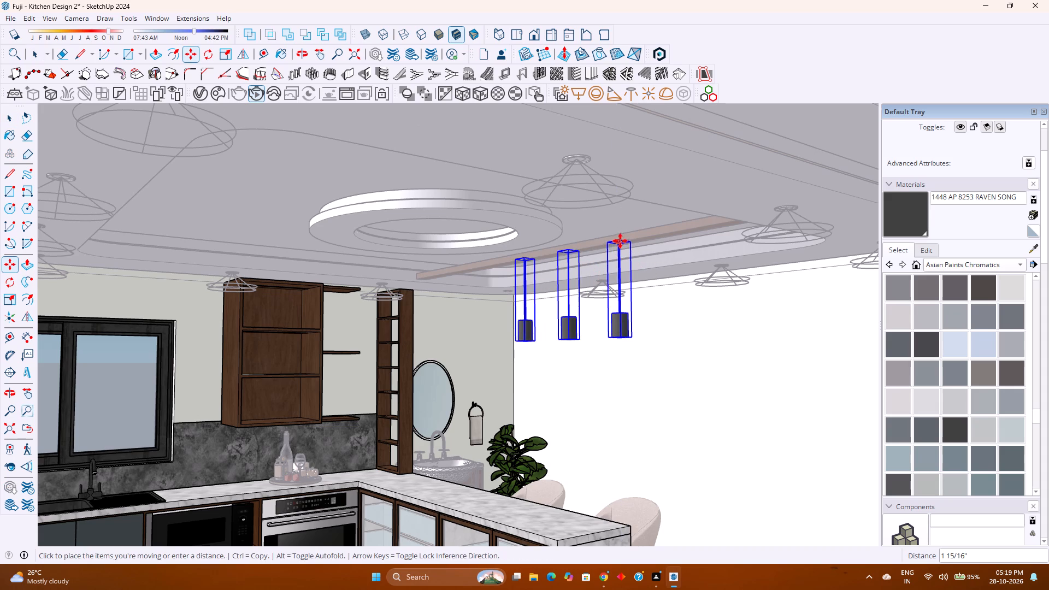
key(Left)
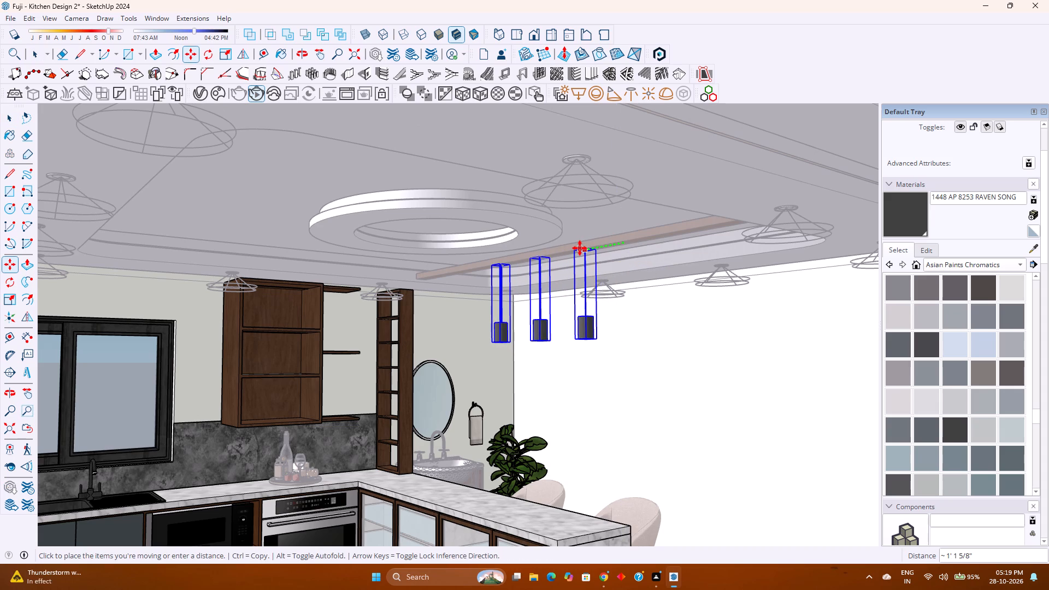
click(577, 248)
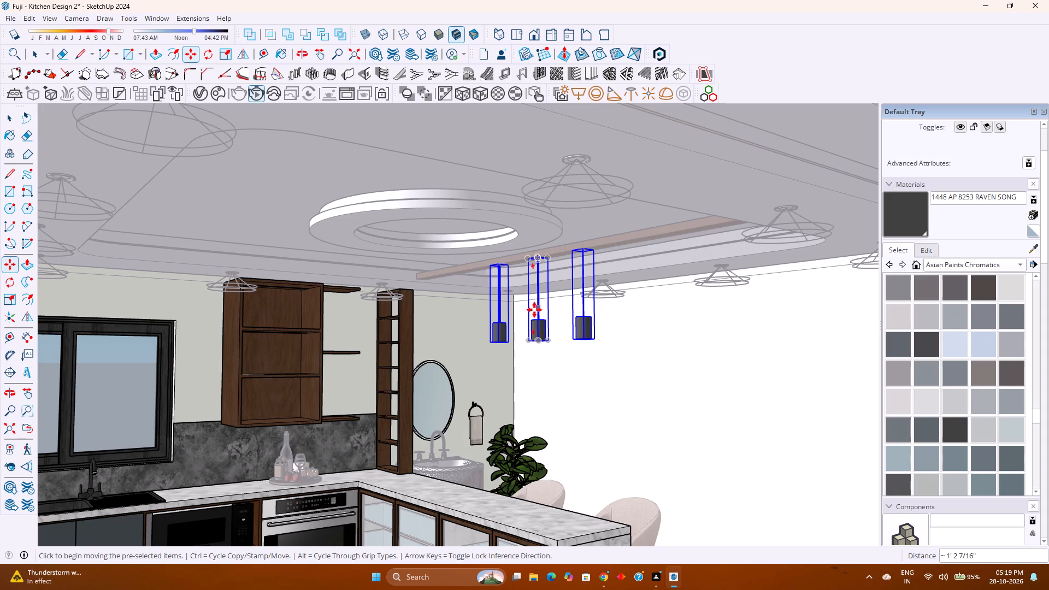
key(space)
scroll(523, 308, down, 3)
middle_drag(532, 311, 517, 311)
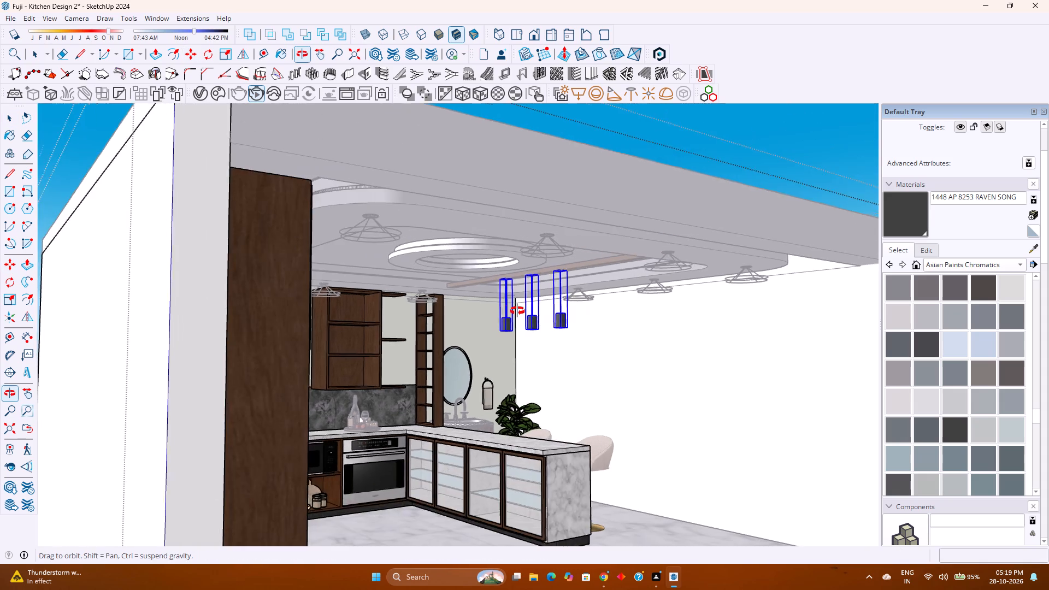
middle_drag(517, 311, 402, 294)
middle_click(402, 294)
key(space)
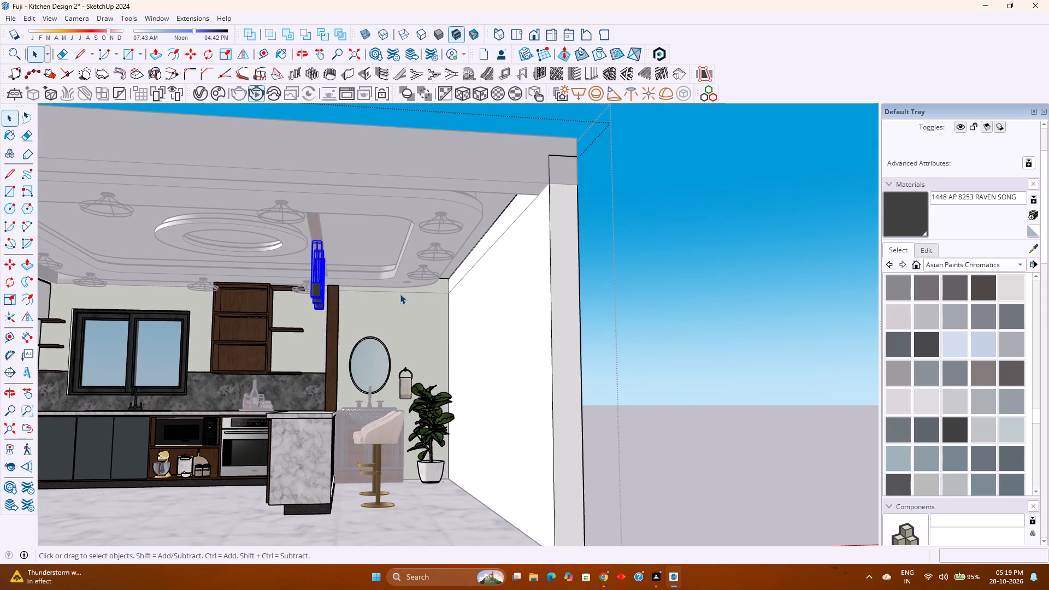
key(Escape)
Inside the pendant component, lower the cylindrical lamp shade 4" along the blue axis.
scroll(397, 291, down, 2)
scroll(392, 296, up, 1)
middle_drag(392, 296, 397, 330)
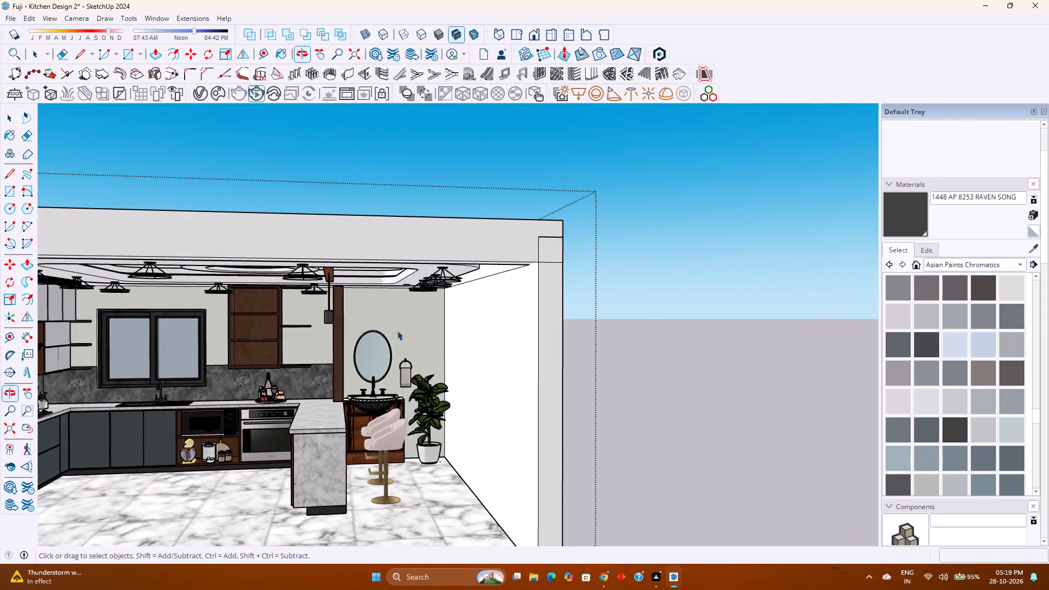
scroll(364, 304, up, 4)
middle_drag(357, 304, 408, 305)
scroll(436, 334, up, 2)
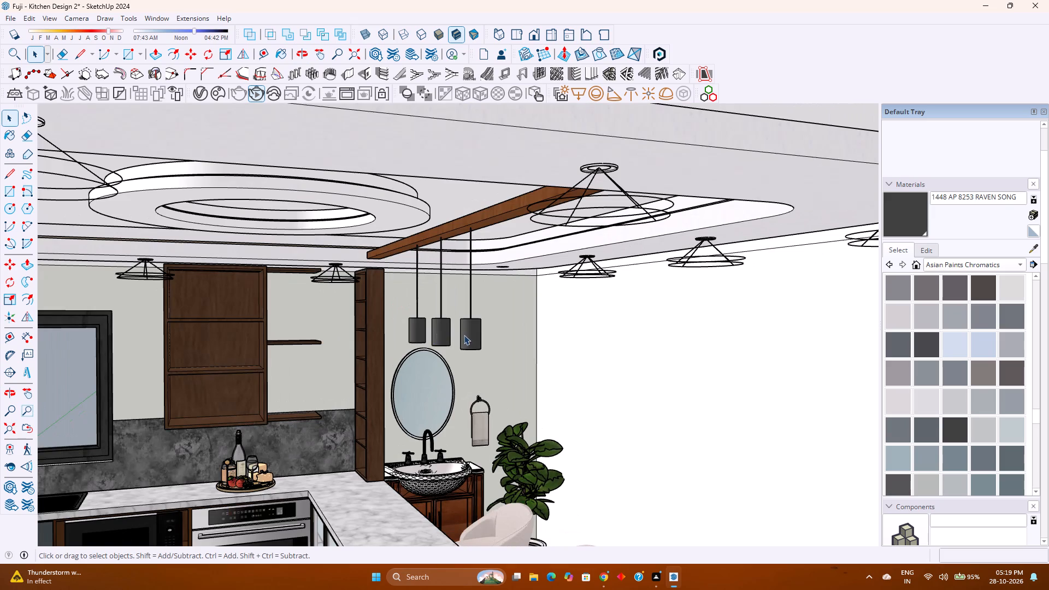
double_click(470, 332)
scroll(470, 332, up, 3)
double_click(470, 332)
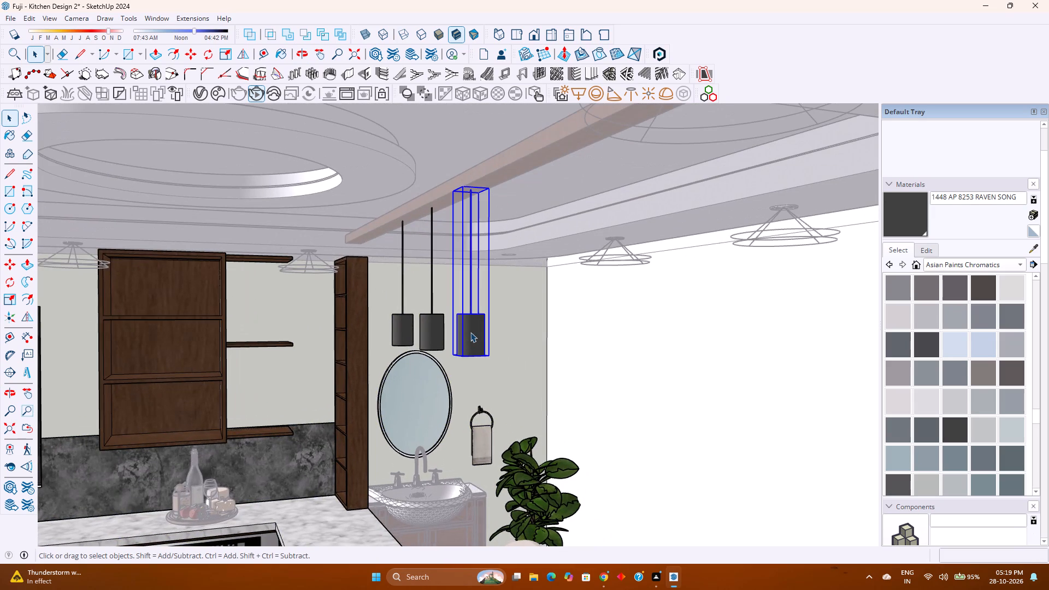
click(470, 331)
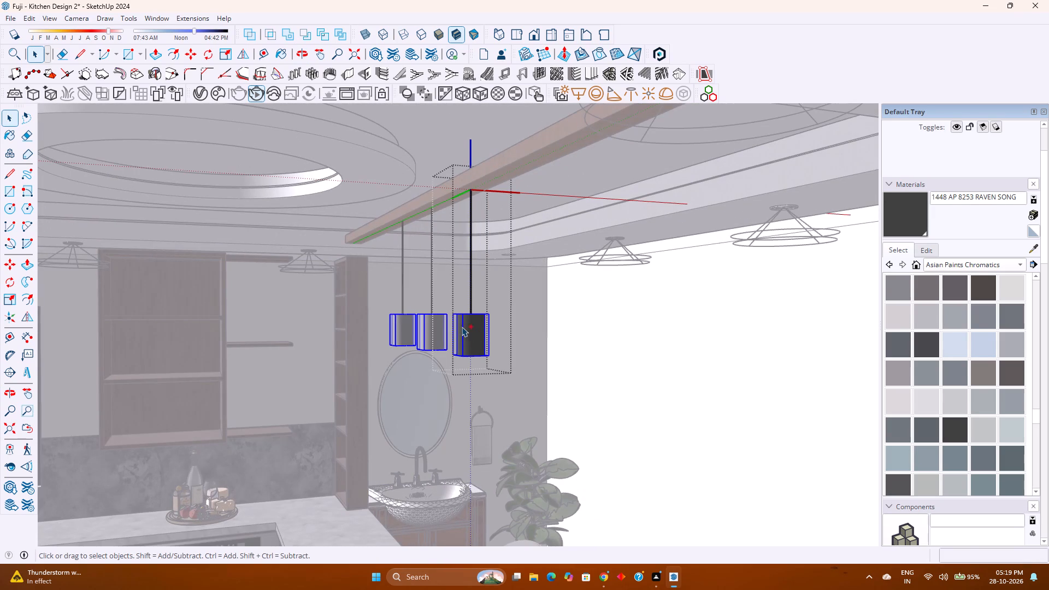
key(m)
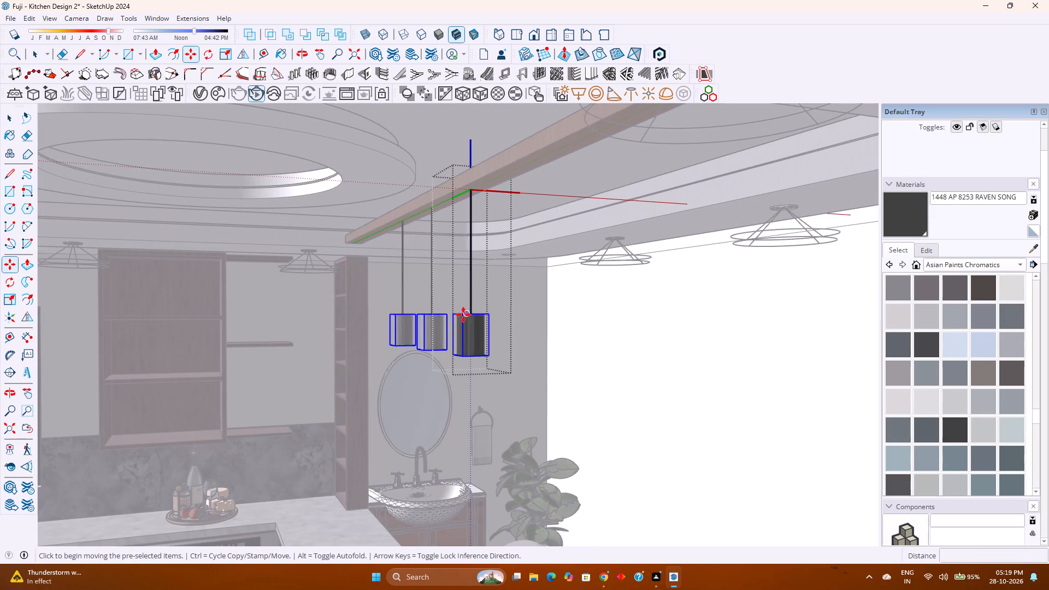
click(464, 315)
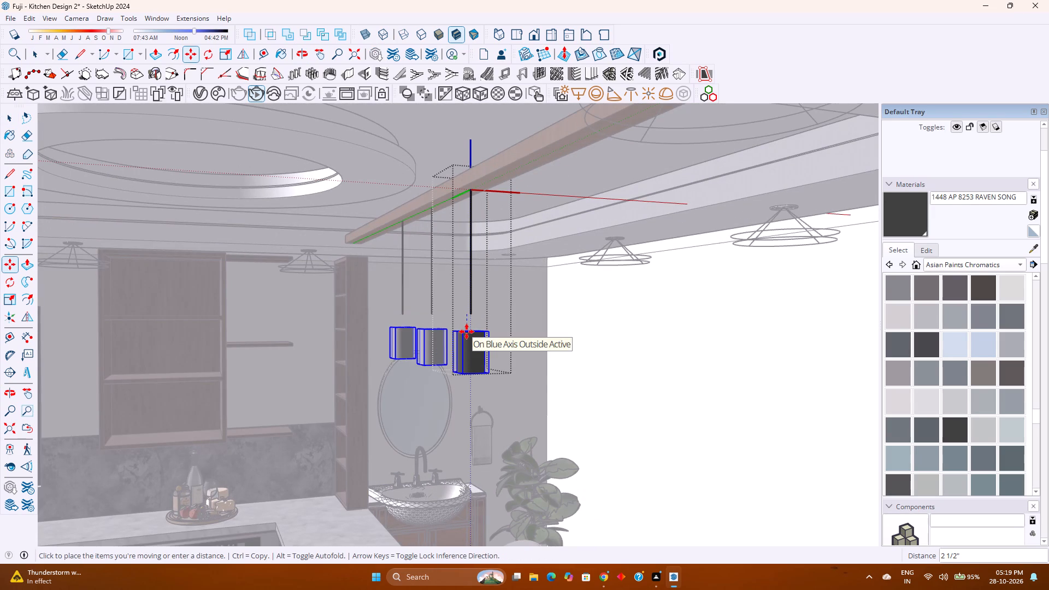
key(Up)
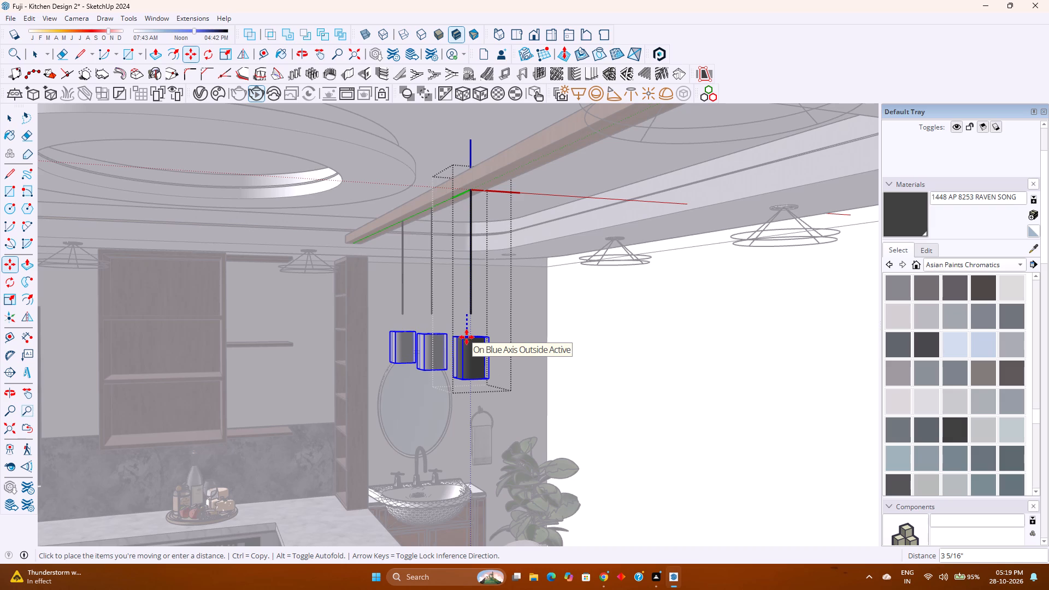
key(4)
key(Return)
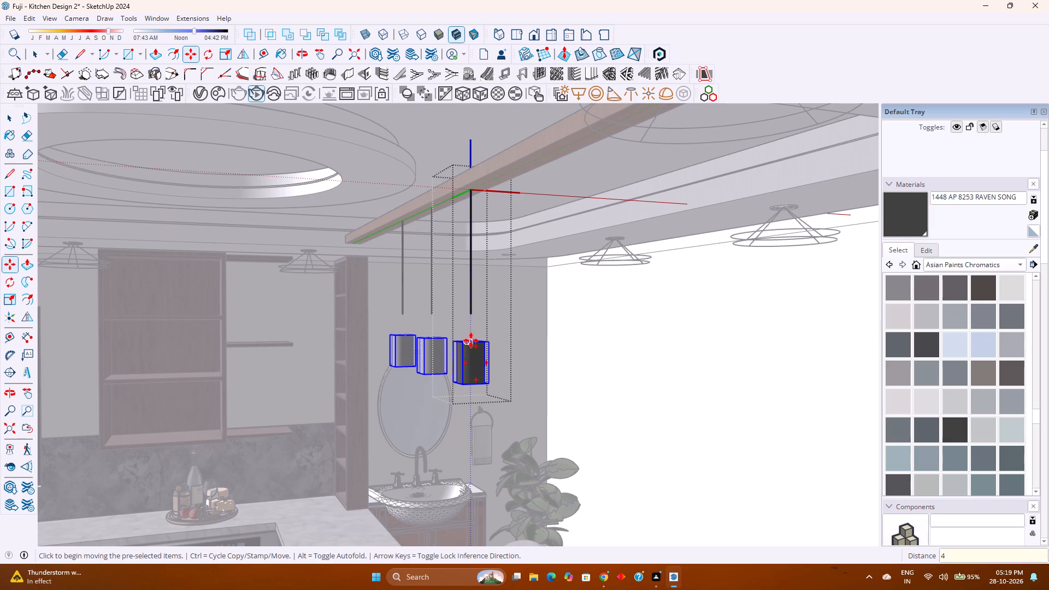
key(space)
Extend the lower end of the pendant's suspension rod 4" down to the lamp shade with Push/Pull, and exit the component.
scroll(470, 299, up, 2)
click(470, 299)
scroll(469, 310, up, 7)
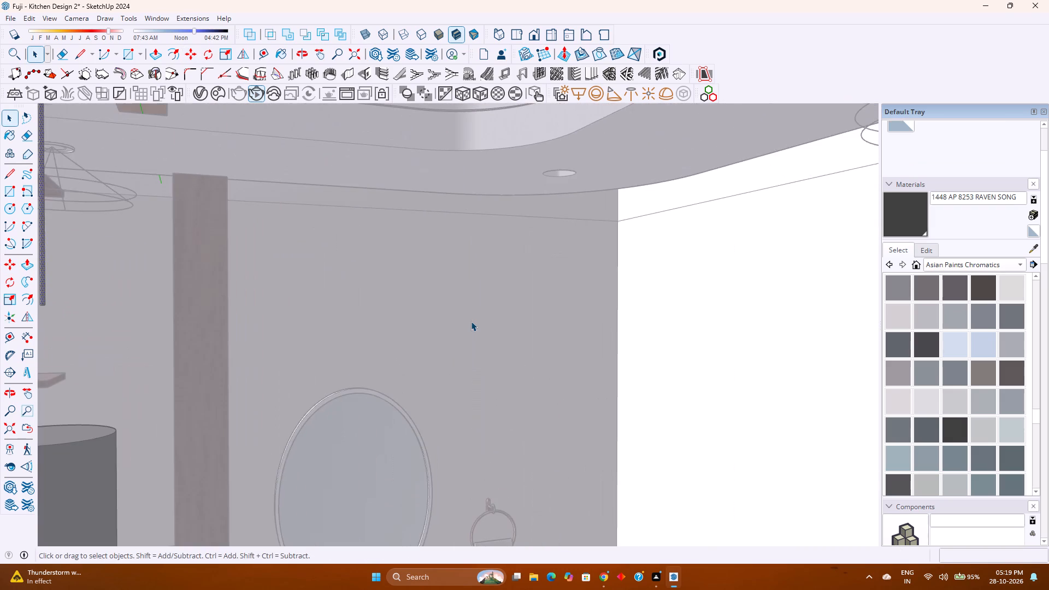
scroll(470, 316, down, 2)
scroll(471, 305, up, 2)
middle_click(471, 305)
middle_click(471, 305)
scroll(471, 305, down, 3)
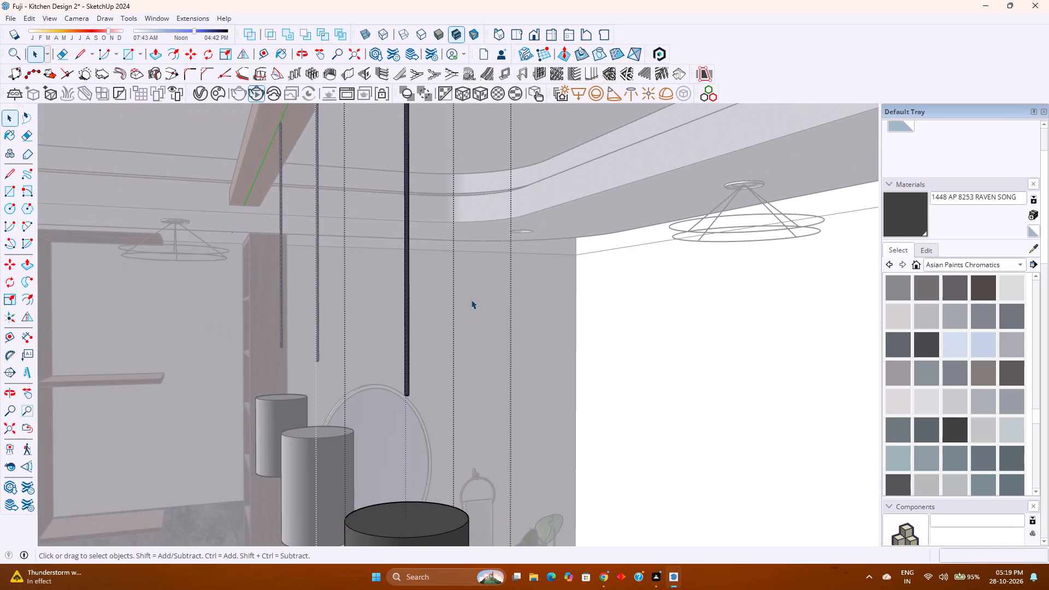
shift+middle_click(469, 303)
middle_drag(454, 338, 459, 308)
middle_click(459, 308)
shift+middle_drag(466, 284, 454, 408)
scroll(467, 414, up, 7)
middle_drag(467, 412, 480, 305)
middle_click(480, 305)
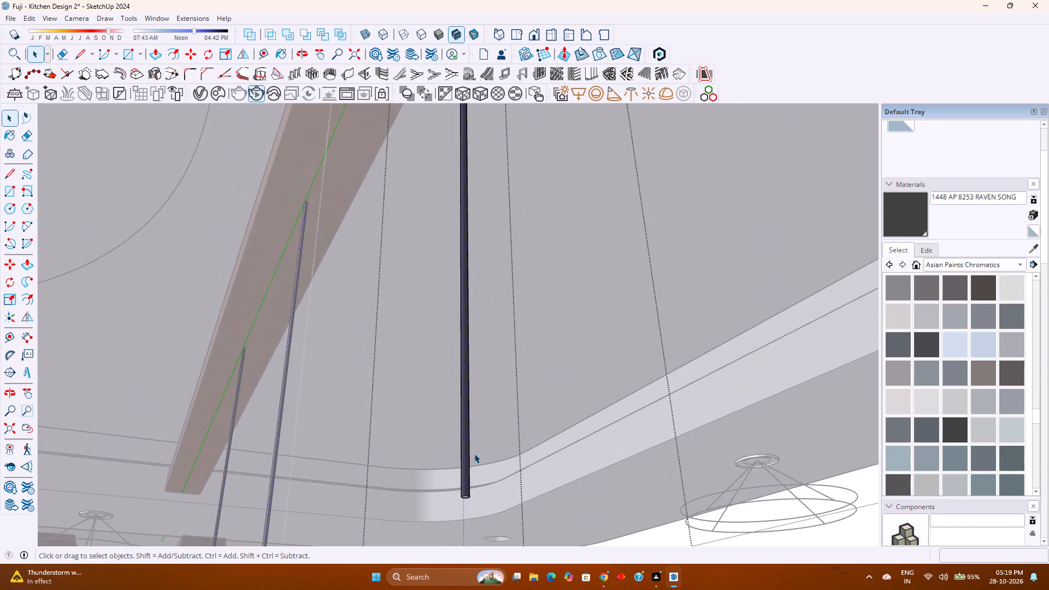
scroll(479, 514, up, 3)
scroll(469, 506, down, 2)
scroll(419, 468, down, 2)
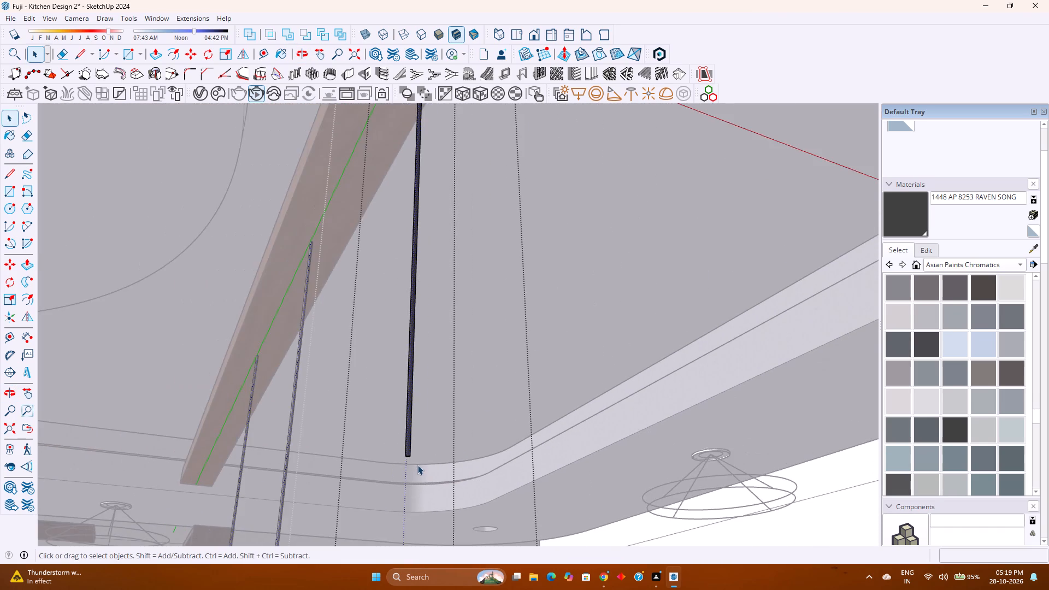
scroll(415, 460, up, 2)
scroll(405, 454, down, 1)
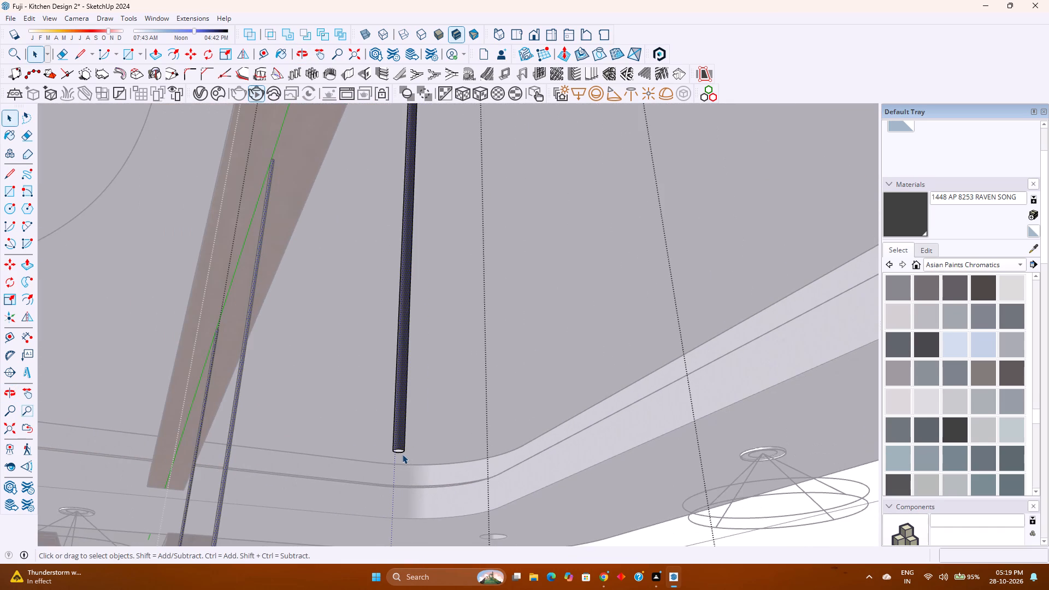
key(p)
click(398, 451)
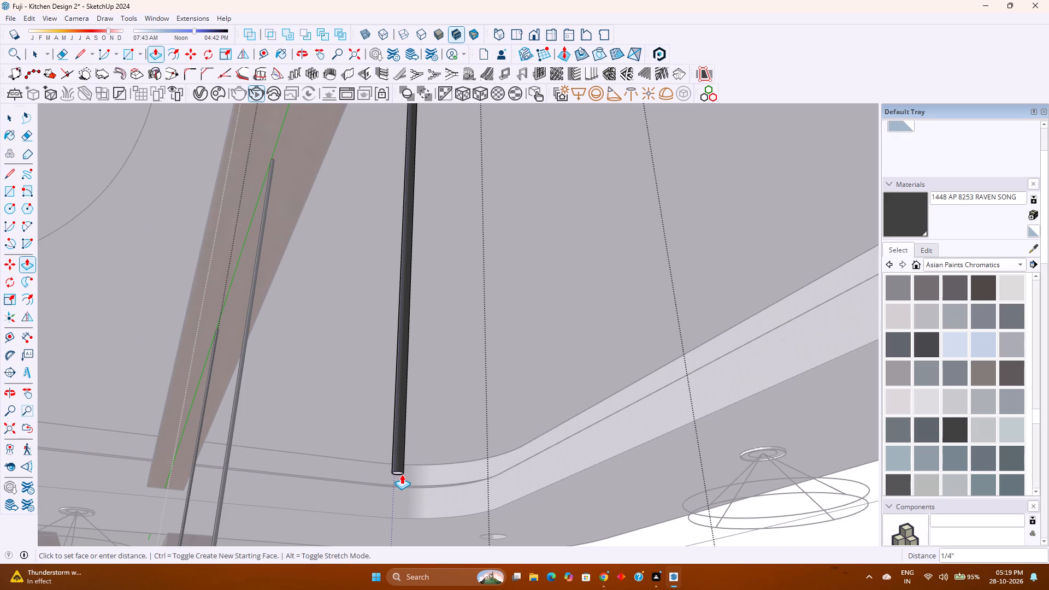
scroll(402, 474, down, 16)
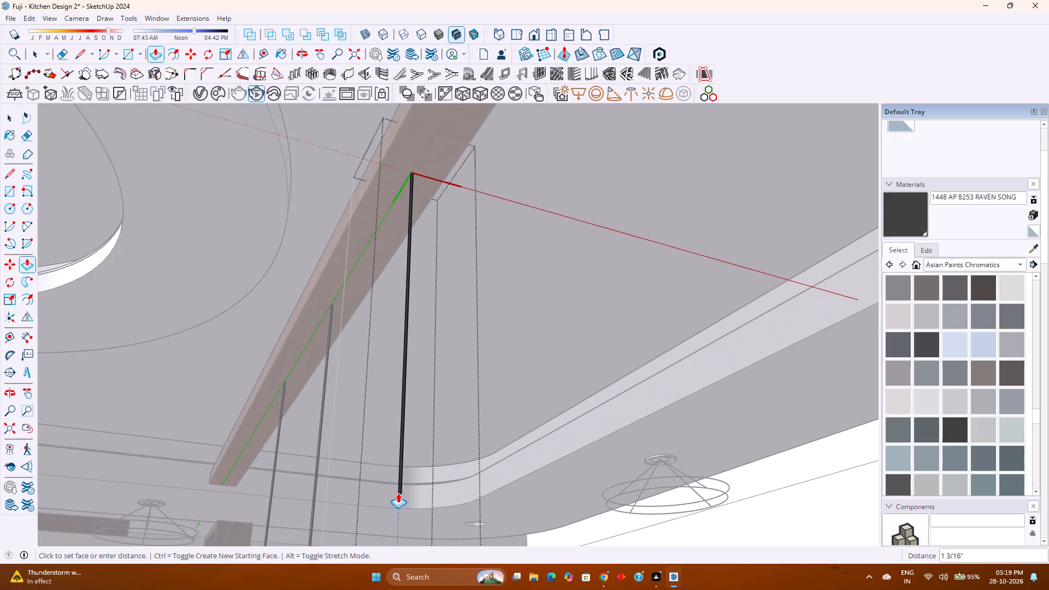
key(4)
key(Return)
scroll(423, 475, down, 5)
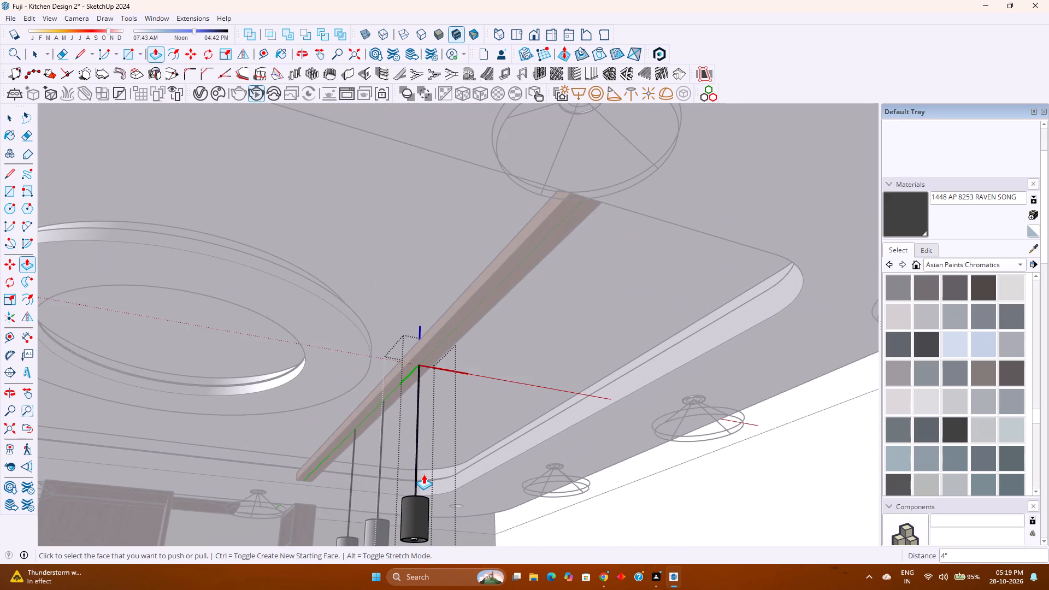
key(space)
key(Escape)
scroll(423, 473, down, 8)
middle_drag(422, 470, 438, 501)
middle_click(438, 501)
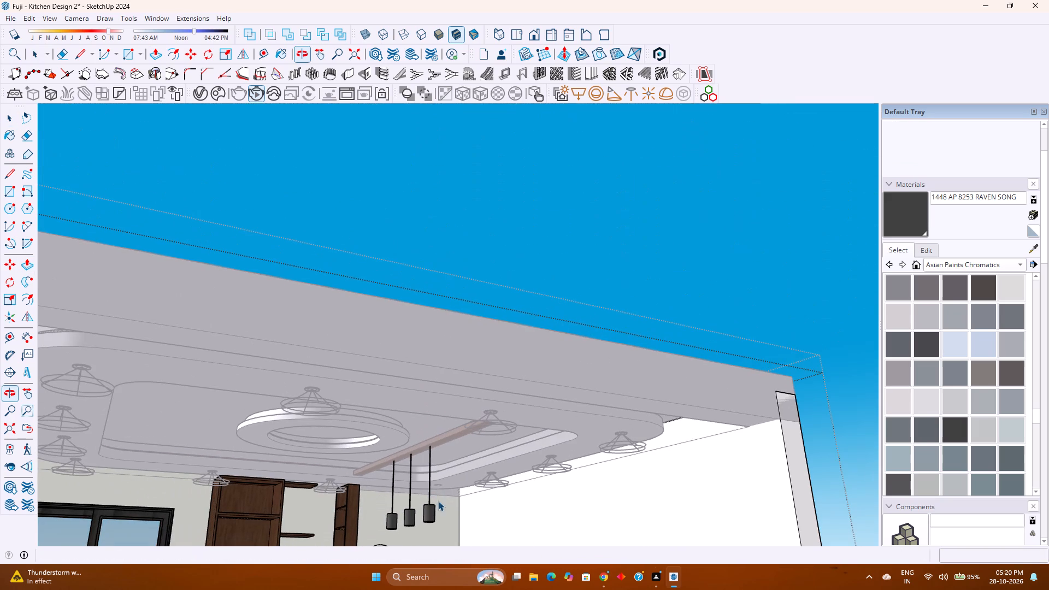
key(Escape)
key(Escape)
scroll(434, 486, down, 11)
key(Escape)
key(Escape)
Save the kitchen model with the whole room in view from the open front.
shift+middle_drag(441, 479, 449, 456)
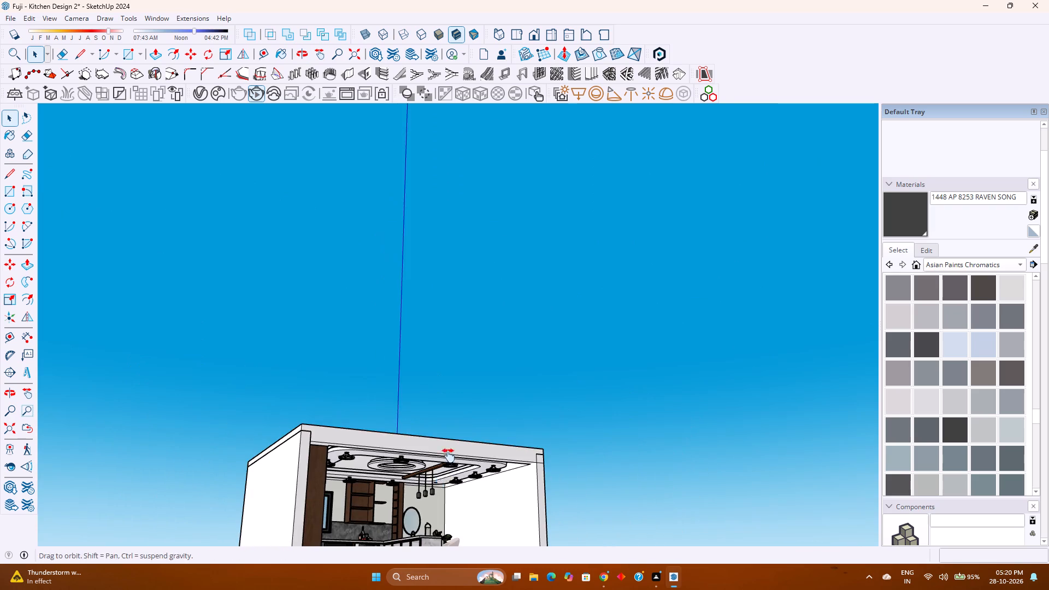
shift+middle_drag(449, 456, 476, 393)
middle_drag(507, 406, 414, 444)
scroll(440, 442, up, 3)
shift+middle_drag(454, 445, 416, 476)
middle_click(416, 476)
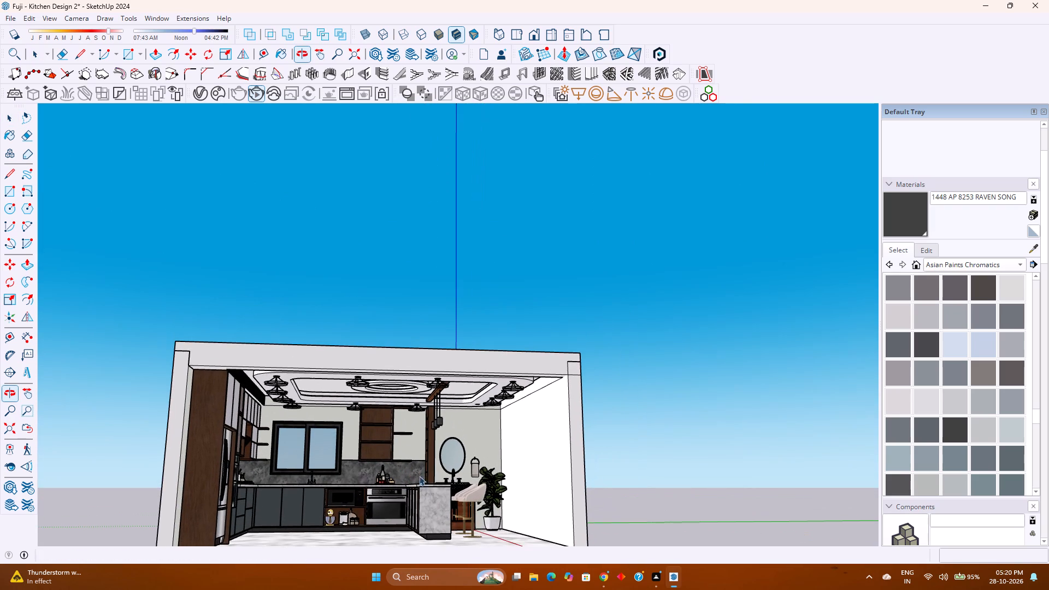
key(ctrl+s)
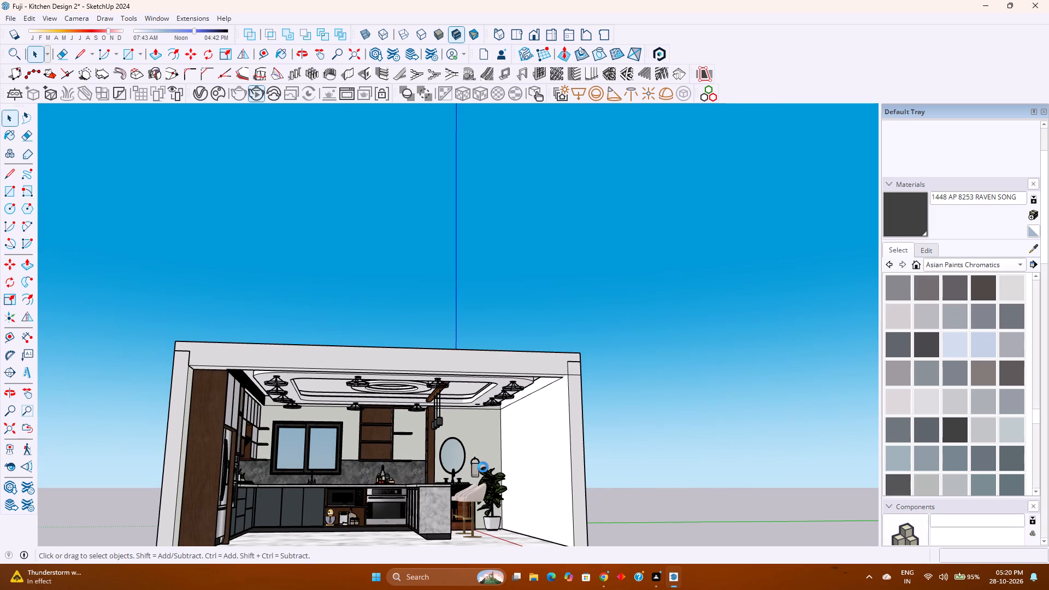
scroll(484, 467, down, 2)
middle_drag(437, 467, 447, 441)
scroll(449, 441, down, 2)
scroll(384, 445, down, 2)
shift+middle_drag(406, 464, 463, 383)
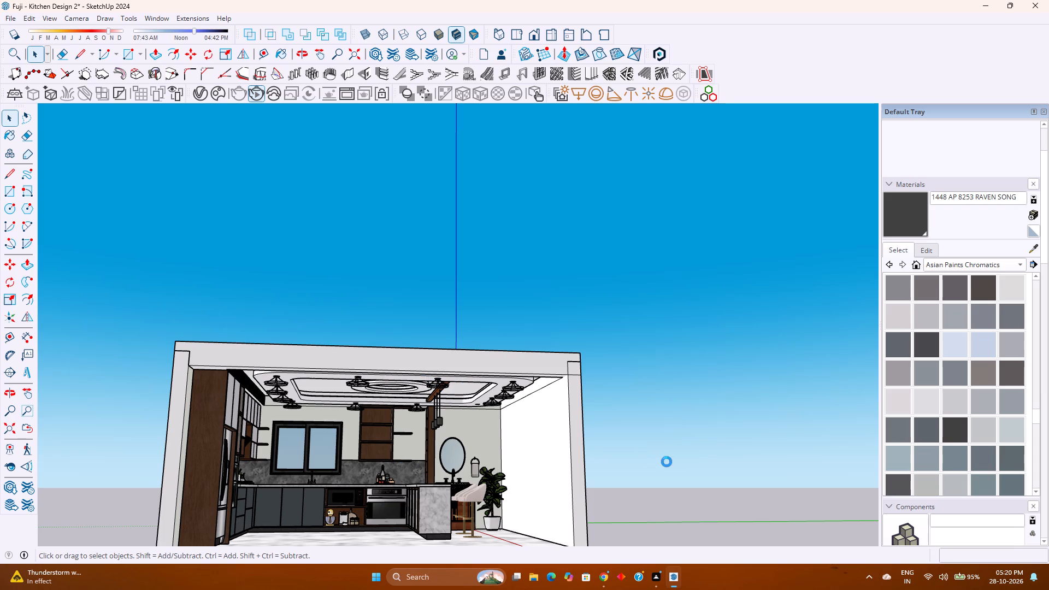
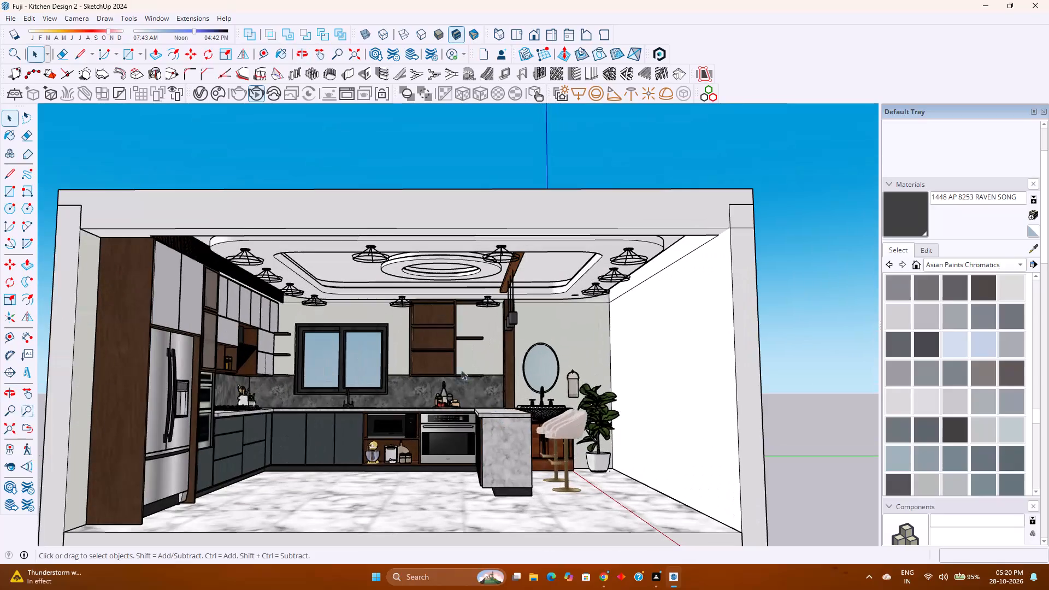
Open the main kitchen group containing the cabinets, open shelves and window for editing.
scroll(435, 343, up, 5)
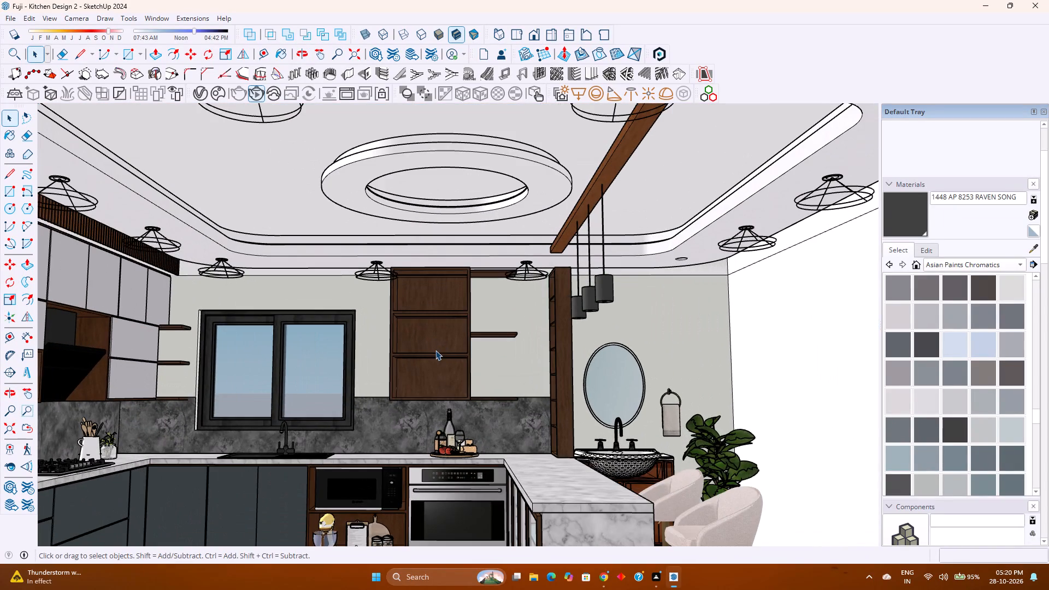
double_click(435, 350)
scroll(435, 350, up, 3)
click(435, 350)
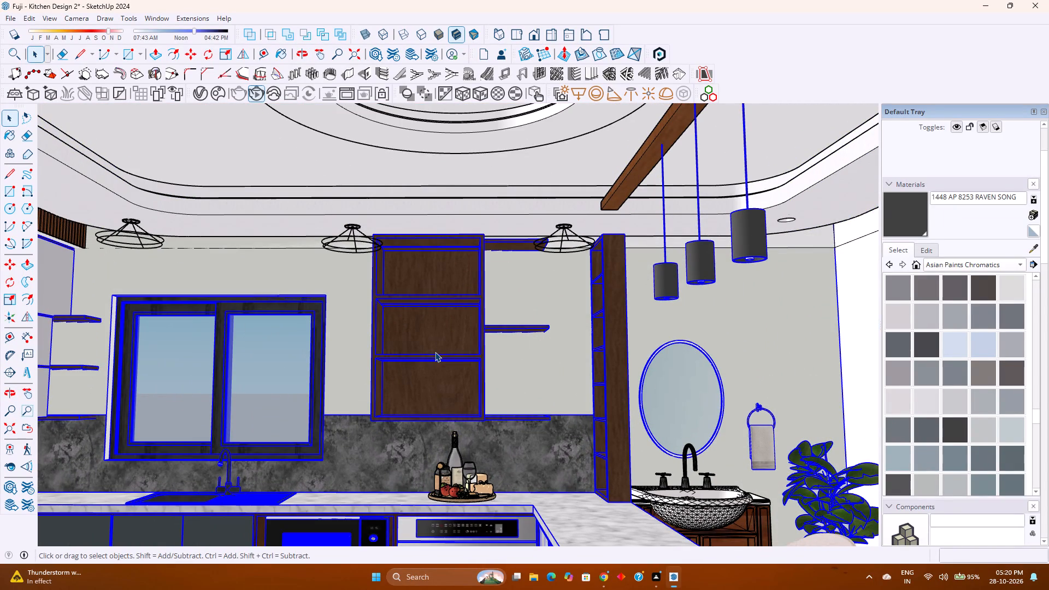
click(435, 352)
scroll(427, 361, down, 3)
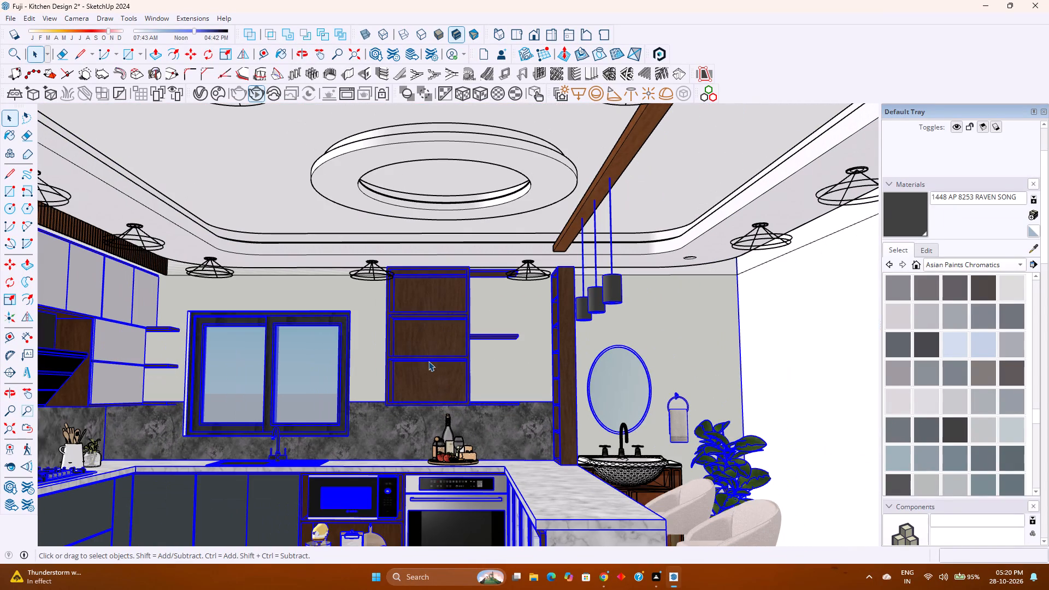
double_click(428, 361)
scroll(428, 359, down, 2)
middle_drag(427, 360, 421, 372)
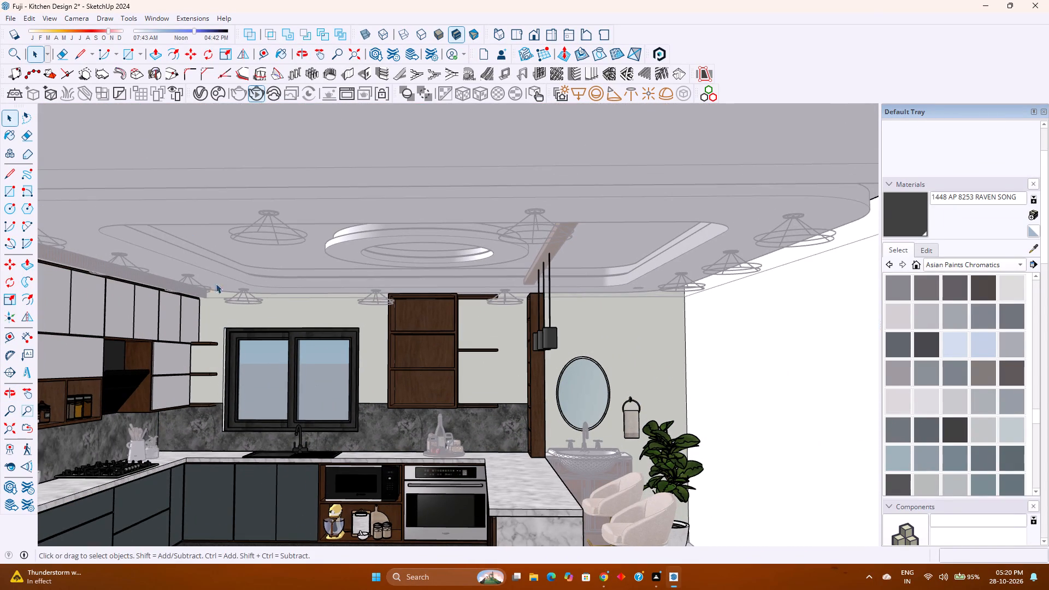
Search 3D Warehouse for "kitchen accessories" and download the Kitchen Accessories 1 model.
click(162, 21)
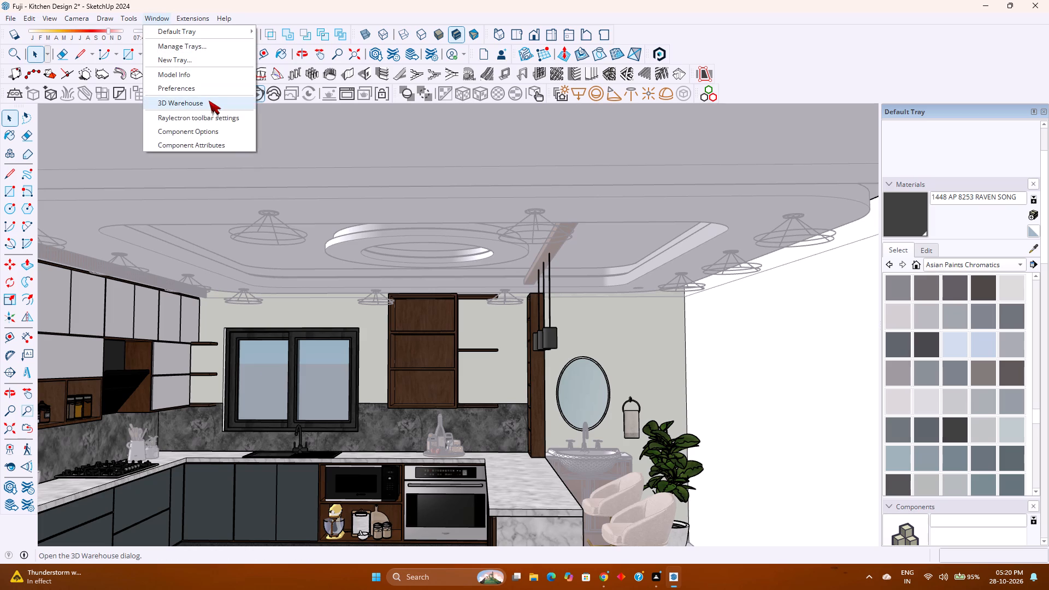
click(209, 101)
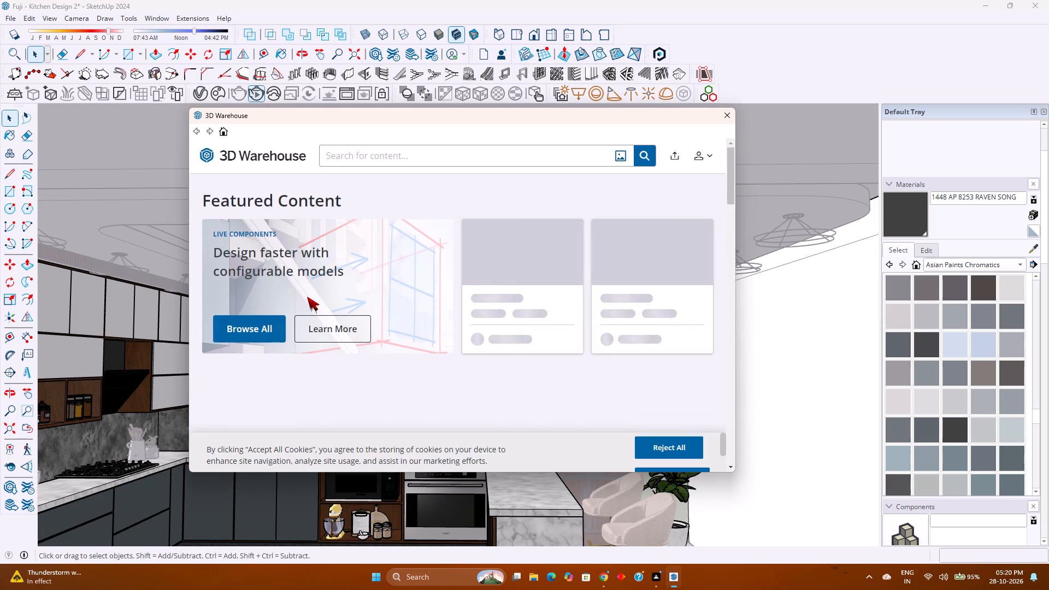
click(455, 165)
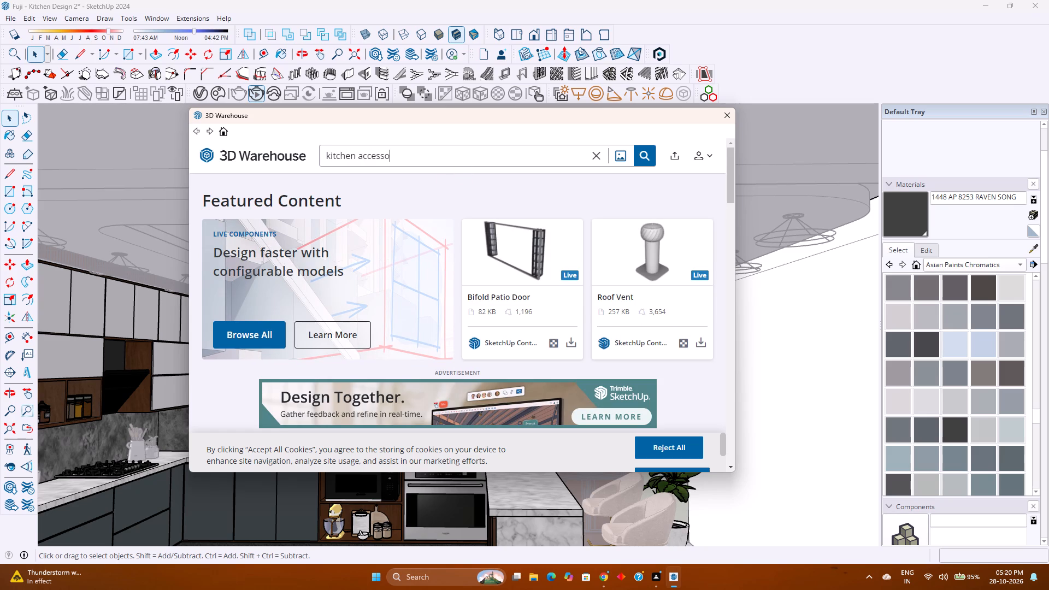
key(Return)
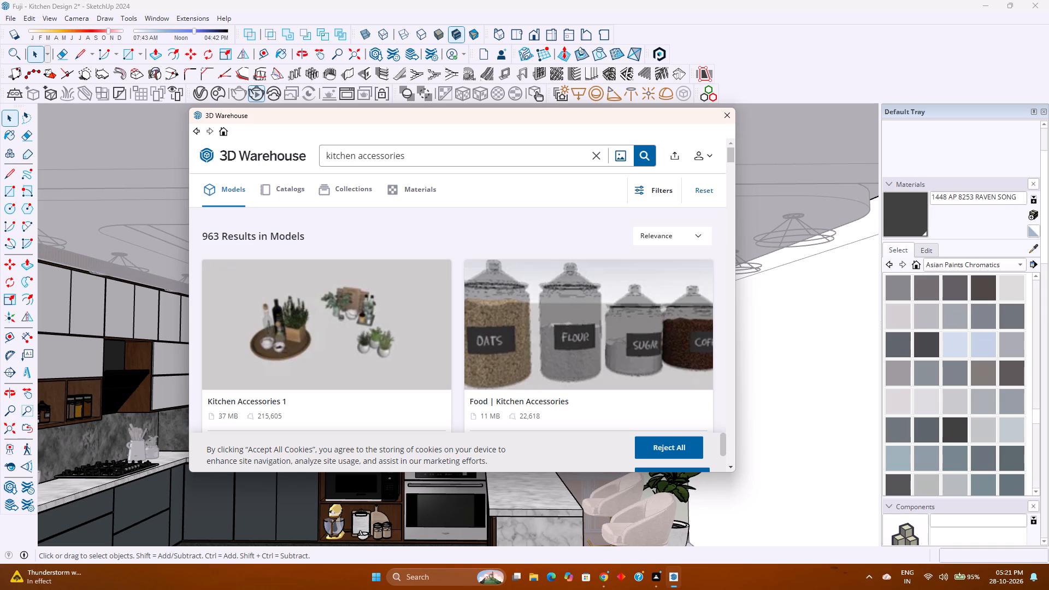
scroll(371, 382, down, 4)
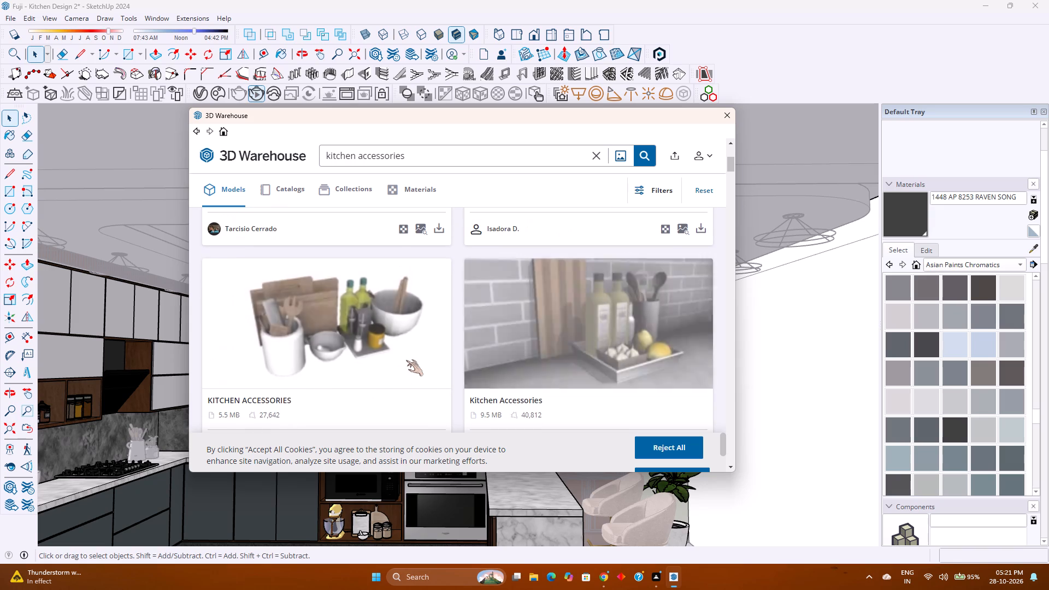
scroll(404, 356, up, 2)
click(441, 339)
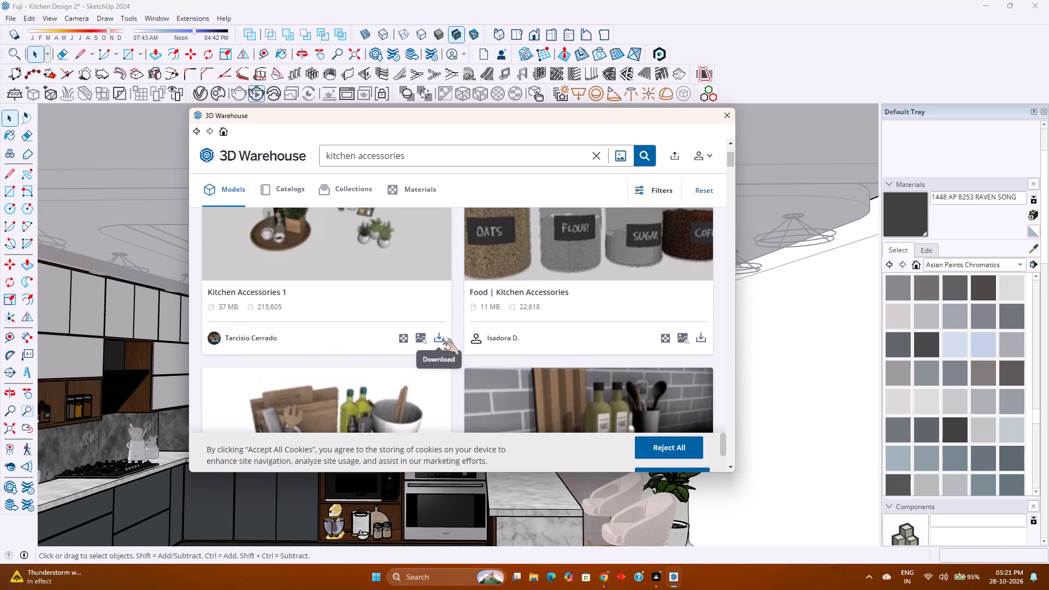
click(423, 306)
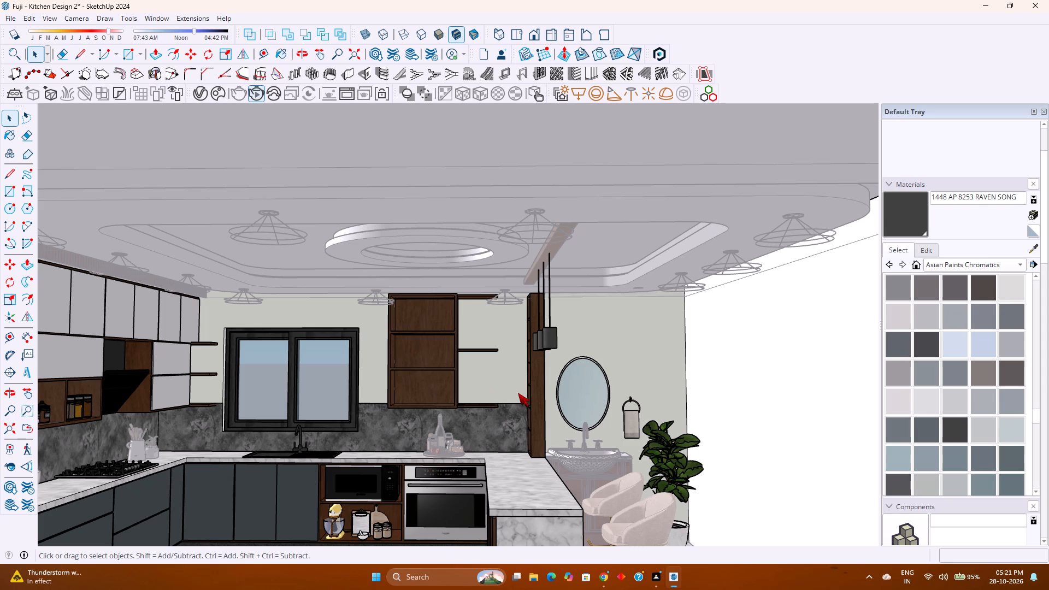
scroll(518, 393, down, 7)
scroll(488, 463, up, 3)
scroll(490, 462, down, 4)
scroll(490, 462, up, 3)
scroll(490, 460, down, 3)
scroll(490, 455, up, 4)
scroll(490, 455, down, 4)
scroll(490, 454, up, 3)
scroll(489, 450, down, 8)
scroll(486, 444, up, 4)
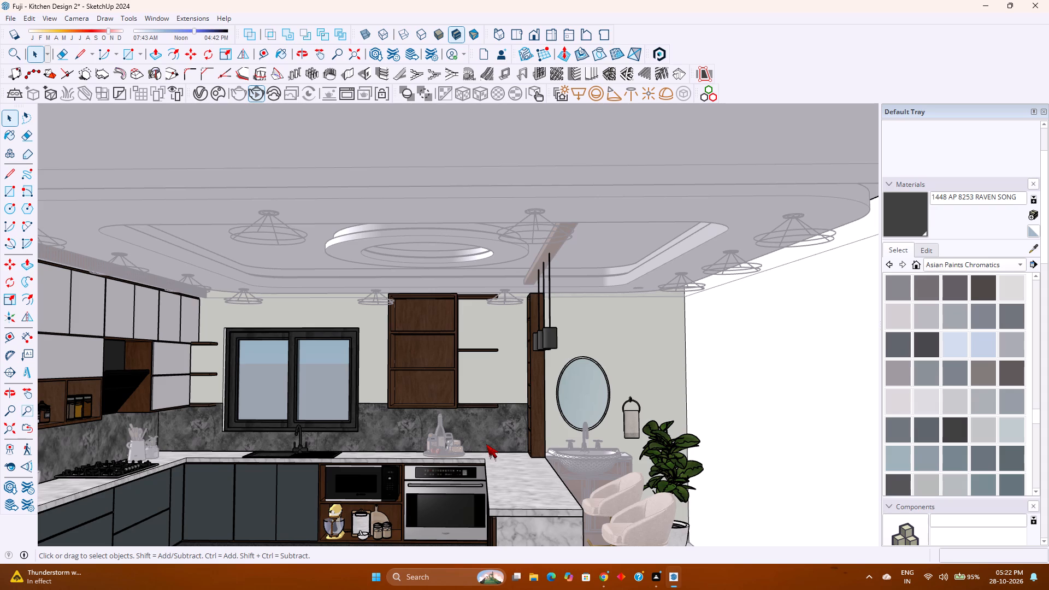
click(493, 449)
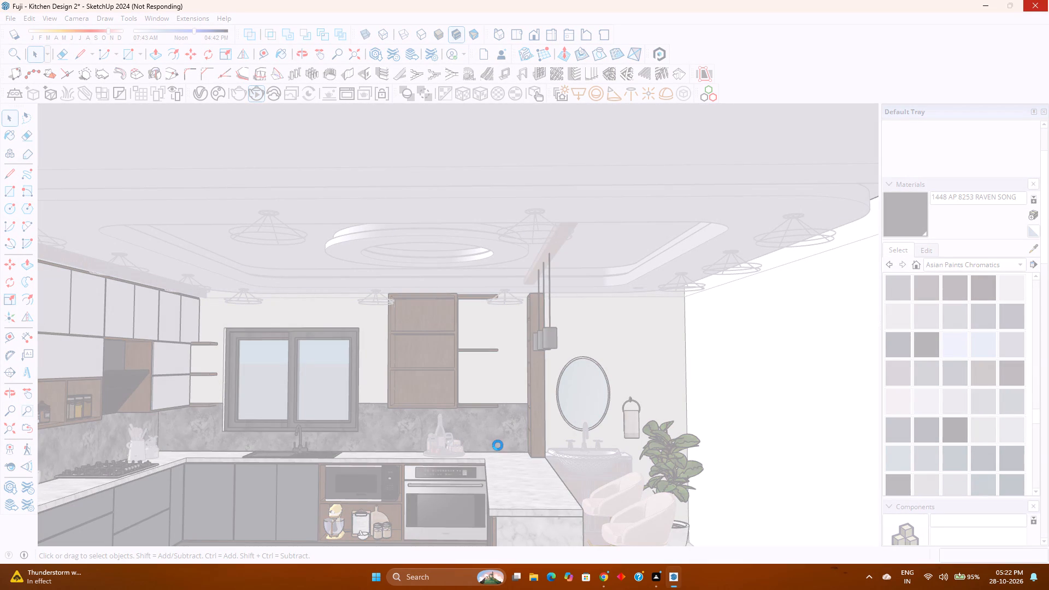
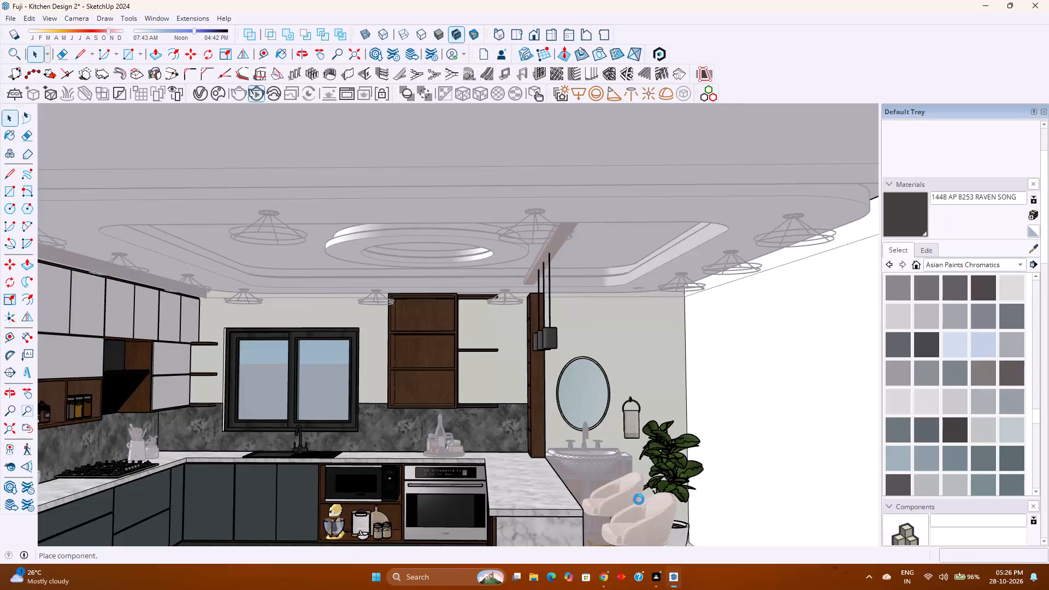
Save the kitchen model.
key(ctrl+s)
Move the downloaded accessories tray with bottles, bowls and potted plant from outside the room onto the marble countertop corner beside the oven.
scroll(615, 401, down, 2)
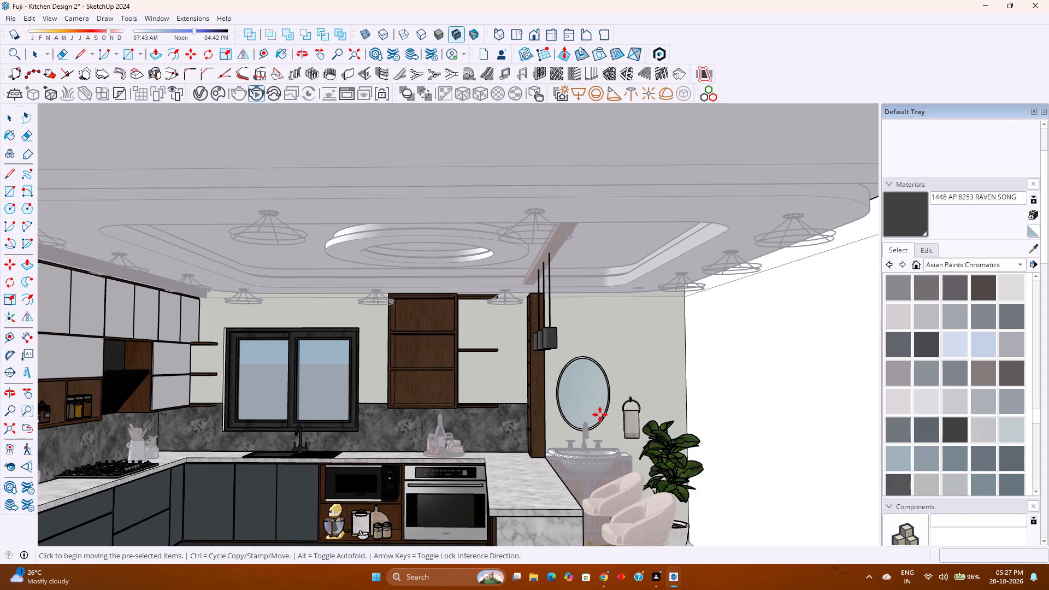
scroll(167, 407, down, 1)
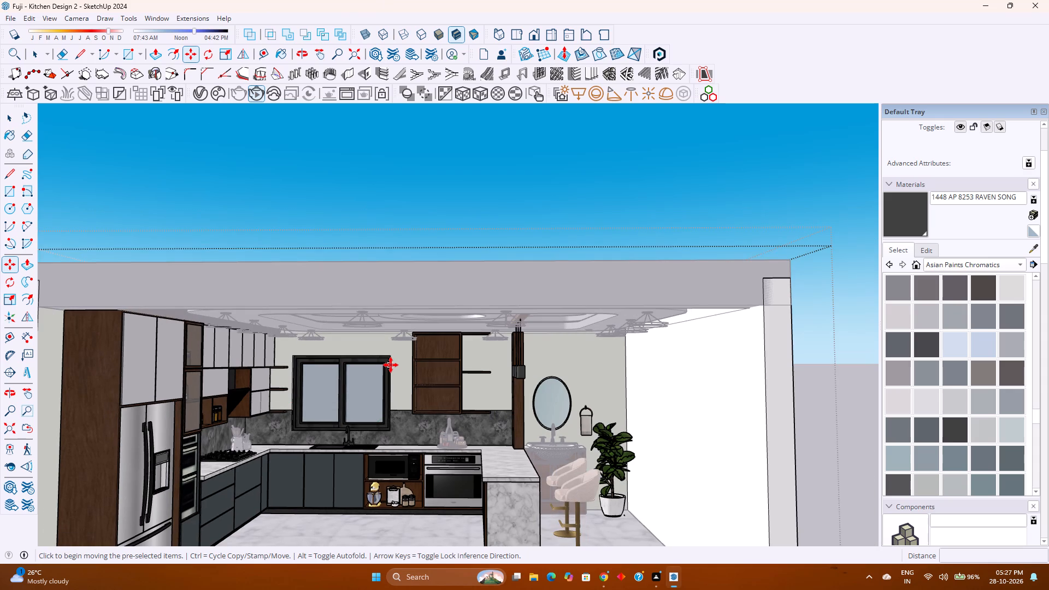
key(space)
scroll(499, 425, down, 4)
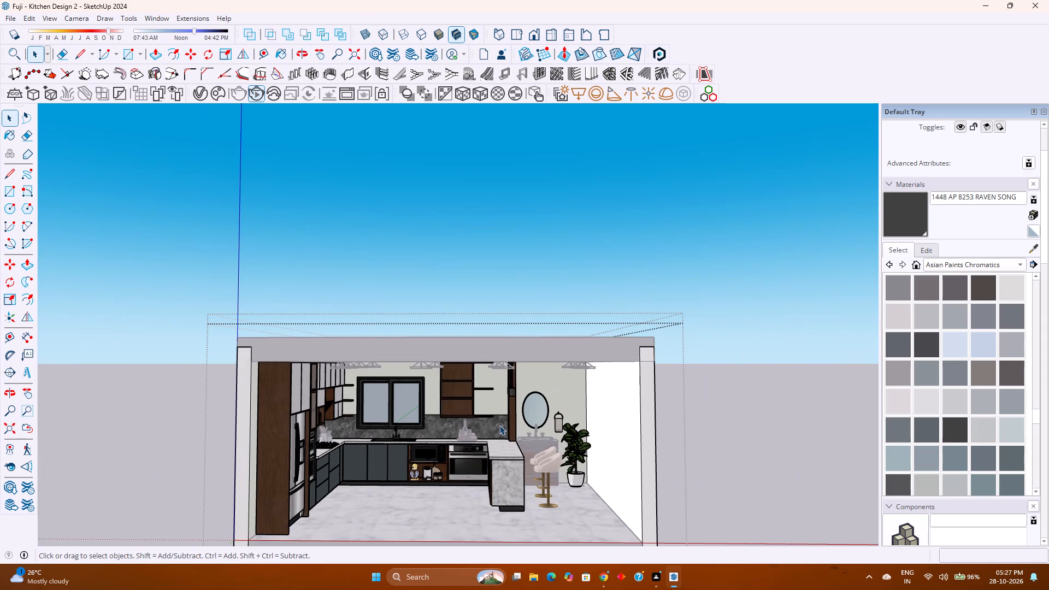
shift+middle_drag(496, 444, 487, 383)
middle_drag(500, 384, 257, 457)
middle_click(257, 457)
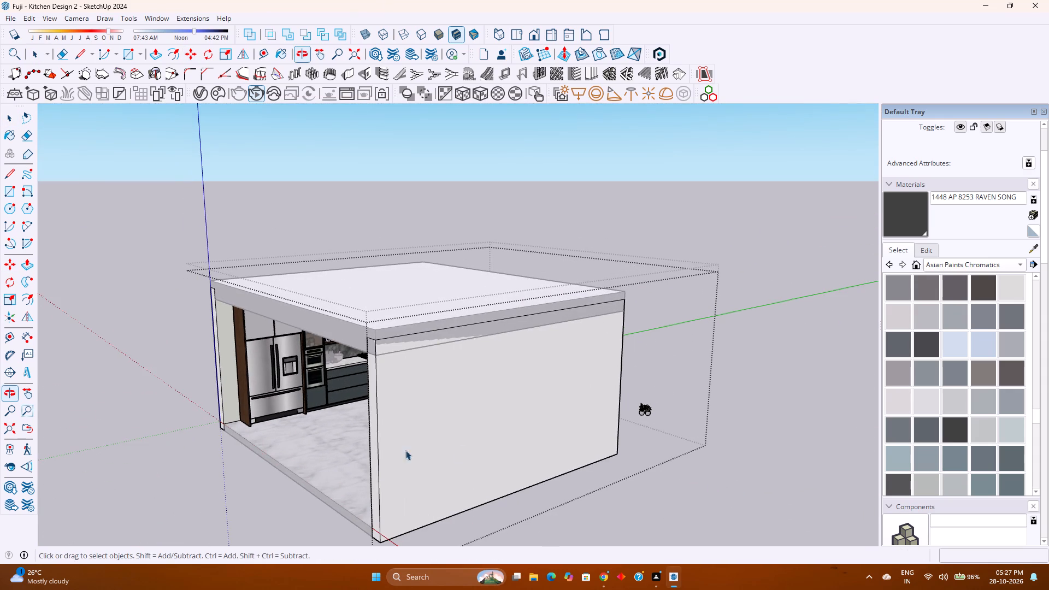
scroll(624, 428, up, 6)
middle_drag(566, 442, 521, 447)
middle_drag(521, 447, 402, 456)
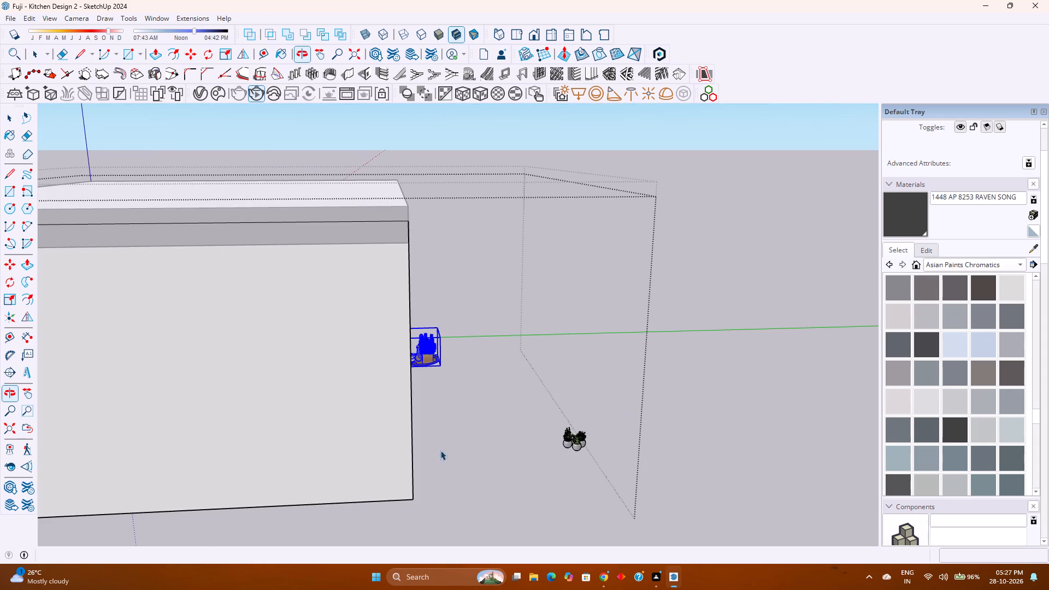
key(m)
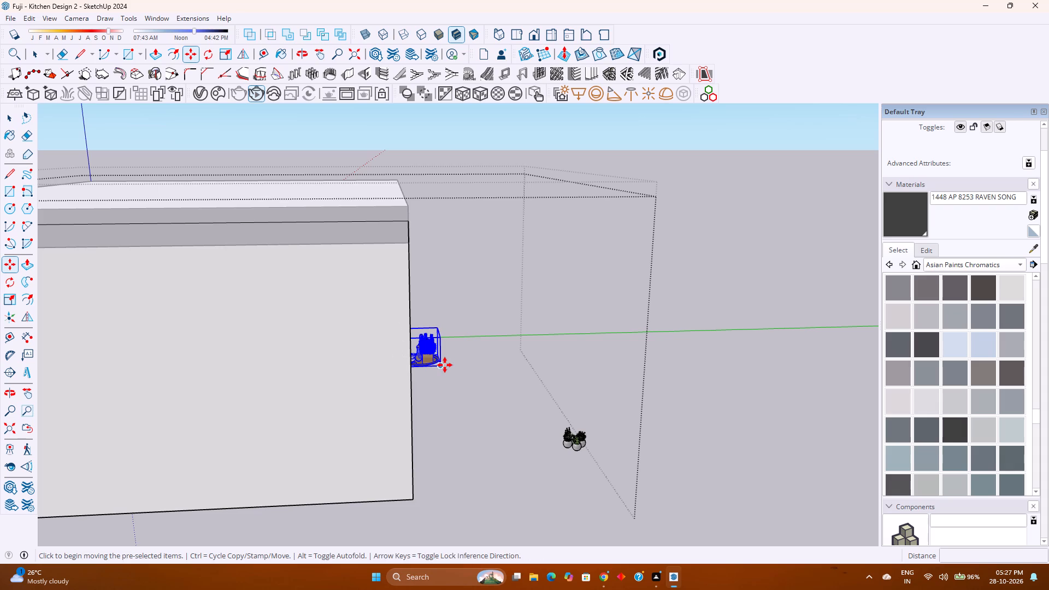
click(443, 365)
scroll(343, 380, down, 10)
middle_drag(266, 382, 267, 383)
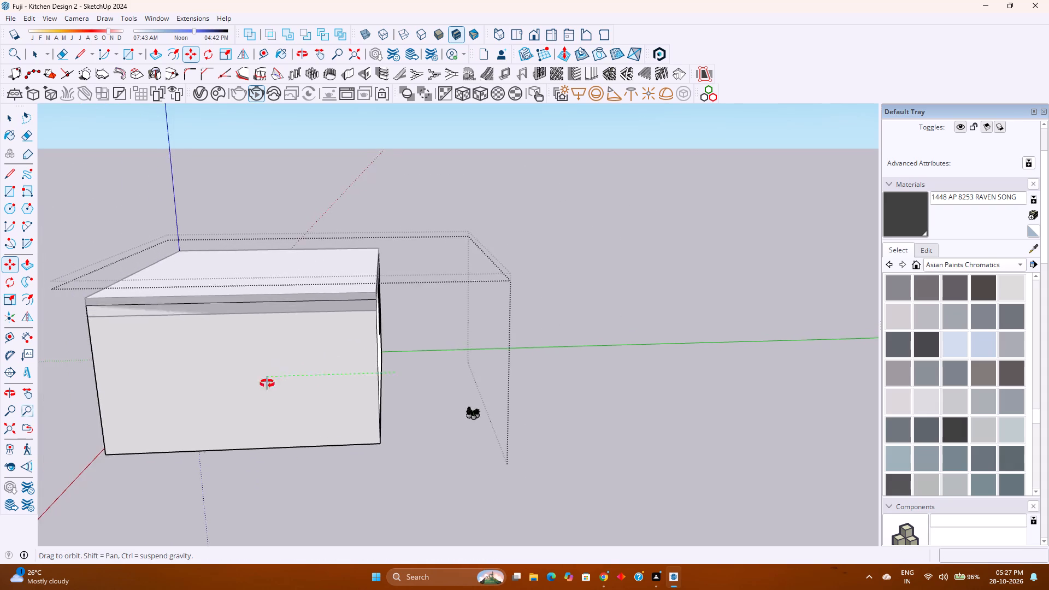
middle_drag(267, 383, 625, 349)
middle_click(625, 349)
scroll(422, 387, up, 7)
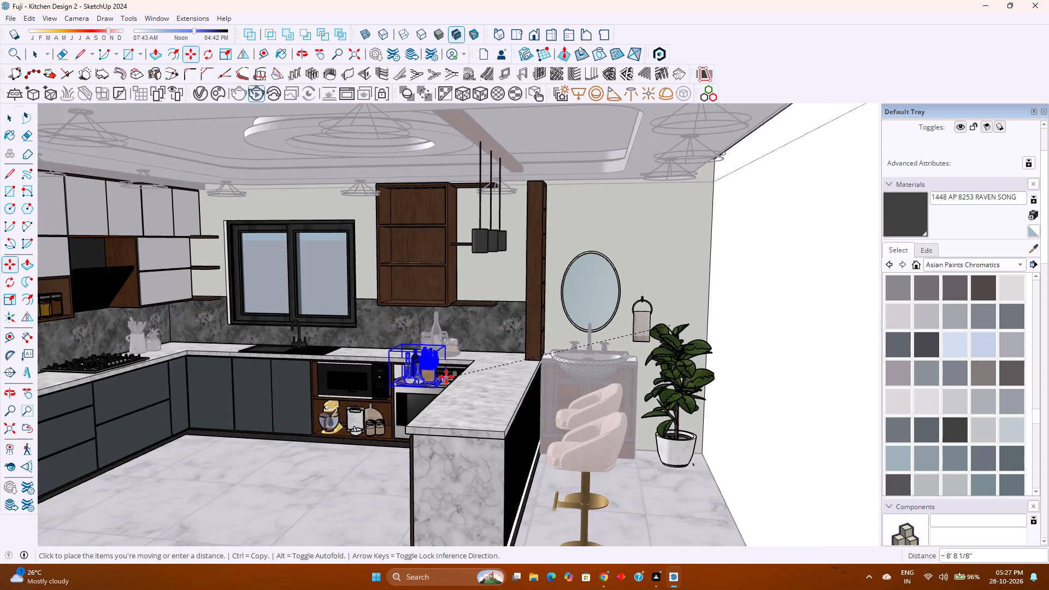
scroll(446, 377, up, 13)
middle_drag(475, 353, 609, 395)
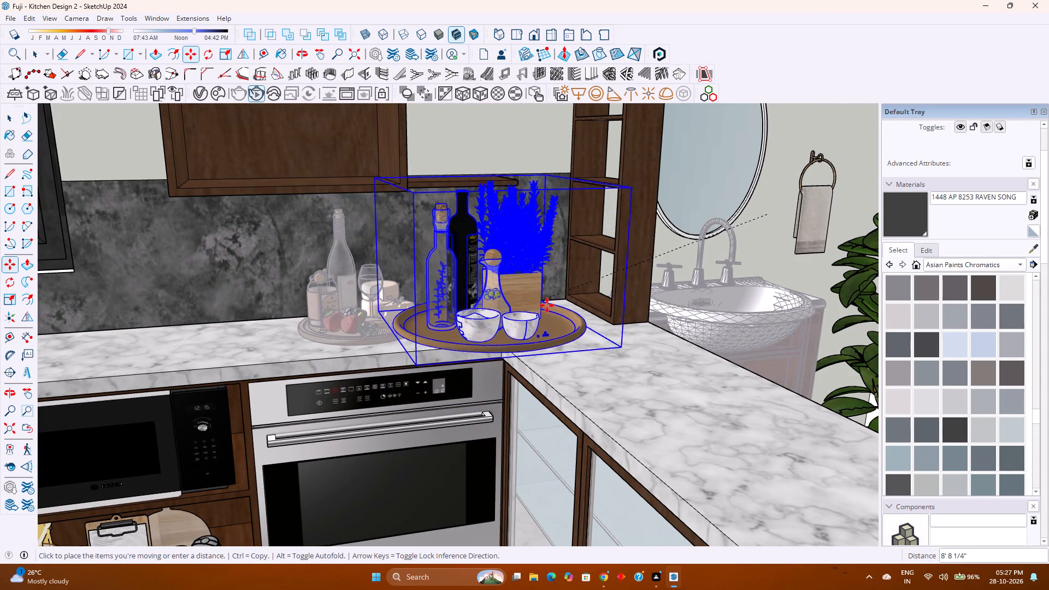
click(577, 332)
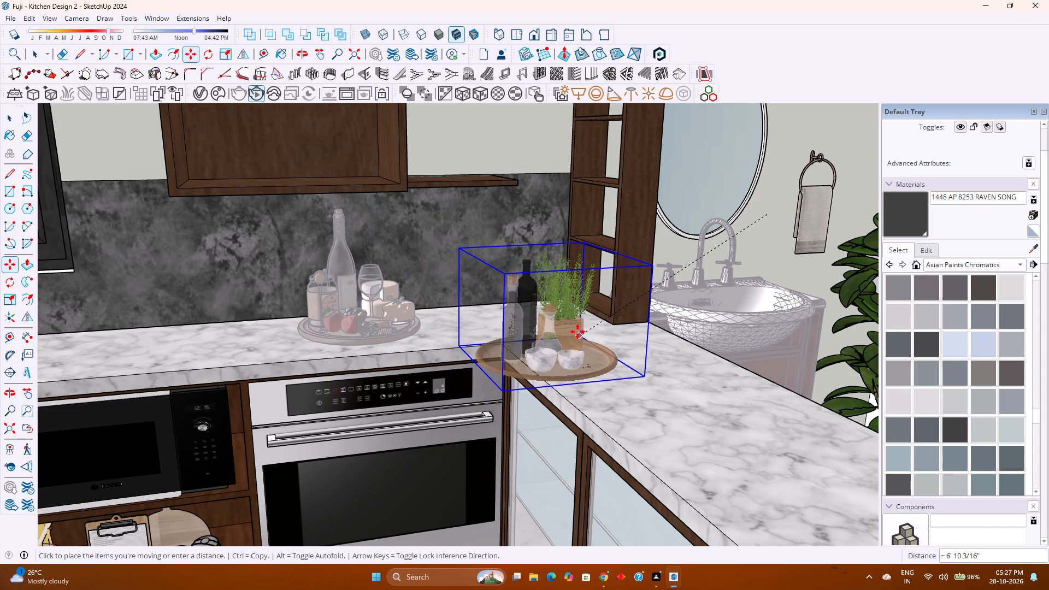
Shift the accessories tray back into the countertop corner, between the existing food tray and the tall wooden shelf column.
scroll(608, 394, up, 8)
middle_drag(610, 386, 487, 403)
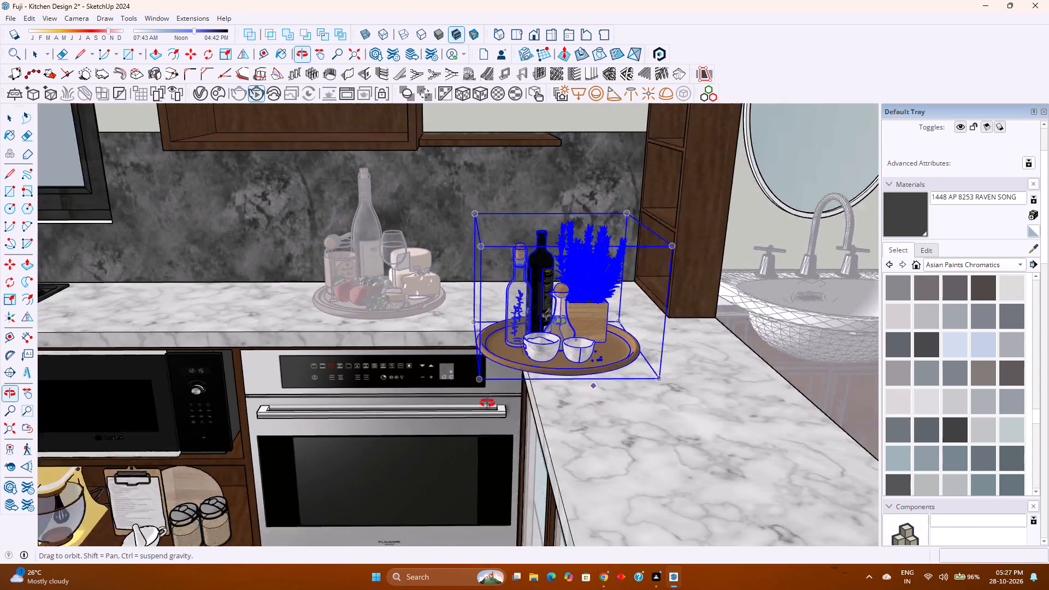
middle_drag(487, 403, 346, 390)
click(732, 373)
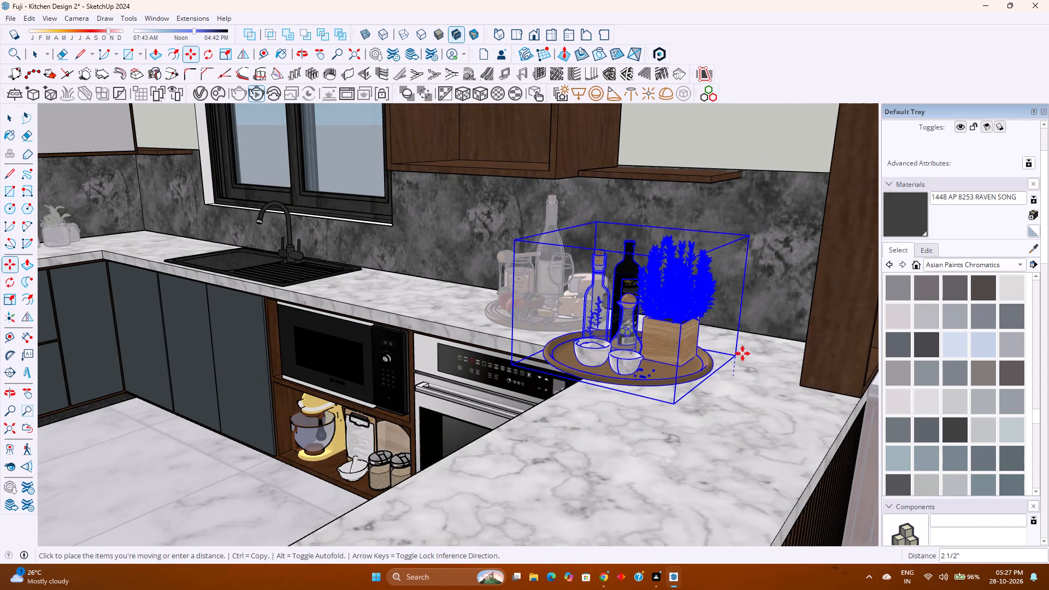
click(769, 333)
scroll(538, 398, down, 4)
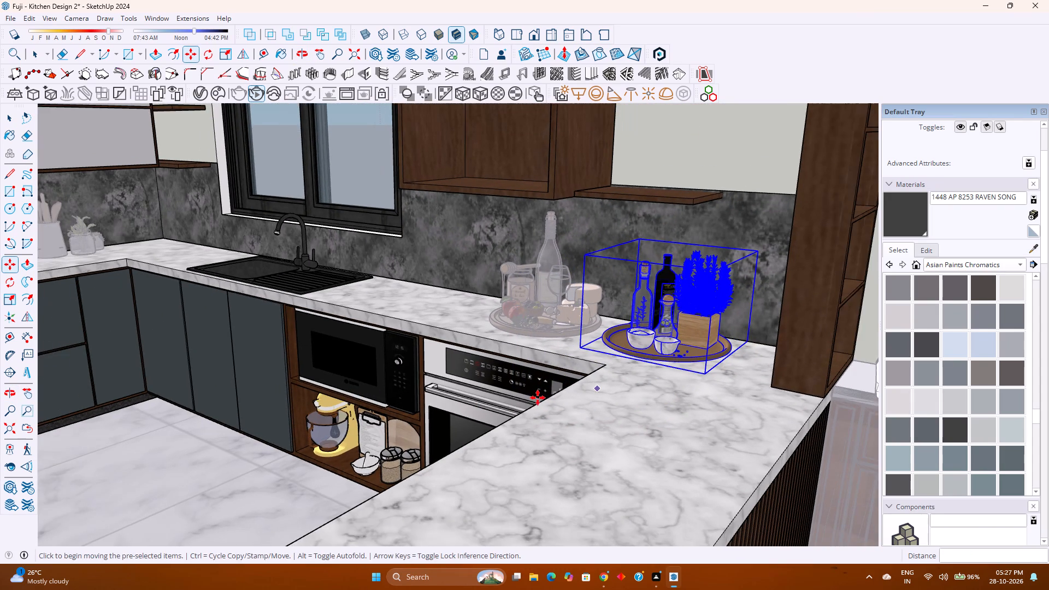
scroll(538, 398, down, 3)
middle_drag(537, 398, 639, 371)
scroll(639, 371, down, 2)
key(space)
scroll(625, 368, down, 2)
Exit editing of the kitchen group and save the model.
key(Escape)
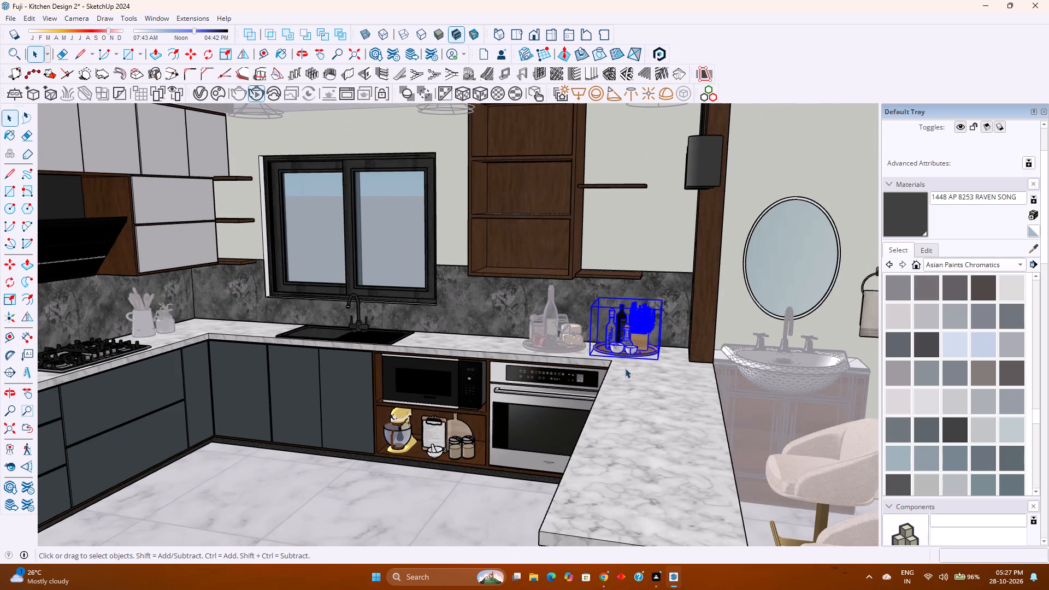
scroll(604, 366, down, 4)
shift+middle_drag(605, 369, 418, 343)
scroll(418, 343, down, 11)
key(ctrl+s)
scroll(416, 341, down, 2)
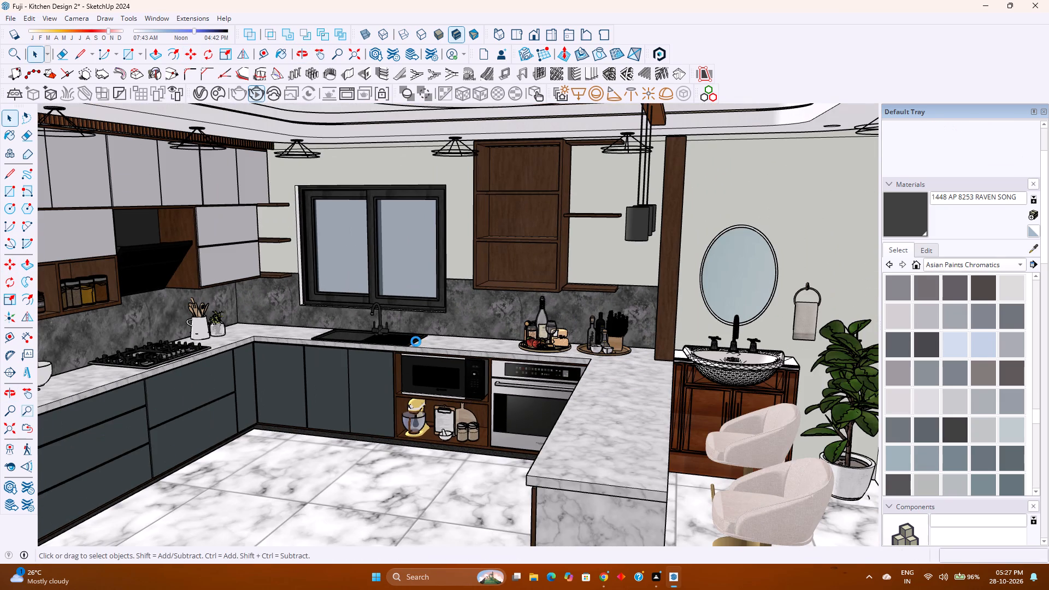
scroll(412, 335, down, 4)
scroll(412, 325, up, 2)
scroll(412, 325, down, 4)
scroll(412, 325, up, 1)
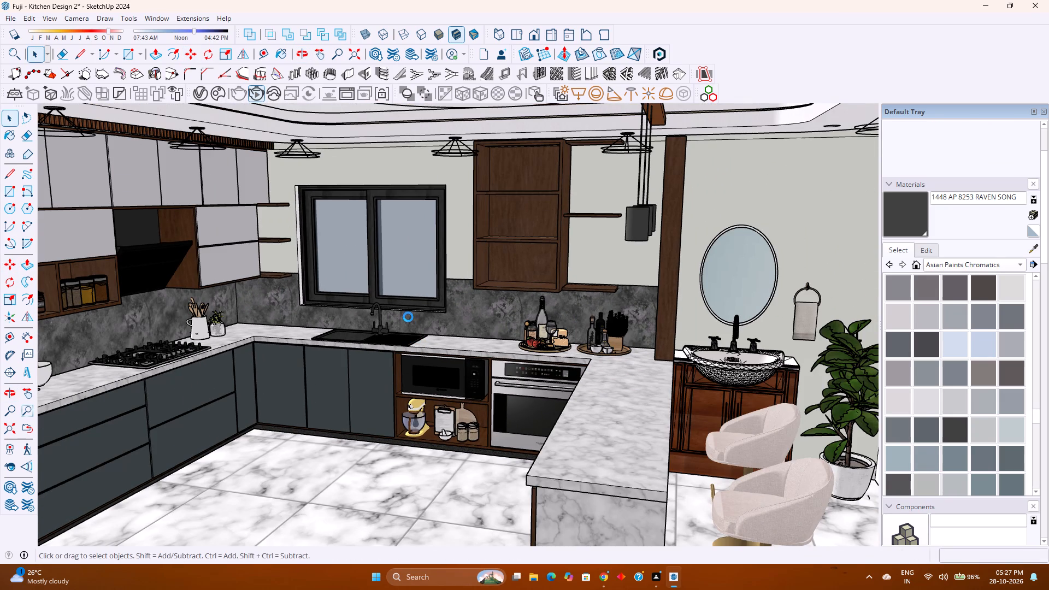
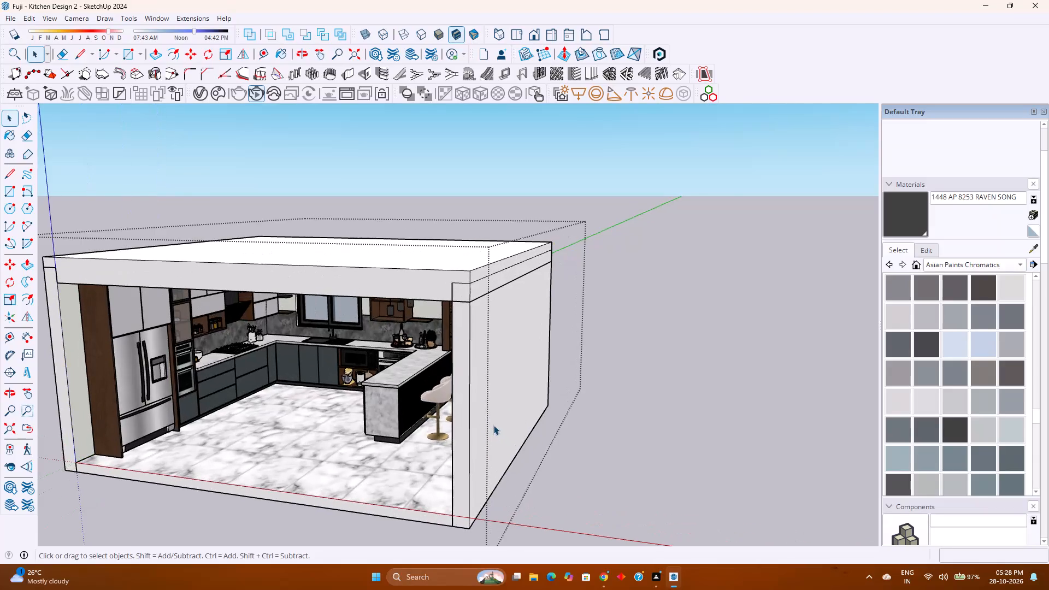
Move the group of white potted plants from outside the room onto the small floating wooden shelf above the countertop trays.
middle_drag(490, 423, 245, 386)
middle_click(245, 386)
scroll(605, 430, up, 1)
click(620, 396)
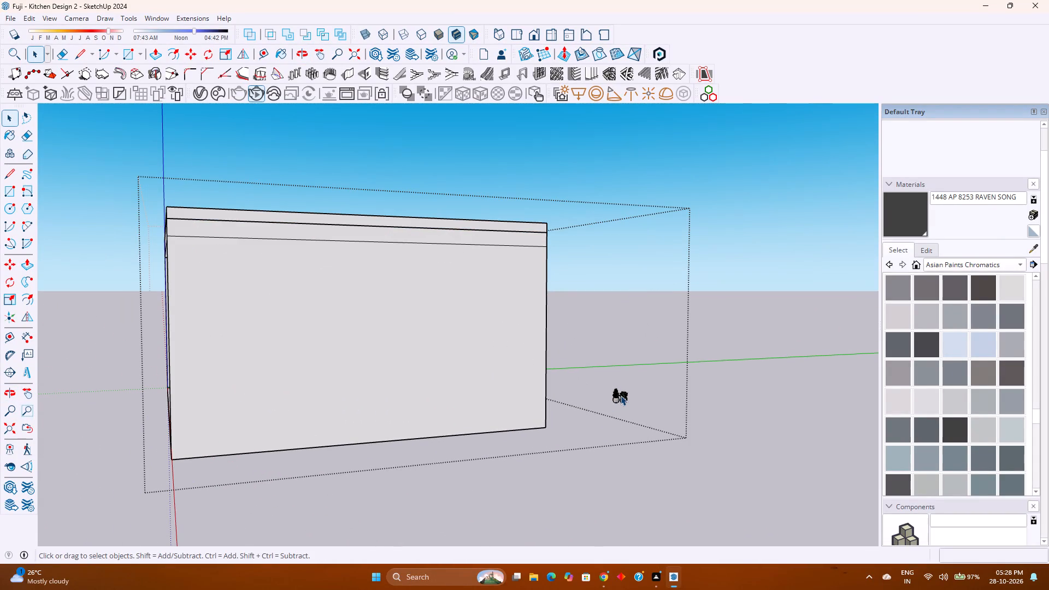
scroll(620, 398, up, 14)
scroll(620, 398, down, 4)
scroll(619, 399, up, 3)
scroll(619, 399, down, 2)
scroll(619, 399, up, 2)
scroll(619, 399, down, 3)
scroll(619, 399, up, 3)
scroll(619, 399, down, 4)
scroll(619, 399, up, 4)
scroll(619, 399, down, 4)
scroll(619, 399, up, 4)
scroll(619, 399, down, 3)
scroll(619, 399, up, 5)
double_click(614, 396)
scroll(615, 399, up, 7)
click(619, 400)
double_click(619, 400)
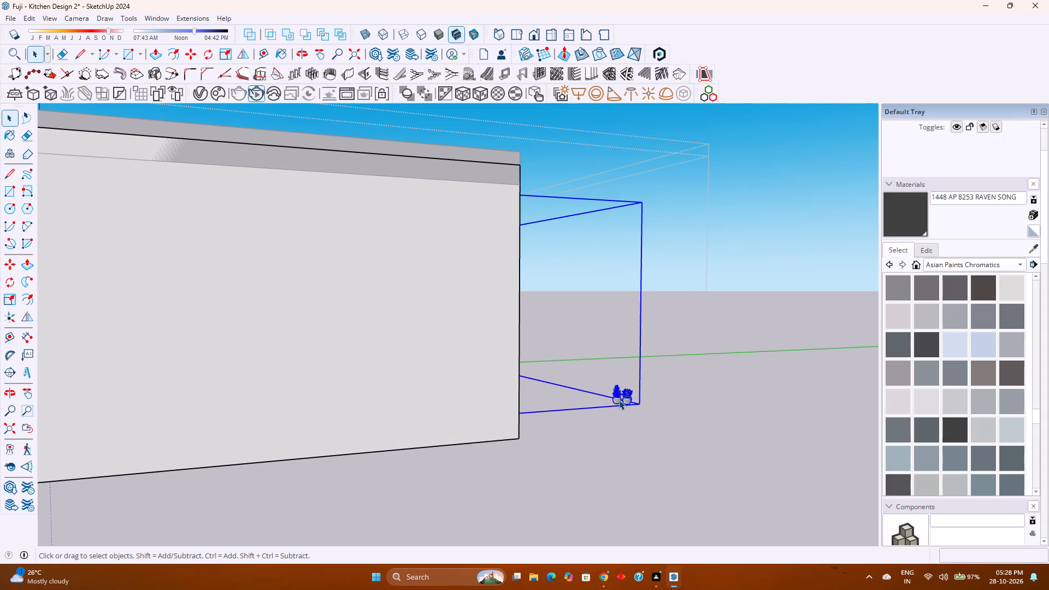
click(619, 400)
double_click(619, 400)
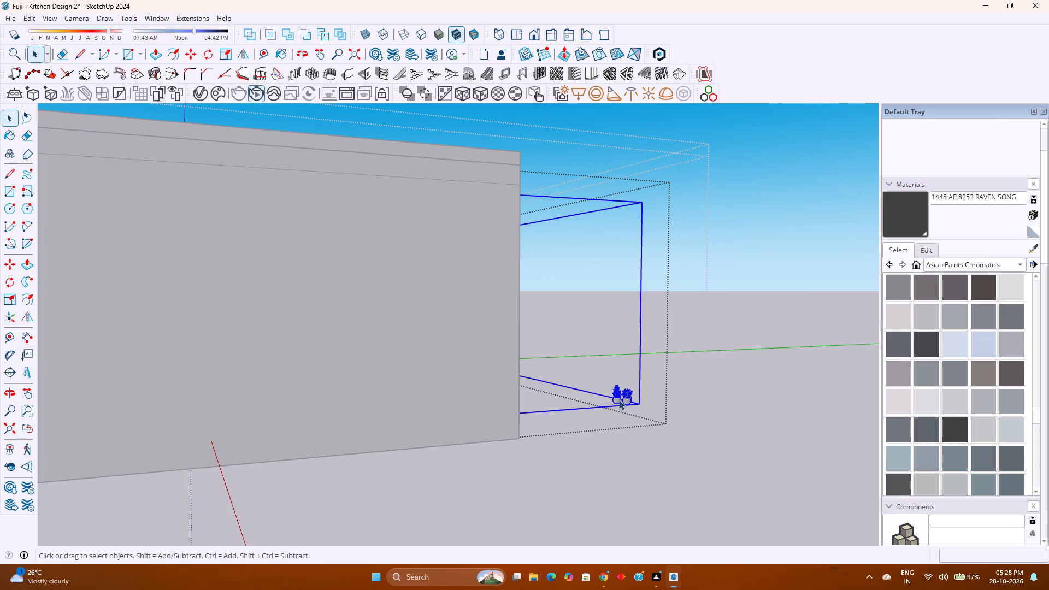
click(620, 400)
key(m)
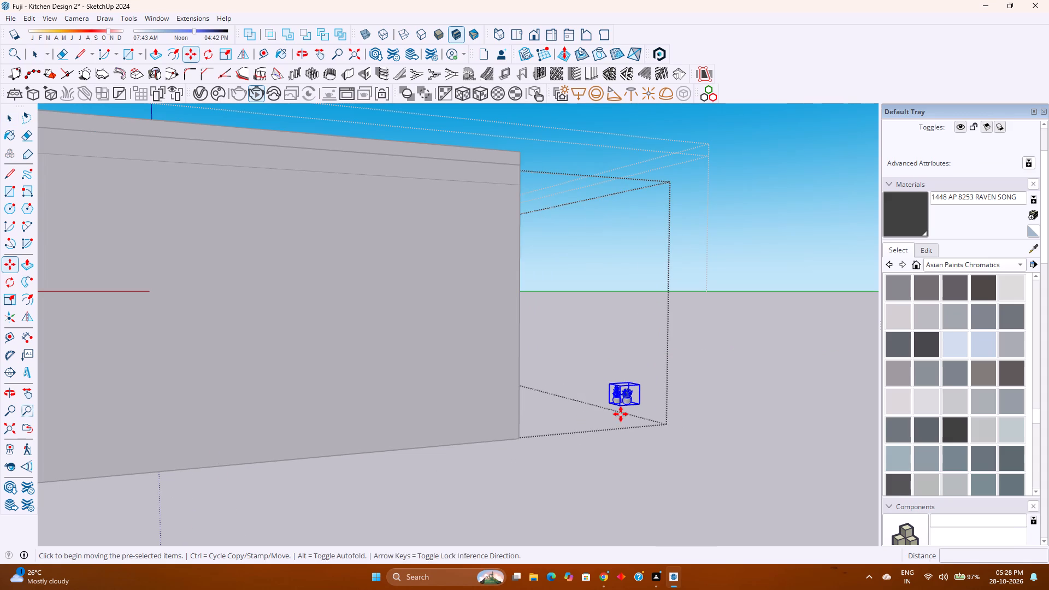
click(623, 408)
scroll(434, 409, down, 10)
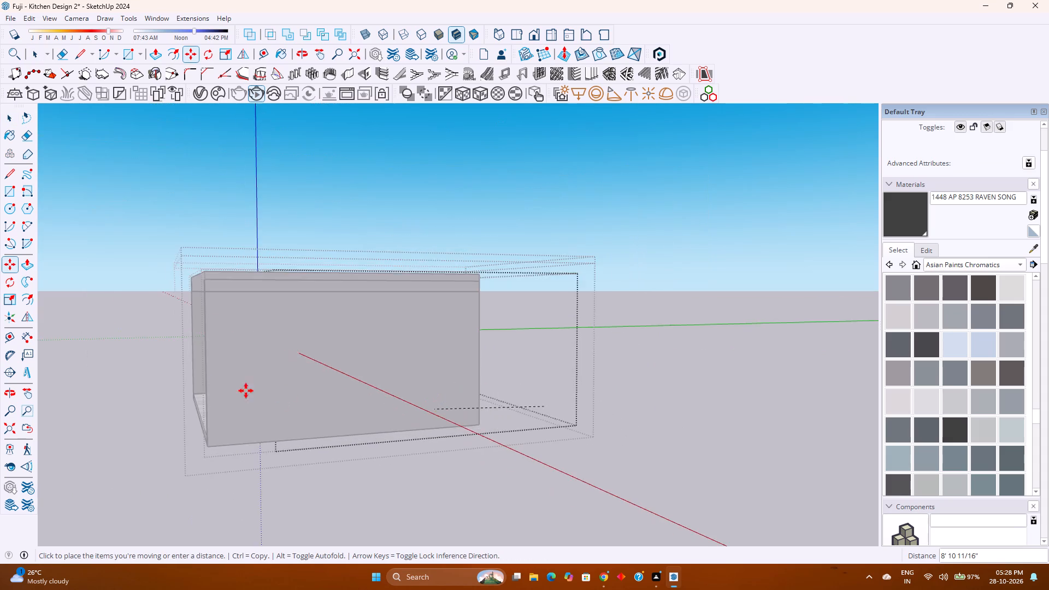
middle_drag(213, 386, 547, 427)
scroll(438, 379, up, 8)
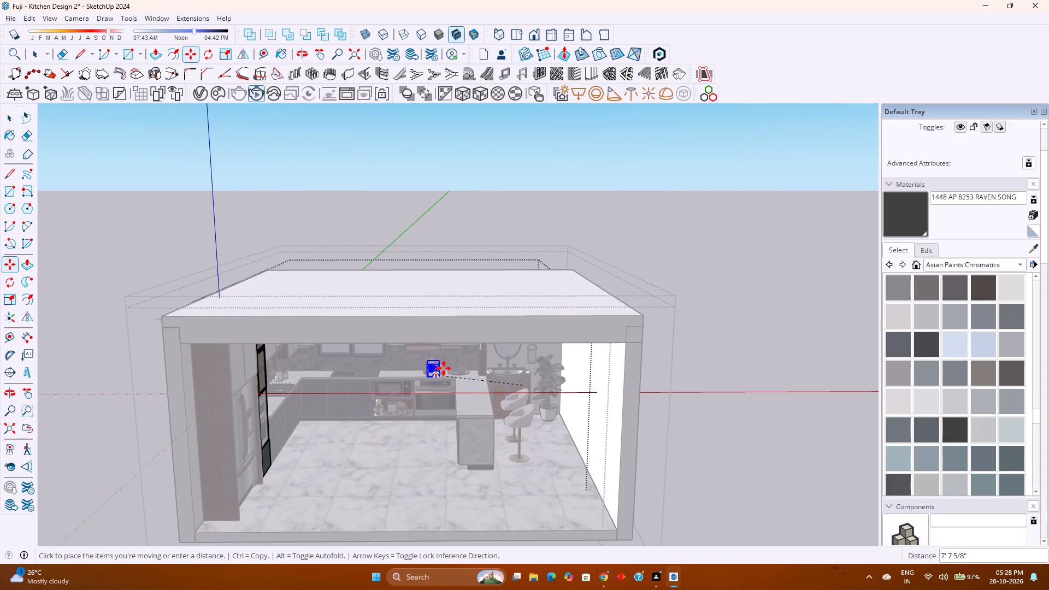
scroll(444, 368, up, 7)
middle_click(452, 377)
middle_drag(452, 377, 429, 326)
middle_click(429, 326)
scroll(416, 427, up, 2)
middle_drag(415, 427, 399, 357)
middle_click(399, 357)
scroll(382, 377, down, 5)
scroll(441, 308, up, 1)
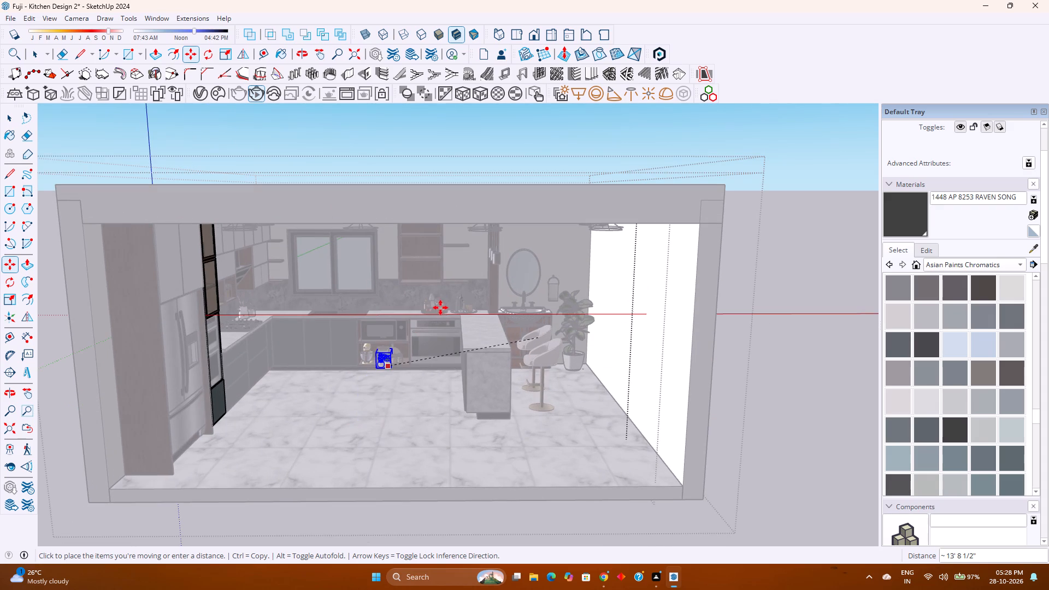
scroll(440, 308, up, 10)
scroll(438, 309, down, 4)
scroll(438, 309, up, 4)
scroll(438, 309, down, 4)
scroll(438, 309, up, 2)
scroll(438, 309, down, 3)
scroll(438, 309, up, 4)
scroll(438, 309, down, 3)
scroll(438, 309, up, 2)
scroll(438, 309, down, 4)
scroll(438, 309, up, 5)
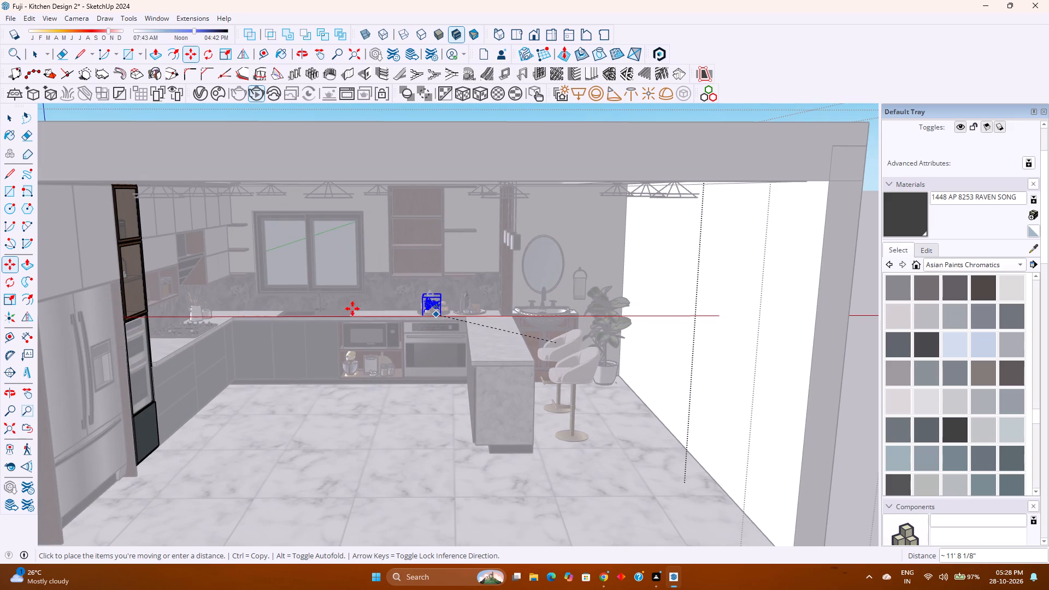
scroll(473, 304, down, 1)
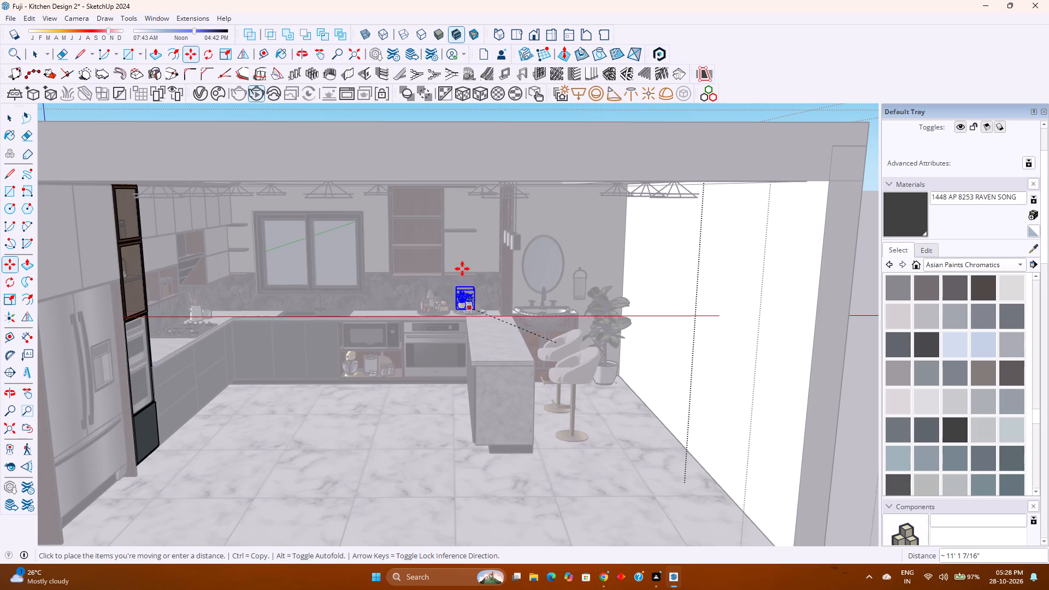
scroll(461, 281, up, 10)
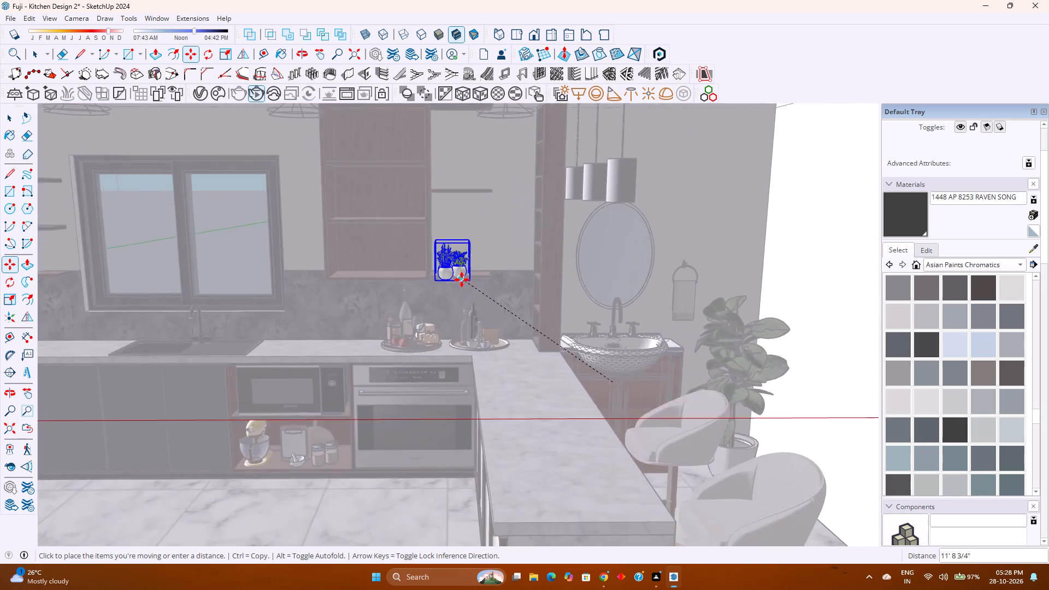
scroll(462, 280, up, 20)
scroll(462, 280, up, 3)
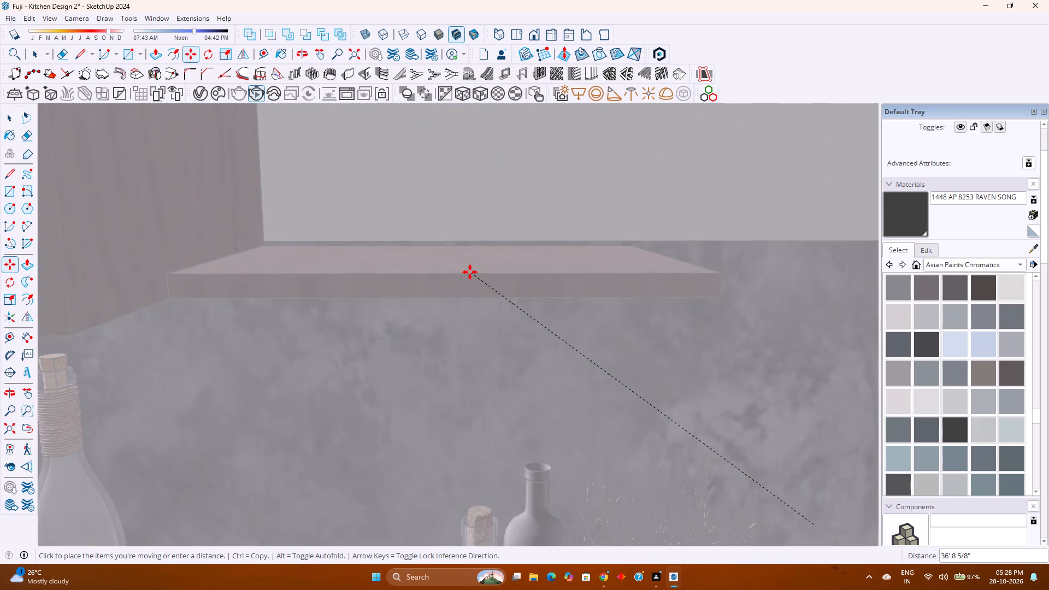
scroll(470, 272, up, 2)
middle_drag(471, 272, 269, 357)
middle_click(269, 357)
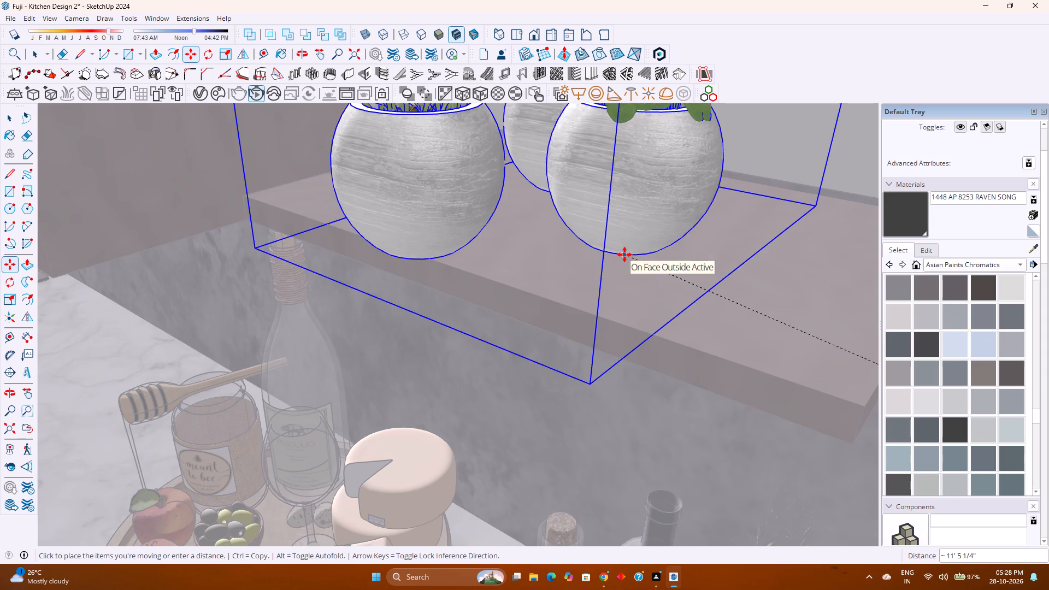
click(624, 255)
Shift the potted plants about 2 7/16" so their bounding box's lower corner meets the floating shelf's front edge.
scroll(599, 346, down, 4)
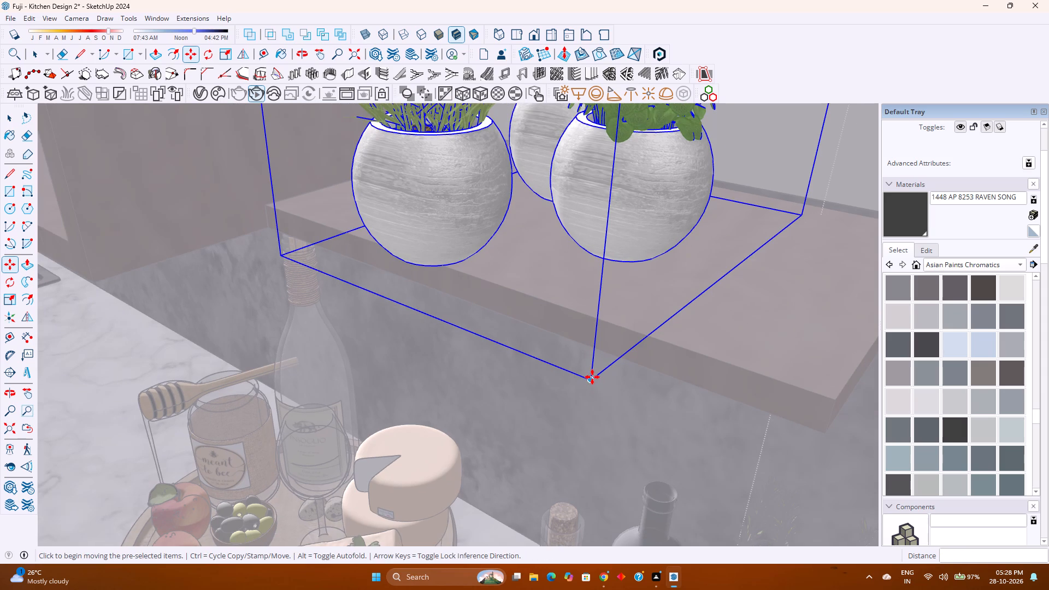
click(591, 378)
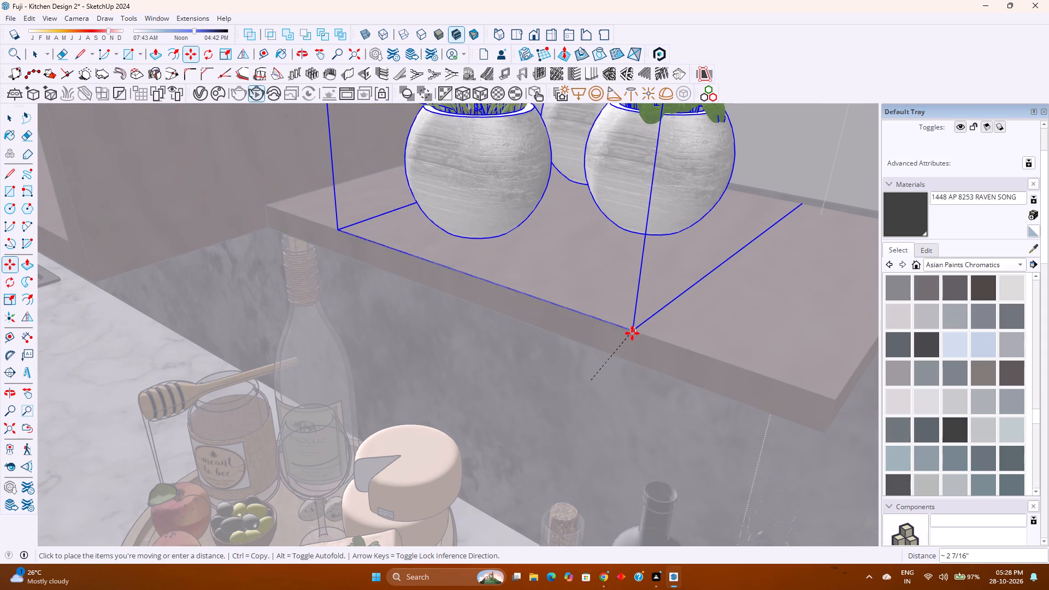
click(633, 332)
scroll(523, 372, down, 3)
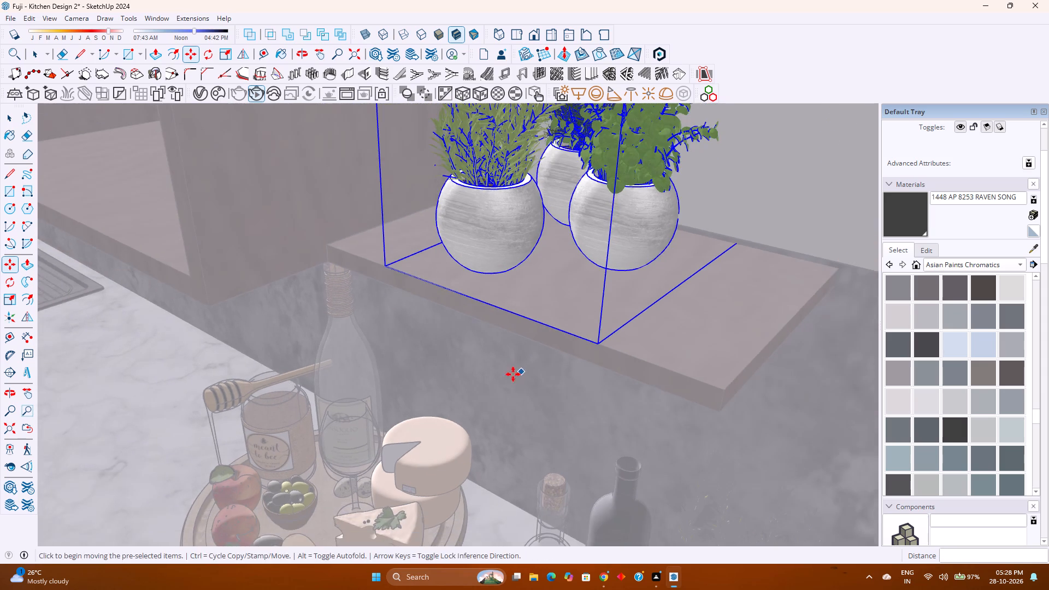
middle_drag(498, 376, 580, 336)
middle_click(580, 336)
scroll(582, 335, down, 9)
key(space)
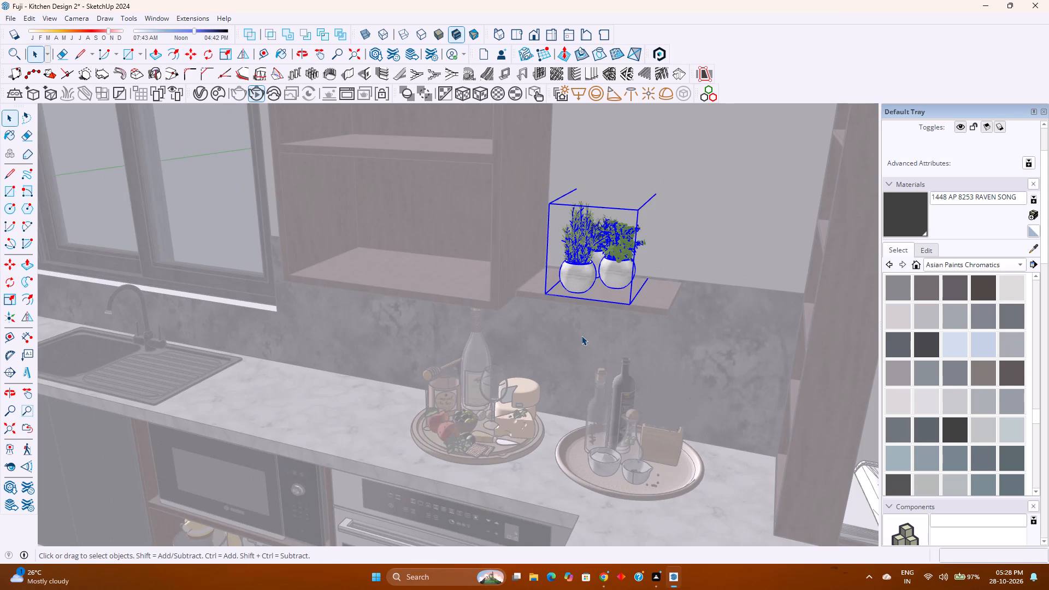
Exit editing of the nested kitchen groups and bring the whole room back into view.
scroll(581, 335, down, 5)
key(Escape)
click(9, 428)
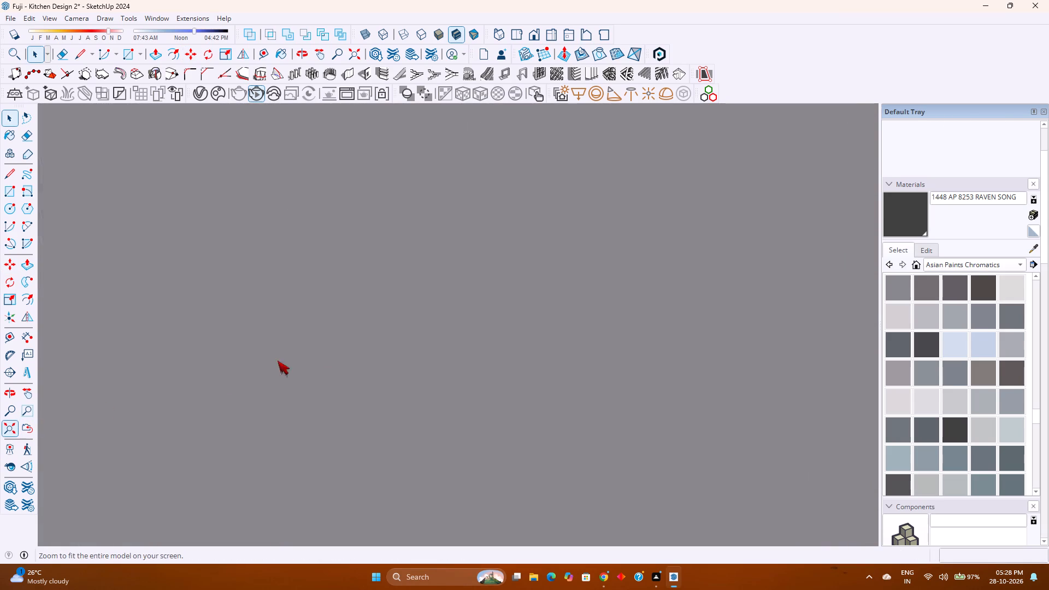
scroll(456, 335, down, 4)
scroll(456, 335, up, 3)
scroll(456, 335, down, 2)
scroll(456, 335, up, 1)
scroll(456, 335, down, 1)
scroll(456, 335, up, 2)
middle_drag(456, 335, 491, 301)
middle_click(491, 301)
middle_click(491, 301)
key(Escape)
key(Escape)
middle_drag(457, 352, 486, 304)
middle_click(486, 304)
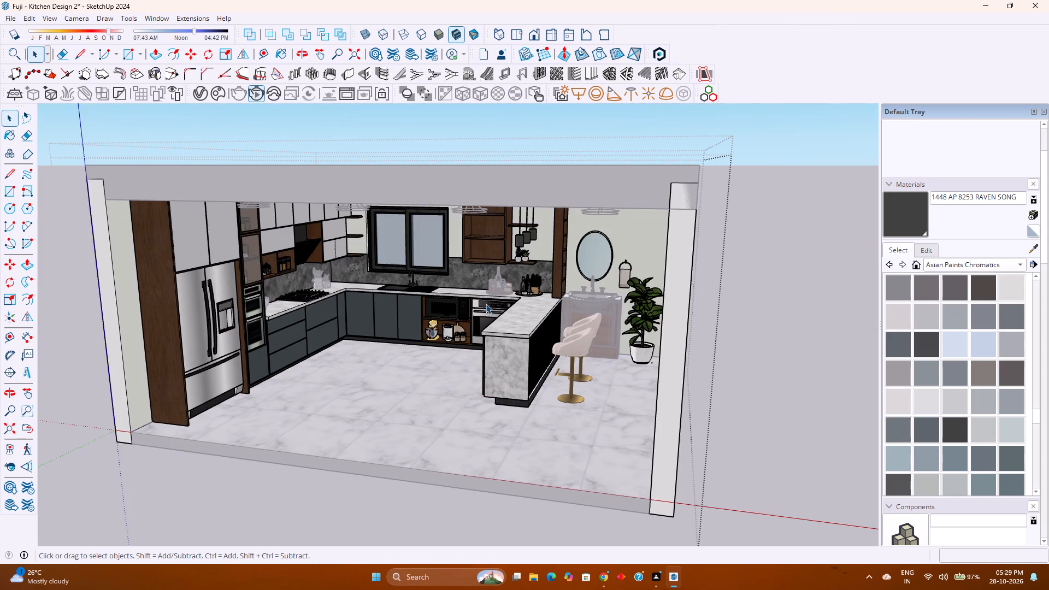
scroll(411, 411, down, 2)
middle_drag(407, 413, 428, 387)
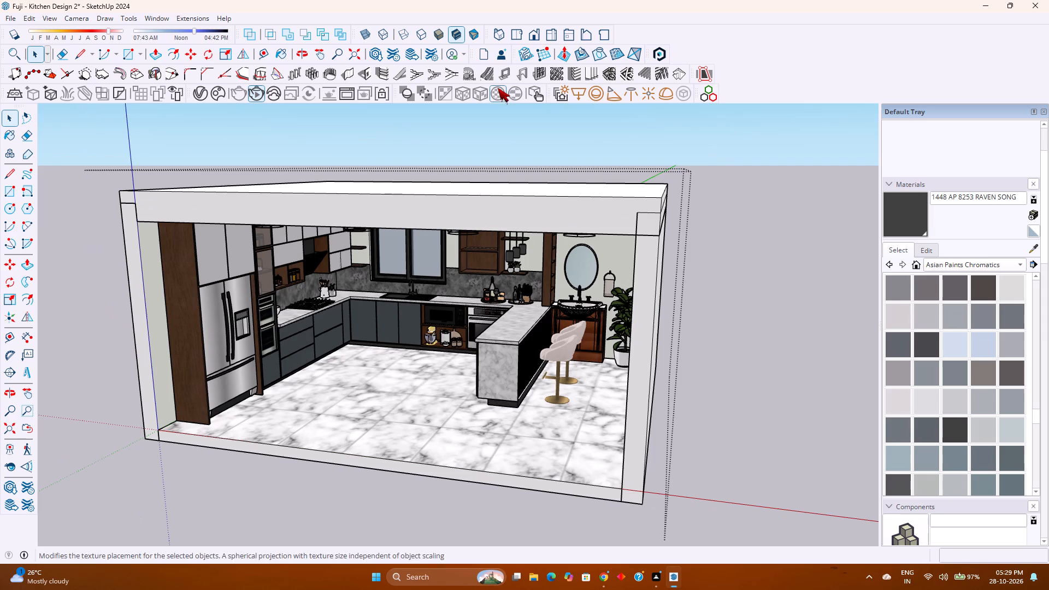
Set the standard front view framed on the kitchen interior and restart the V-Ray interactive render.
click(539, 37)
scroll(455, 342, up, 2)
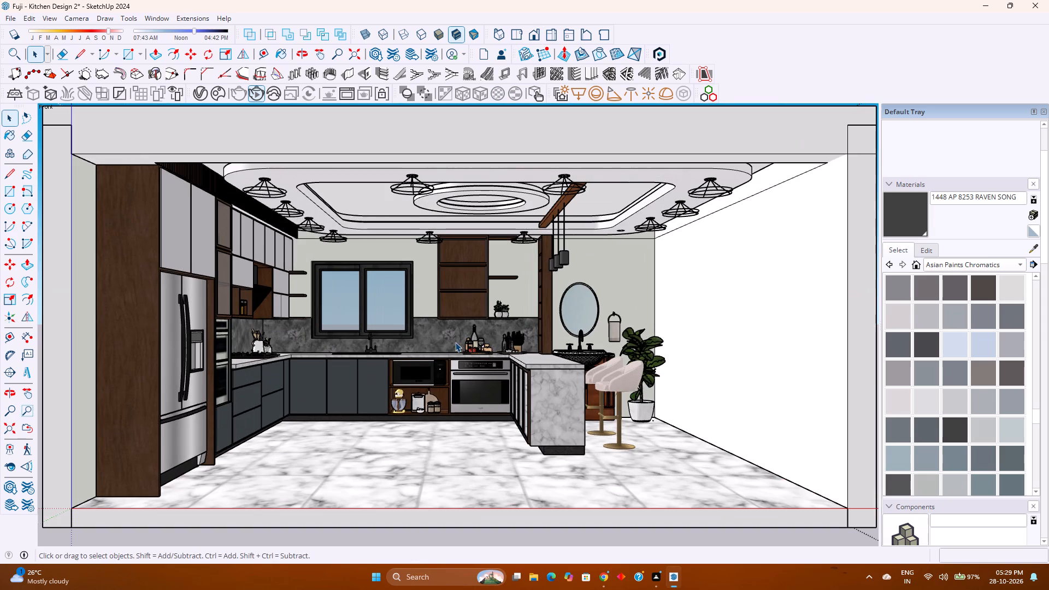
scroll(453, 341, up, 1)
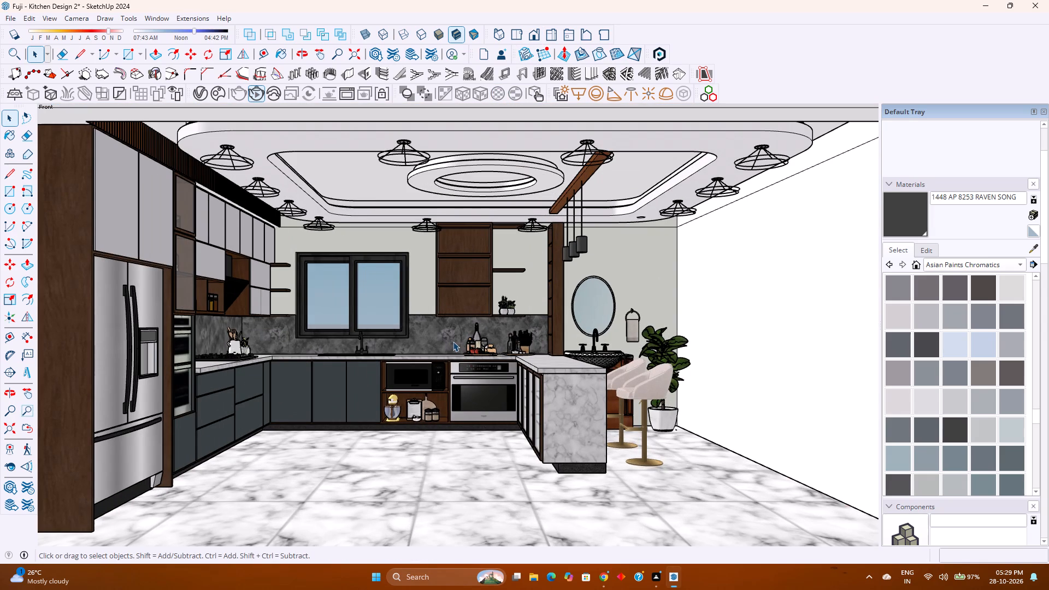
click(251, 92)
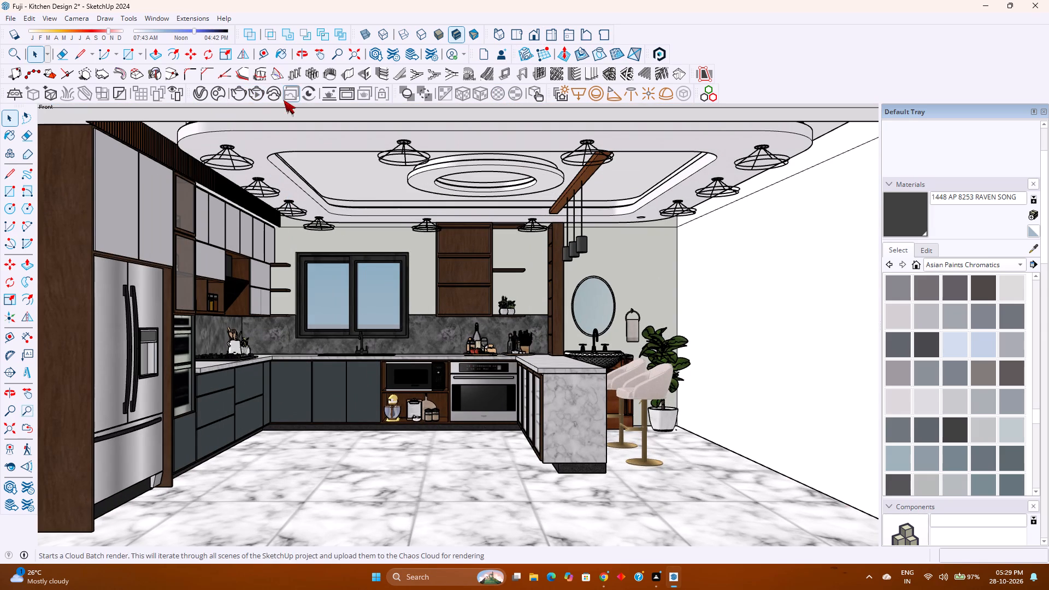
click(260, 100)
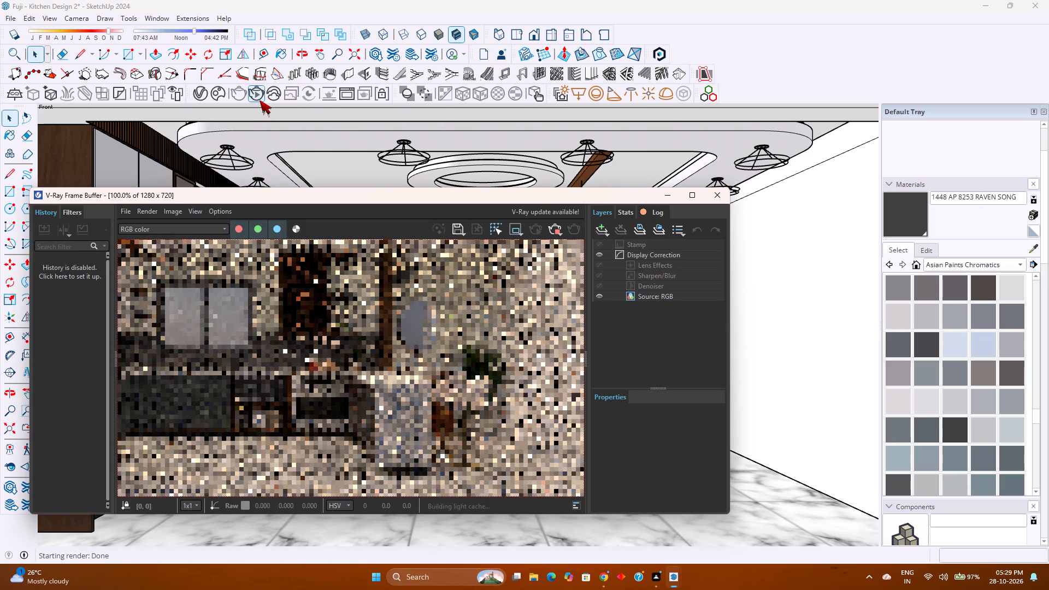
scroll(344, 383, down, 2)
scroll(341, 383, up, 1)
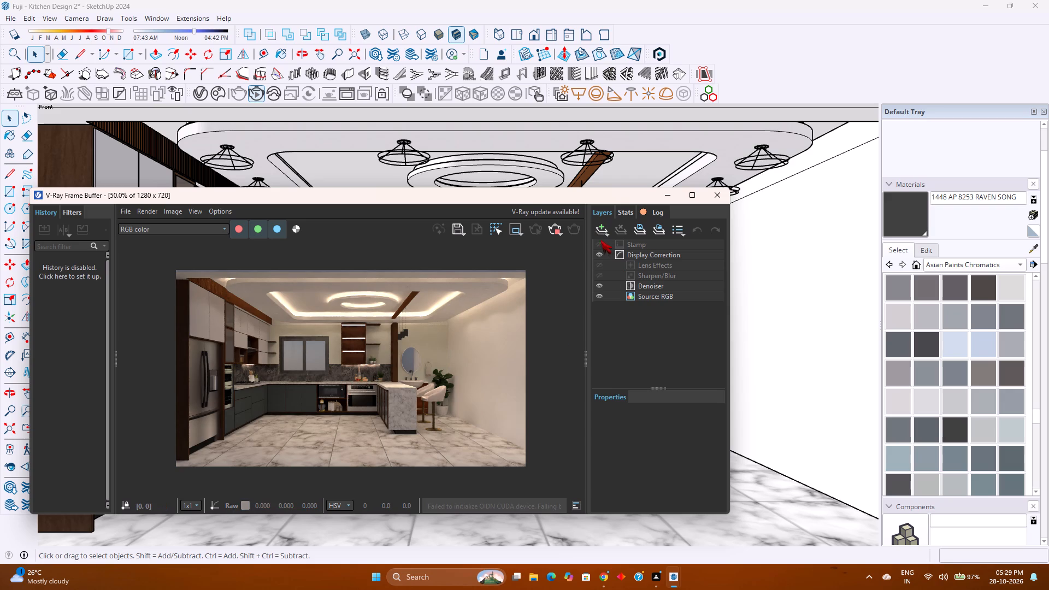
Stop the interactive render and start a V-Ray production render of the kitchen.
click(561, 233)
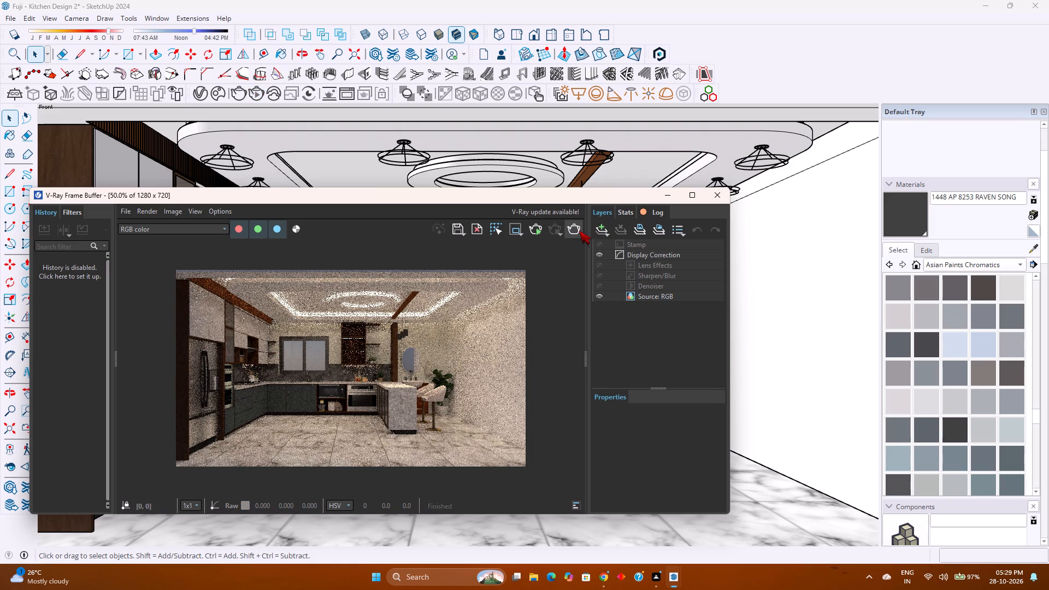
click(579, 231)
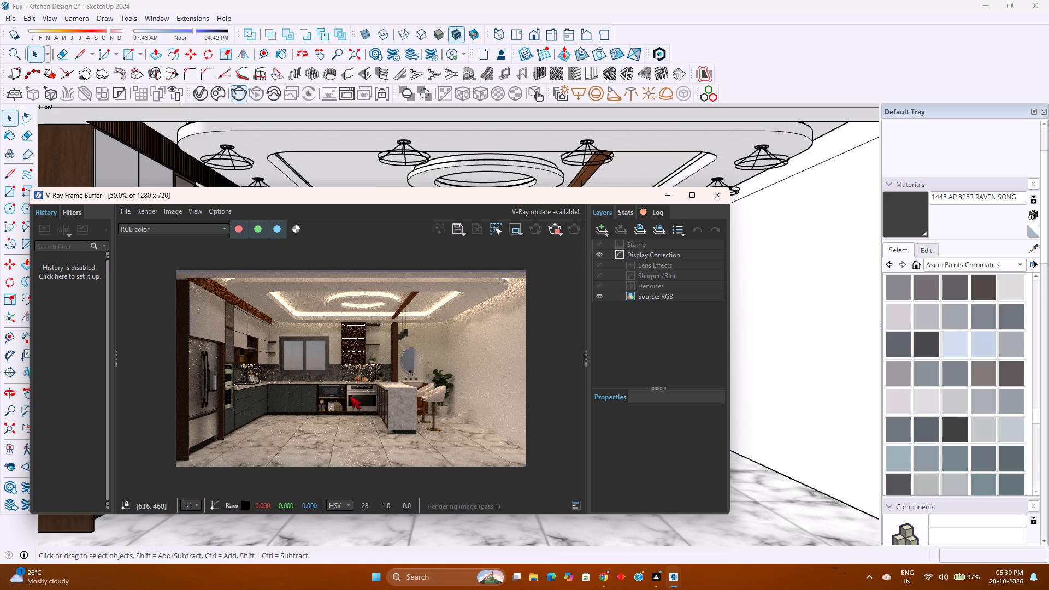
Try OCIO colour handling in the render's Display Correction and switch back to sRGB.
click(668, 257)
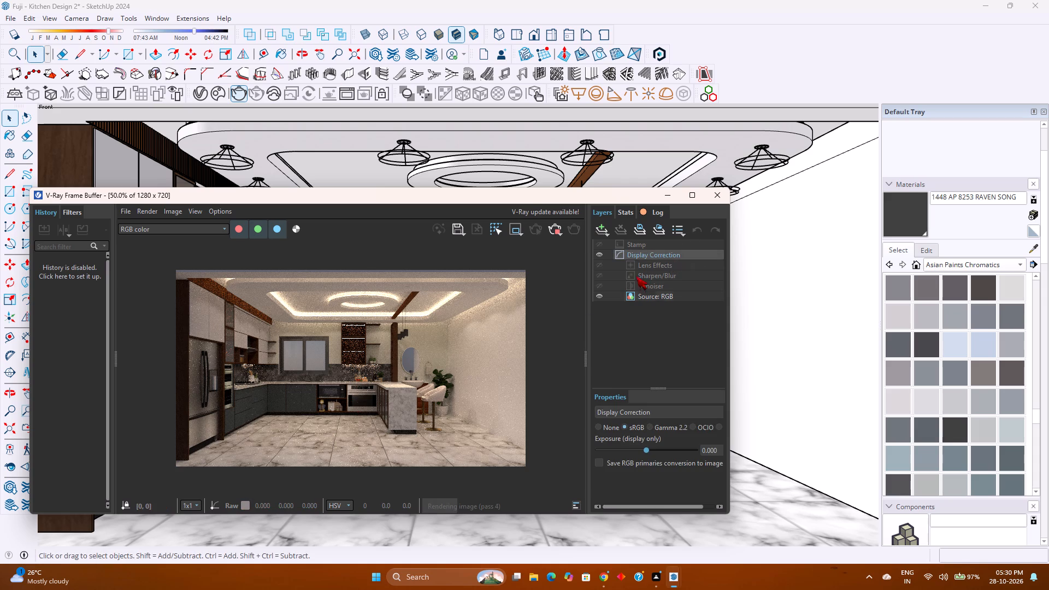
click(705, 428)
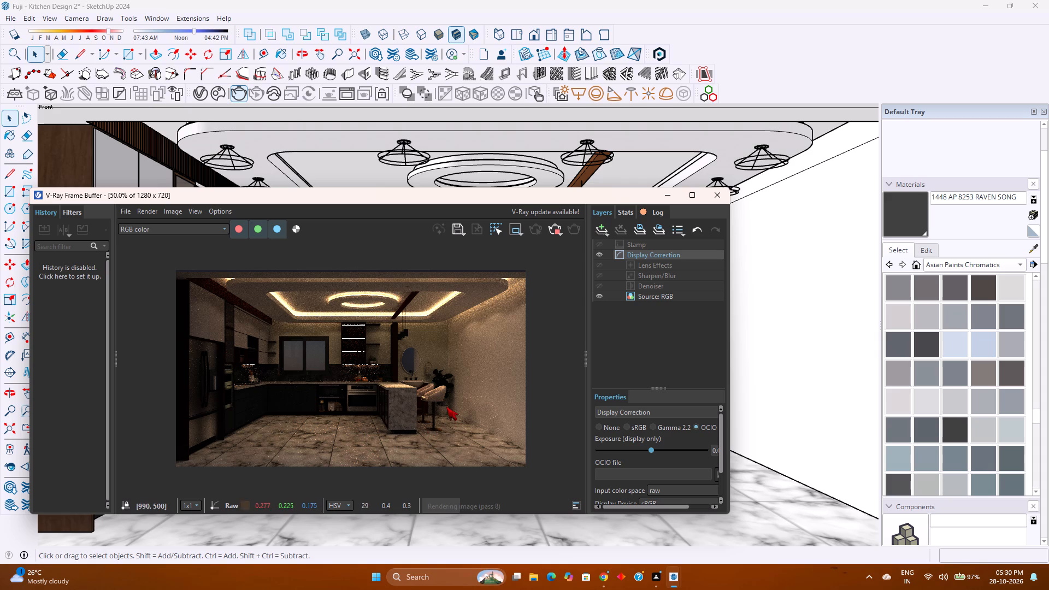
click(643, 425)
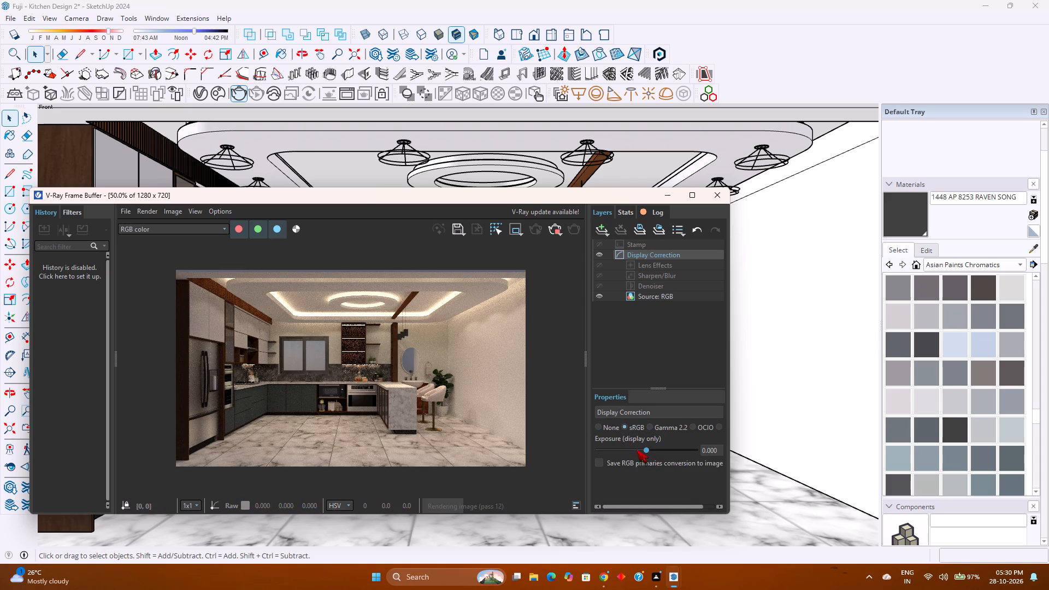
Try darker and brighter display exposures in the render's Display Correction and settle on 0.337.
click(637, 450)
click(624, 448)
click(618, 448)
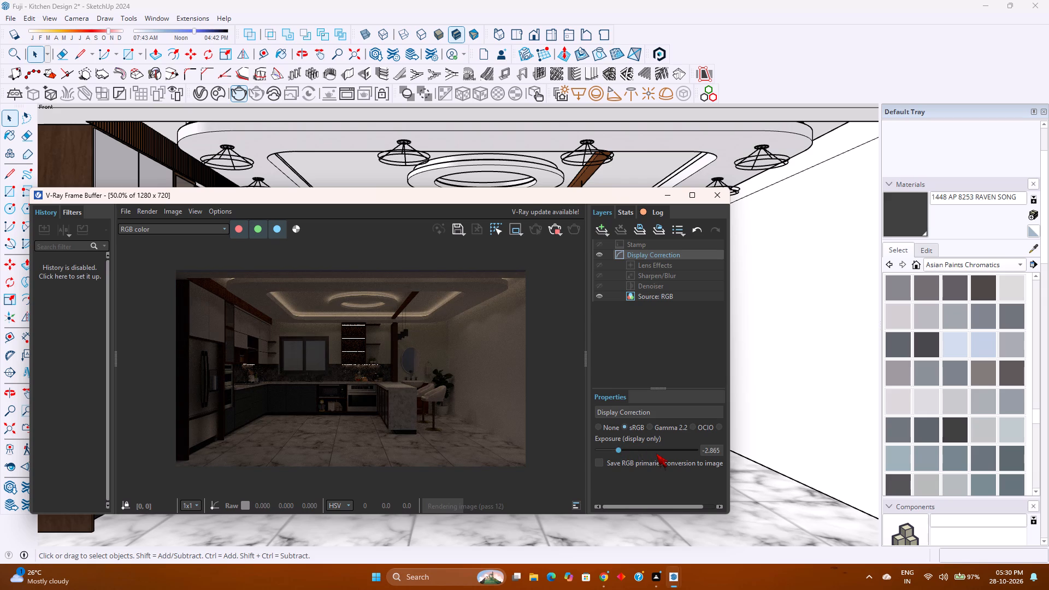
click(656, 453)
click(667, 452)
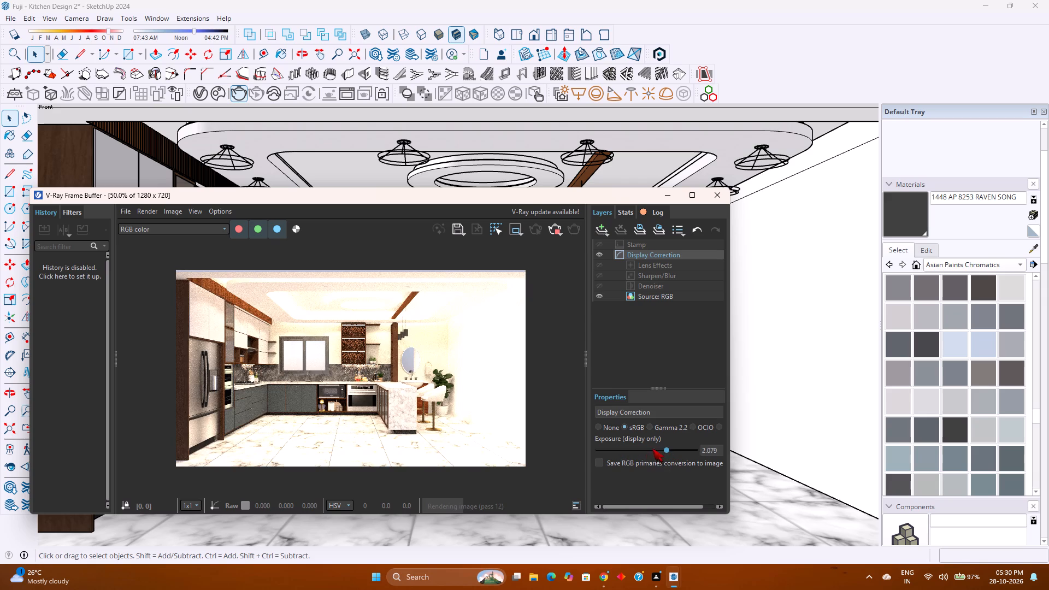
click(656, 448)
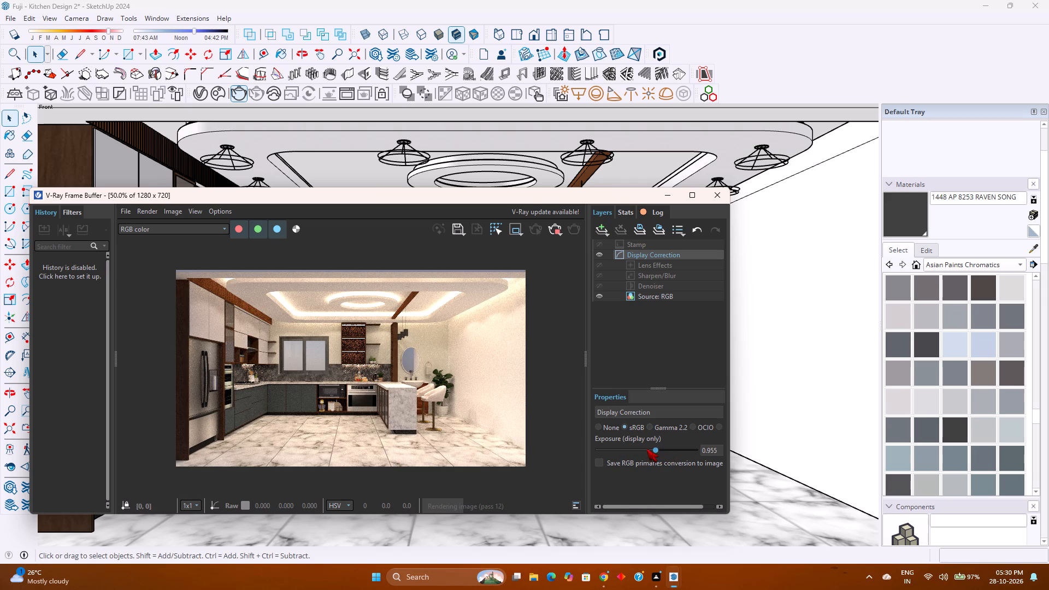
click(650, 449)
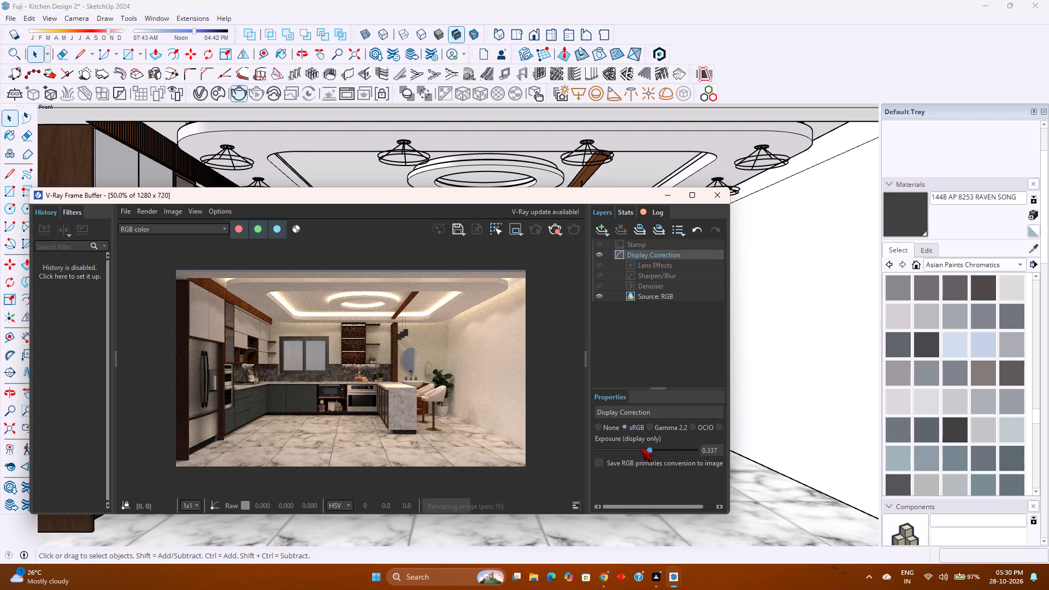
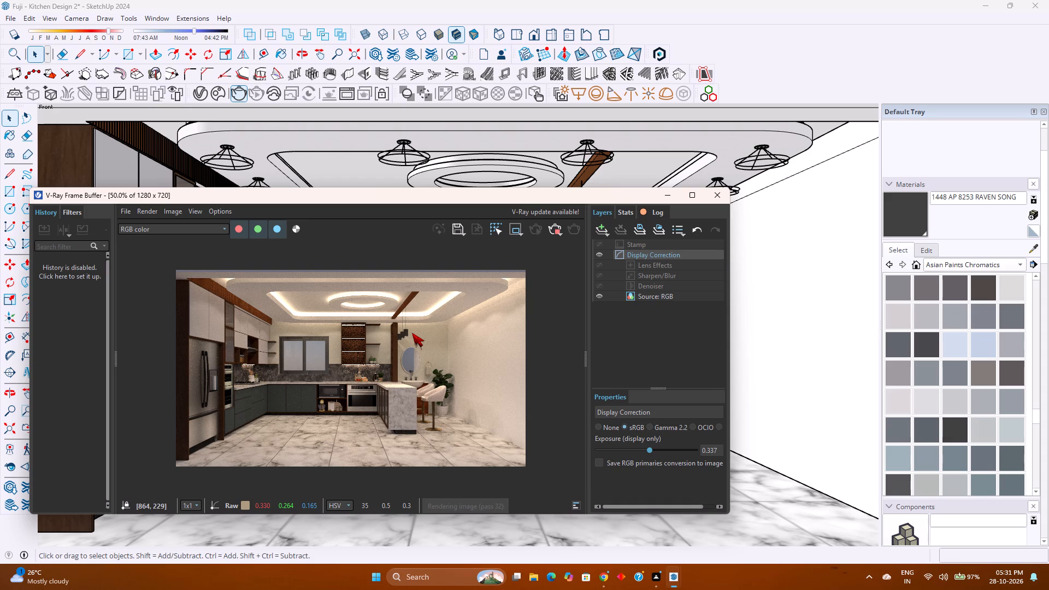
Examine the island, bar stools and marble floor in the production render up close and at full view until rendering completes.
scroll(387, 432, down, 2)
scroll(387, 432, up, 3)
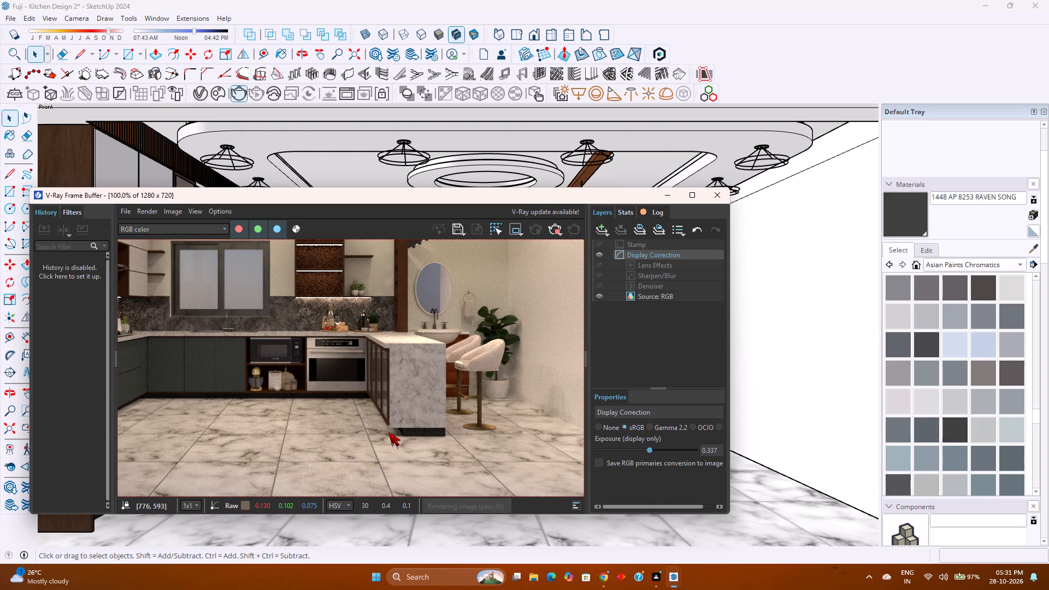
scroll(391, 432, up, 2)
scroll(391, 432, down, 1)
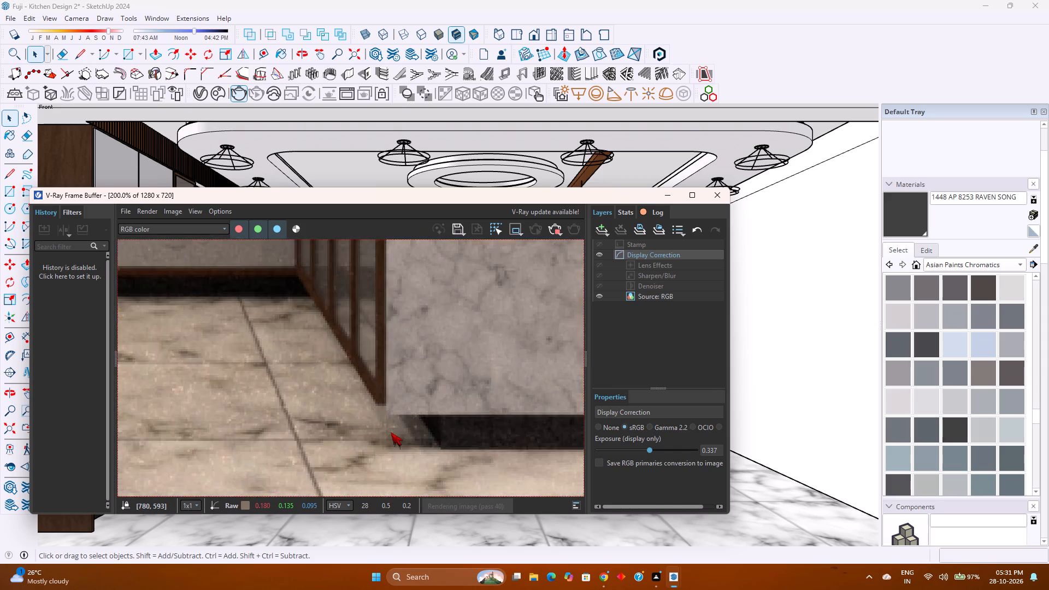
scroll(391, 432, down, 1)
scroll(393, 432, up, 2)
scroll(393, 432, down, 1)
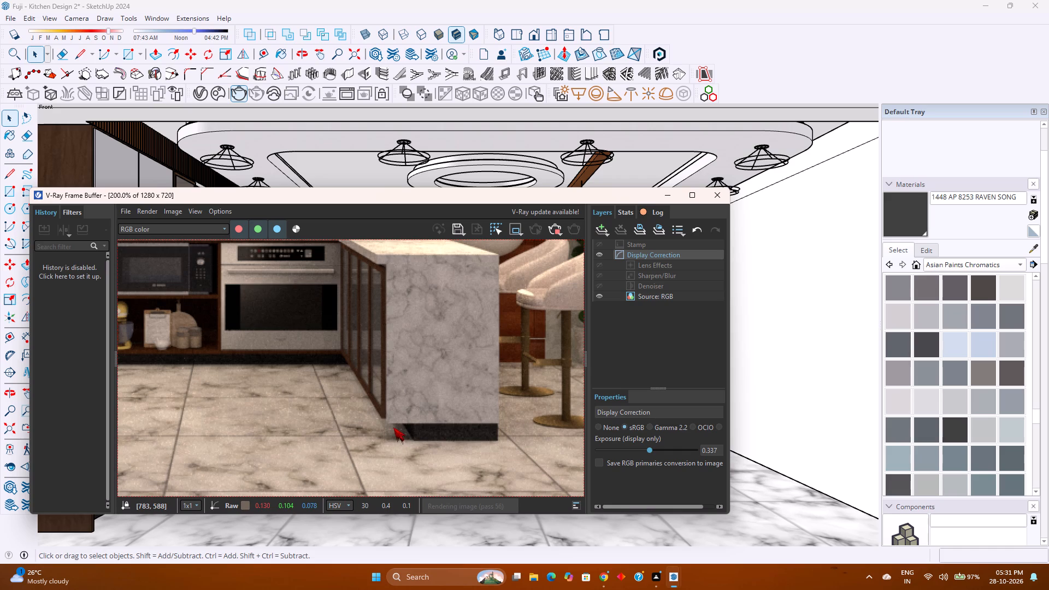
scroll(422, 417, down, 4)
scroll(422, 416, up, 3)
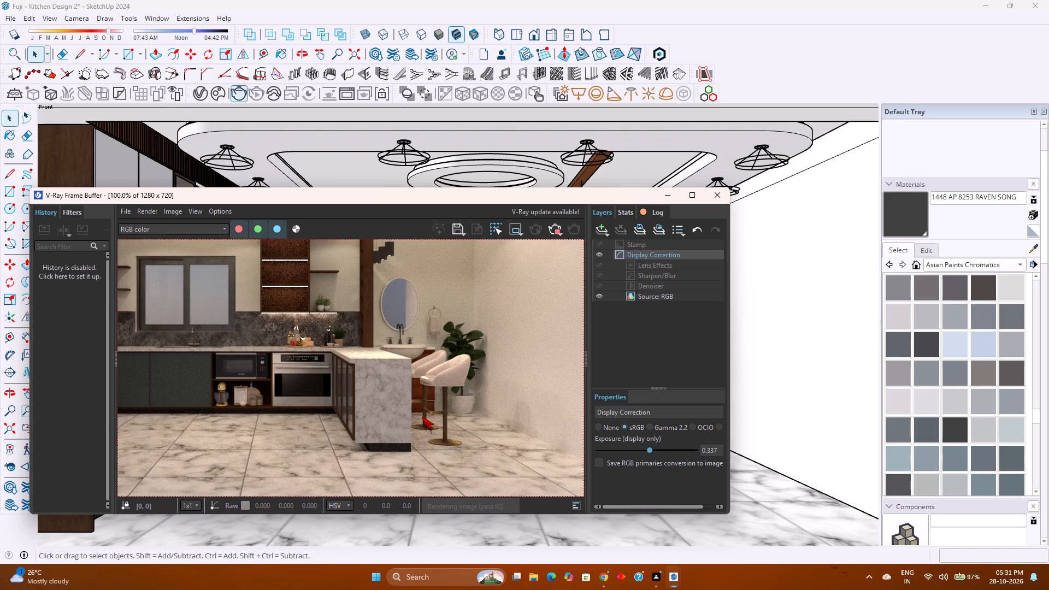
scroll(422, 416, down, 1)
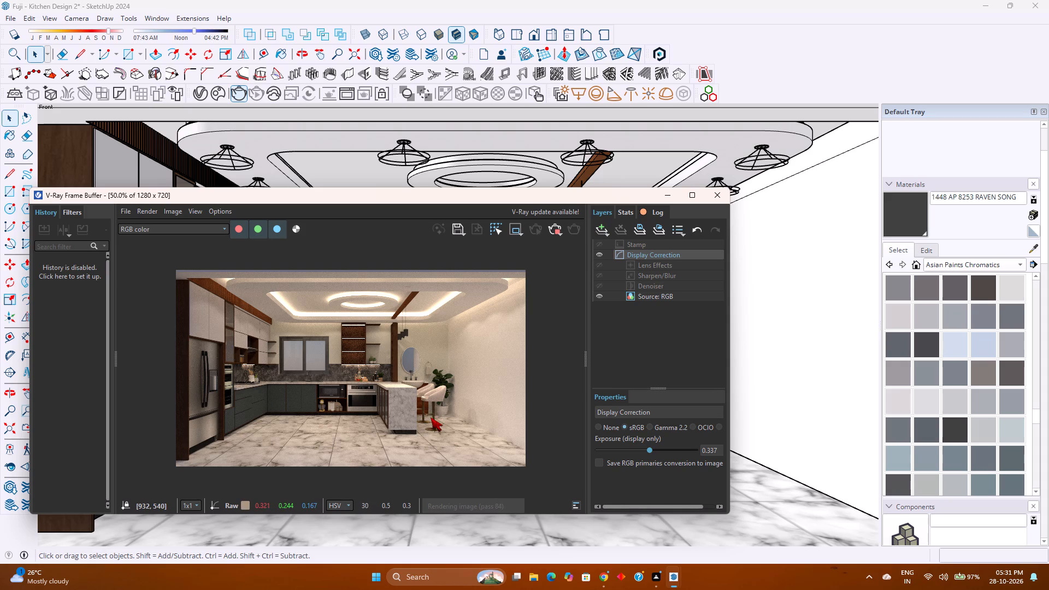
scroll(432, 420, up, 2)
scroll(432, 420, down, 1)
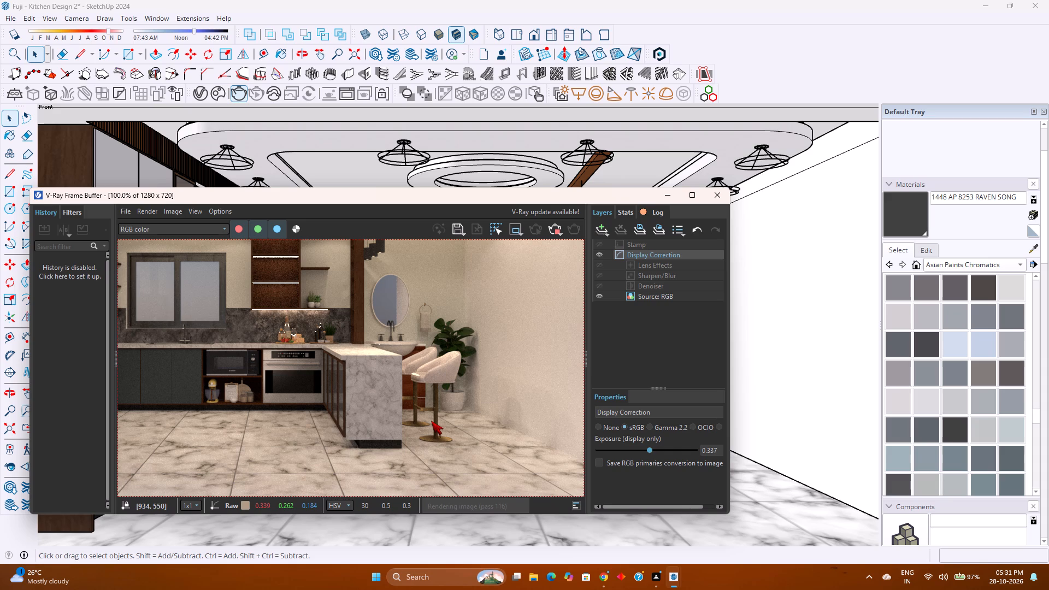
scroll(431, 421, down, 1)
scroll(431, 421, up, 1)
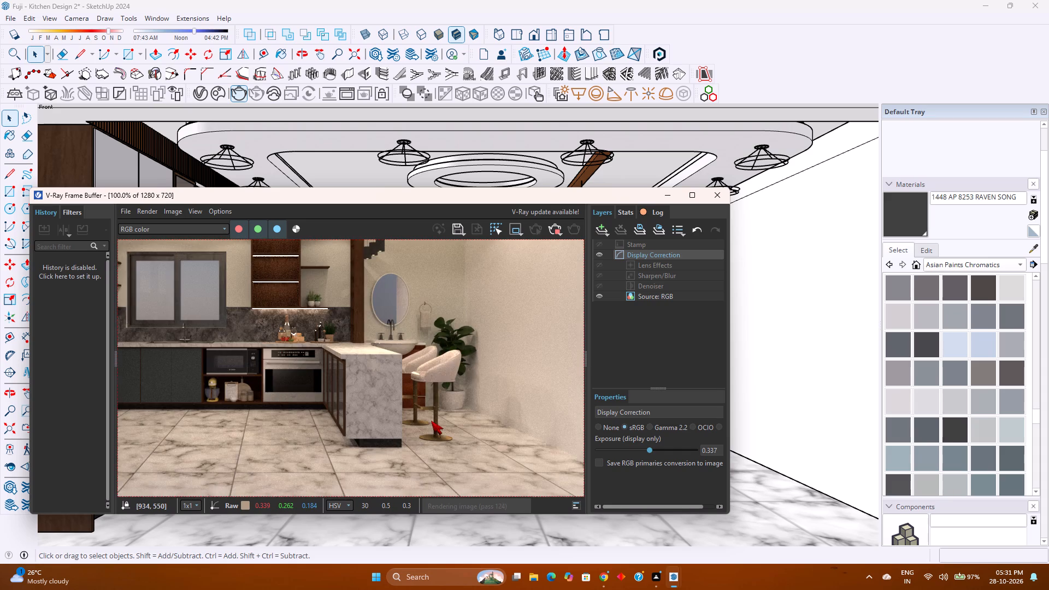
scroll(431, 421, down, 1)
scroll(431, 421, up, 1)
scroll(431, 421, down, 1)
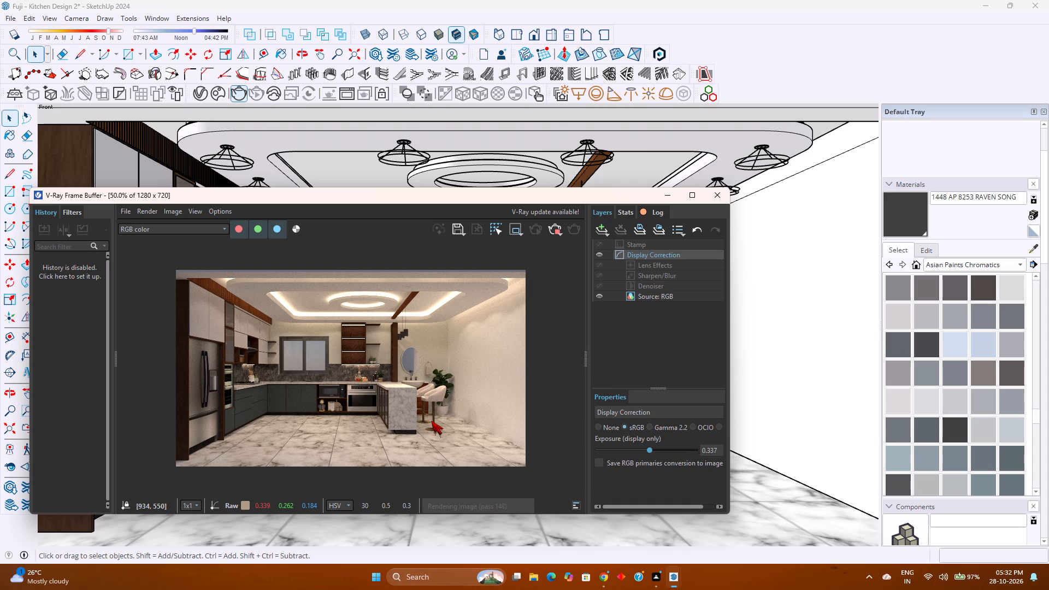
scroll(431, 421, down, 1)
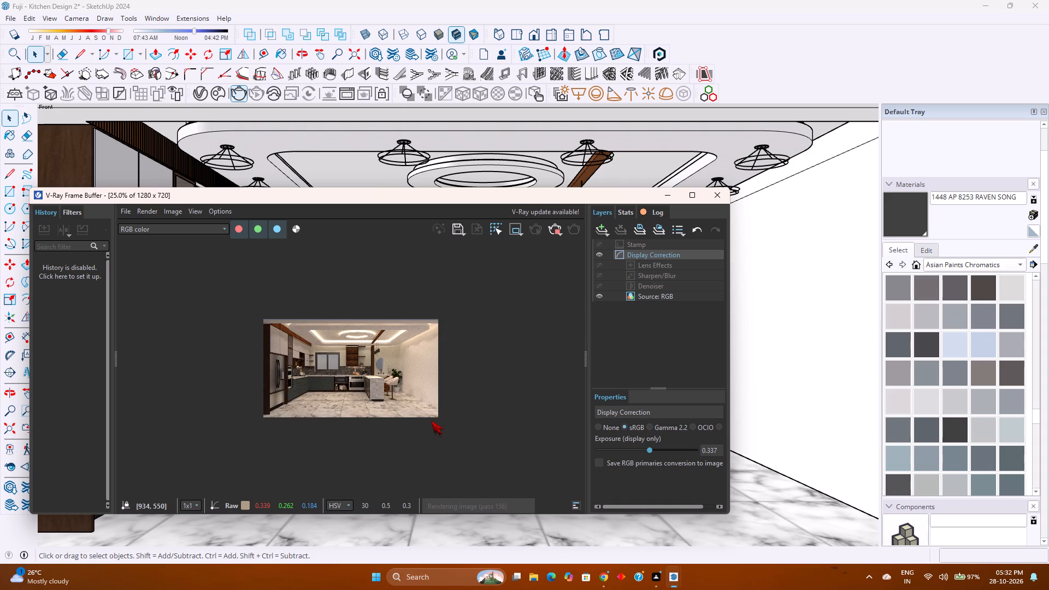
scroll(431, 421, up, 1)
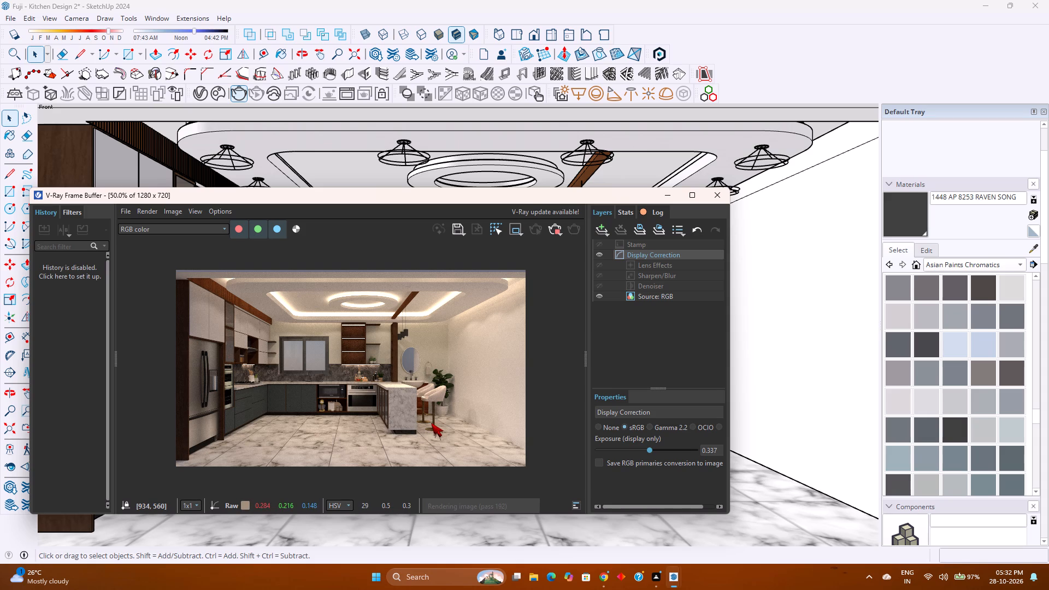
scroll(425, 417, down, 2)
scroll(425, 418, up, 3)
scroll(425, 418, down, 1)
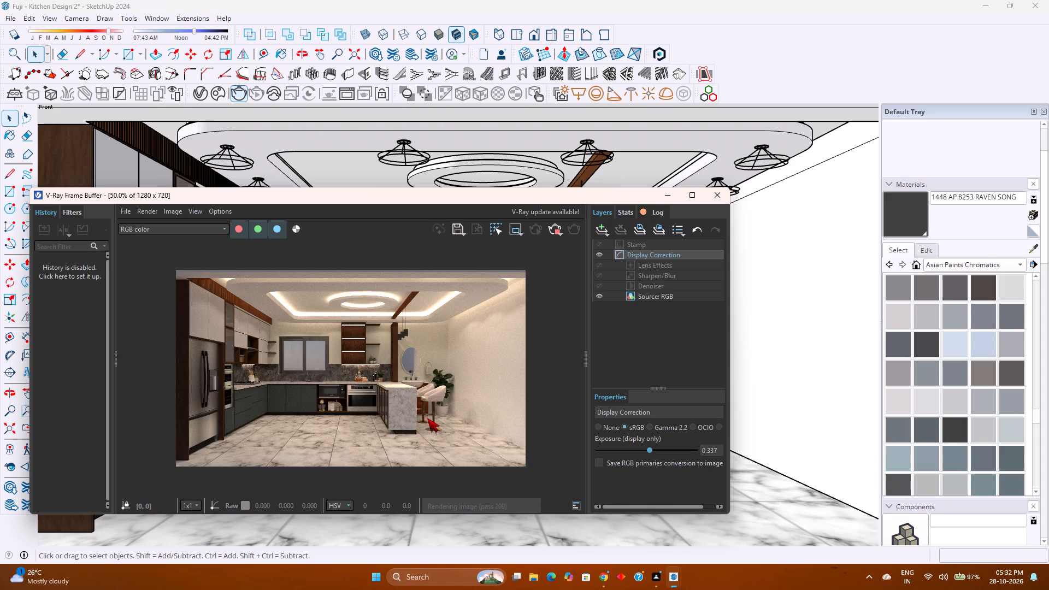
scroll(428, 418, up, 2)
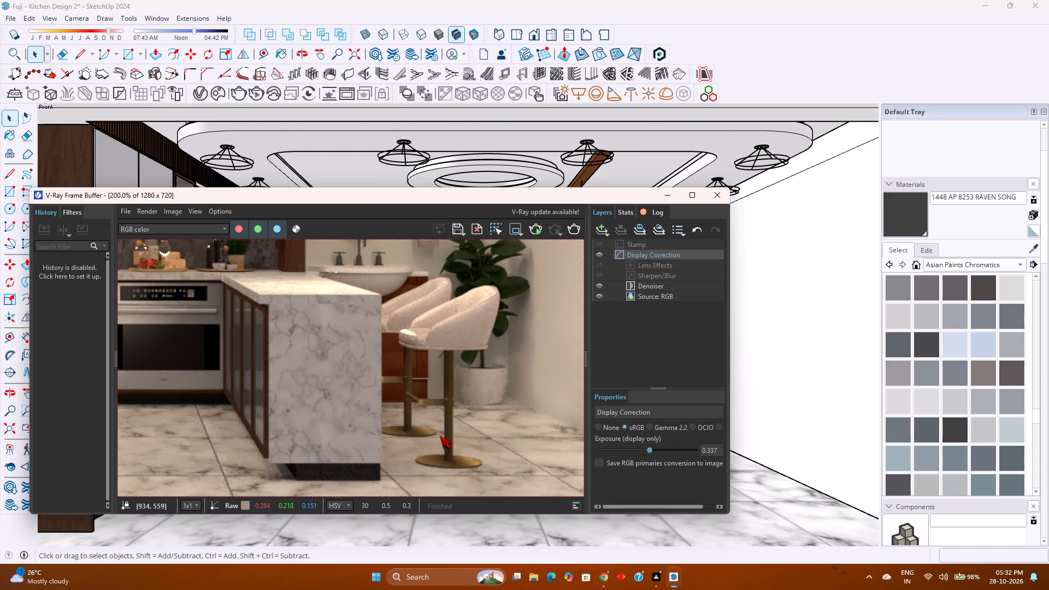
scroll(440, 435, down, 3)
scroll(440, 435, up, 1)
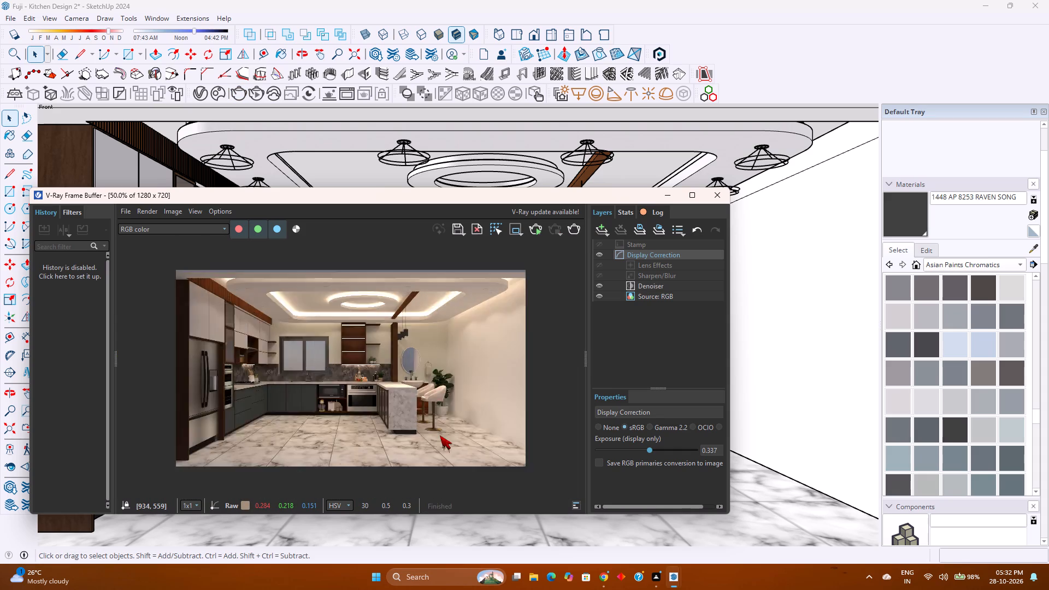
scroll(440, 435, up, 1)
Save the finished kitchen render as a JPEG image named 1 in the Downloads folder.
click(455, 230)
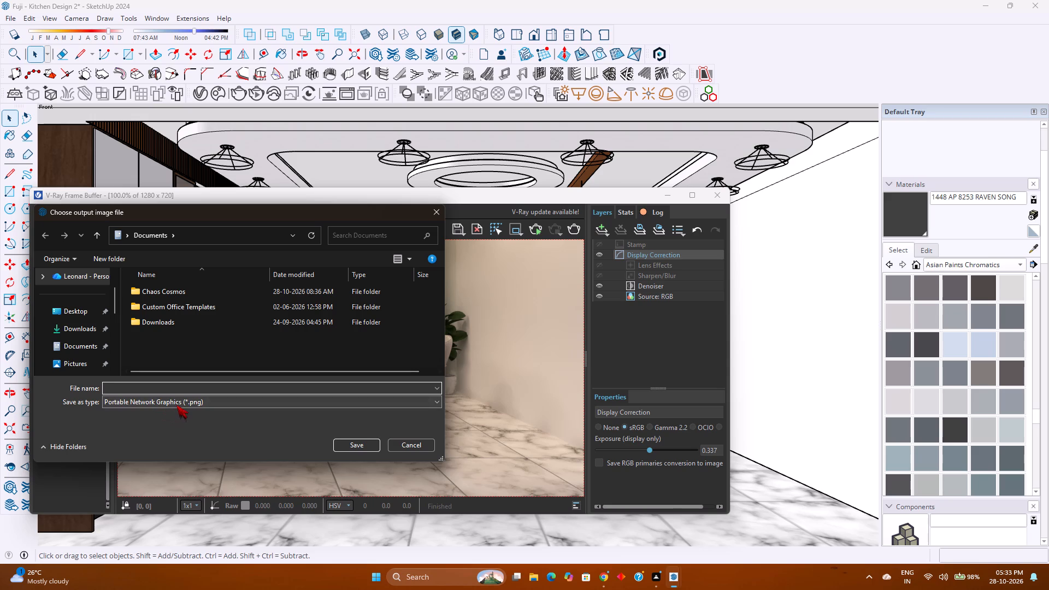
click(176, 405)
click(187, 456)
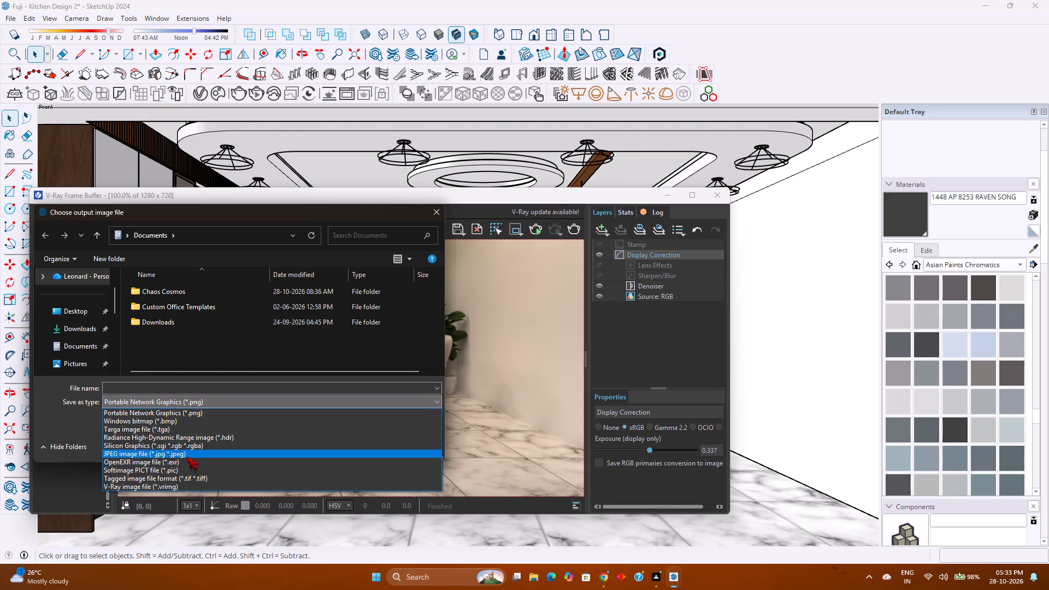
scroll(107, 345, down, 2)
scroll(88, 334, up, 2)
click(89, 327)
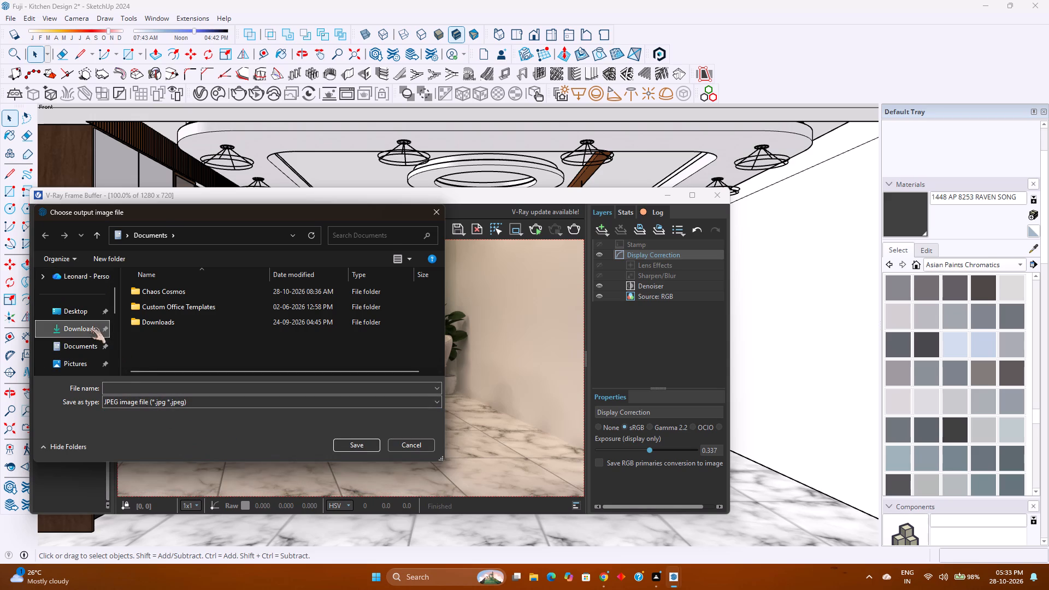
click(179, 405)
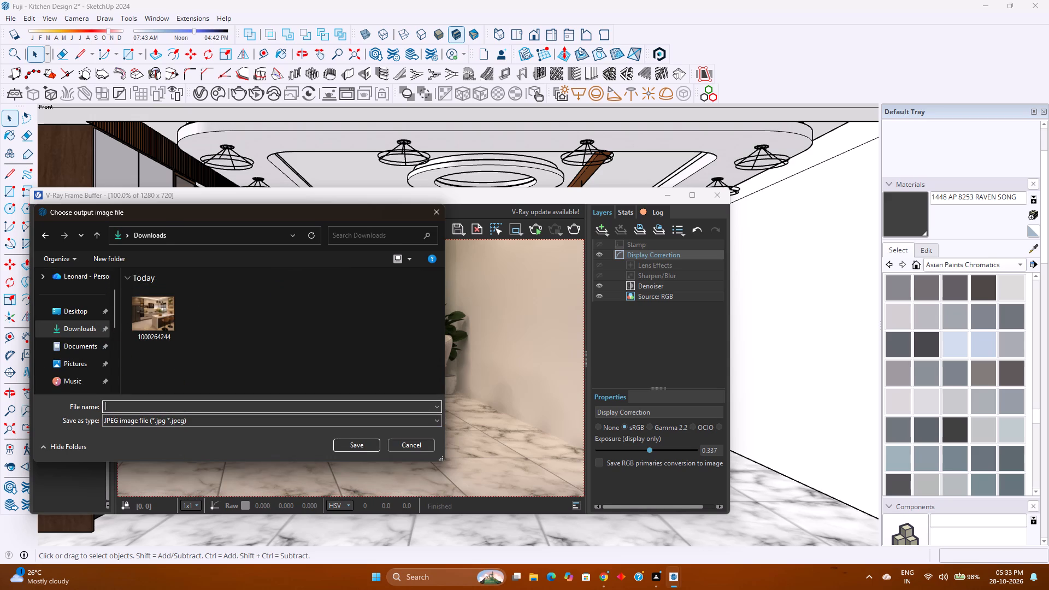
key(1)
key(Return)
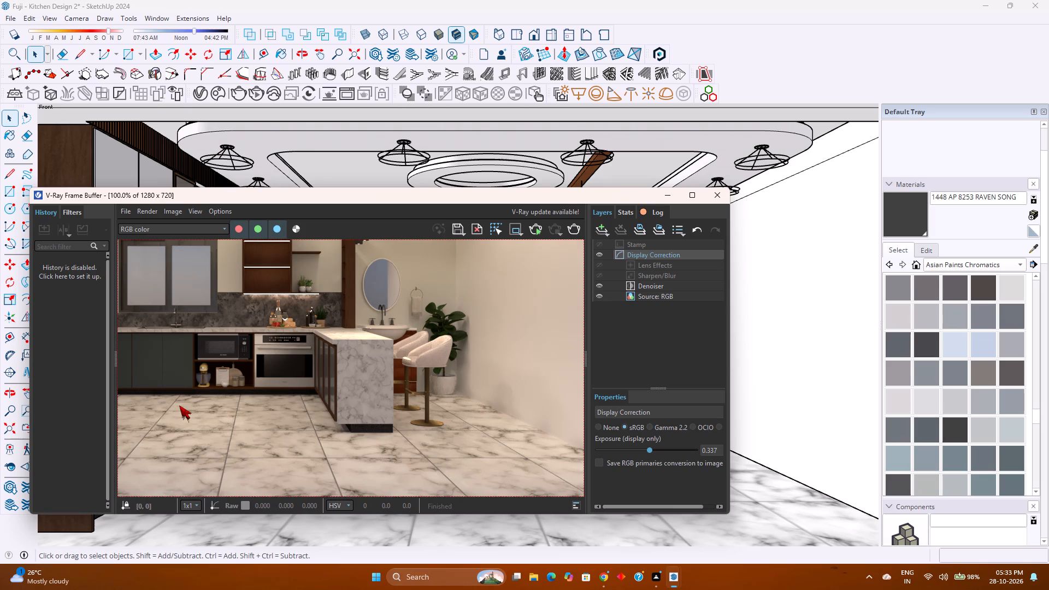
Close the V-Ray Frame Buffer to return to the kitchen model.
scroll(215, 421, down, 1)
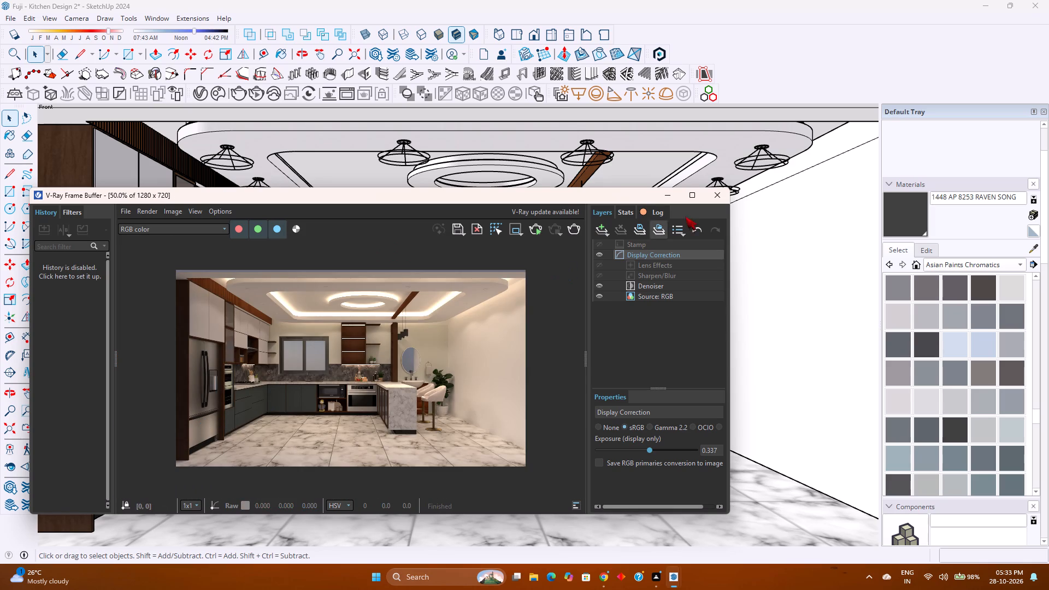
click(717, 194)
double_click(716, 194)
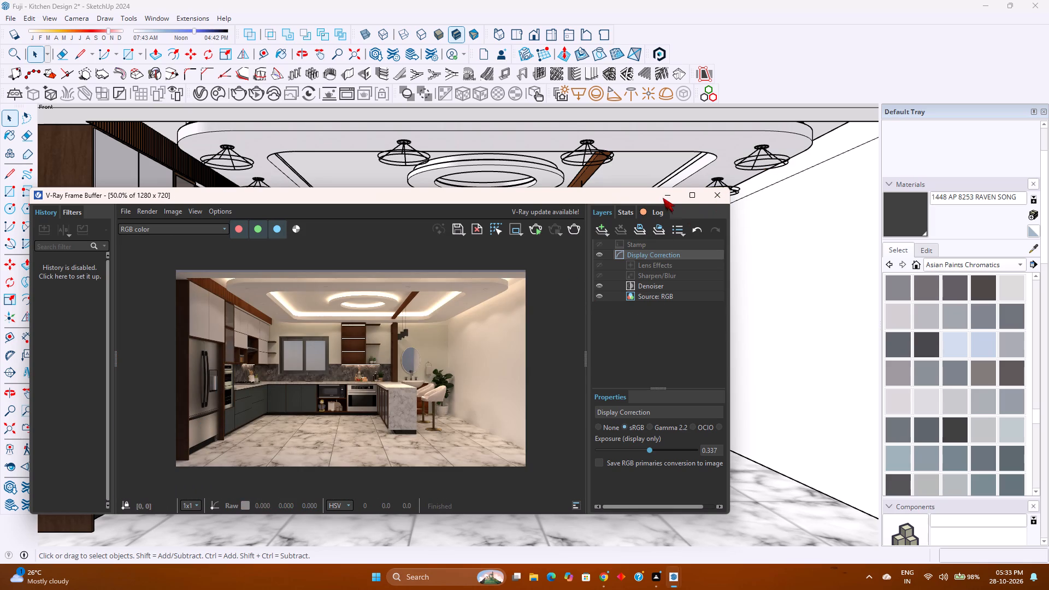
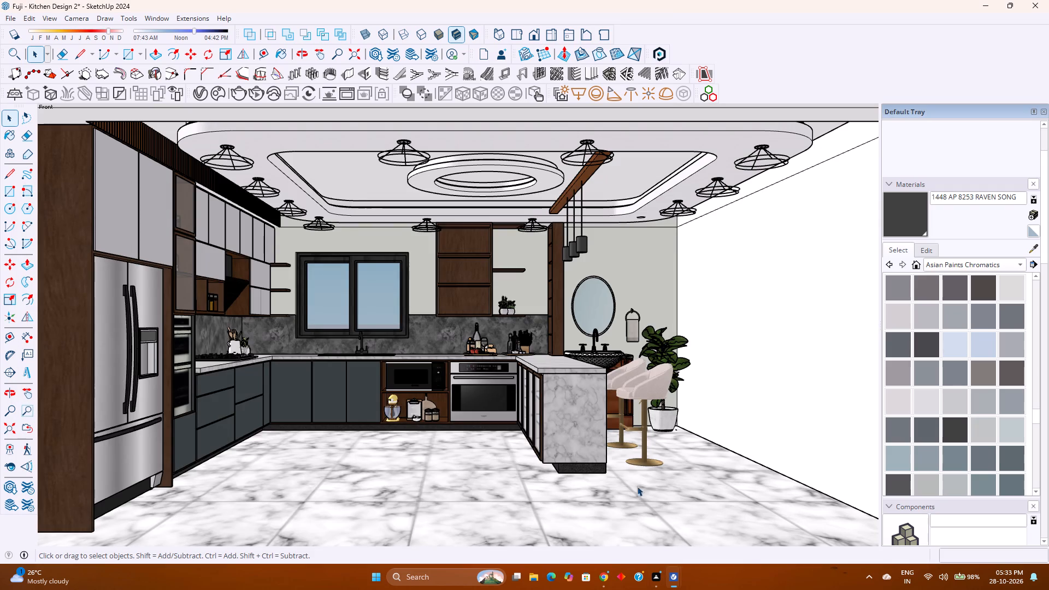
Start a V-Ray production render of the kitchen from an angled view taking in the fridge, island, bar stools and wash basin.
scroll(646, 387, down, 2)
scroll(671, 390, up, 1)
middle_drag(669, 387, 581, 407)
middle_click(581, 407)
scroll(427, 409, up, 2)
shift+middle_drag(415, 410, 461, 394)
shift+middle_click(461, 394)
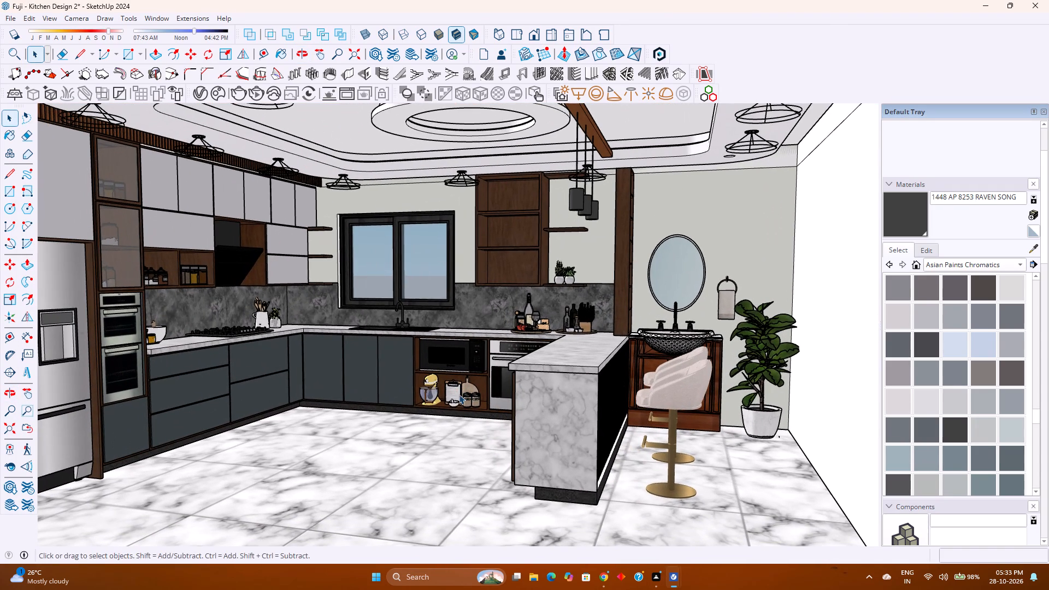
scroll(449, 394, up, 1)
middle_drag(449, 394, 475, 387)
middle_click(475, 387)
middle_drag(475, 387, 450, 398)
middle_click(450, 398)
scroll(456, 391, down, 1)
shift+middle_drag(494, 375, 482, 424)
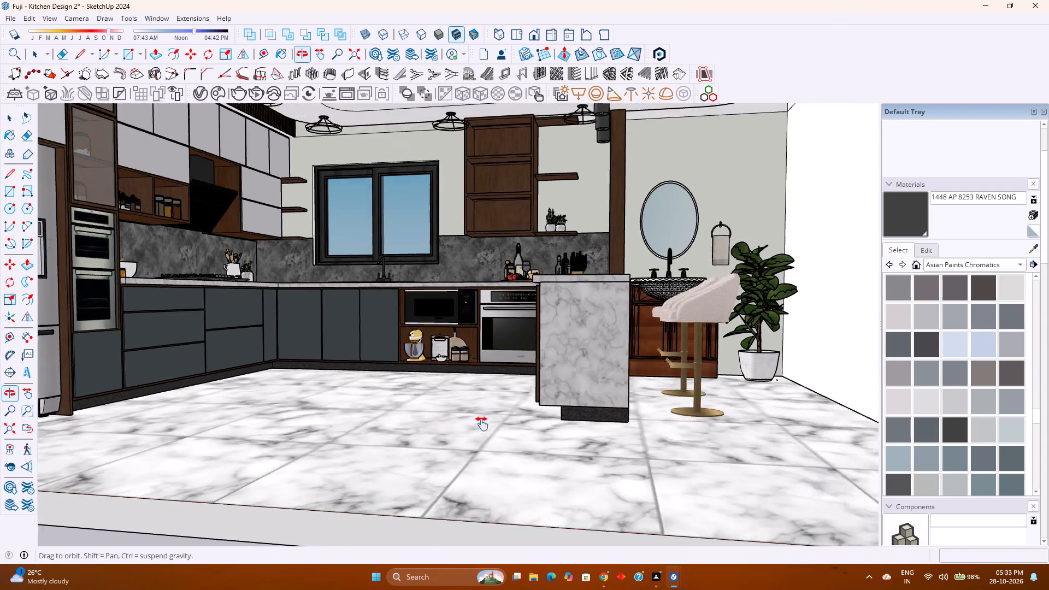
shift+middle_drag(482, 424, 479, 438)
shift+middle_click(479, 438)
middle_drag(522, 404, 489, 424)
shift+middle_drag(412, 414, 507, 402)
shift+middle_click(507, 402)
middle_drag(511, 399, 503, 405)
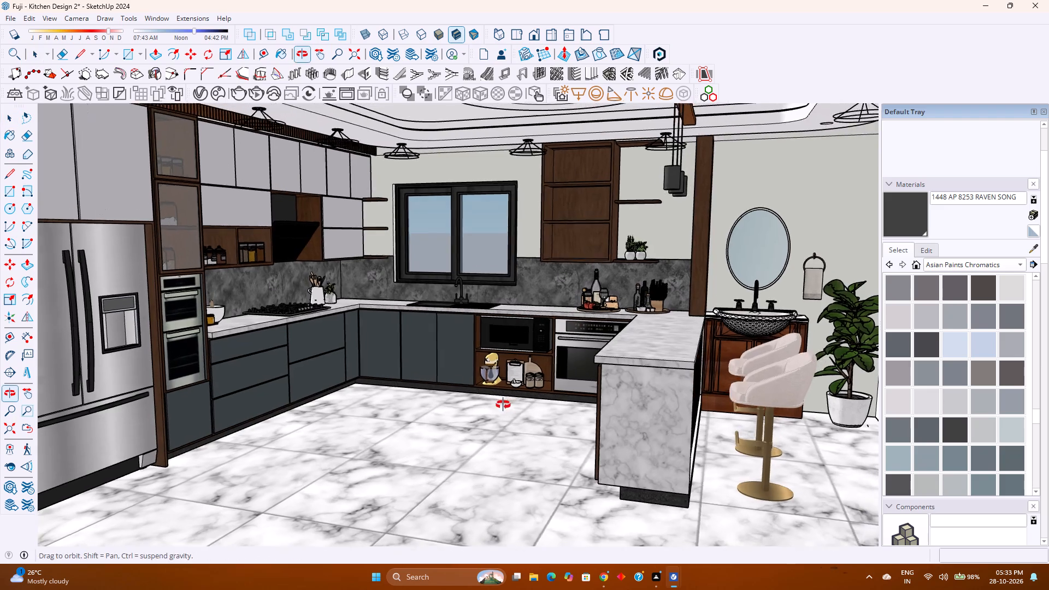
middle_drag(503, 405, 476, 410)
middle_click(476, 410)
shift+middle_drag(468, 405, 501, 402)
shift+middle_click(501, 402)
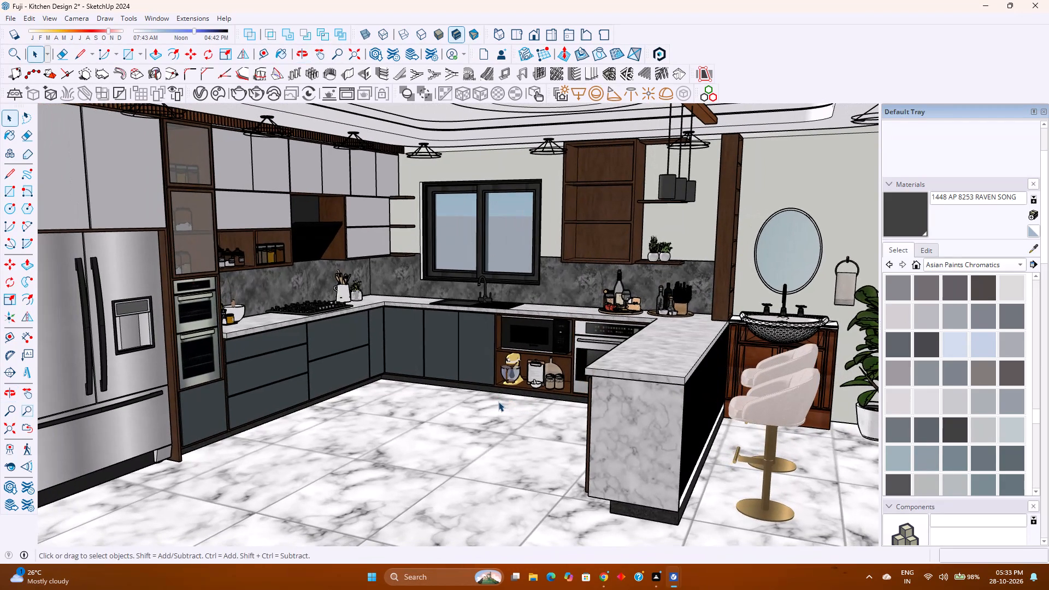
middle_drag(487, 408, 487, 403)
middle_click(487, 403)
middle_click(487, 403)
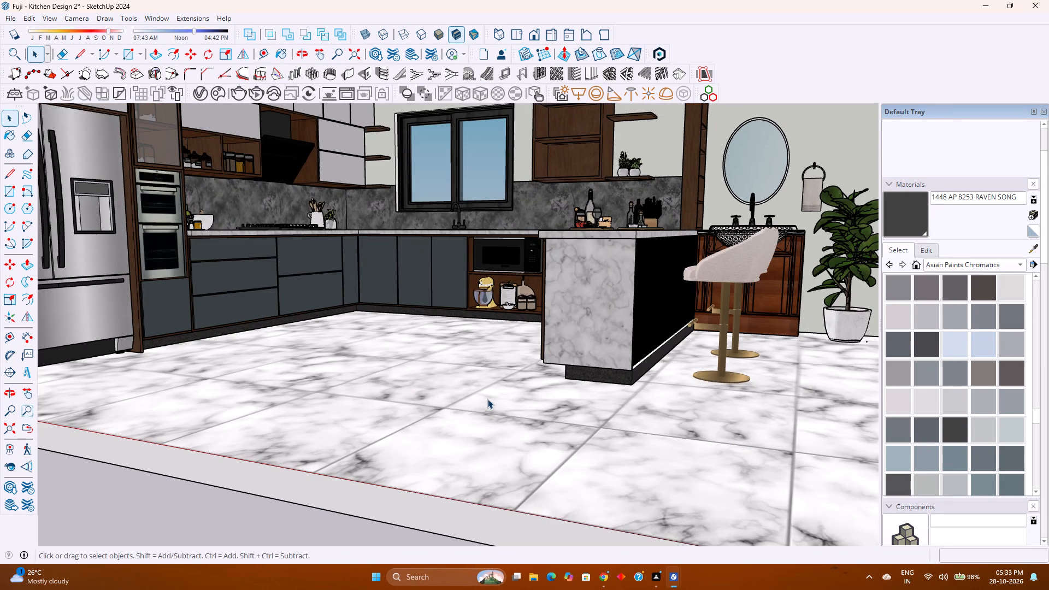
middle_click(487, 400)
shift+middle_drag(522, 379, 493, 473)
shift+middle_click(493, 473)
shift+middle_drag(546, 386, 543, 402)
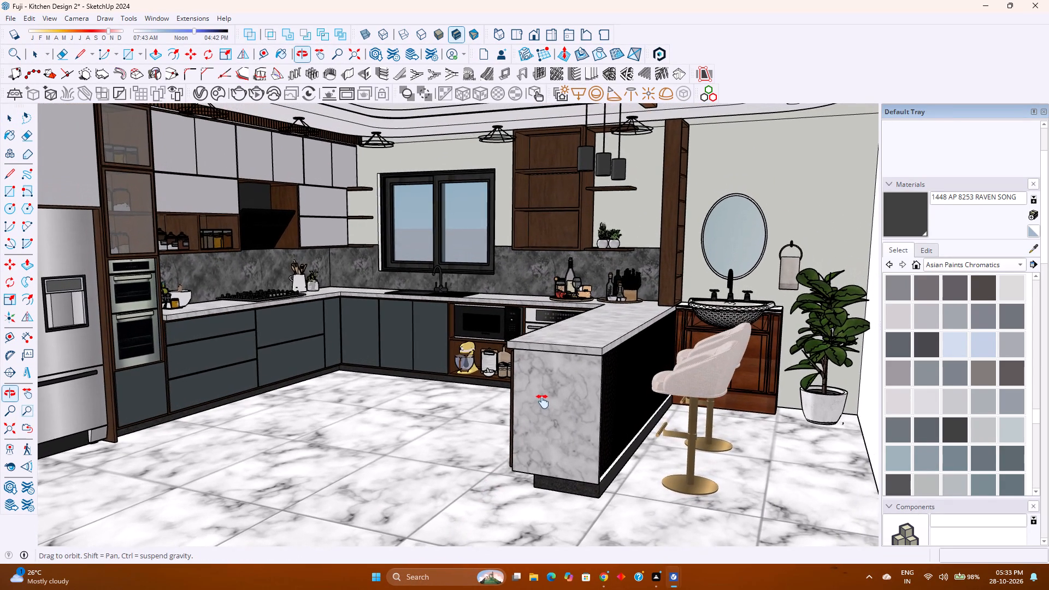
shift+middle_drag(543, 402, 542, 402)
shift+middle_click(542, 402)
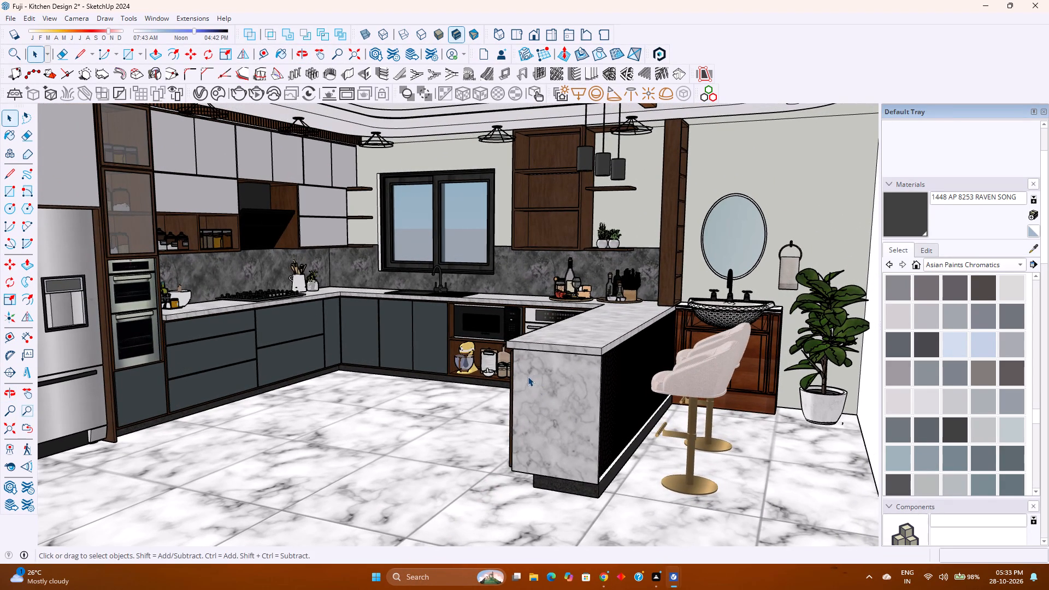
middle_drag(535, 381, 525, 382)
shift+middle_drag(522, 381, 576, 395)
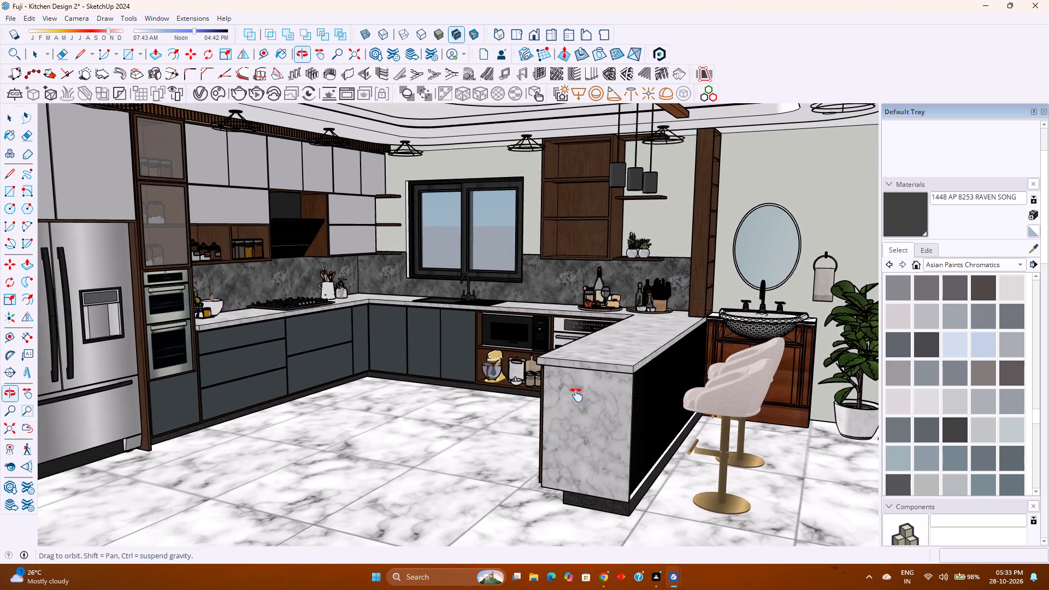
shift+middle_drag(576, 395, 580, 403)
shift+middle_click(580, 403)
middle_drag(565, 408, 567, 401)
middle_click(567, 401)
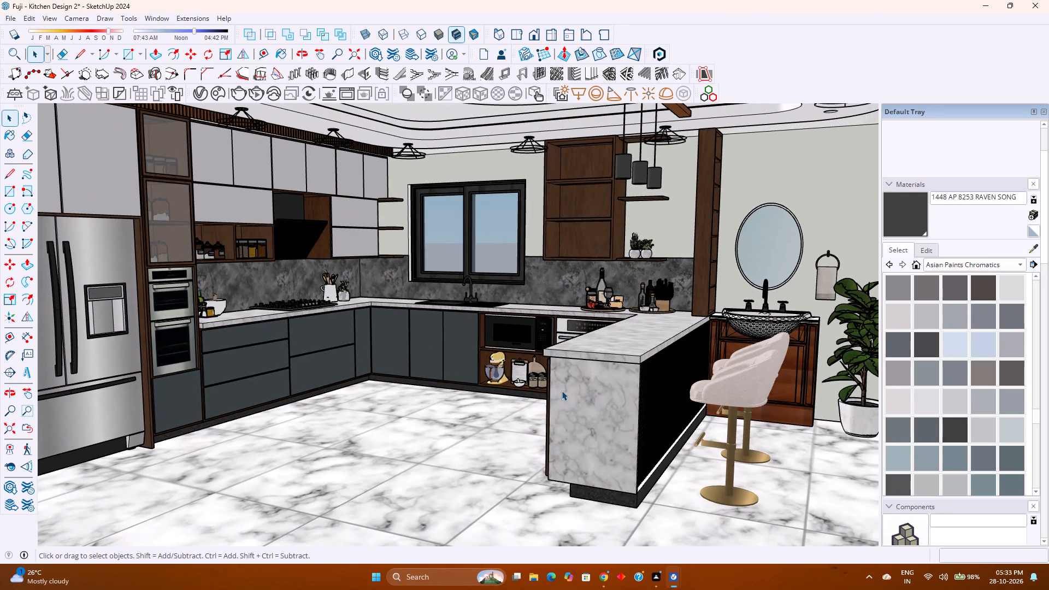
scroll(314, 302, down, 2)
scroll(314, 302, up, 1)
shift+middle_drag(347, 294, 348, 294)
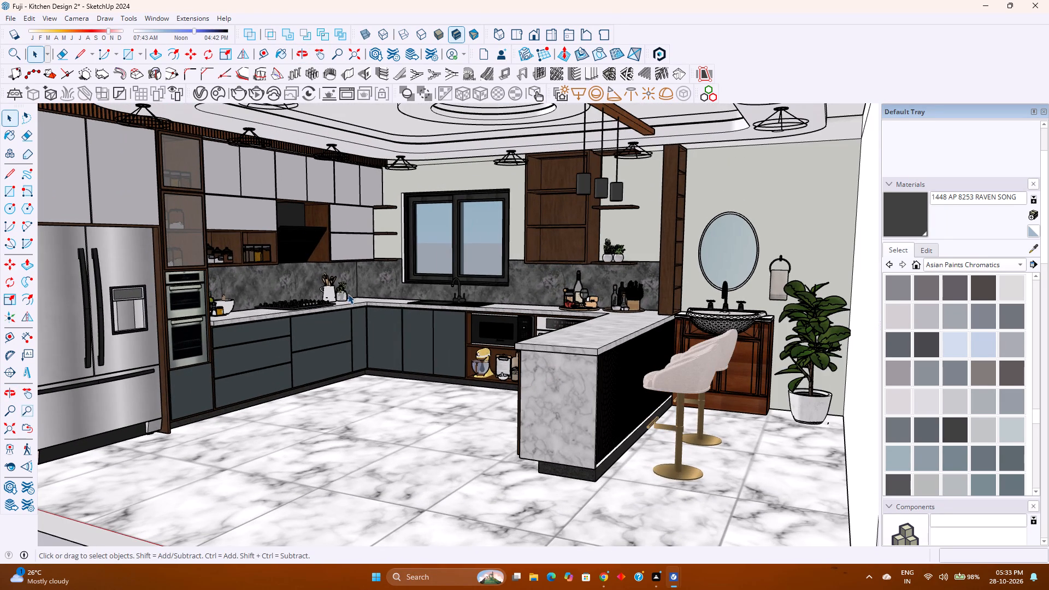
shift+middle_drag(348, 294, 347, 306)
middle_drag(345, 344, 350, 329)
shift+middle_click(350, 329)
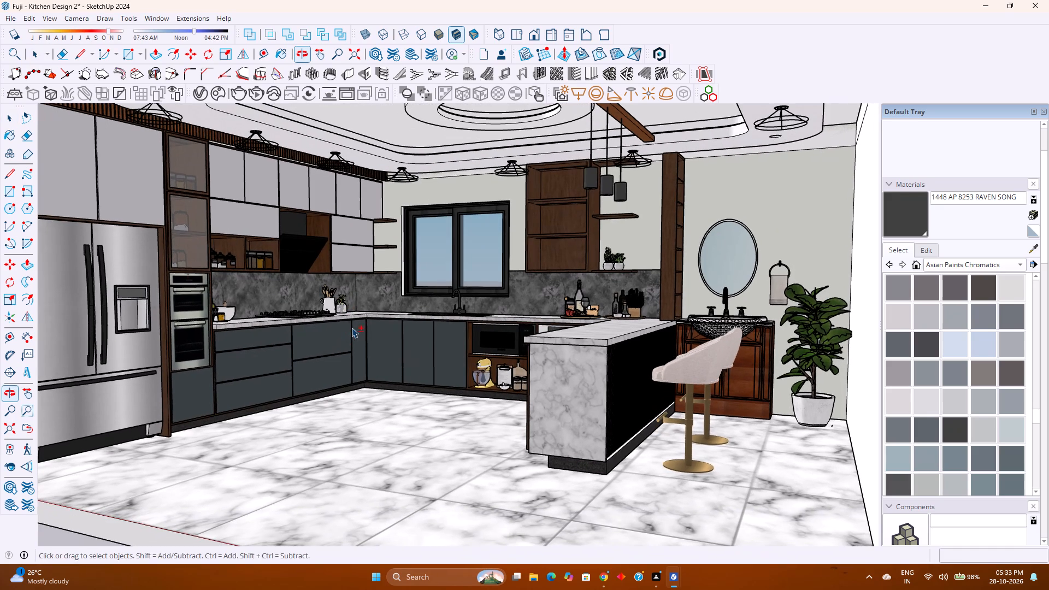
scroll(357, 325, up, 1)
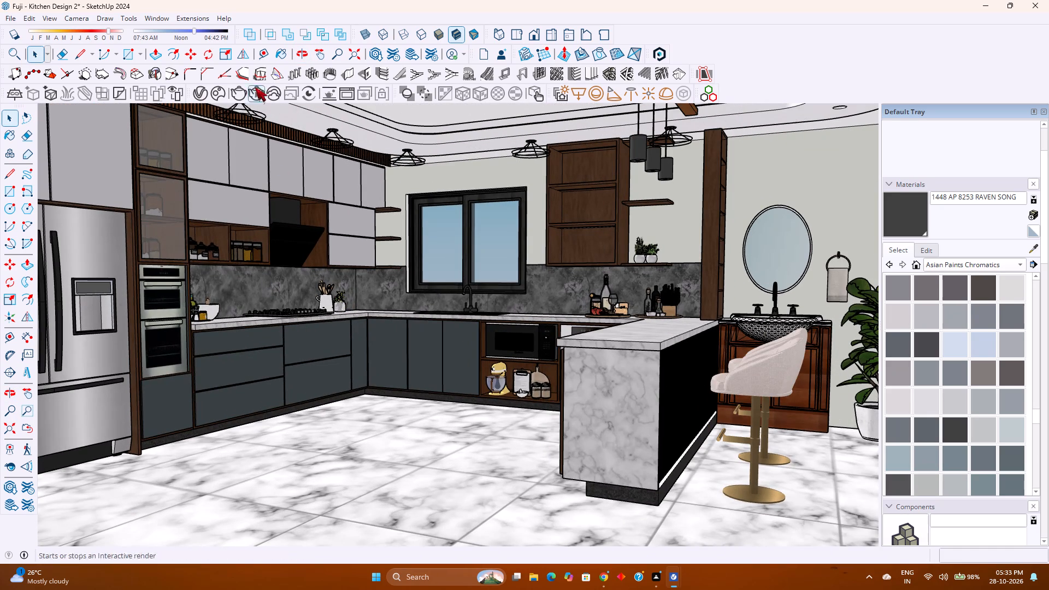
click(241, 93)
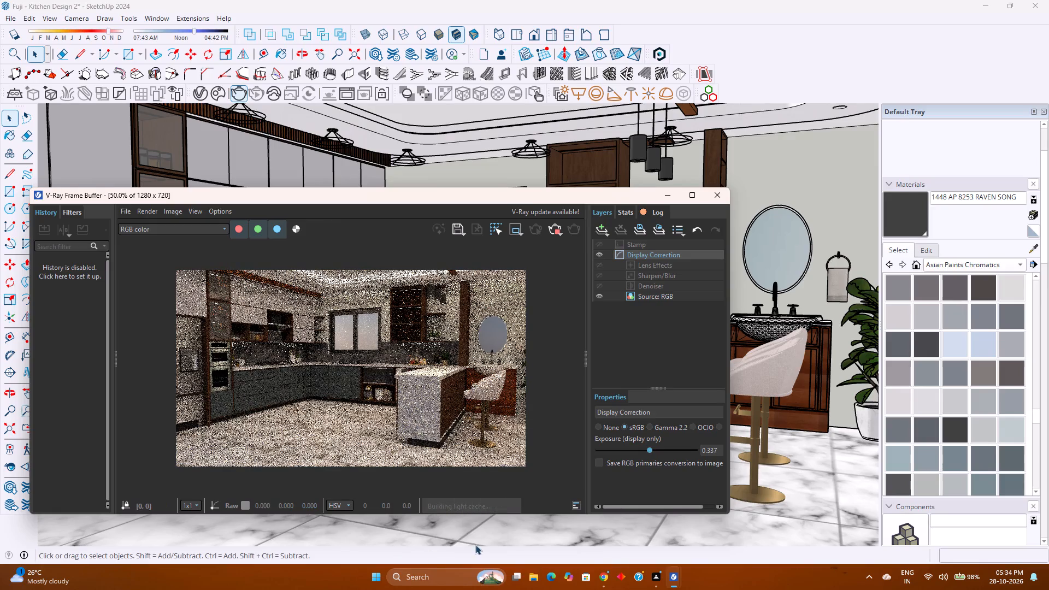
Switch to ChatGPT in Chrome and attach the kitchen render image 1 from Downloads to the Realstic Render Chei chat.
click(602, 581)
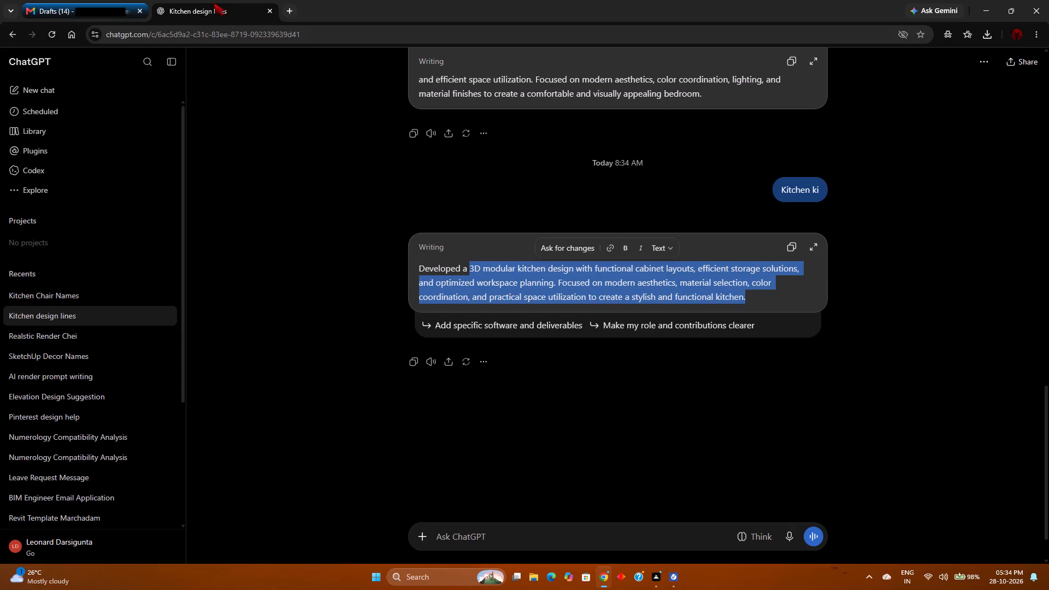
click(50, 332)
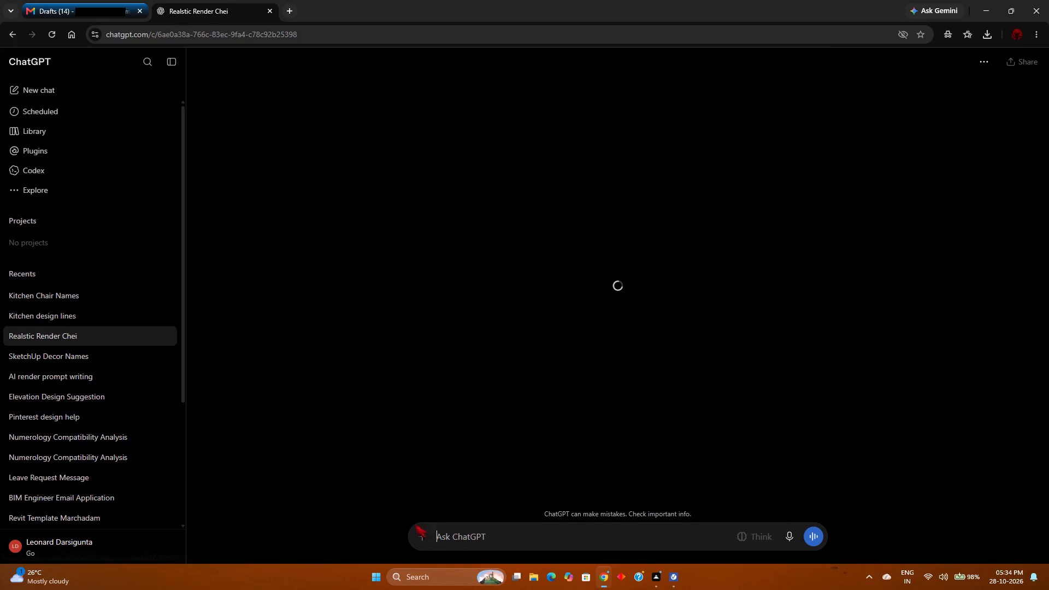
click(422, 535)
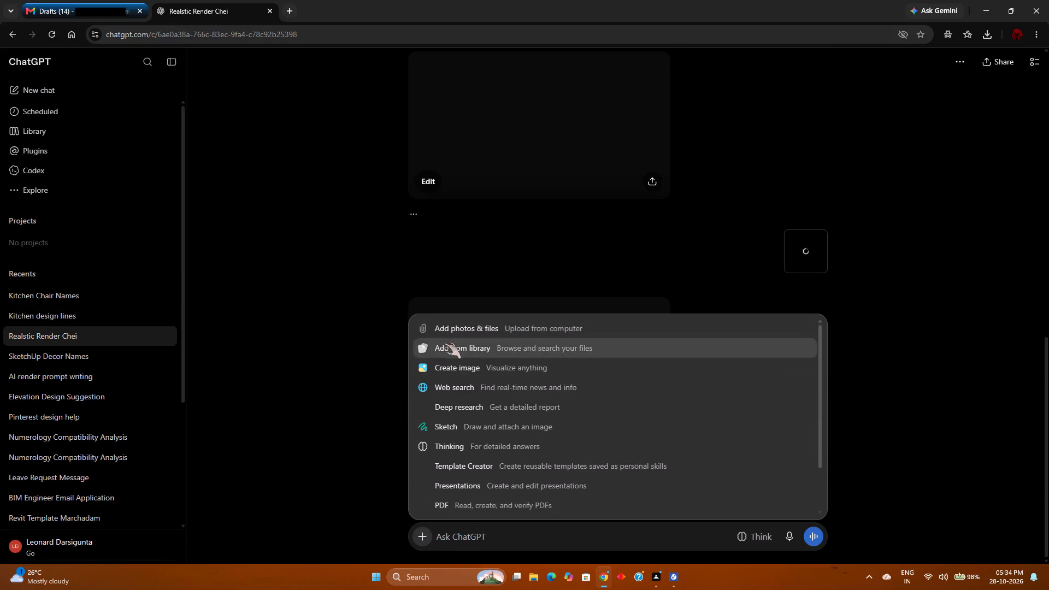
click(456, 333)
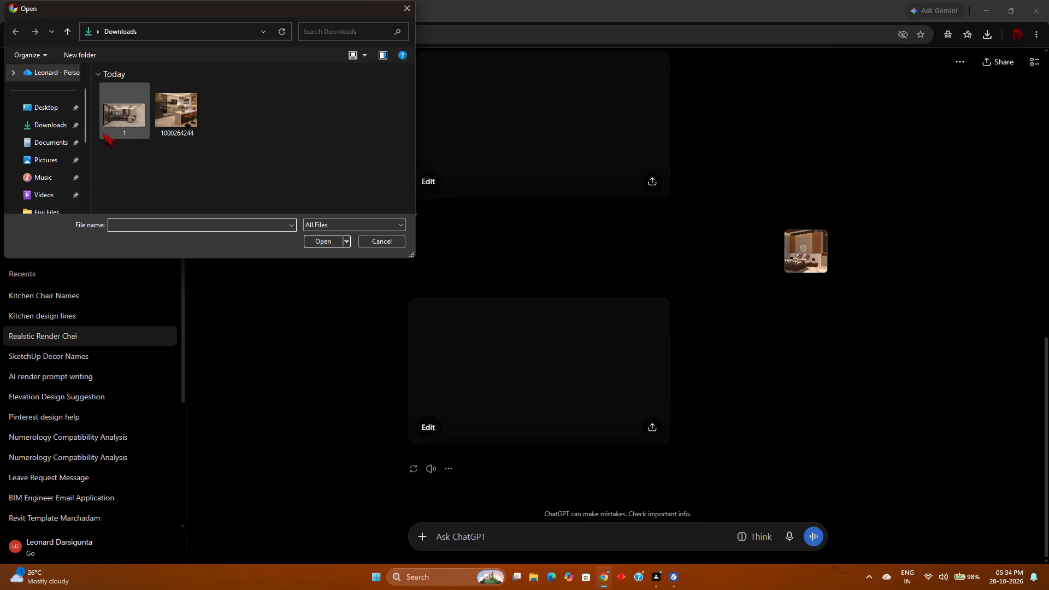
click(103, 132)
click(319, 240)
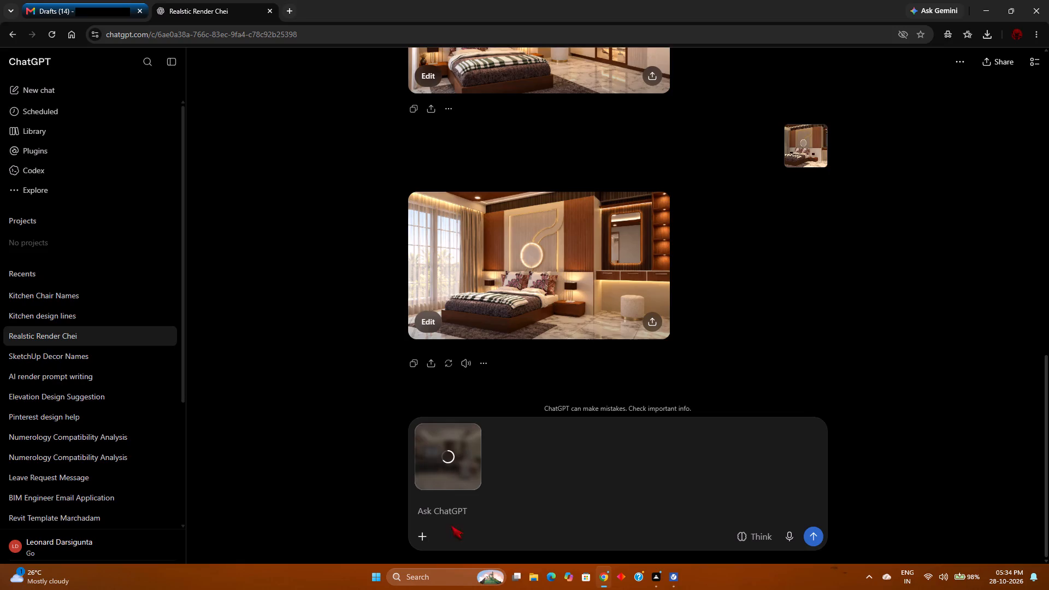
Send the prompt "render chei dhini enscspe laga" with the attached kitchen image, and return to the V-Ray render.
click(466, 512)
text(render chei n)
key(BackSpace)
text(dhini enscspe laga)
key(Return)
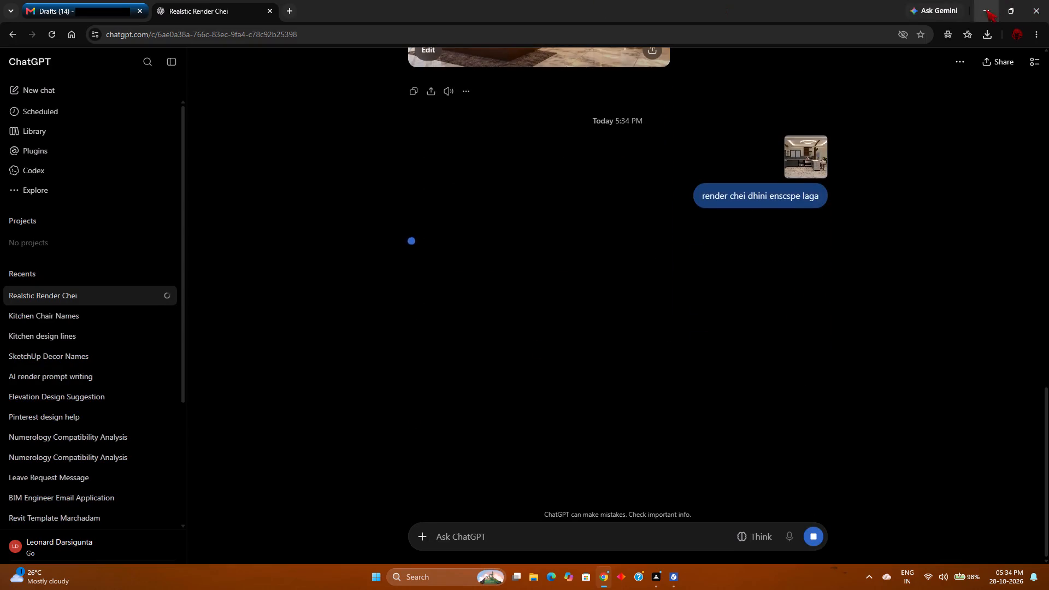
click(986, 9)
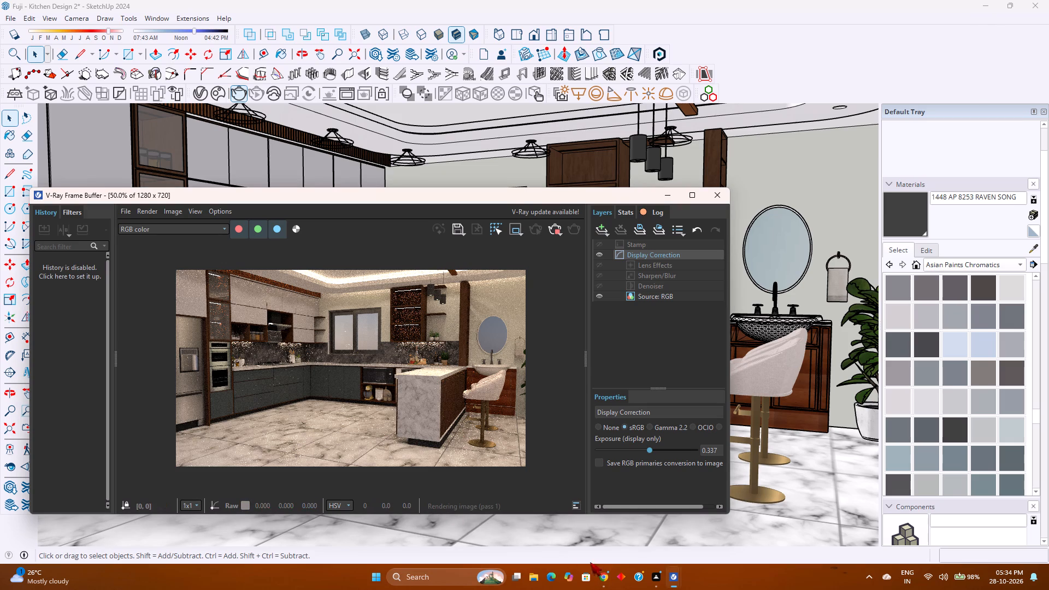
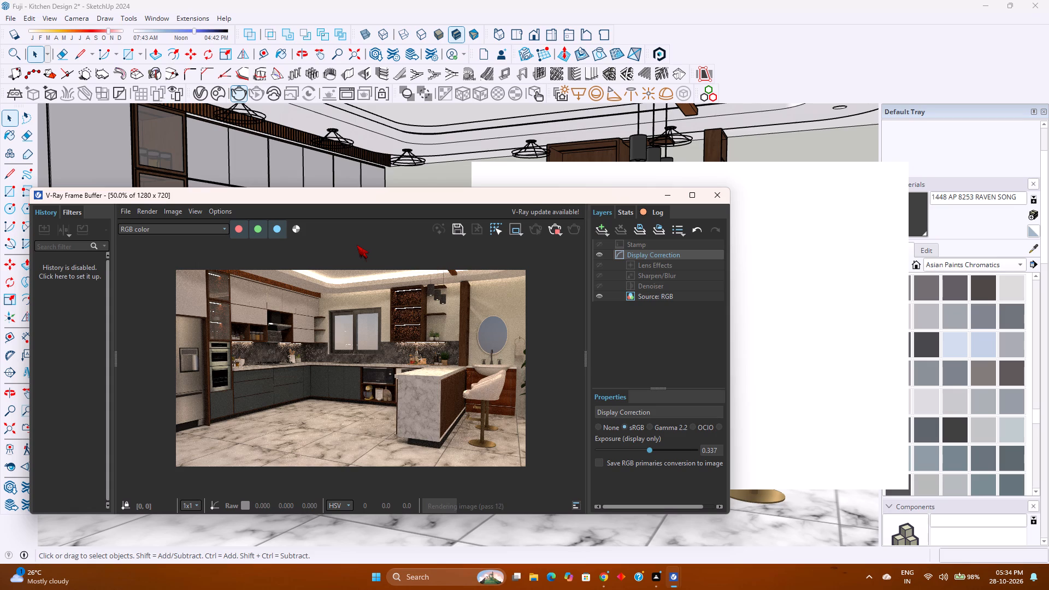
Inspect the in-progress V-Ray render up close and as a whole, checking the island, bar stools, base cabinets and wash basin.
scroll(456, 408, up, 2)
scroll(456, 408, down, 2)
scroll(456, 408, up, 2)
scroll(456, 408, down, 2)
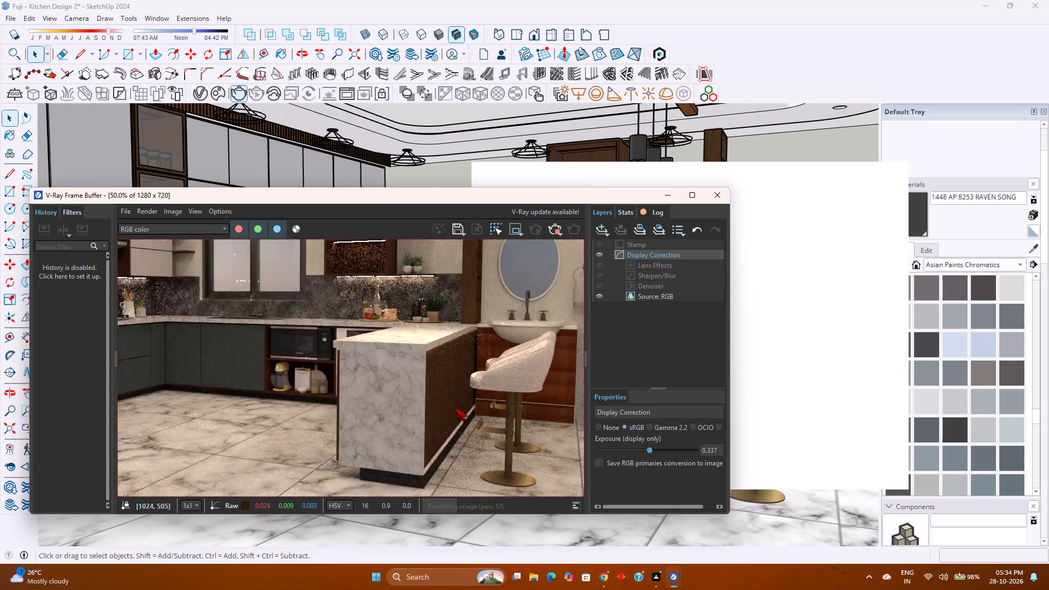
scroll(456, 406, down, 1)
scroll(456, 406, up, 1)
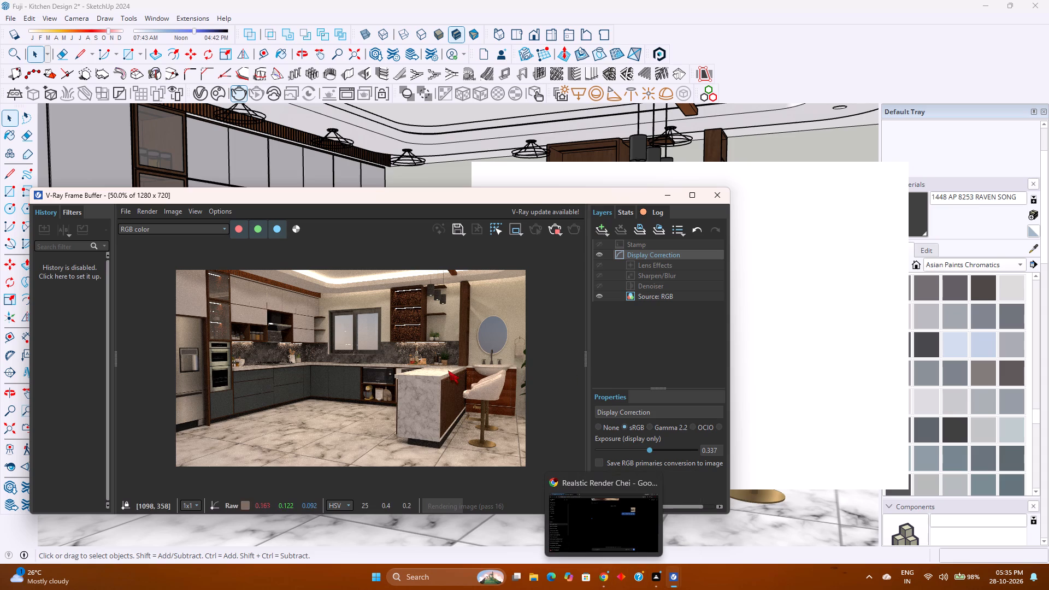
scroll(410, 391, up, 1)
scroll(410, 391, down, 2)
scroll(410, 391, up, 2)
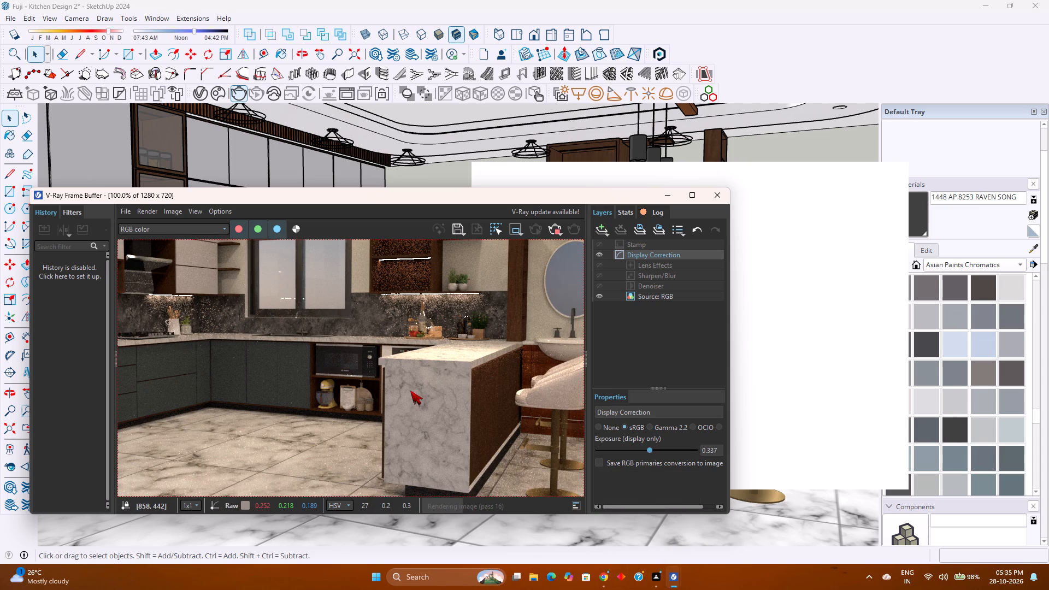
scroll(410, 391, down, 1)
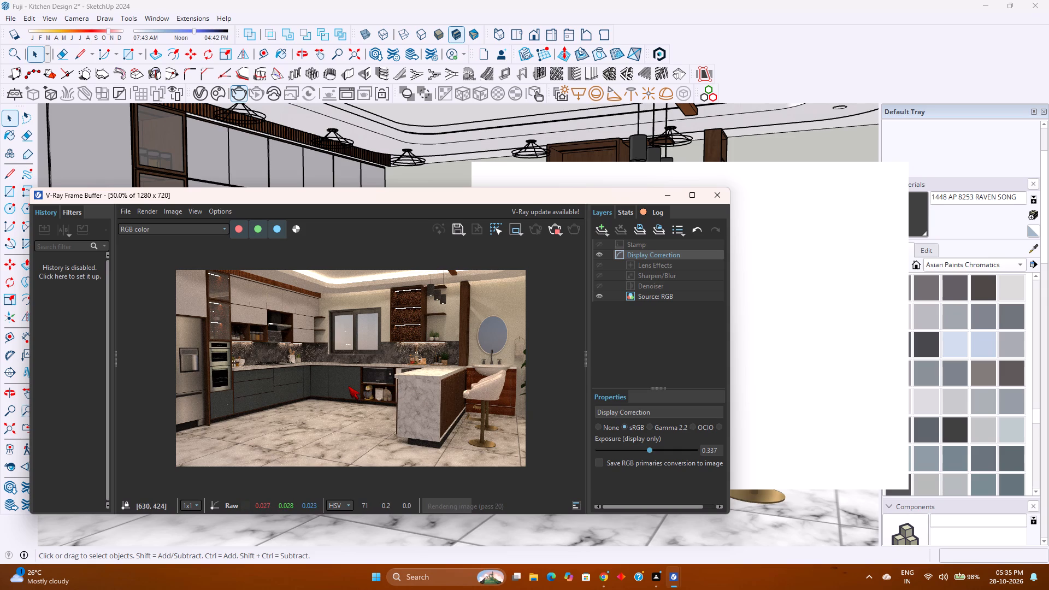
scroll(348, 386, down, 1)
scroll(348, 386, up, 1)
scroll(348, 386, down, 1)
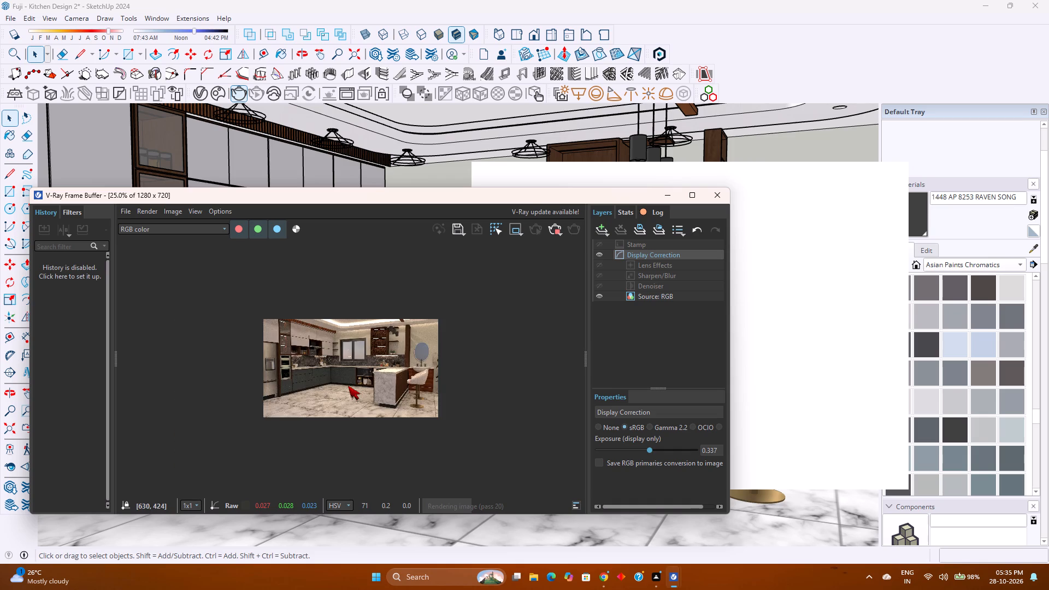
scroll(348, 386, up, 1)
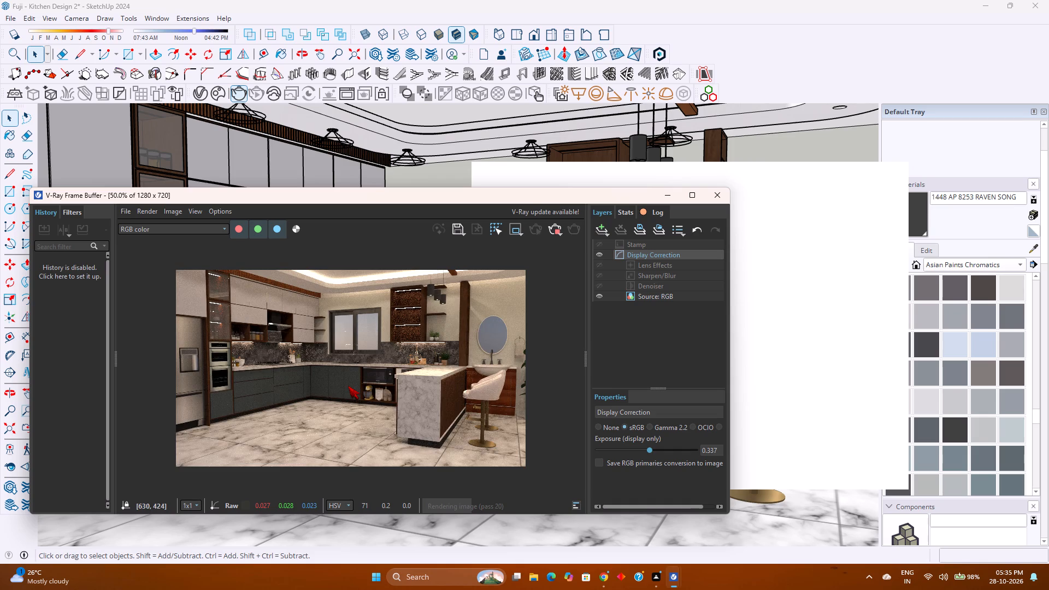
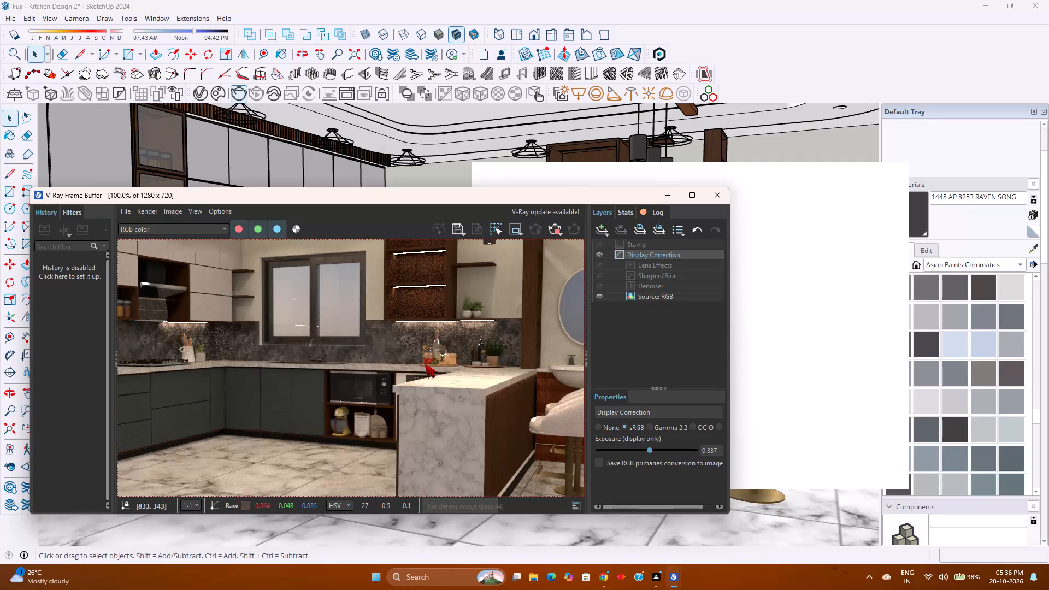
Examine the progressing V-Ray render up close and as a whole, checking the under-cabinet lighting, backsplash, island and wash basin area.
scroll(428, 364, down, 2)
scroll(428, 364, up, 2)
scroll(428, 364, down, 1)
scroll(428, 364, up, 2)
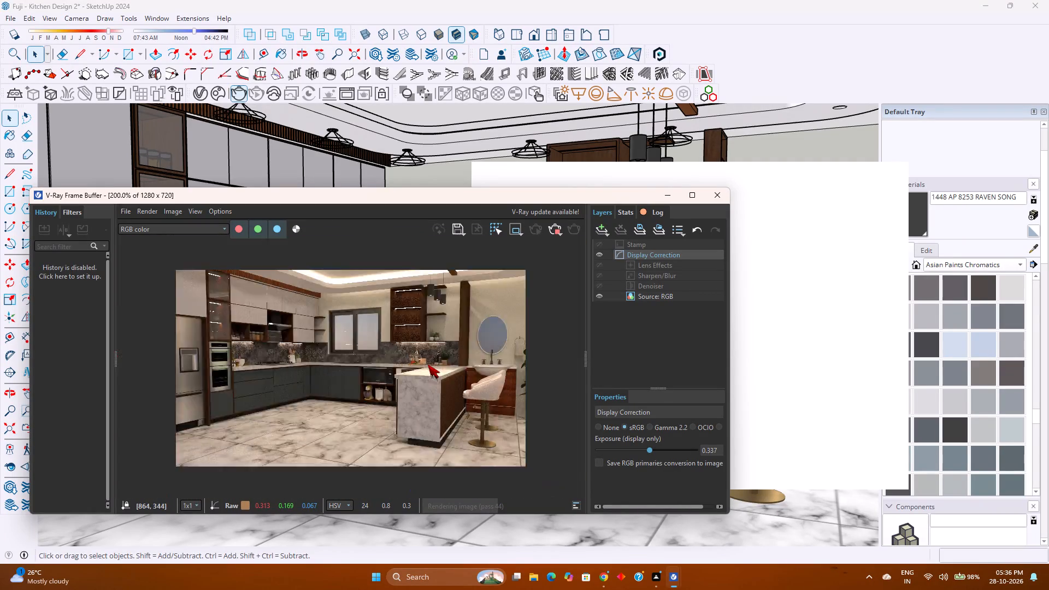
scroll(428, 364, down, 2)
scroll(428, 364, up, 1)
scroll(428, 364, down, 3)
scroll(428, 364, up, 4)
scroll(428, 364, down, 1)
scroll(428, 364, up, 1)
scroll(428, 364, down, 1)
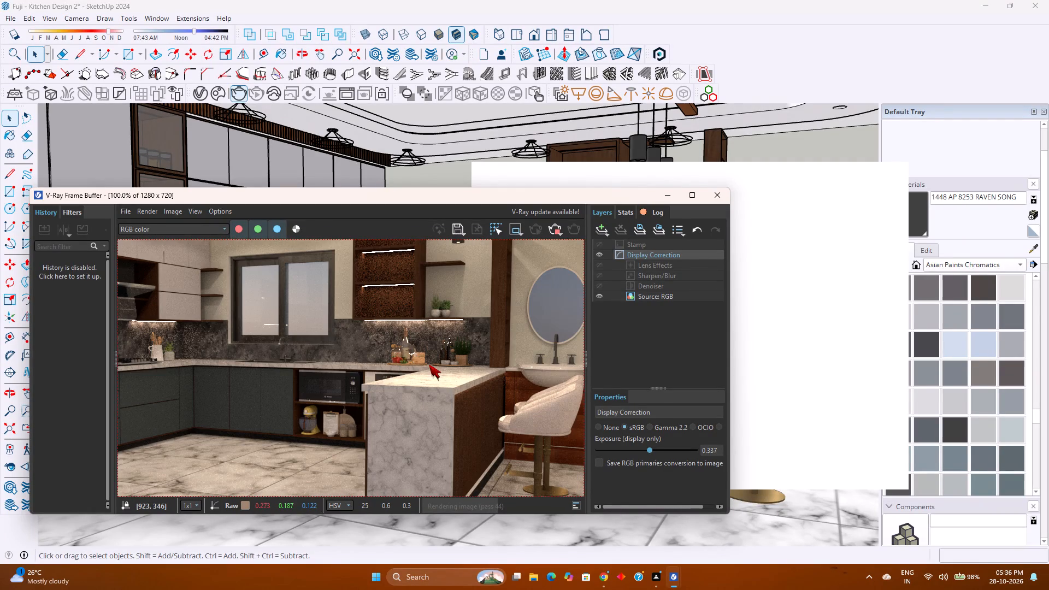
scroll(429, 364, up, 2)
scroll(429, 364, down, 5)
scroll(429, 363, up, 3)
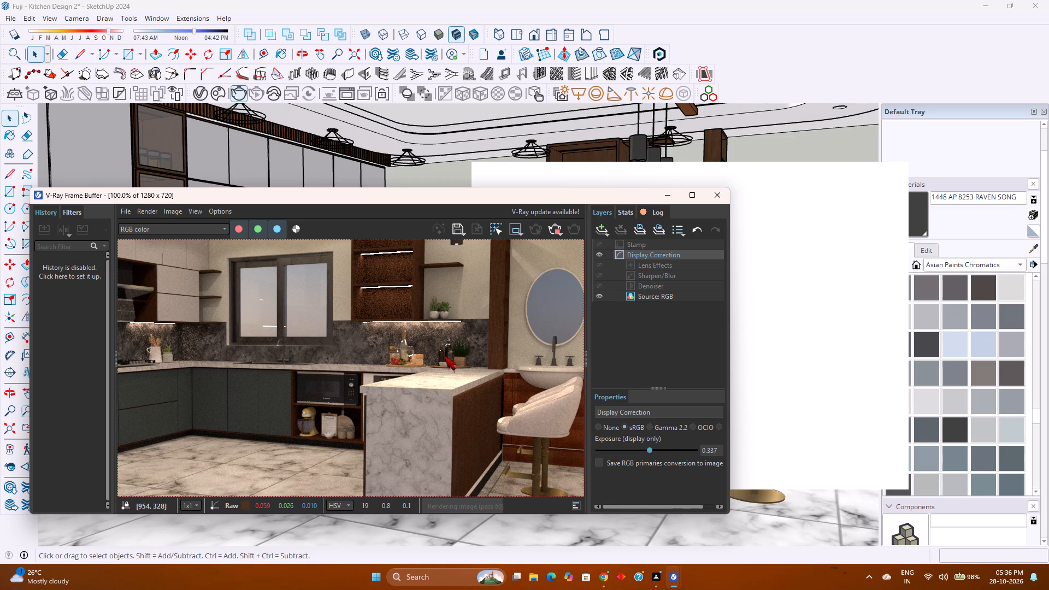
scroll(445, 356, down, 2)
scroll(445, 356, up, 1)
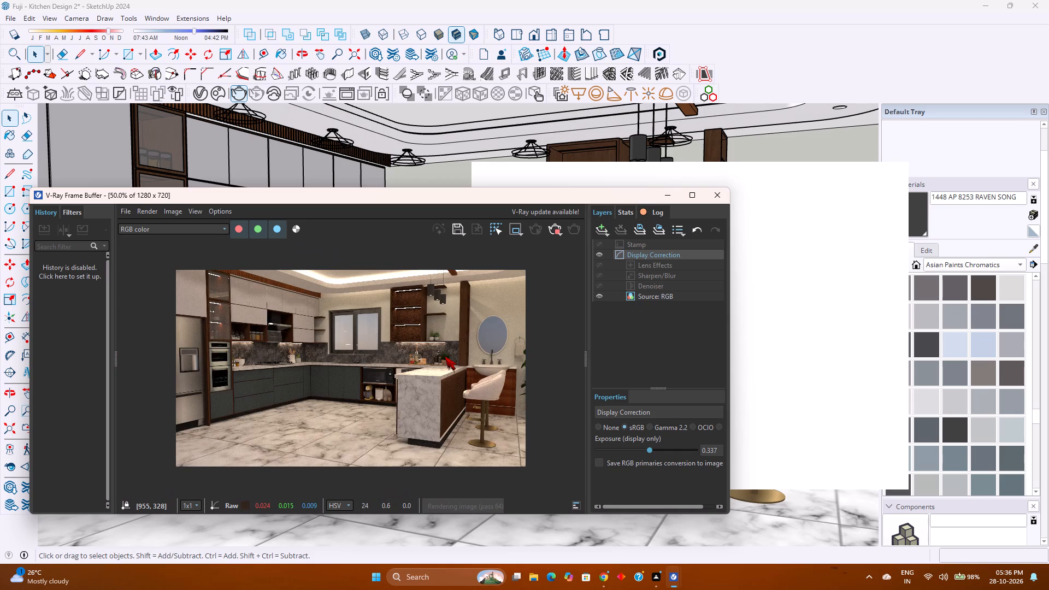
scroll(445, 356, up, 1)
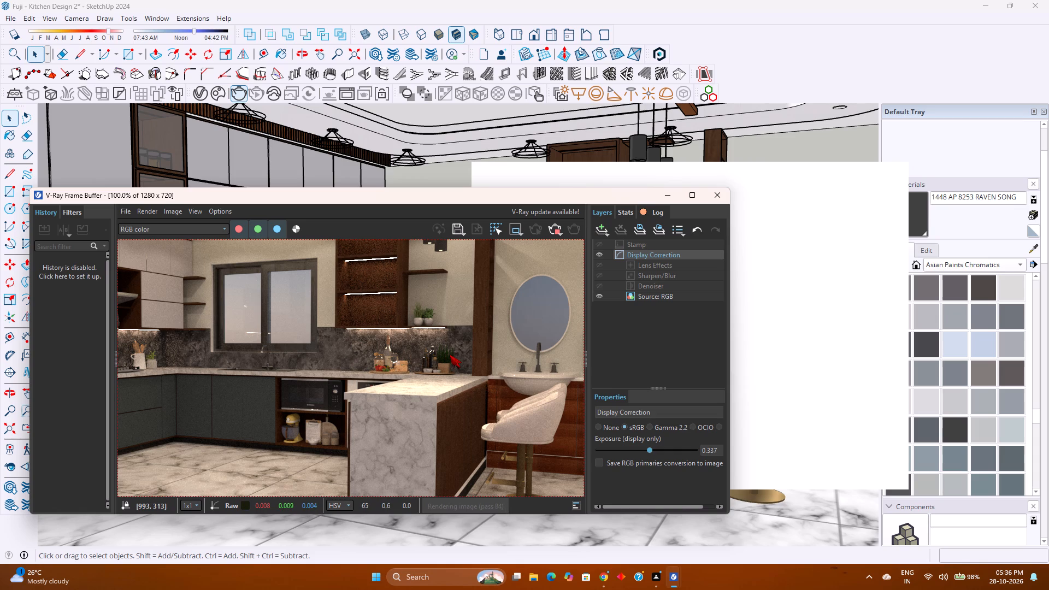
scroll(450, 355, up, 1)
scroll(450, 355, down, 3)
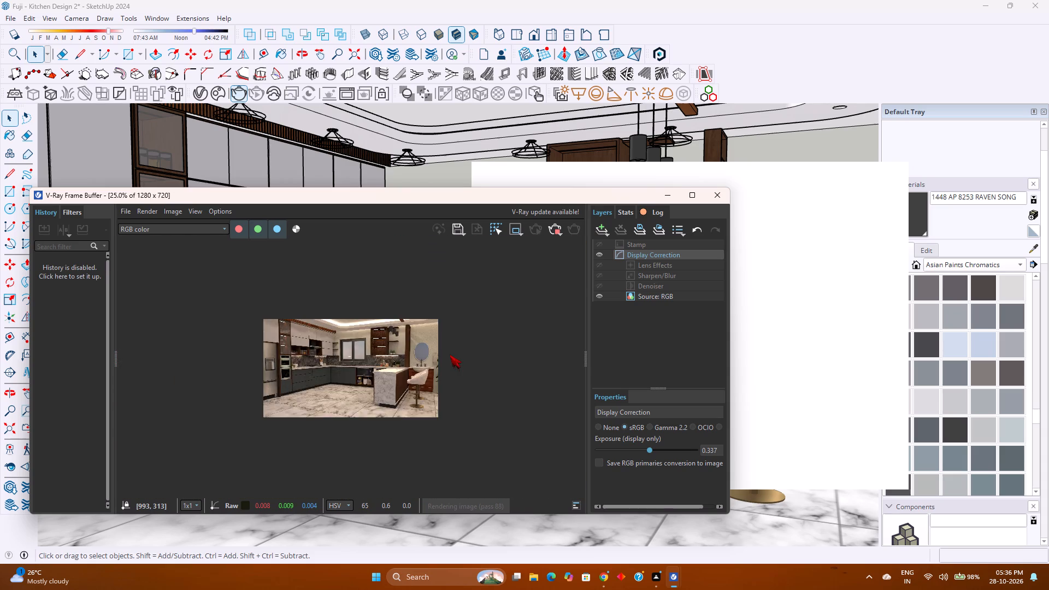
scroll(450, 355, up, 2)
scroll(450, 355, down, 1)
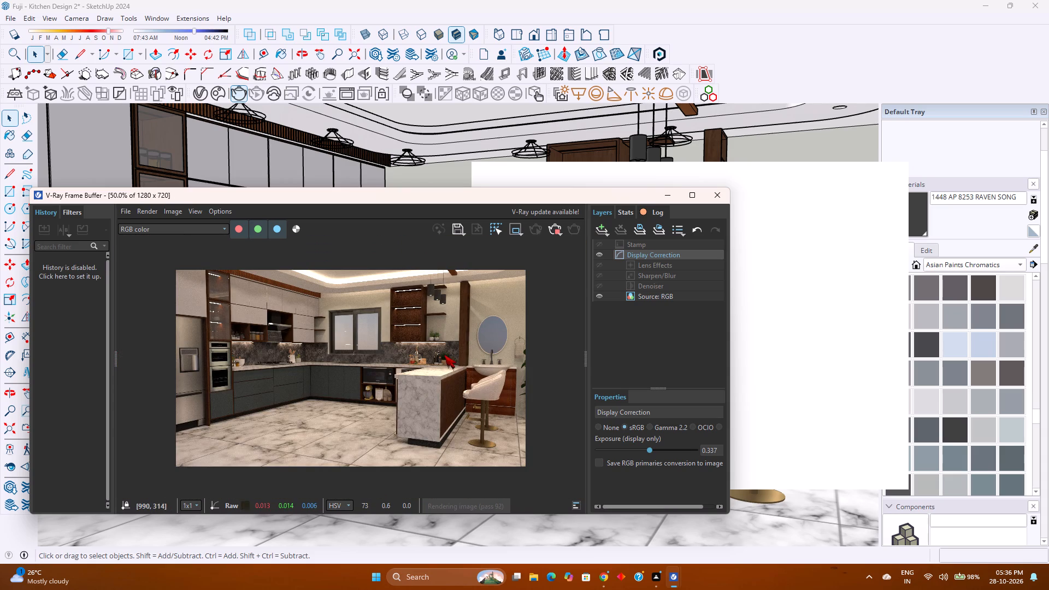
scroll(248, 398, up, 1)
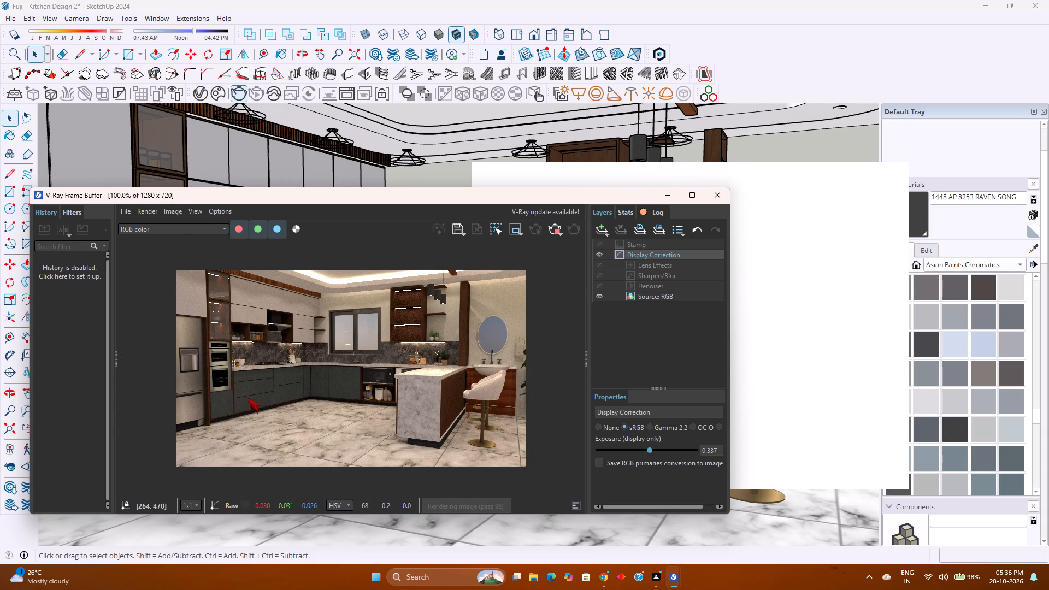
scroll(248, 398, up, 1)
scroll(250, 384, down, 2)
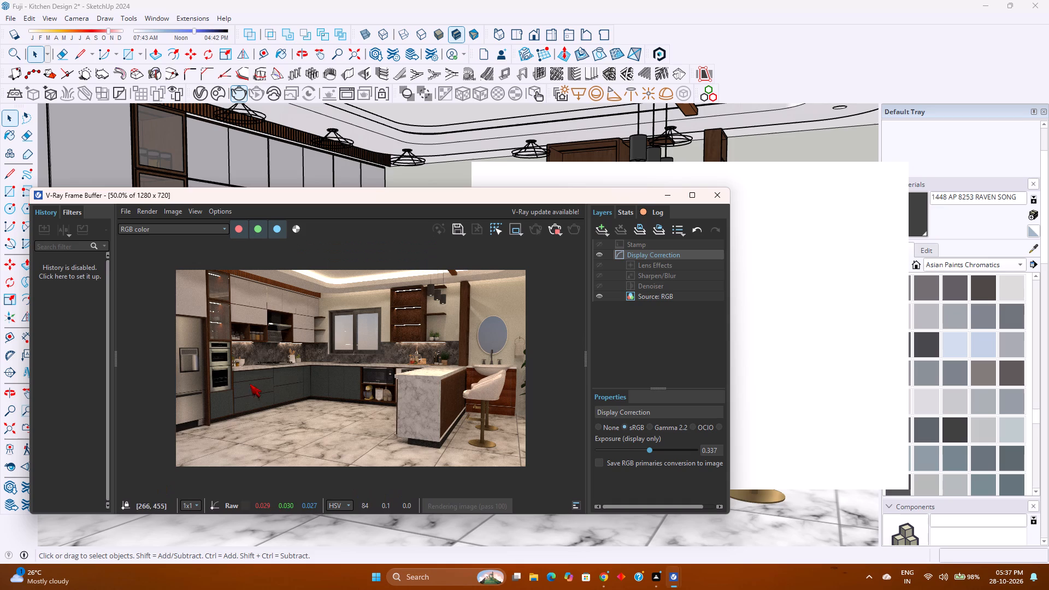
scroll(460, 338, up, 1)
scroll(459, 339, down, 1)
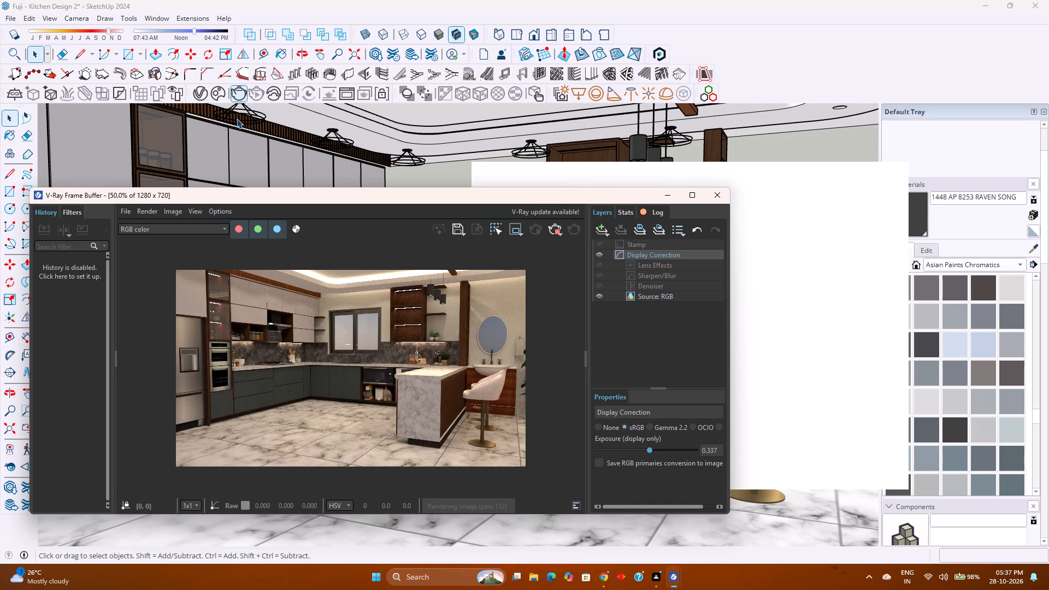
scroll(458, 418, up, 1)
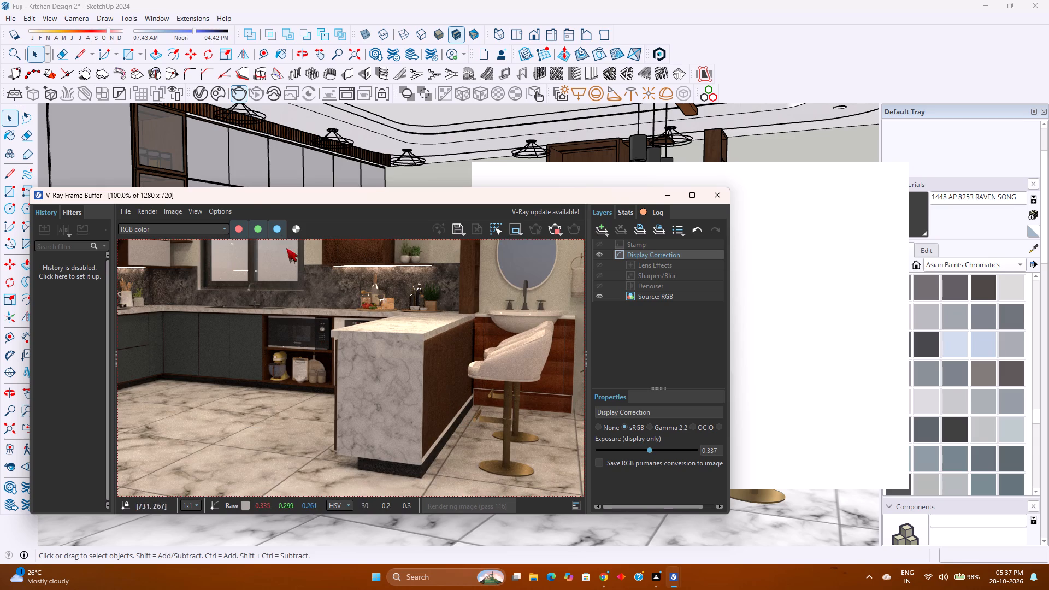
Open the V-Ray Asset Editor and look through the scene's materials for the counter light material.
click(201, 94)
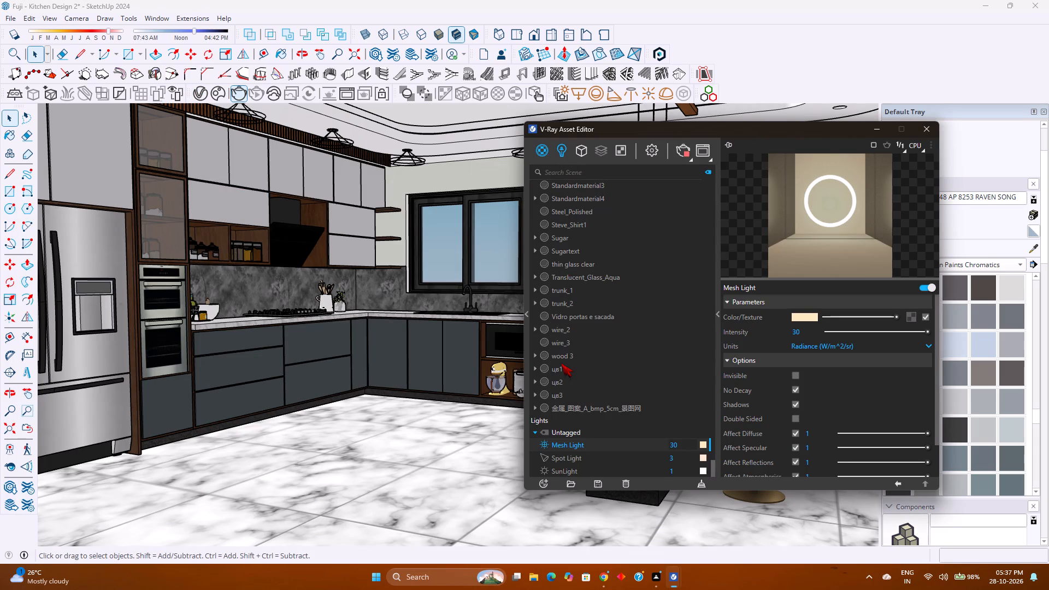
scroll(562, 363, up, 5)
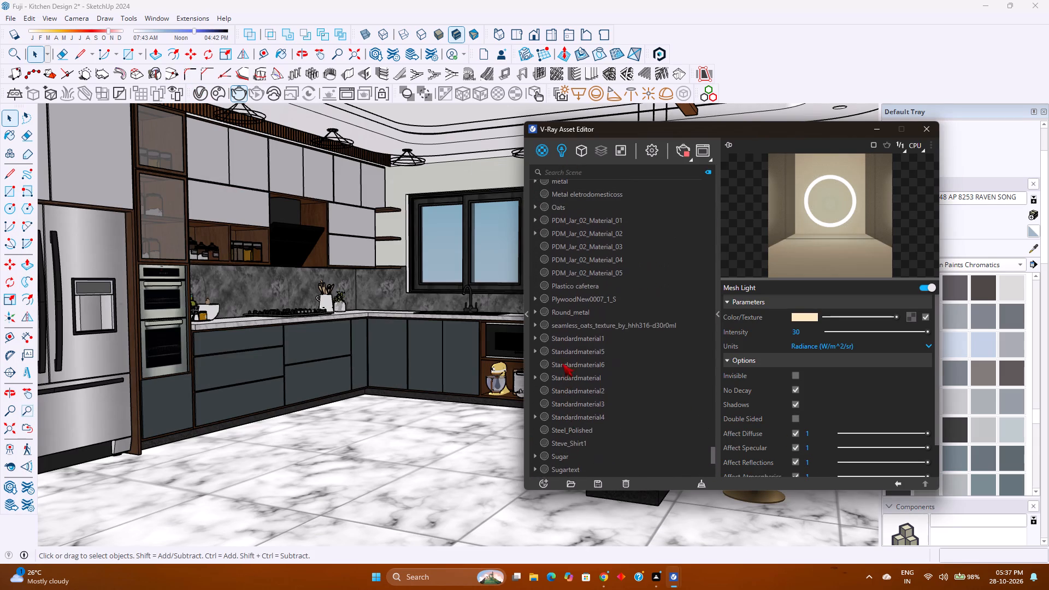
scroll(562, 363, up, 8)
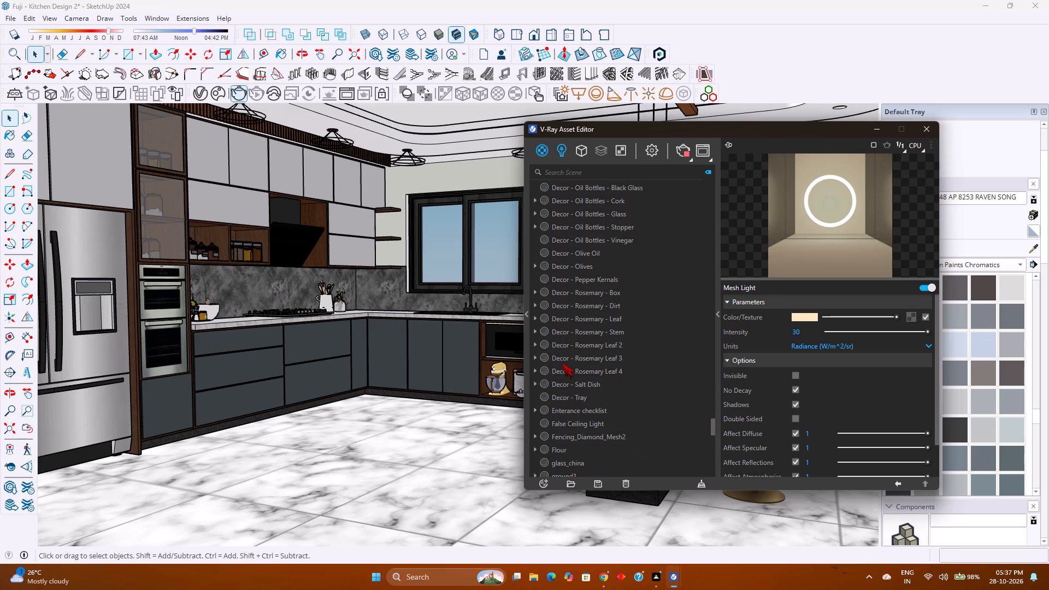
scroll(562, 365, down, 19)
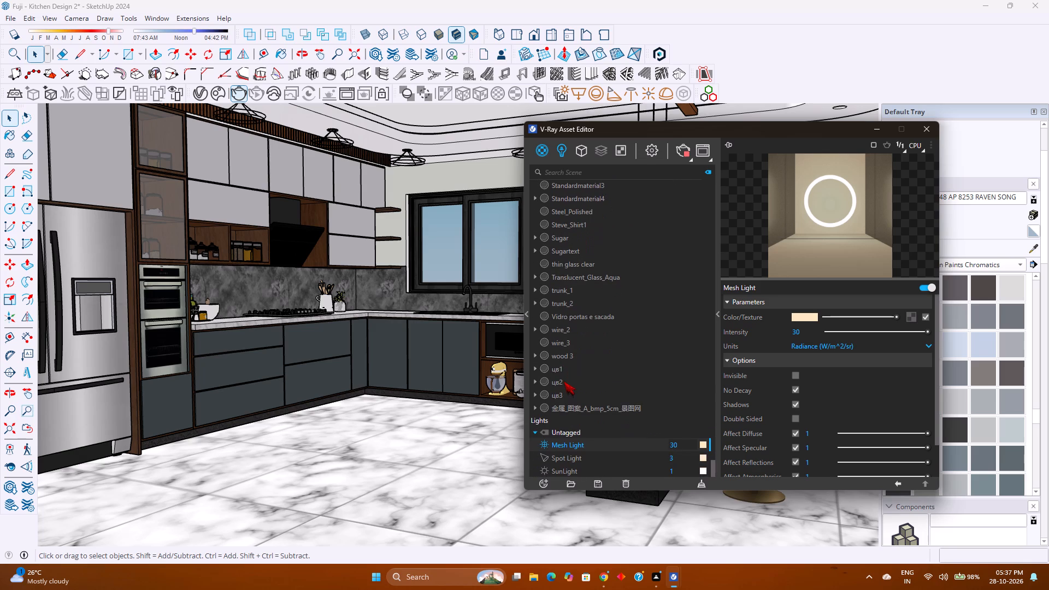
scroll(568, 388, up, 7)
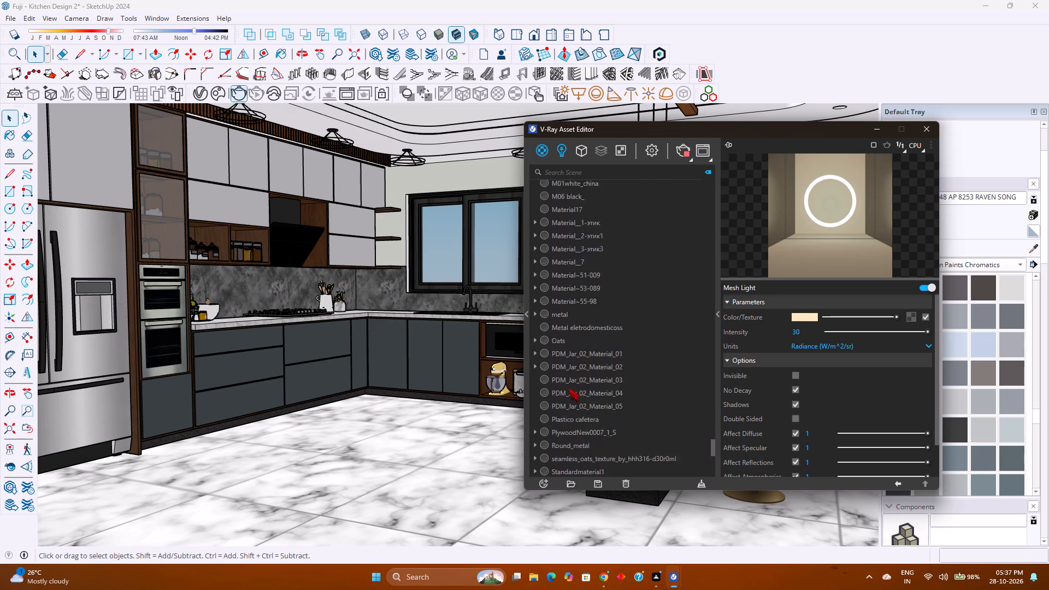
scroll(568, 388, up, 12)
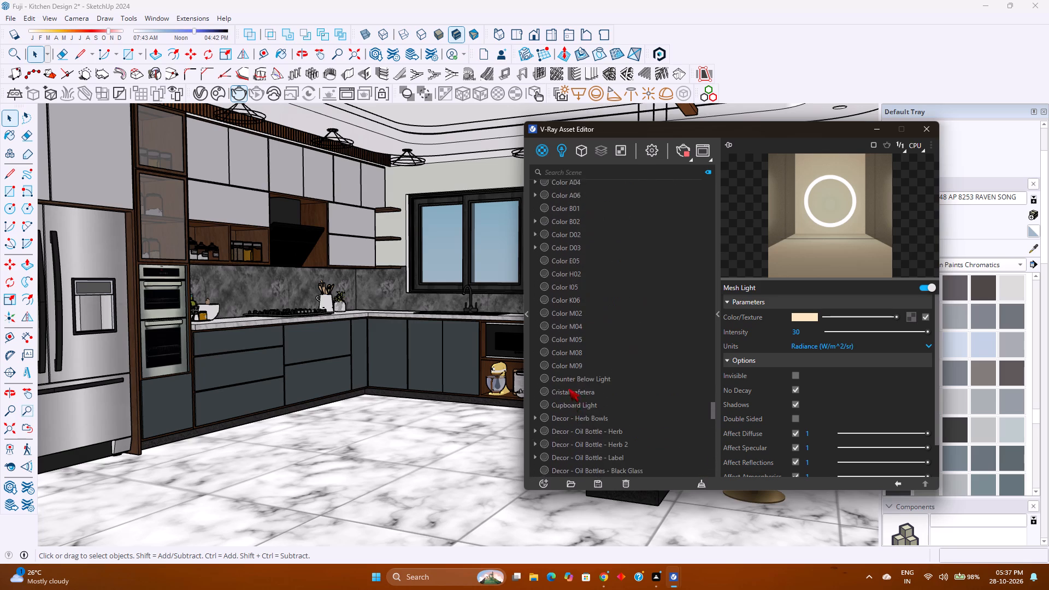
scroll(568, 388, up, 4)
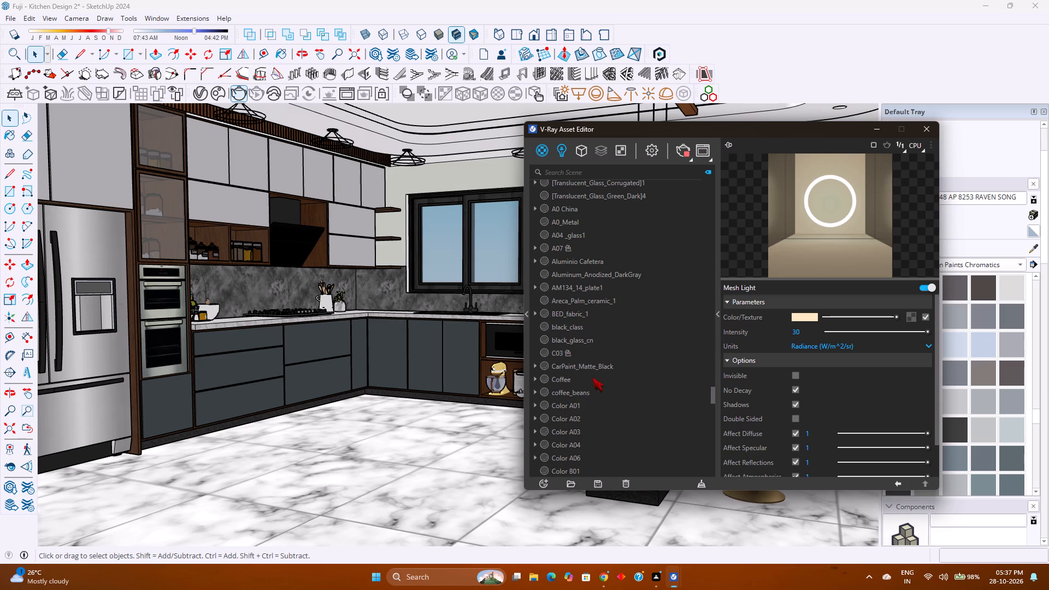
scroll(602, 370, up, 7)
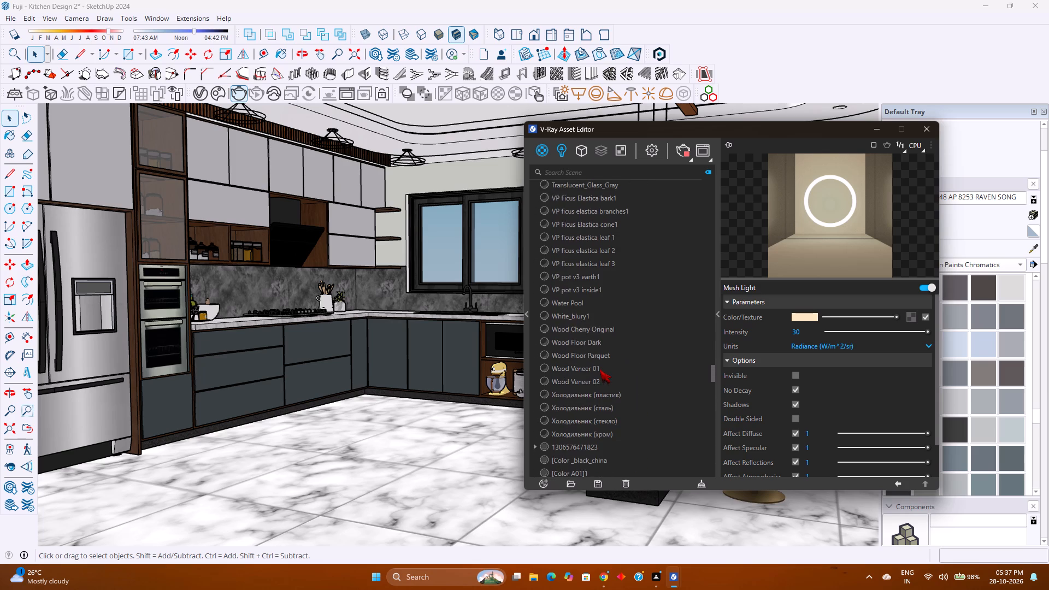
scroll(599, 369, up, 9)
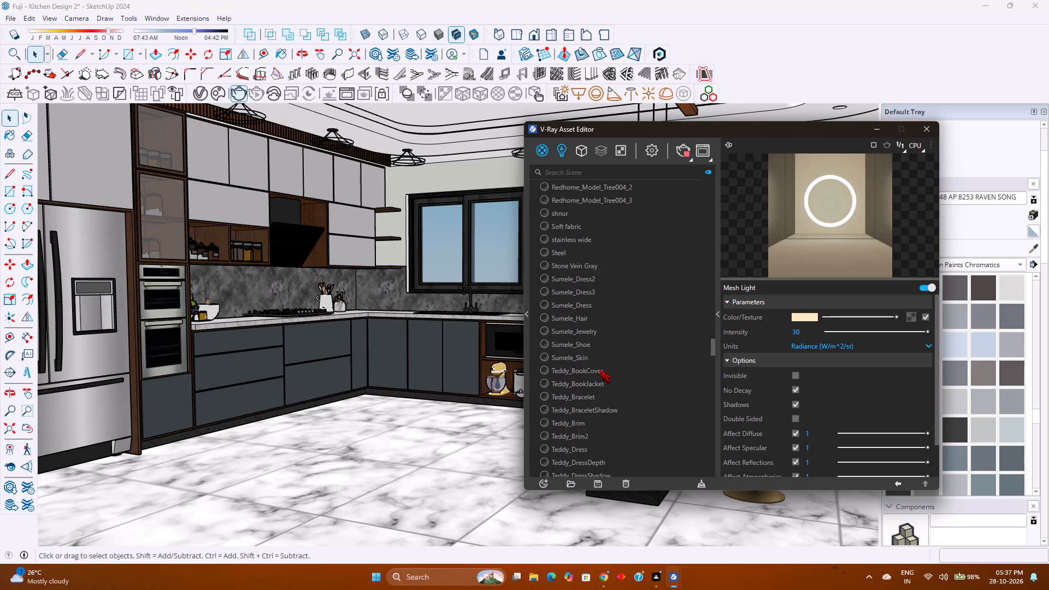
scroll(599, 369, up, 11)
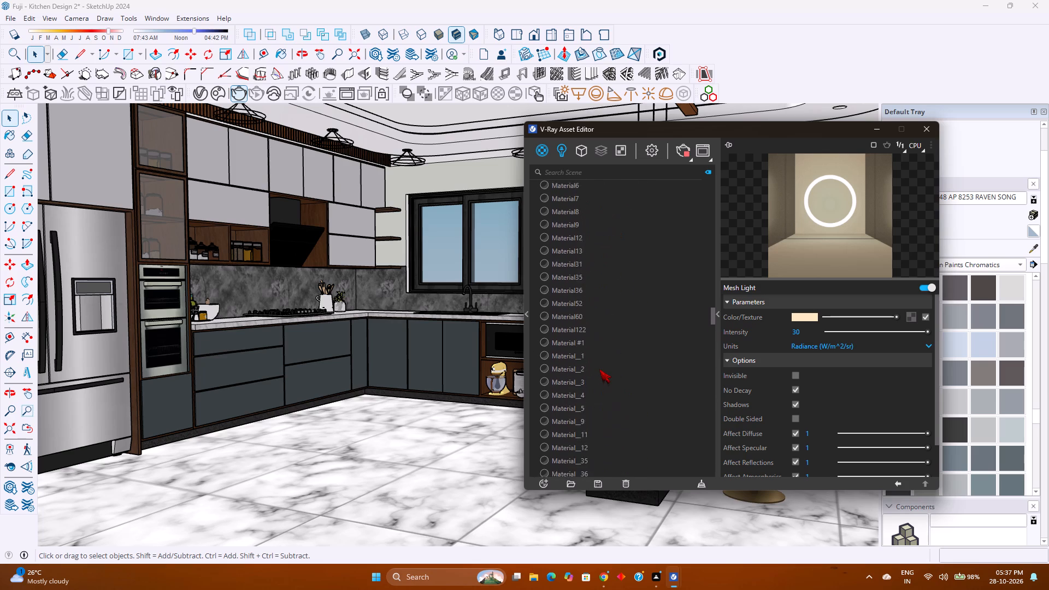
scroll(599, 369, up, 1)
Search the scene assets for "be", set the Counter Below Light material's emissive intensity to 50, and close the Asset Editor.
click(584, 172)
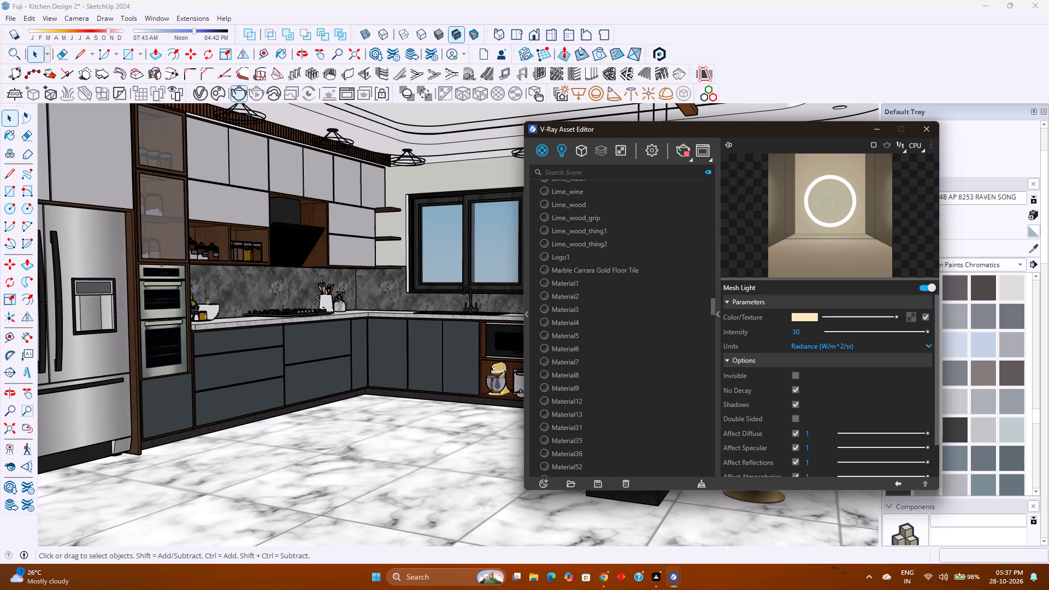
key(b)
key(e)
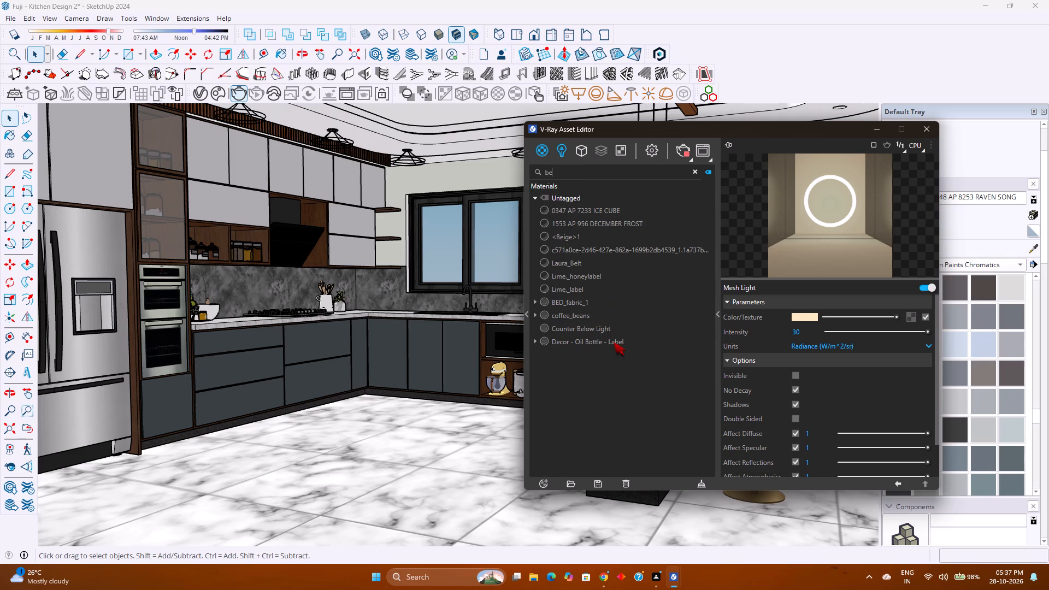
click(612, 331)
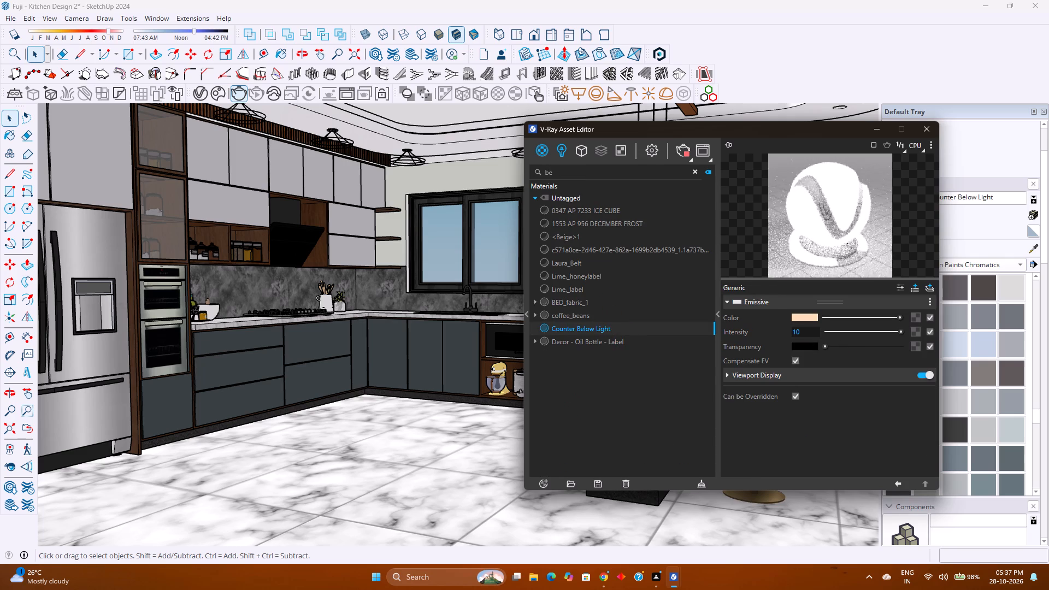
double_click(810, 334)
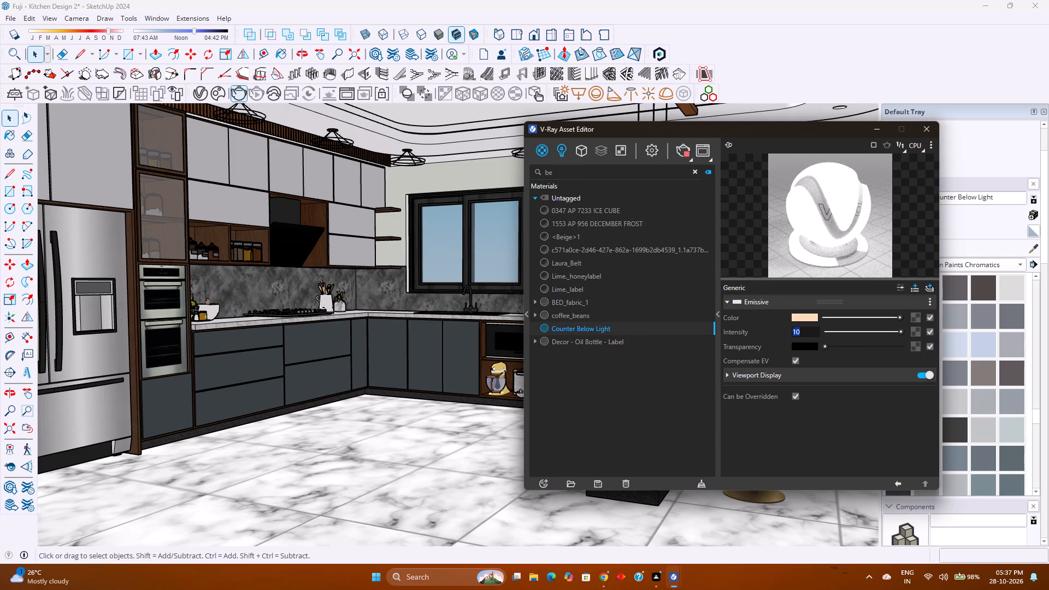
key(3)
key(BackSpace)
text(50)
key(Return)
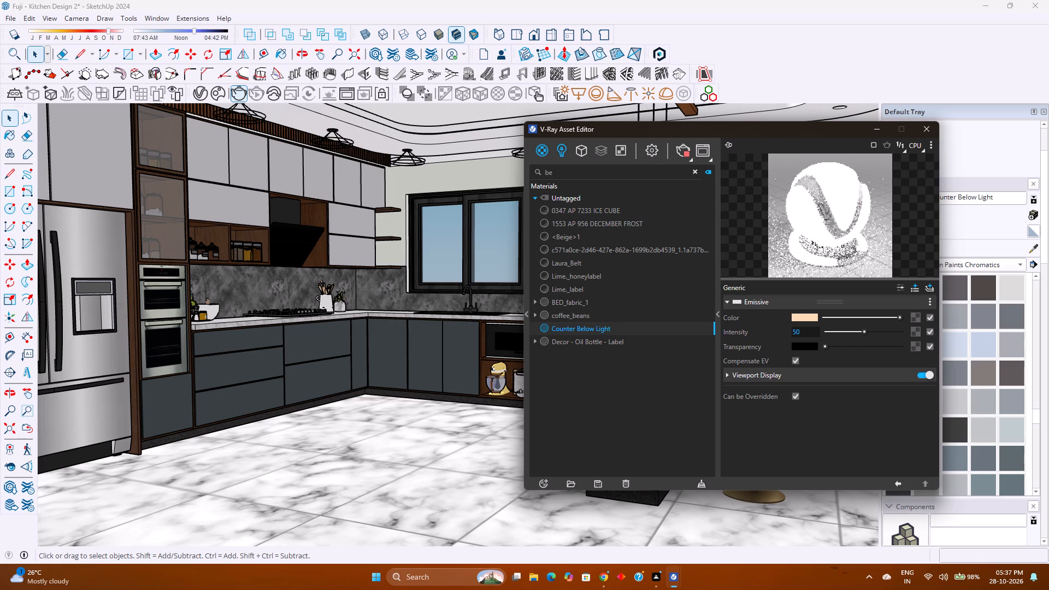
click(925, 137)
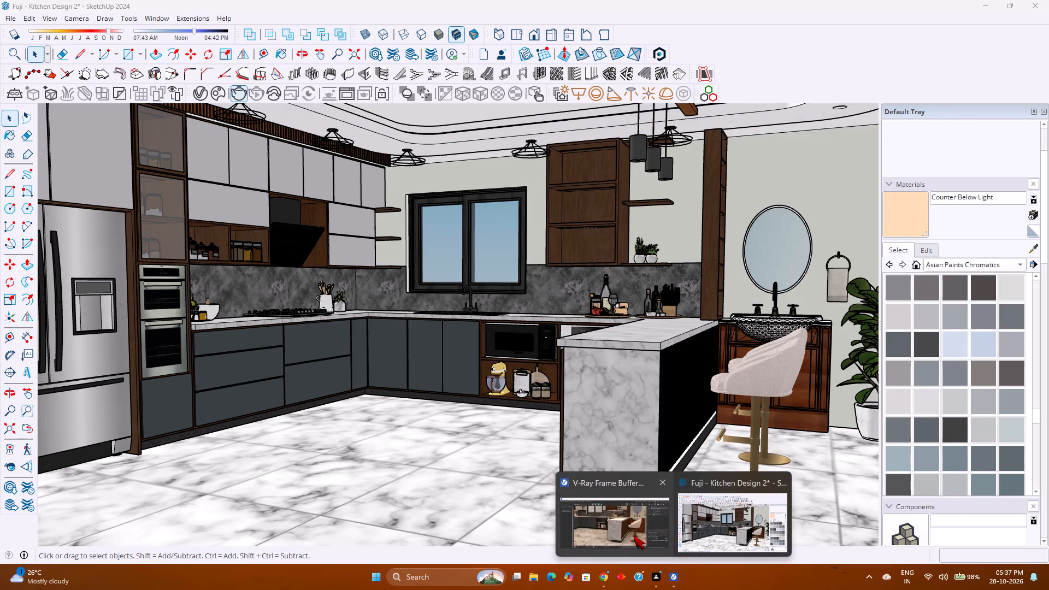
Return to the V-Ray Frame Buffer, stop the running render and start a new render of the same kitchen view.
click(633, 535)
scroll(425, 374, down, 2)
scroll(344, 372, up, 1)
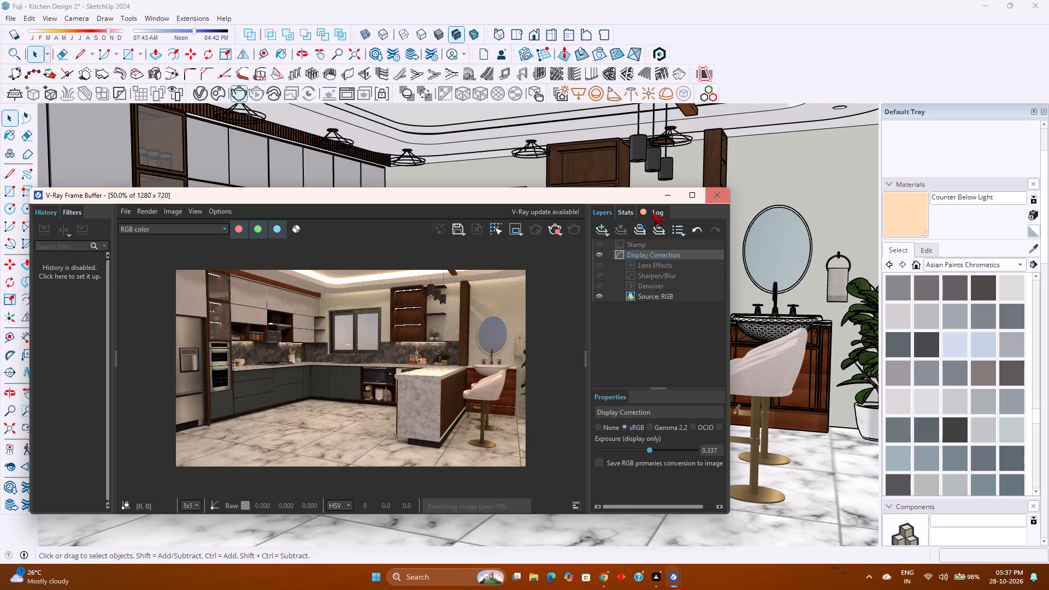
click(551, 235)
click(573, 225)
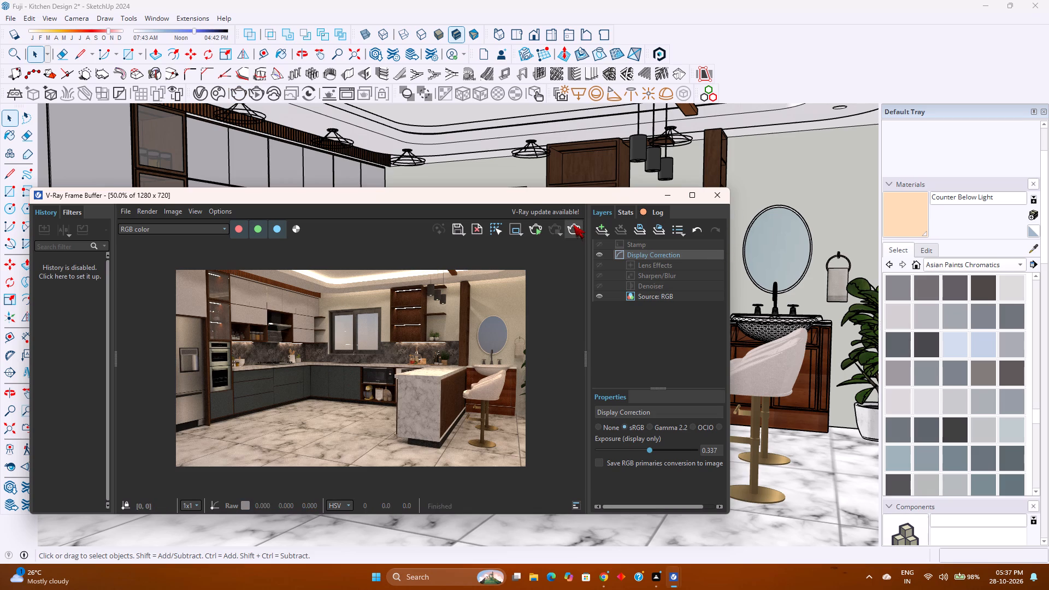
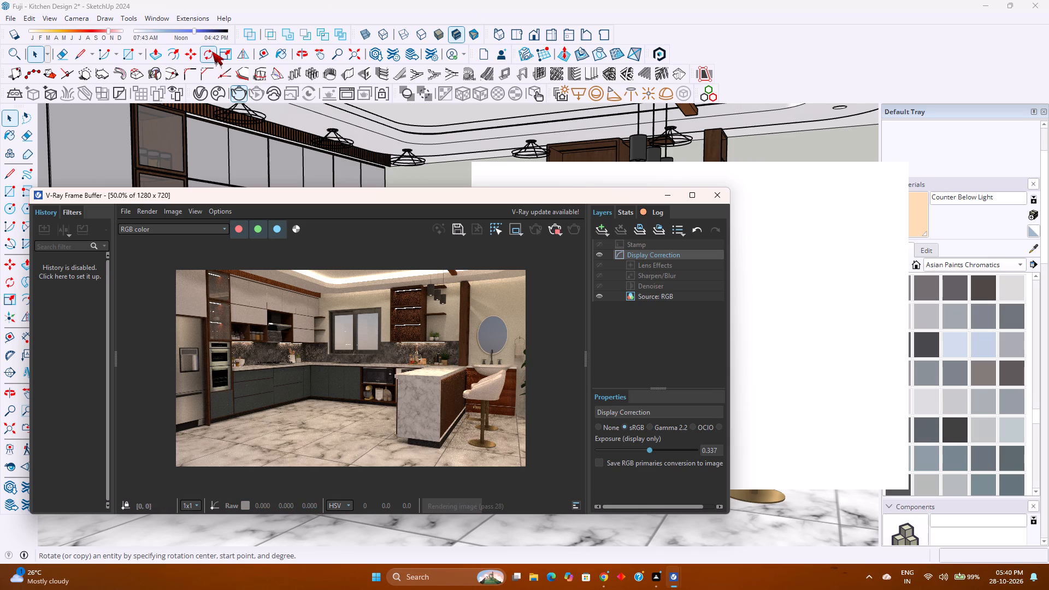
Turn on sun shadows in the kitchen model and bring the V-Ray Frame Buffer back to the front.
click(21, 37)
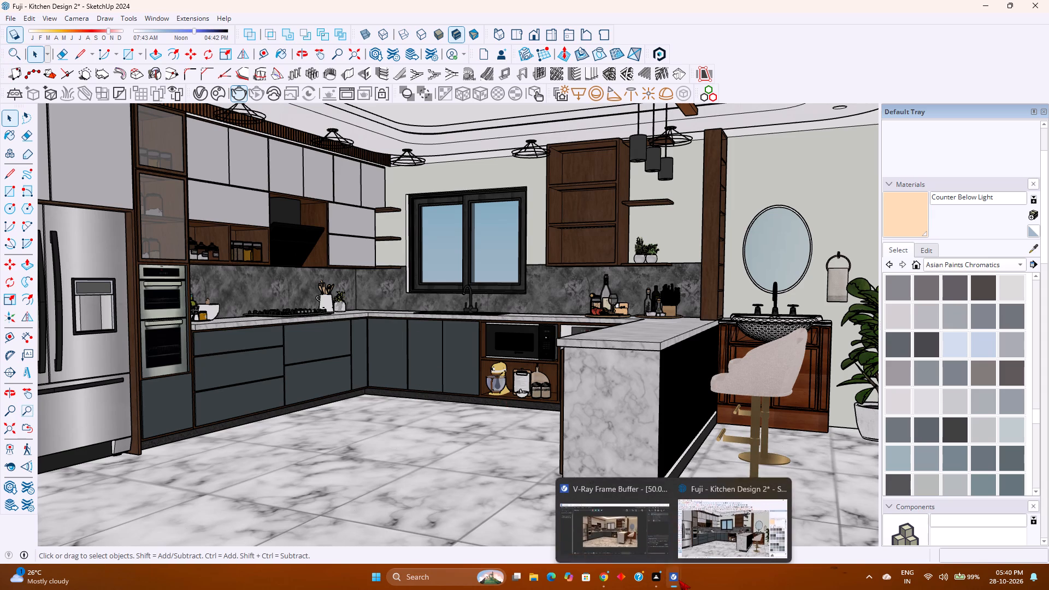
click(656, 528)
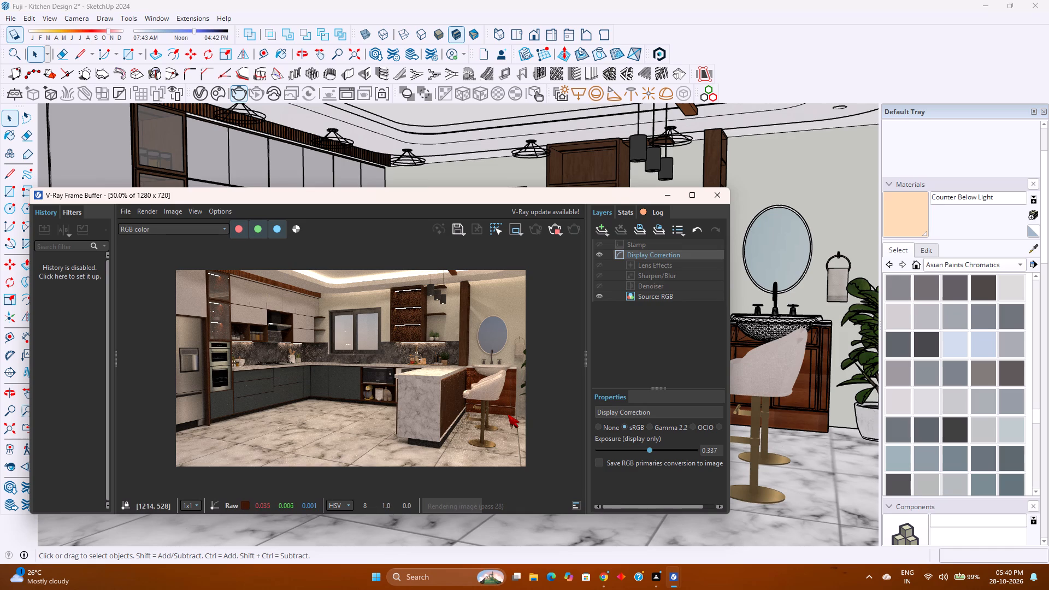
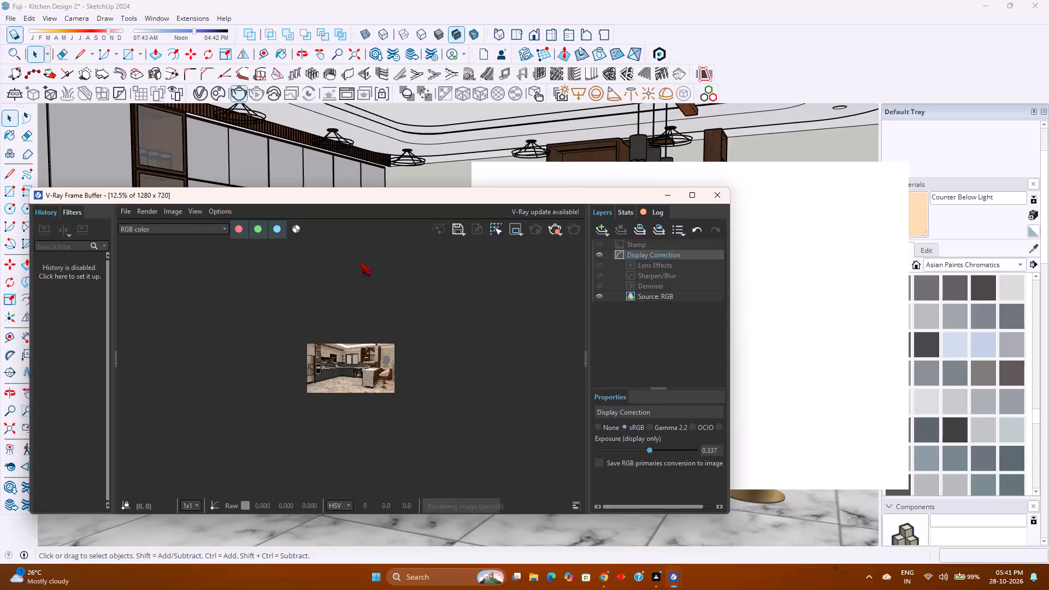
Examine the in-progress kitchen render up close and as a whole, checking the cabinets, marble island, bar stool and lighting.
scroll(343, 379, up, 4)
scroll(343, 375, down, 1)
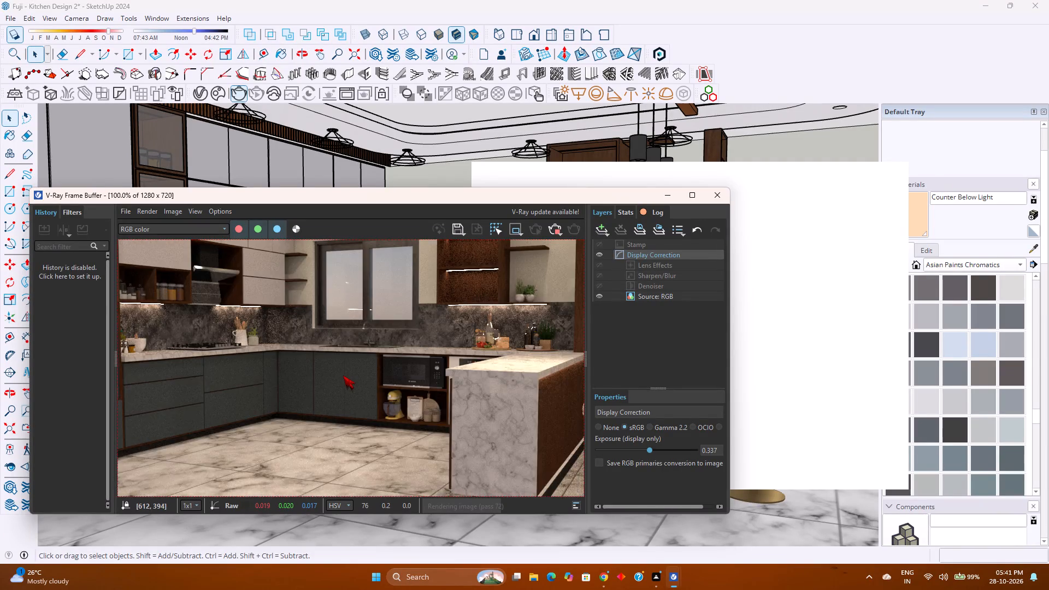
scroll(343, 375, down, 1)
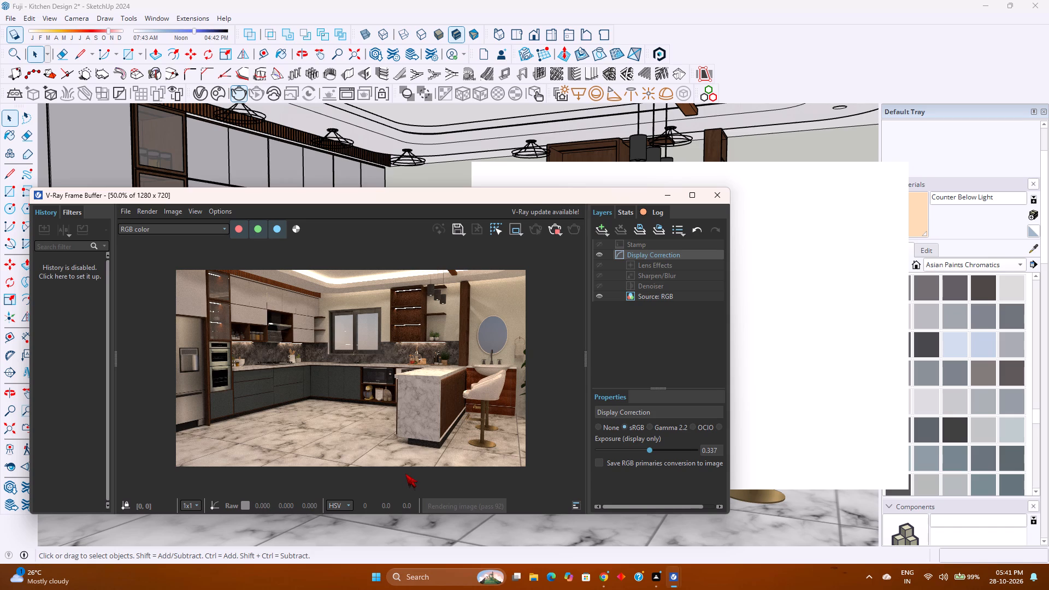
scroll(459, 388, up, 1)
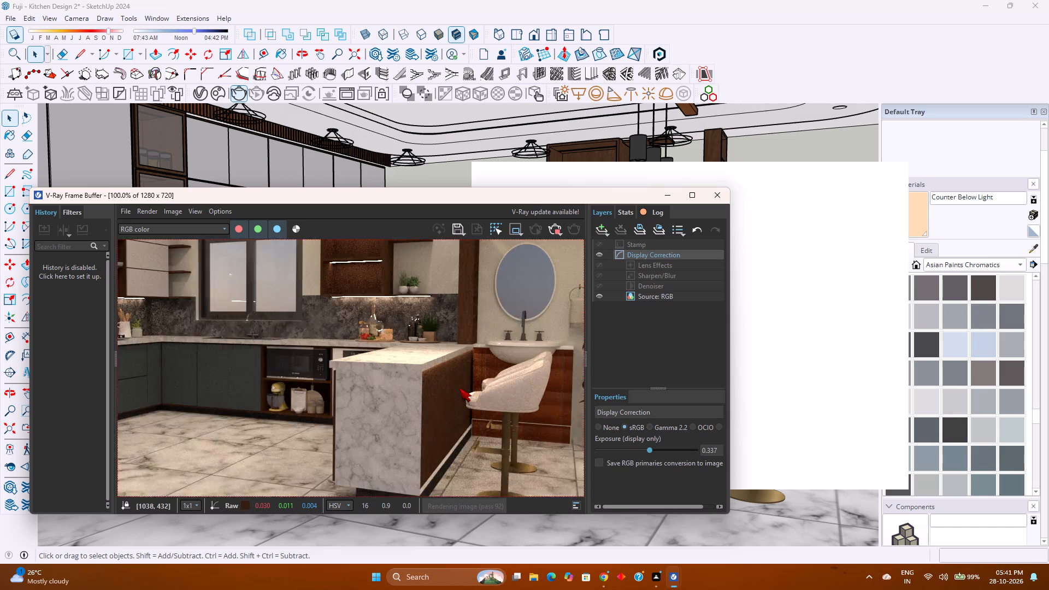
scroll(459, 388, up, 2)
scroll(459, 388, down, 3)
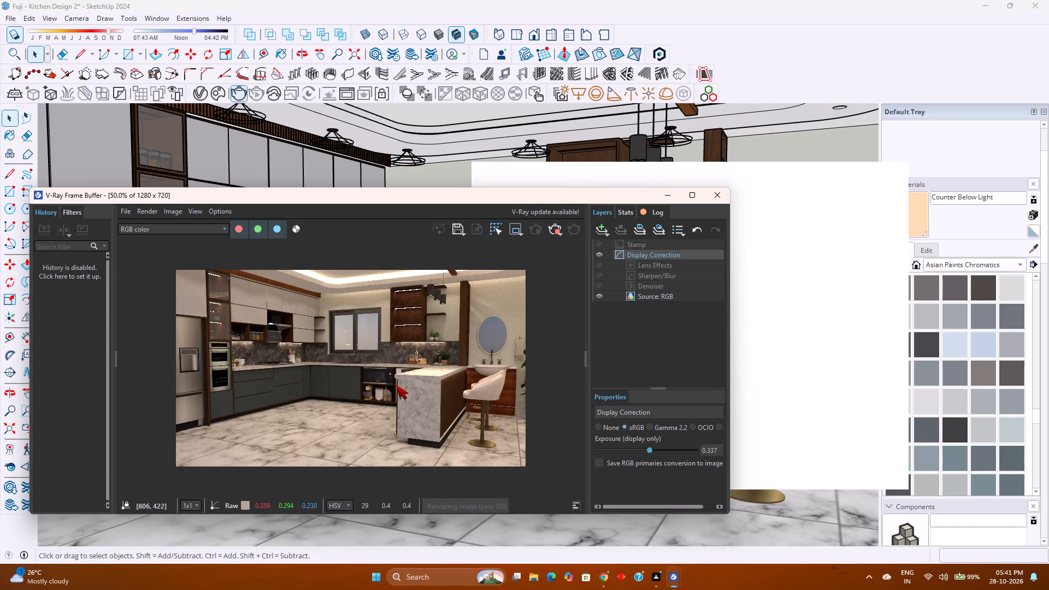
scroll(396, 385, up, 1)
scroll(396, 385, down, 1)
scroll(400, 414, up, 1)
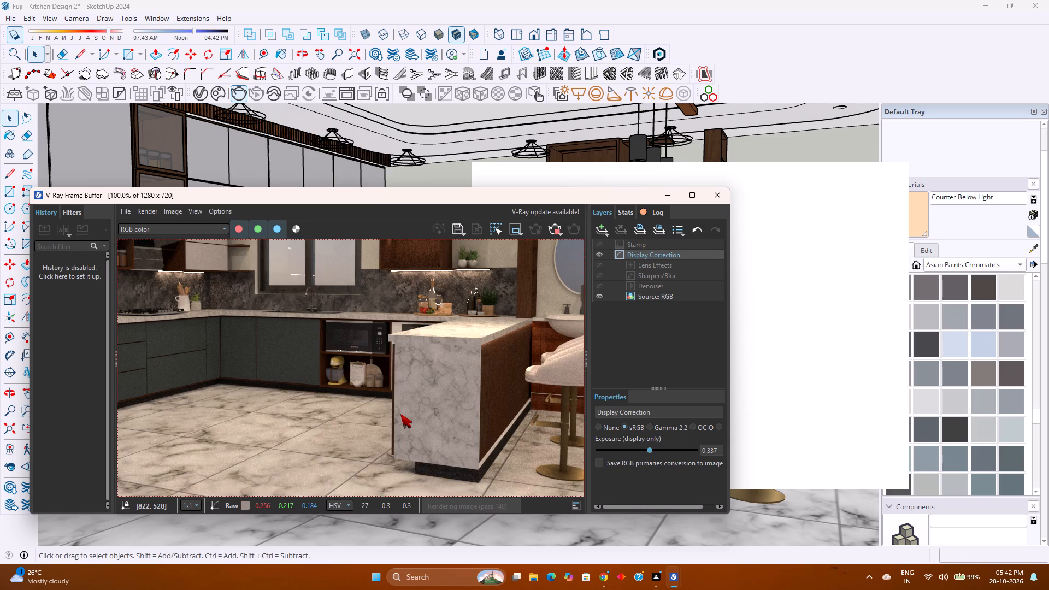
scroll(400, 414, down, 1)
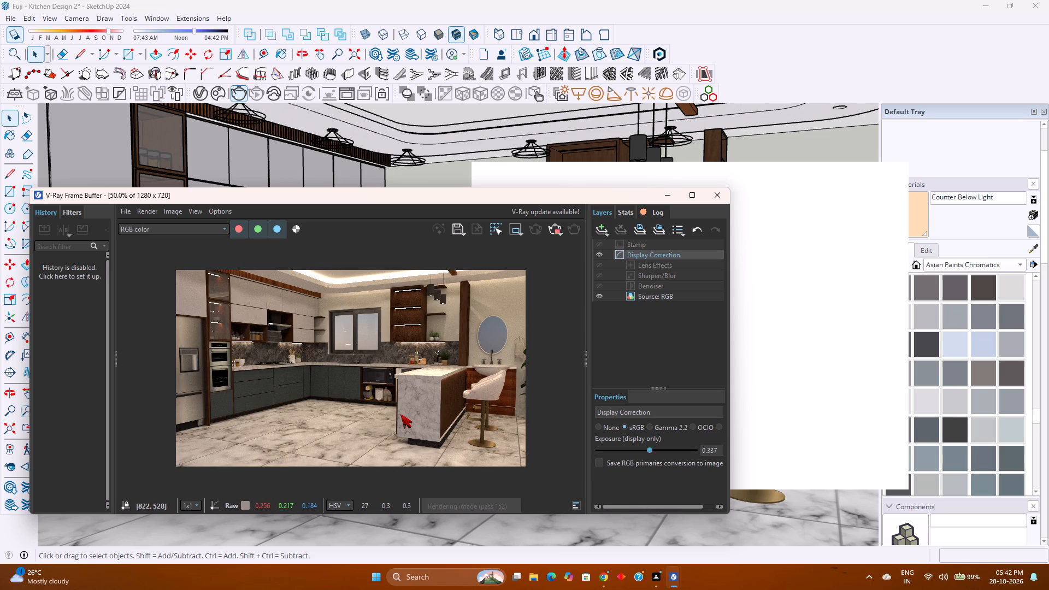
scroll(398, 404, up, 1)
scroll(398, 404, down, 1)
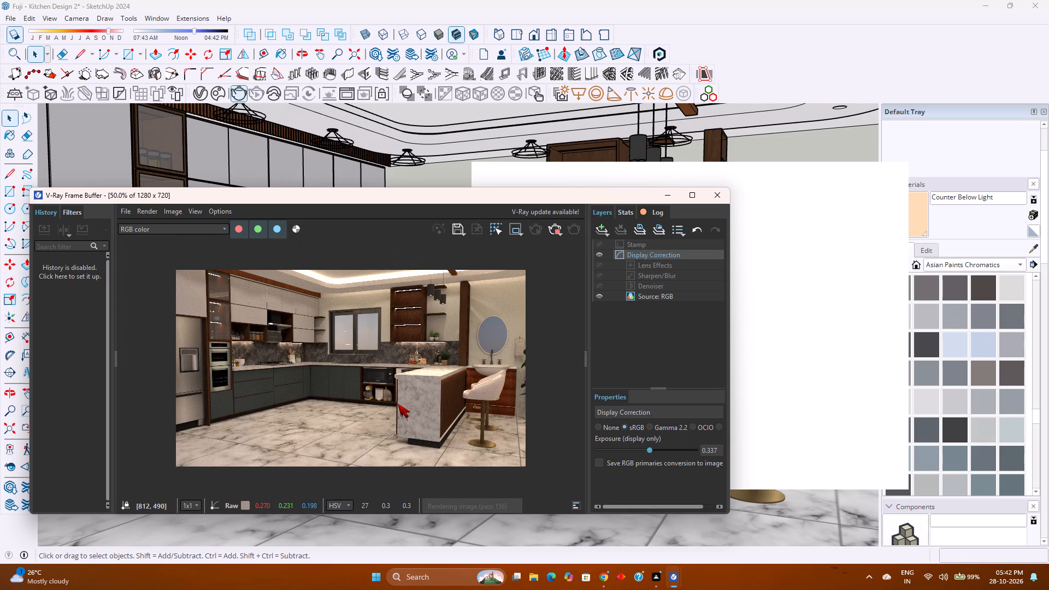
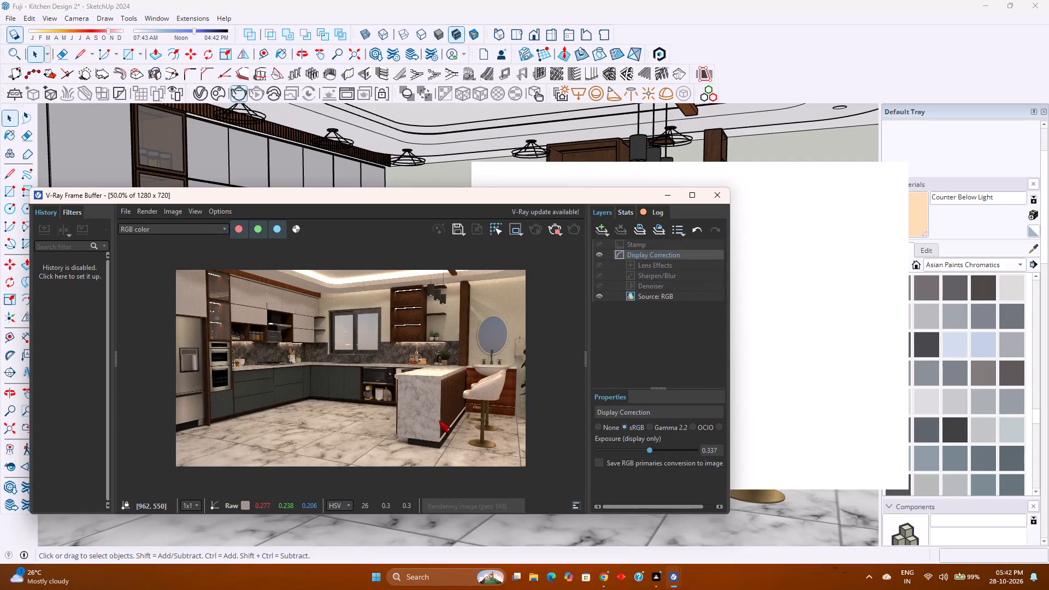
Examine the progressing kitchen render close up and as a whole, checking the base cabinets, refrigerator, window wall, marble floor and island.
scroll(309, 323, up, 1)
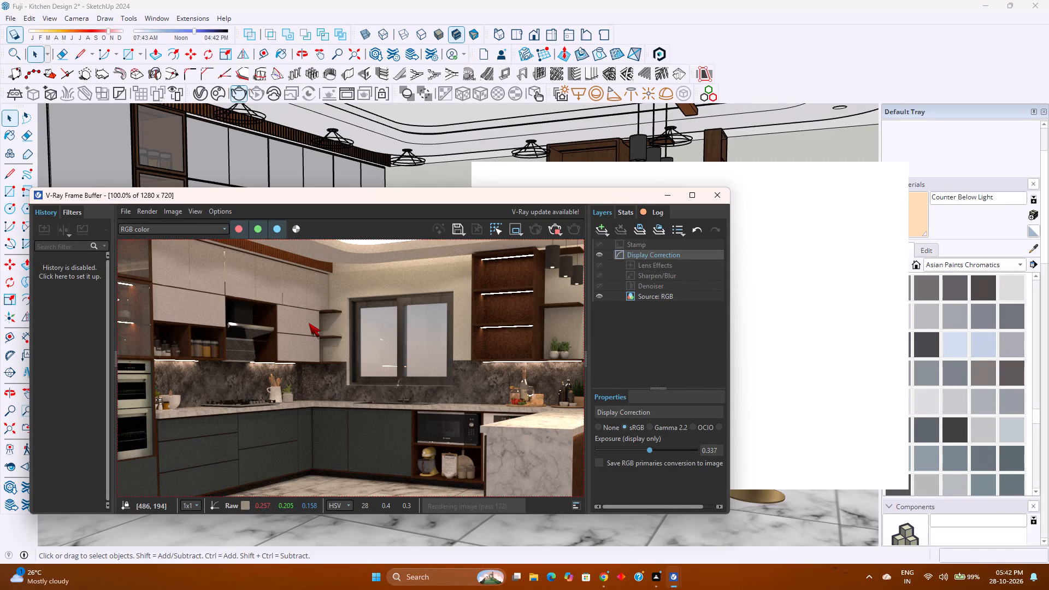
scroll(309, 323, down, 1)
scroll(259, 386, up, 1)
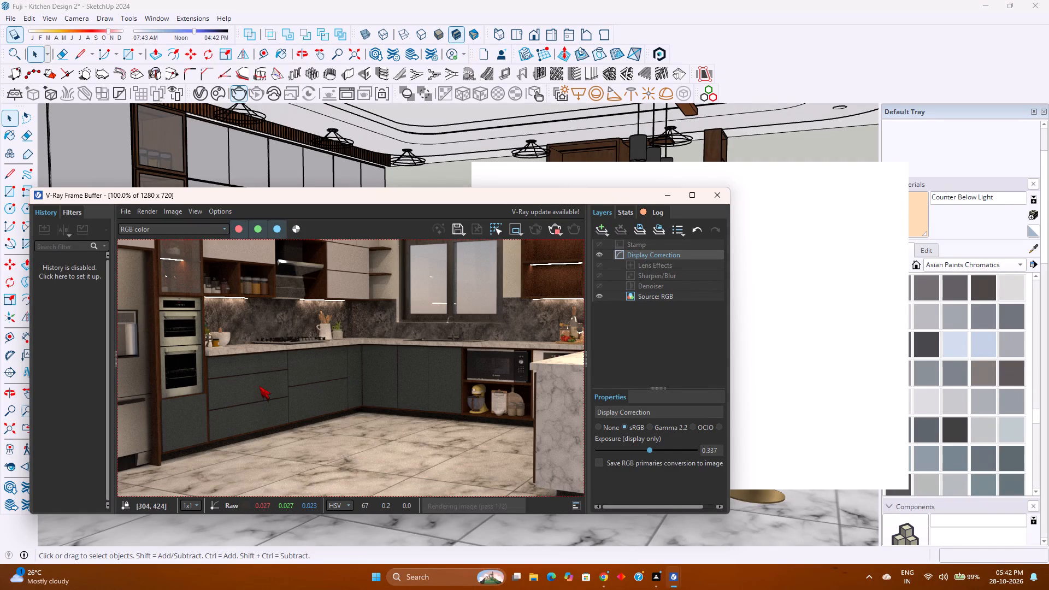
scroll(261, 376, down, 1)
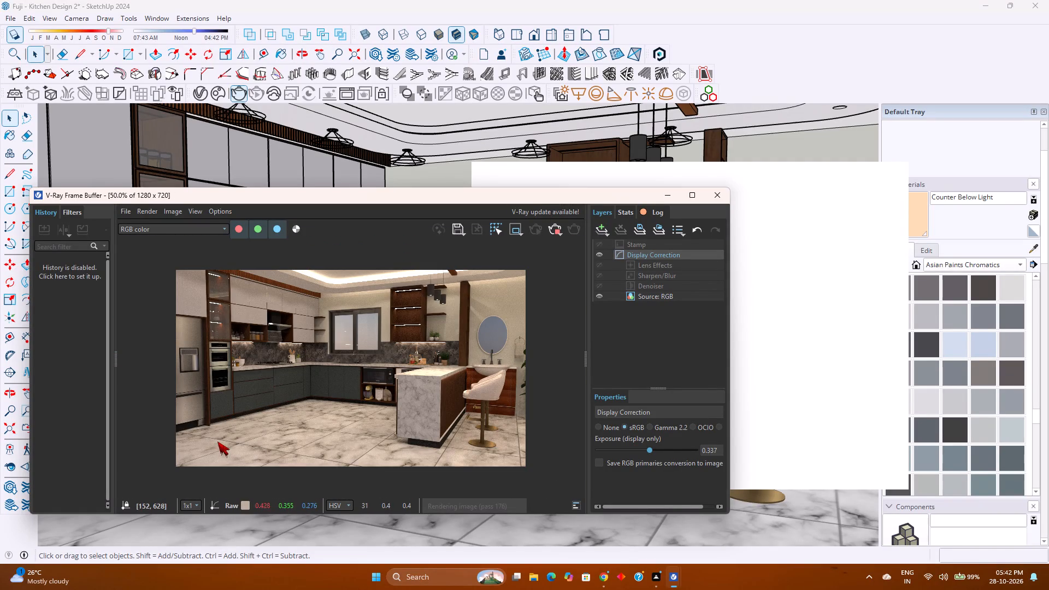
scroll(217, 439, up, 1)
scroll(240, 396, down, 1)
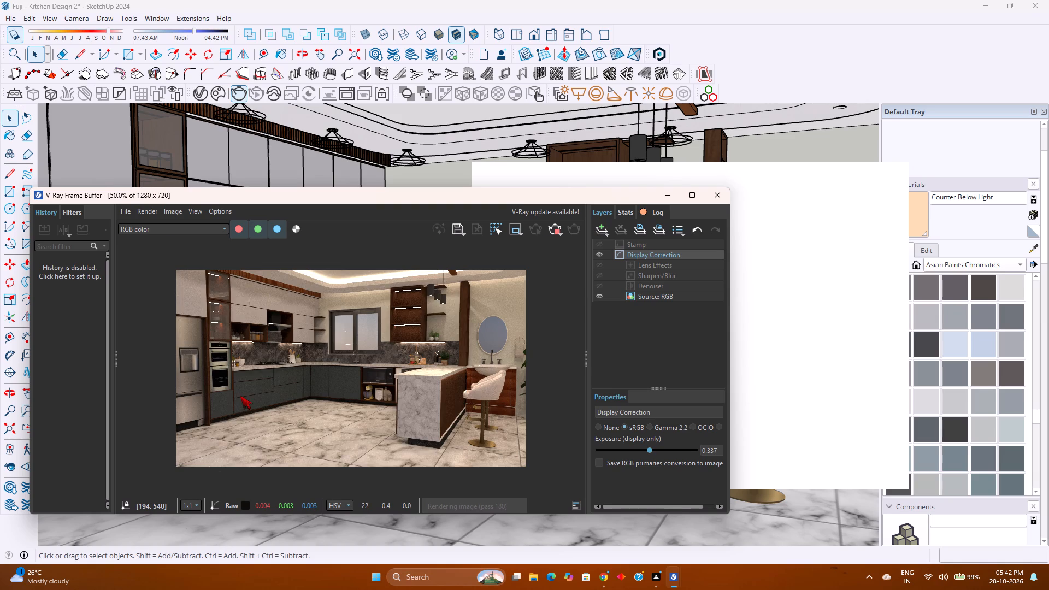
scroll(160, 387, up, 1)
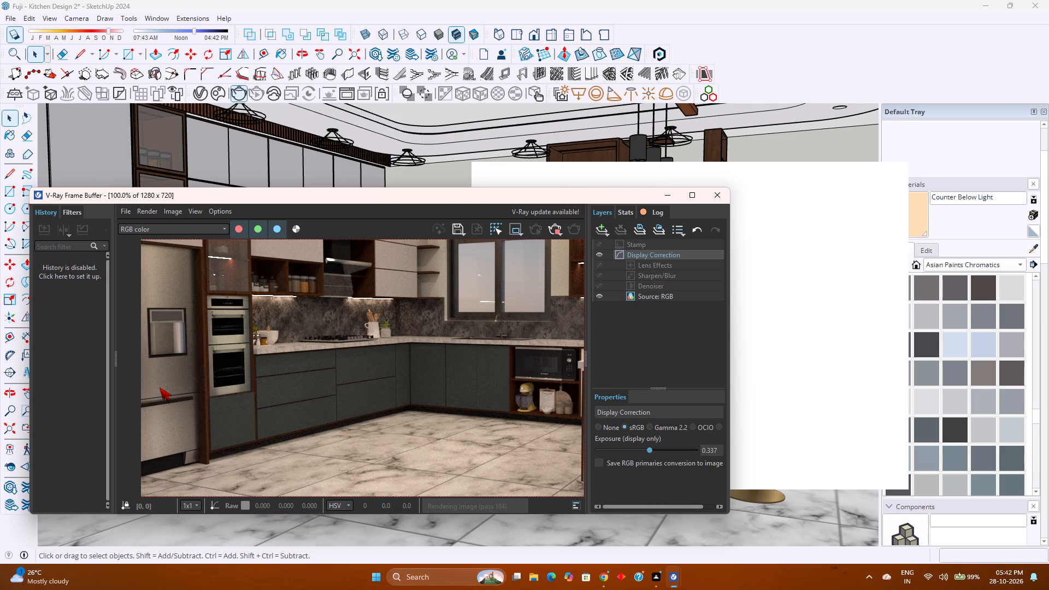
scroll(170, 385, down, 1)
middle_drag(184, 386, 309, 378)
middle_click(309, 378)
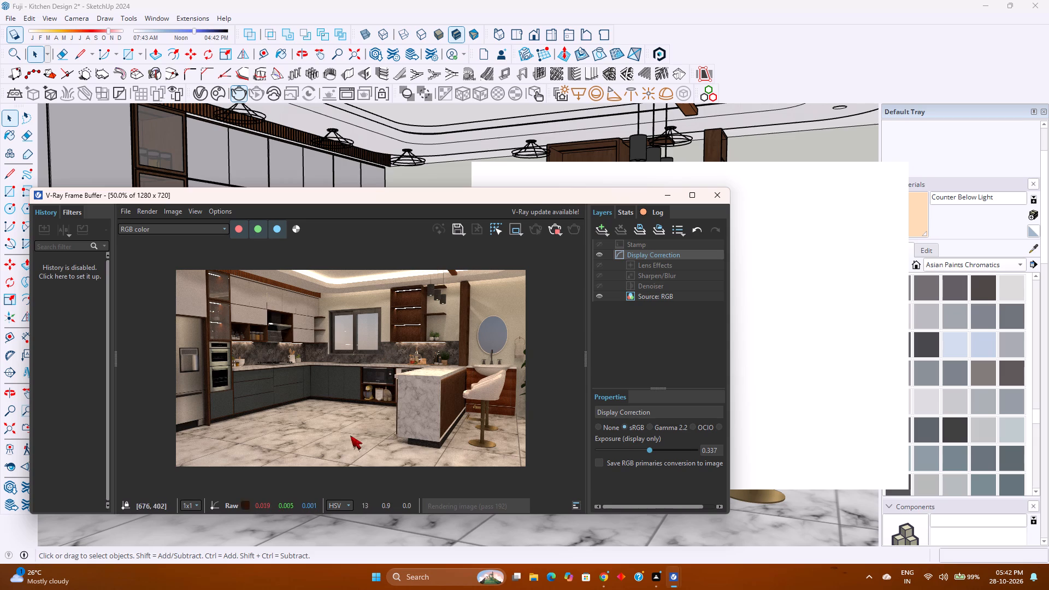
scroll(372, 406, up, 1)
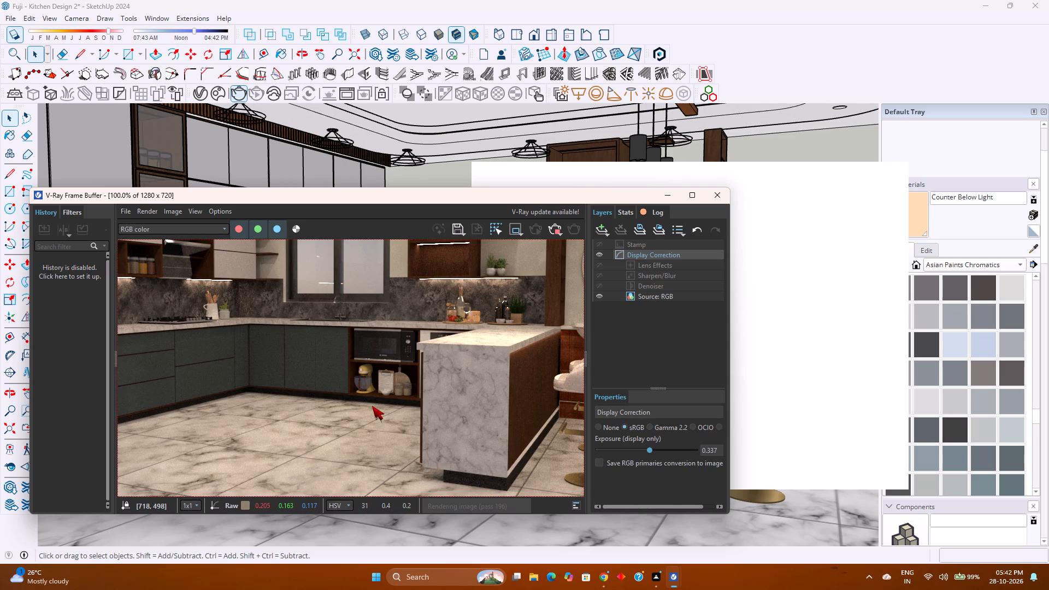
scroll(372, 406, down, 1)
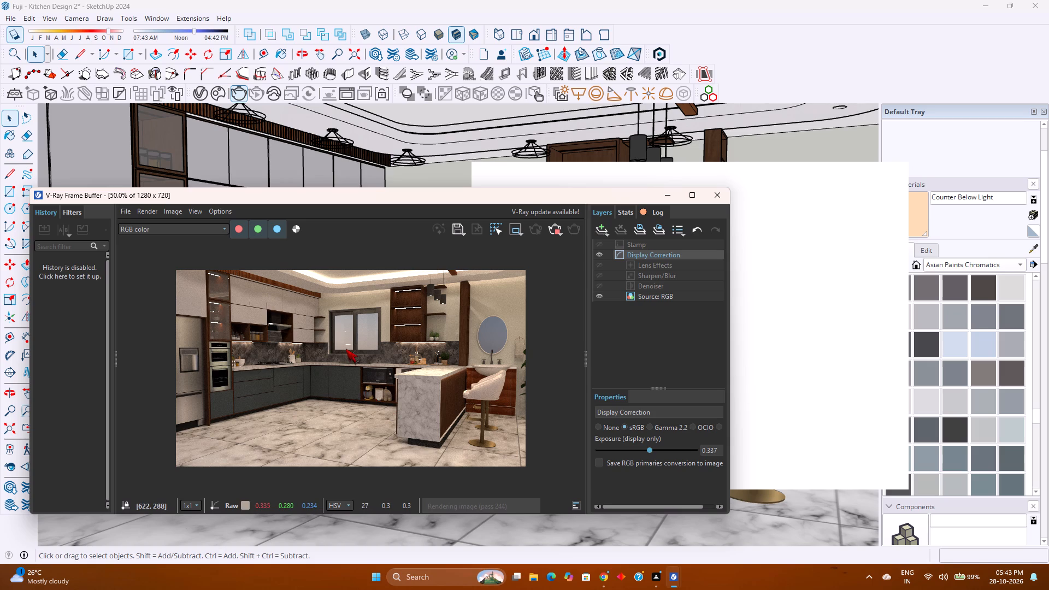
scroll(418, 404, down, 1)
scroll(418, 404, up, 1)
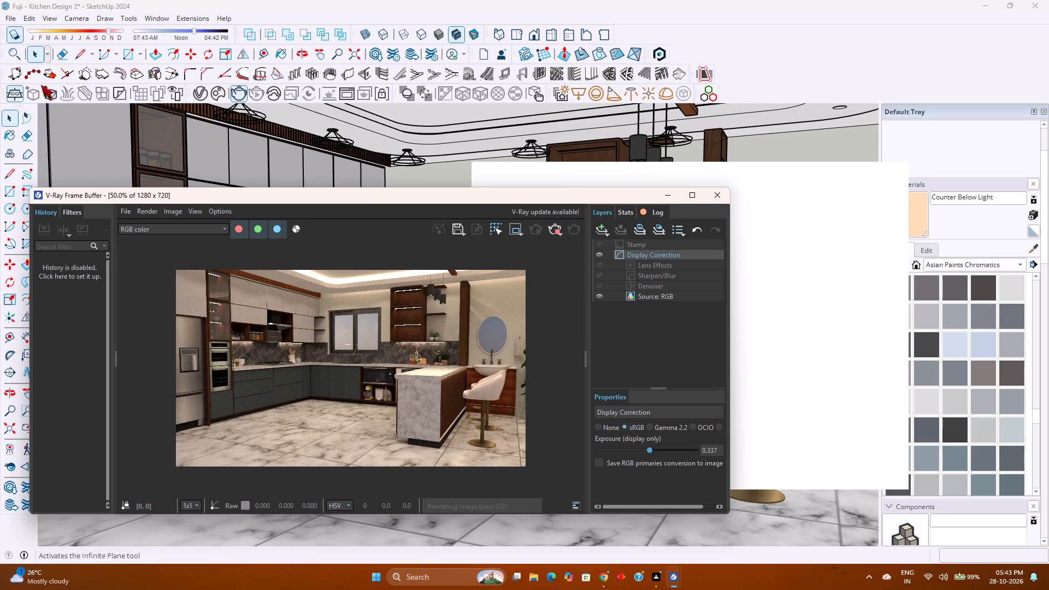
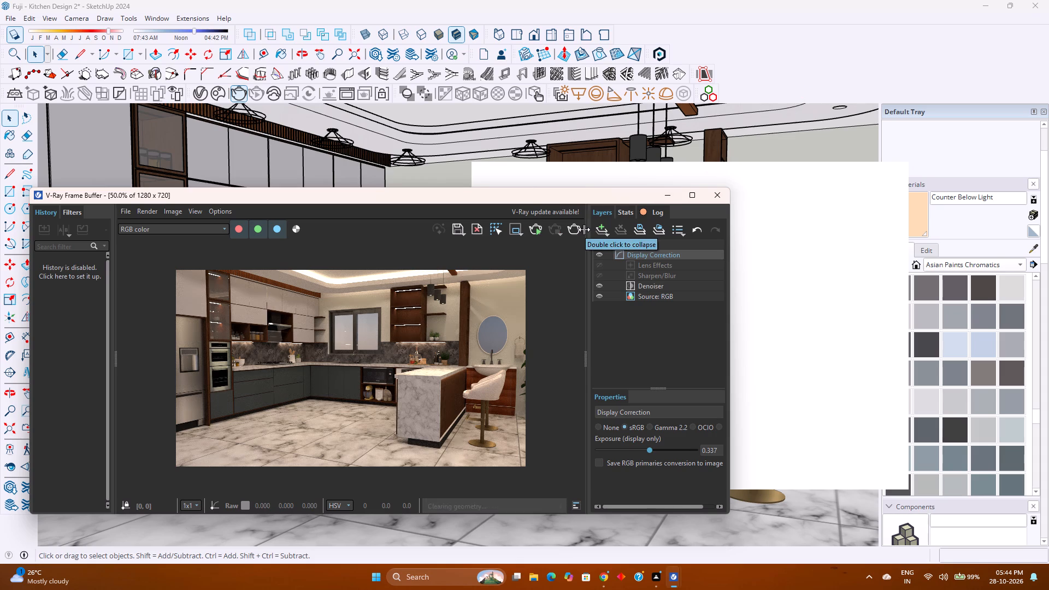
Save the finished kitchen render to the Downloads folder as a JPEG image named 2.
click(459, 231)
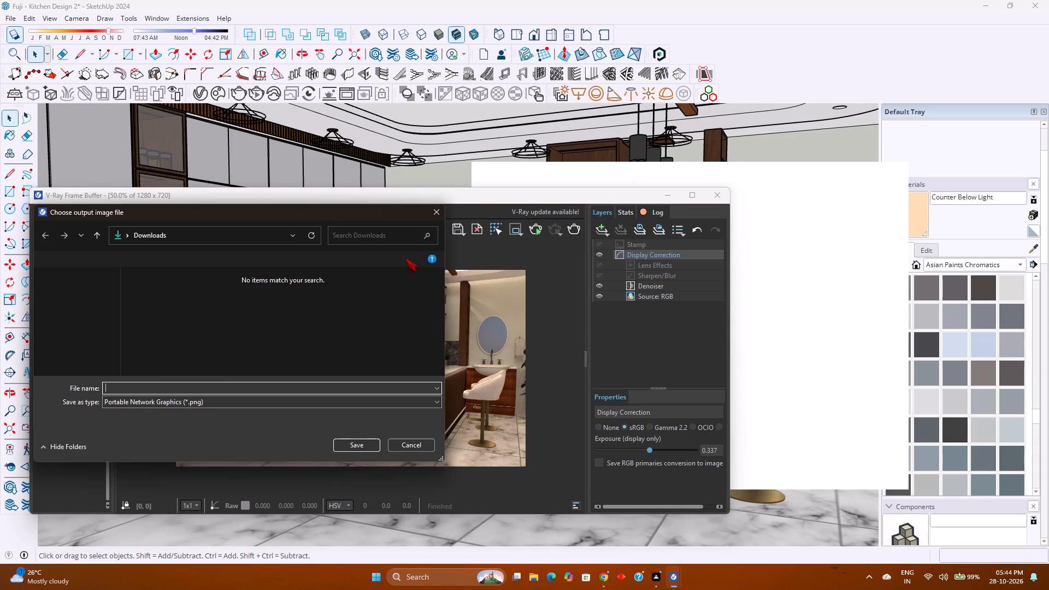
click(84, 333)
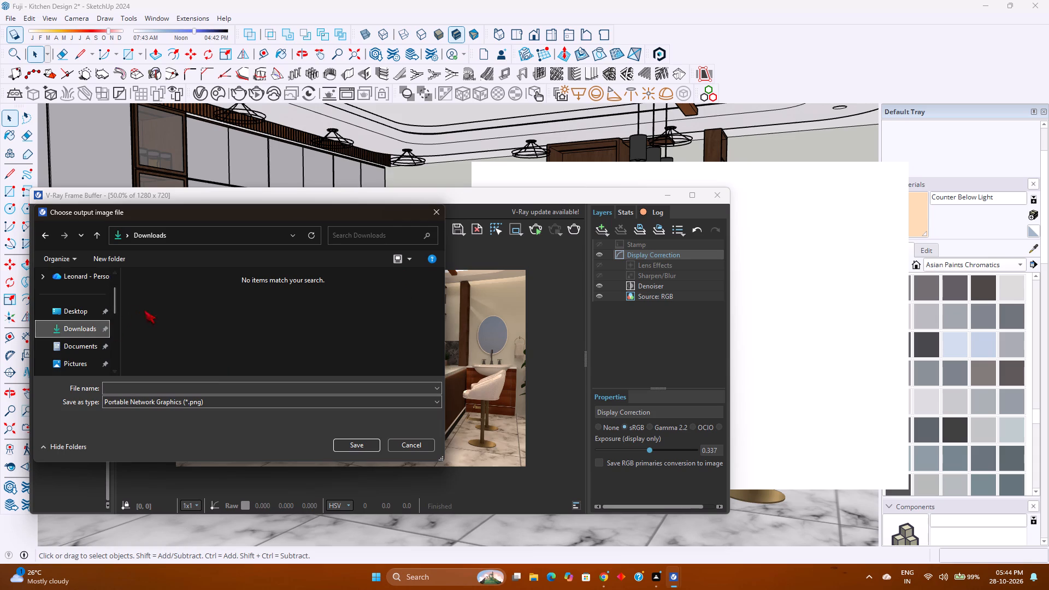
click(210, 406)
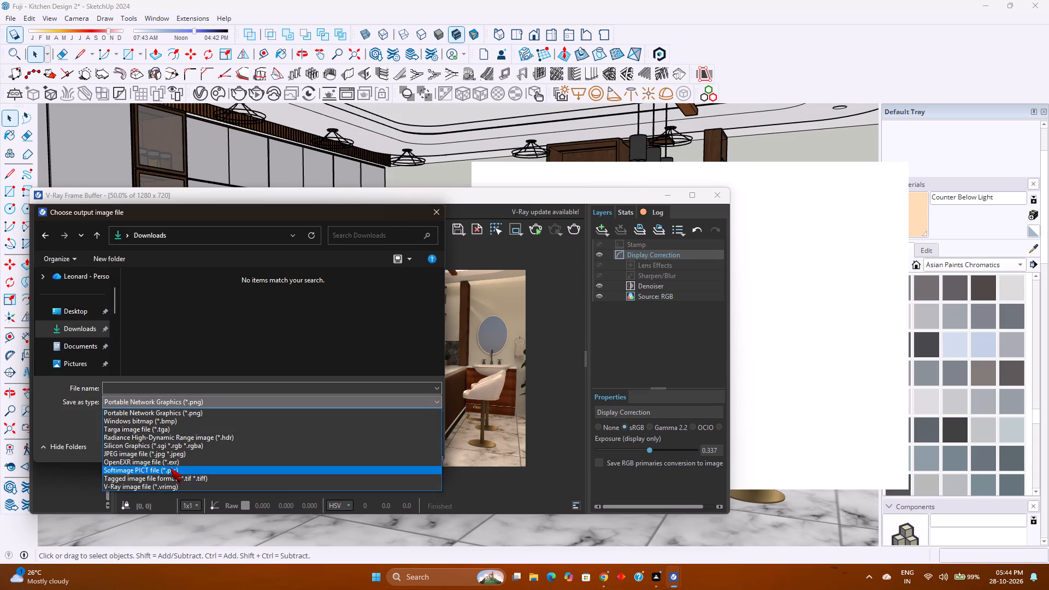
click(175, 457)
click(176, 389)
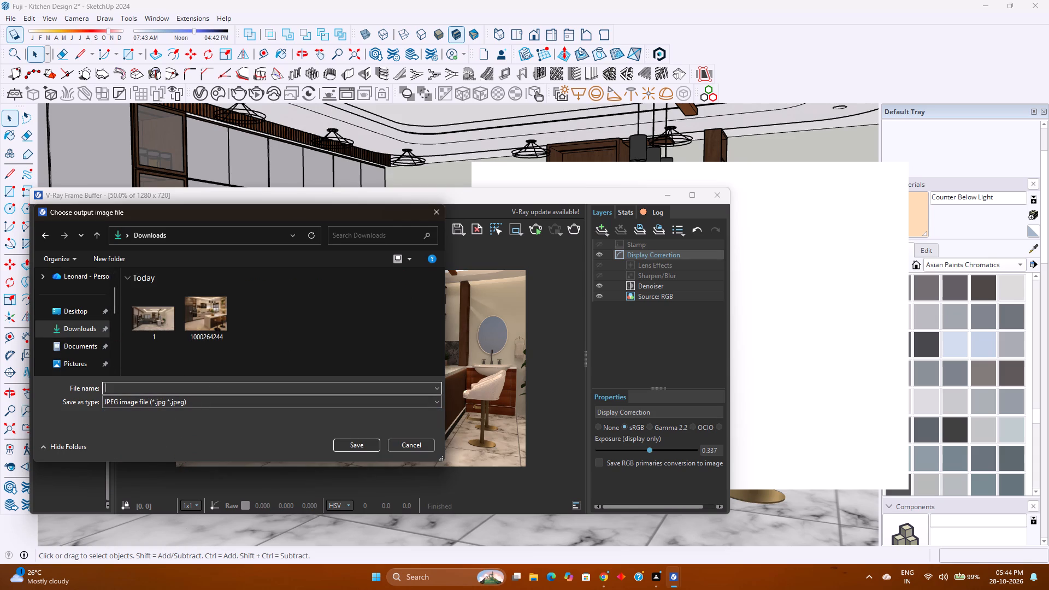
key(2)
key(Return)
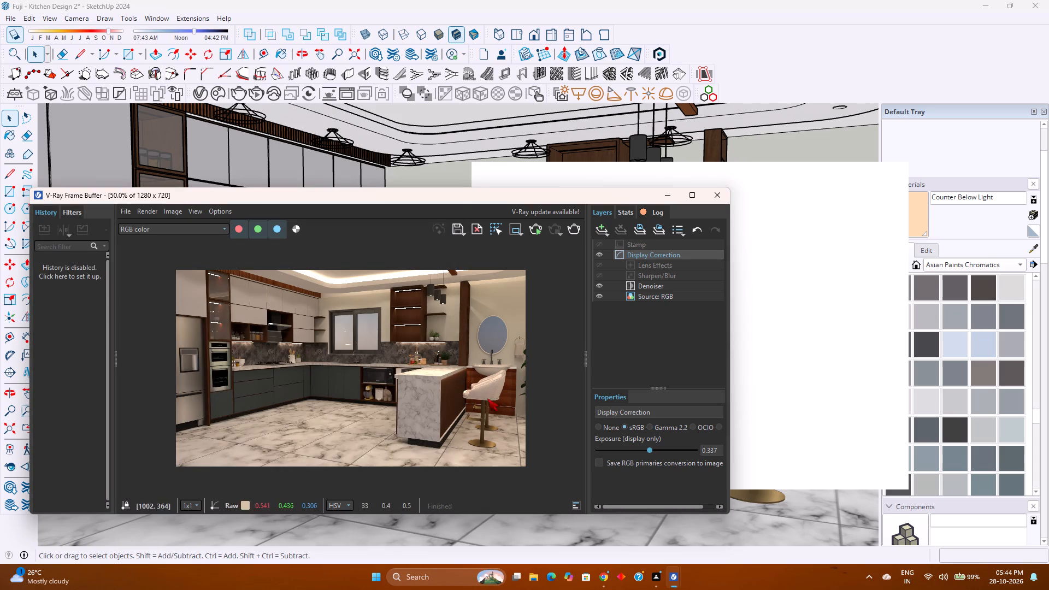
Switch to ChatGPT in Chrome, submit image 2 from Downloads in the open render chat without a prompt, and return to the V-Ray render.
click(599, 578)
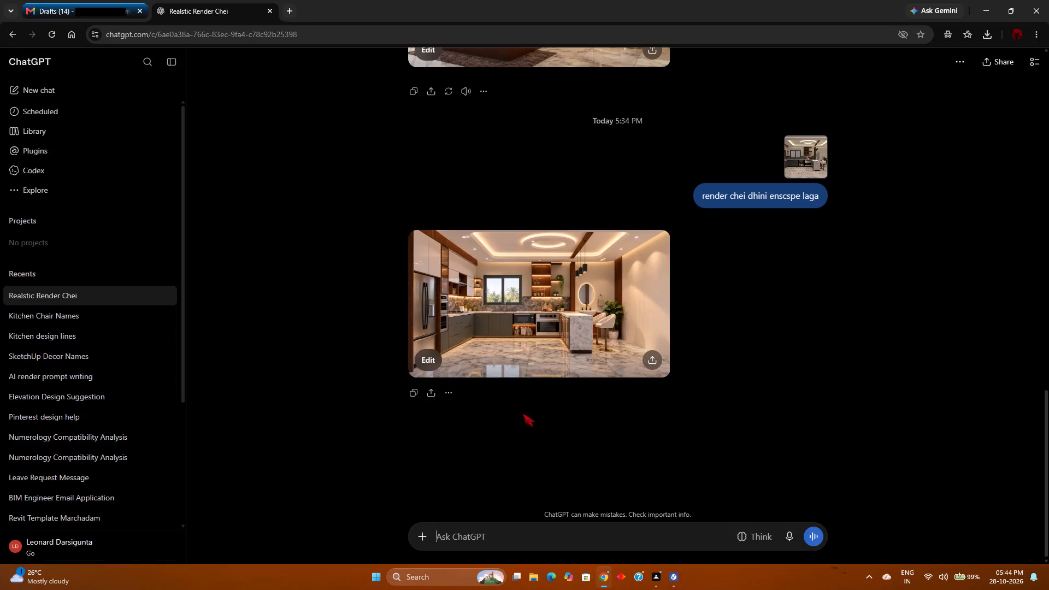
click(425, 537)
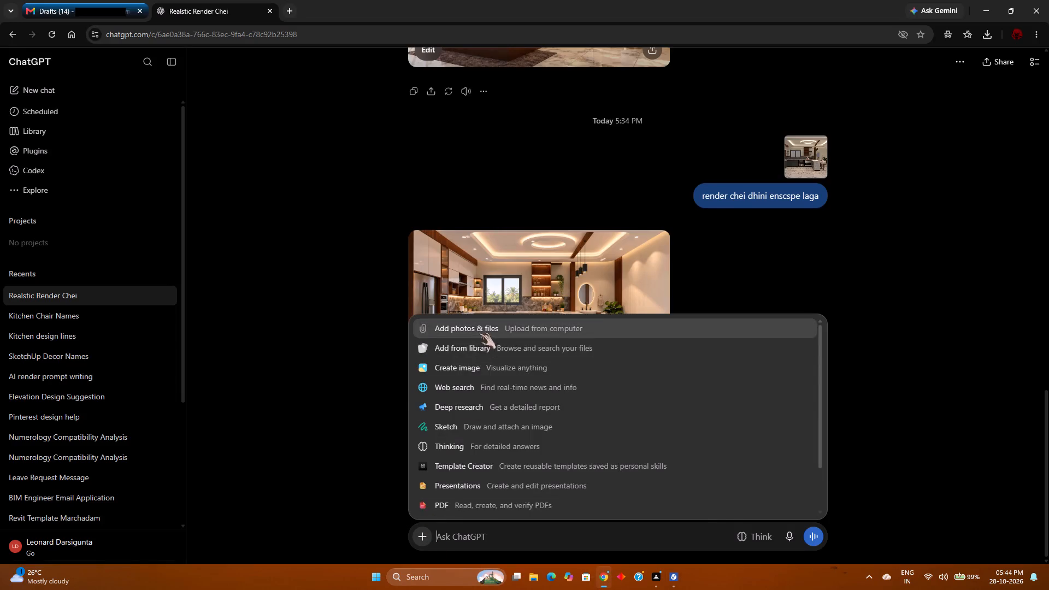
click(479, 333)
click(108, 118)
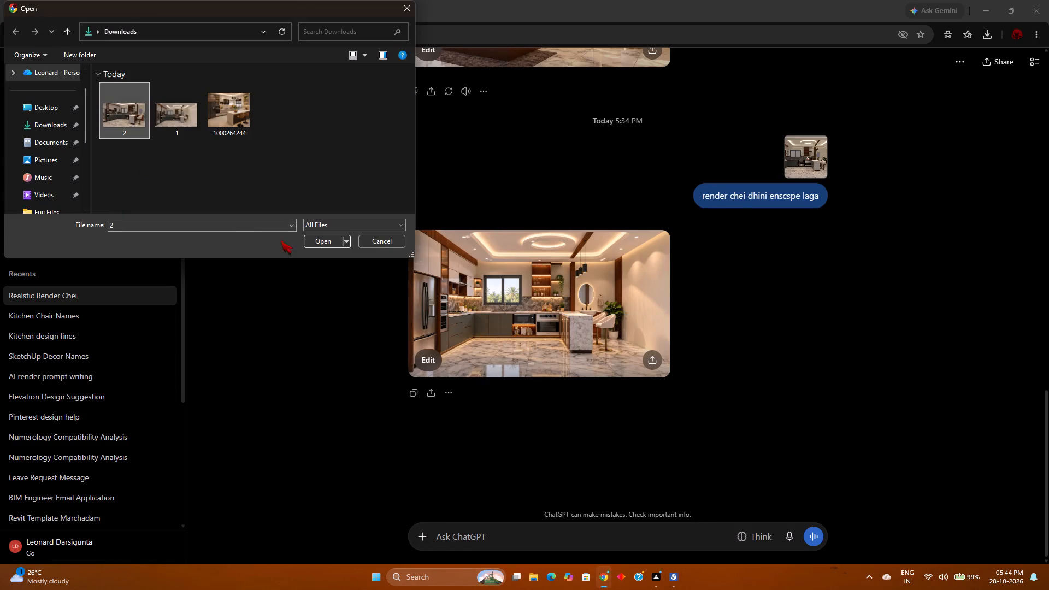
click(326, 240)
click(807, 532)
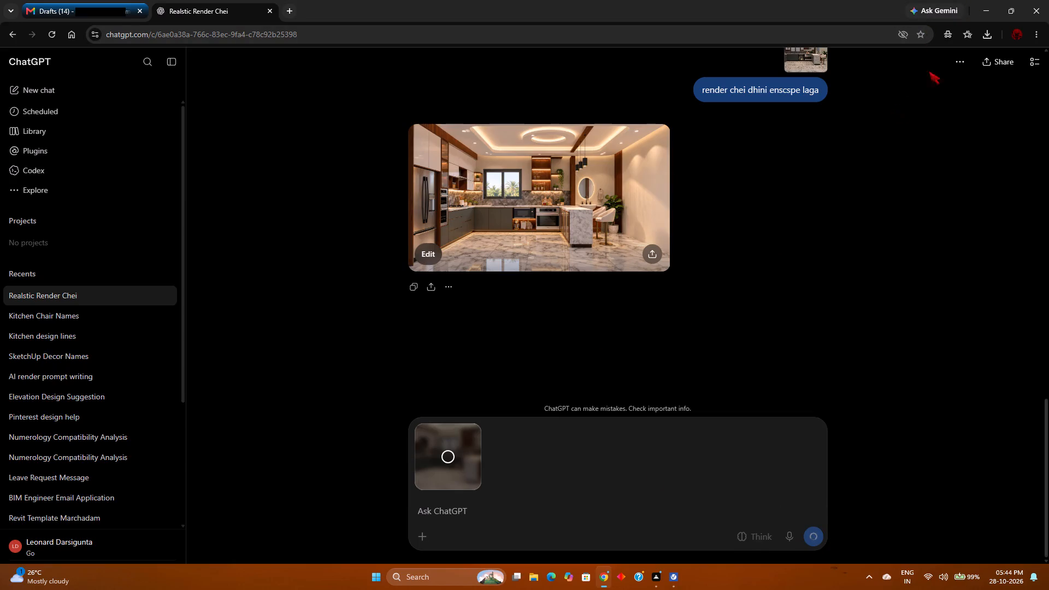
click(982, 6)
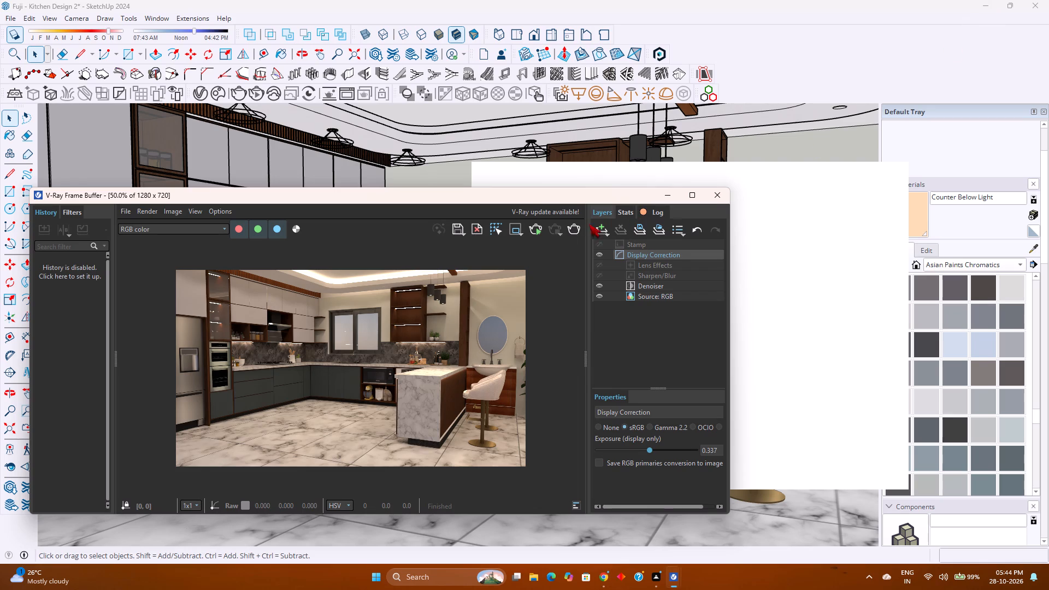
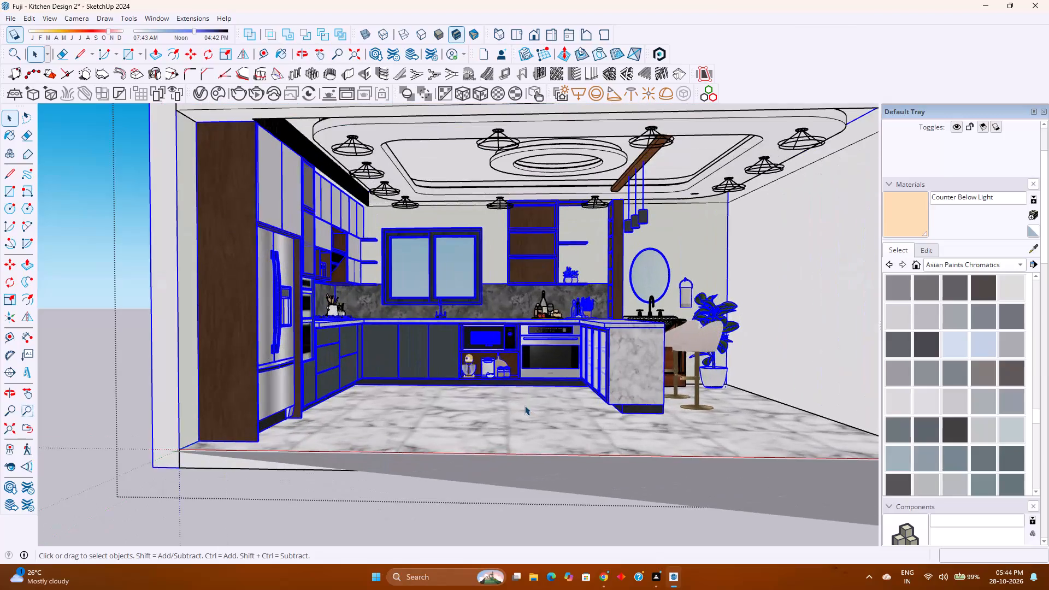
Clear the selection of the kitchen objects and save the Fuji - Kitchen Design 2 model.
middle_drag(524, 405, 450, 441)
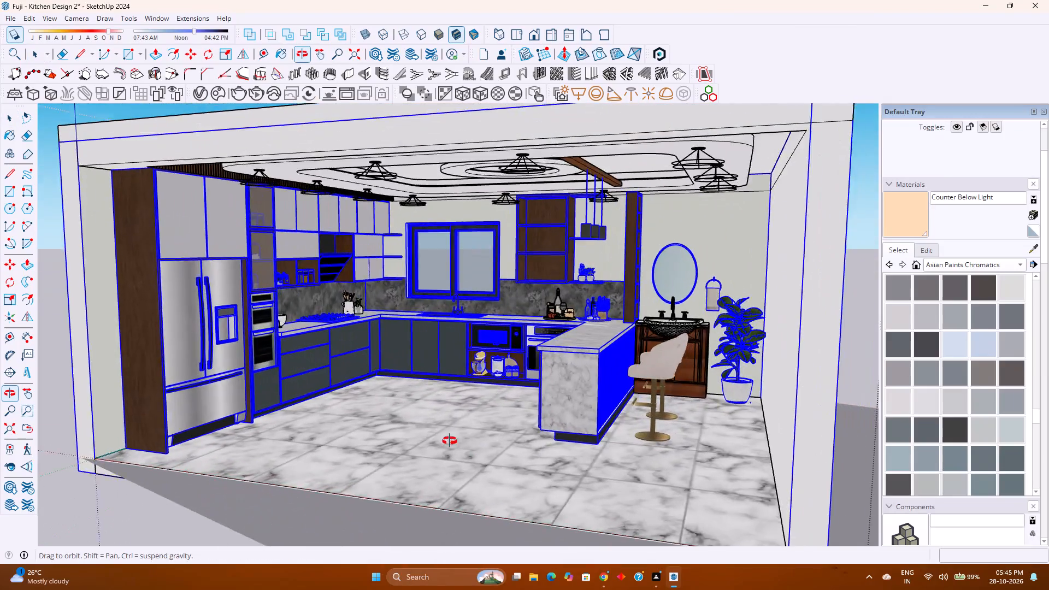
middle_drag(450, 441, 577, 394)
shift+middle_drag(623, 369, 544, 416)
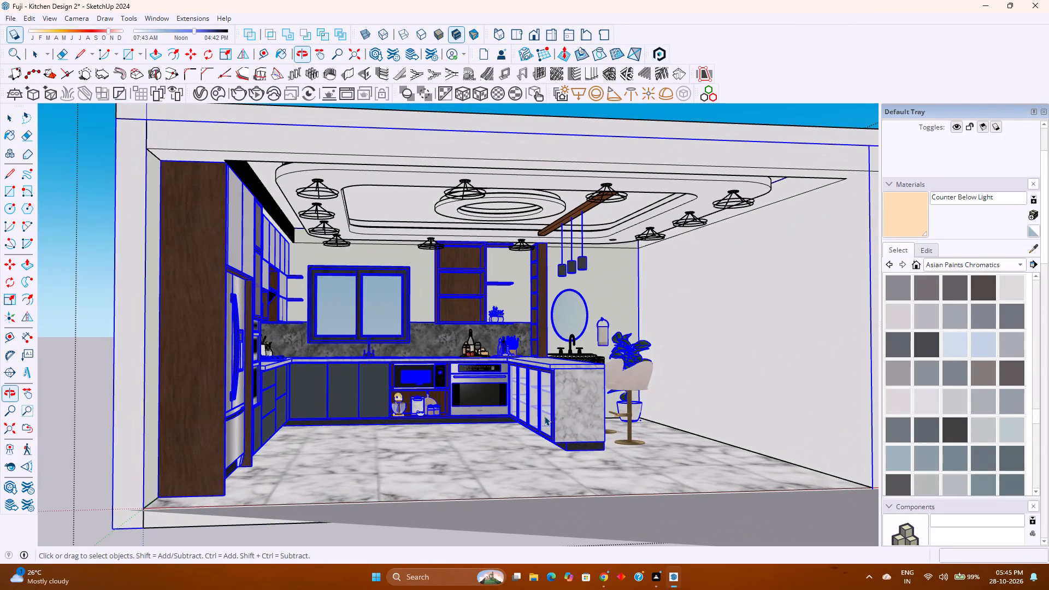
key(Escape)
key(ctrl+s)
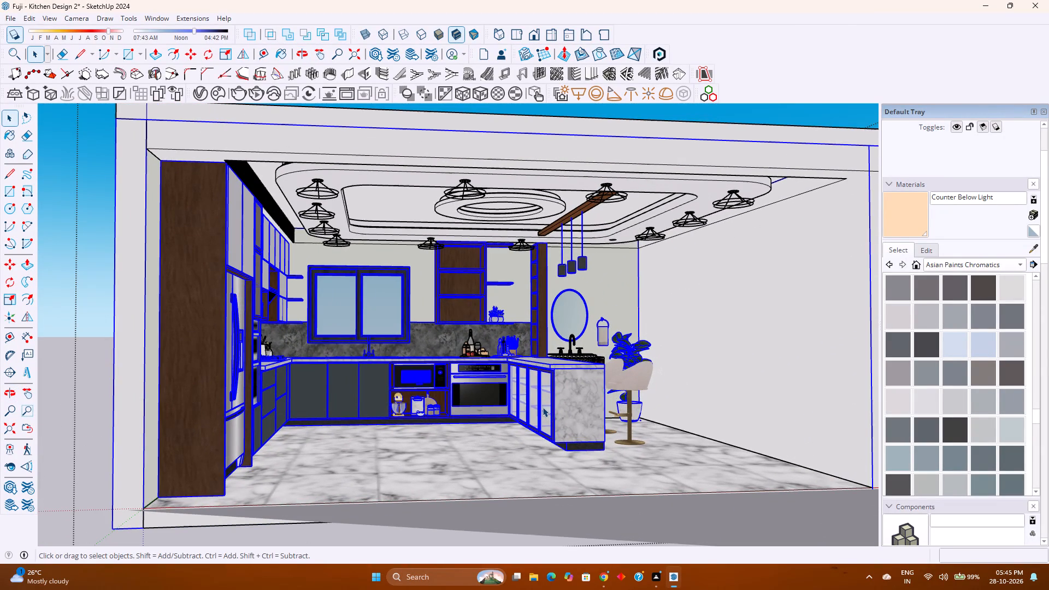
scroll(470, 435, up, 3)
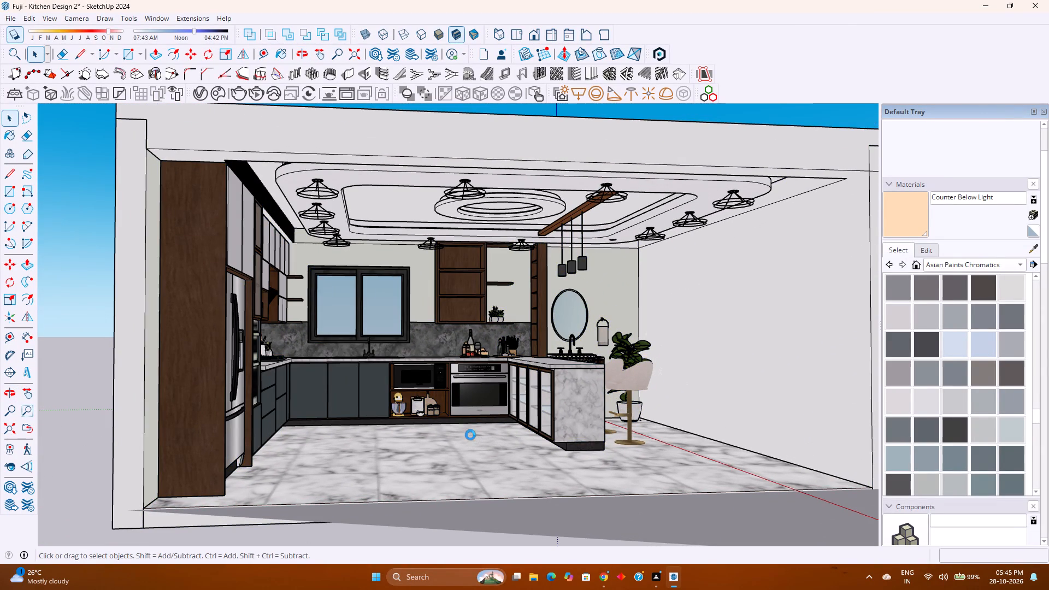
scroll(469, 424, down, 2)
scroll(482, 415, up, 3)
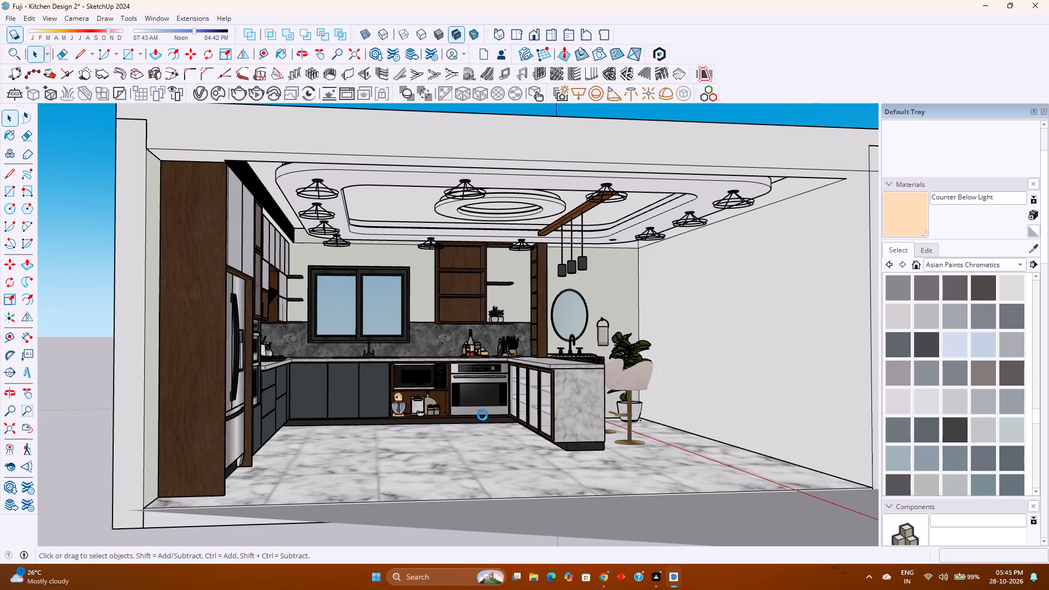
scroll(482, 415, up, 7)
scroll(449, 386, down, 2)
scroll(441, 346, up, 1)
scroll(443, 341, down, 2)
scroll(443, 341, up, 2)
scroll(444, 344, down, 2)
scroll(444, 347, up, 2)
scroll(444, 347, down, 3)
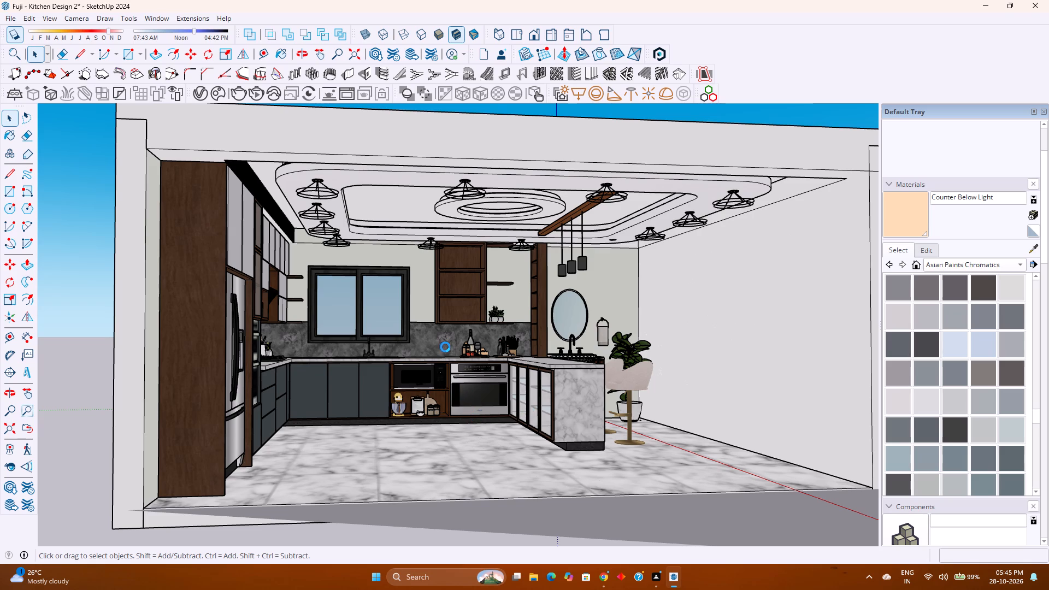
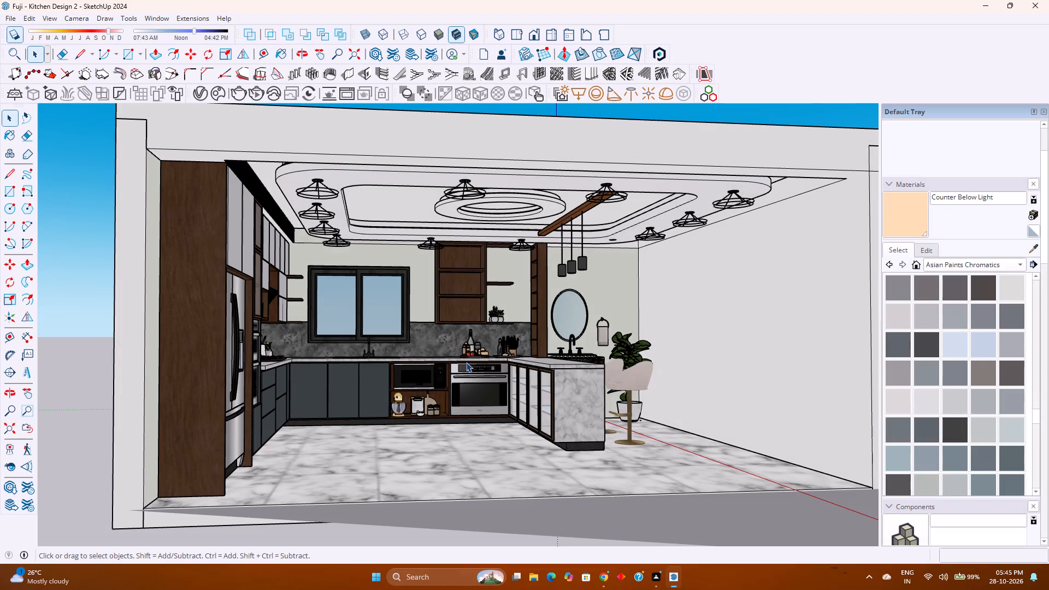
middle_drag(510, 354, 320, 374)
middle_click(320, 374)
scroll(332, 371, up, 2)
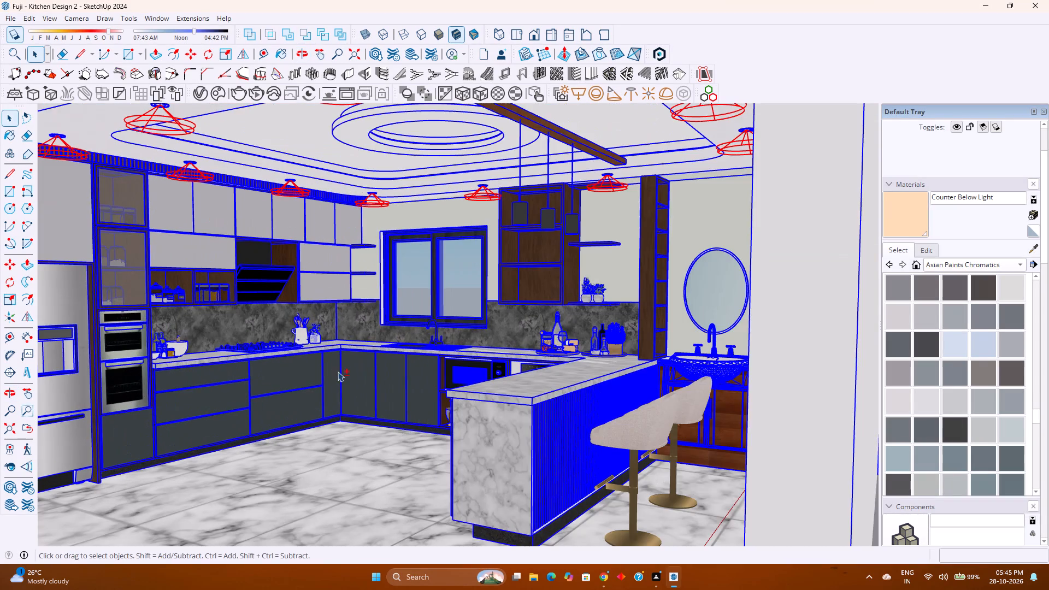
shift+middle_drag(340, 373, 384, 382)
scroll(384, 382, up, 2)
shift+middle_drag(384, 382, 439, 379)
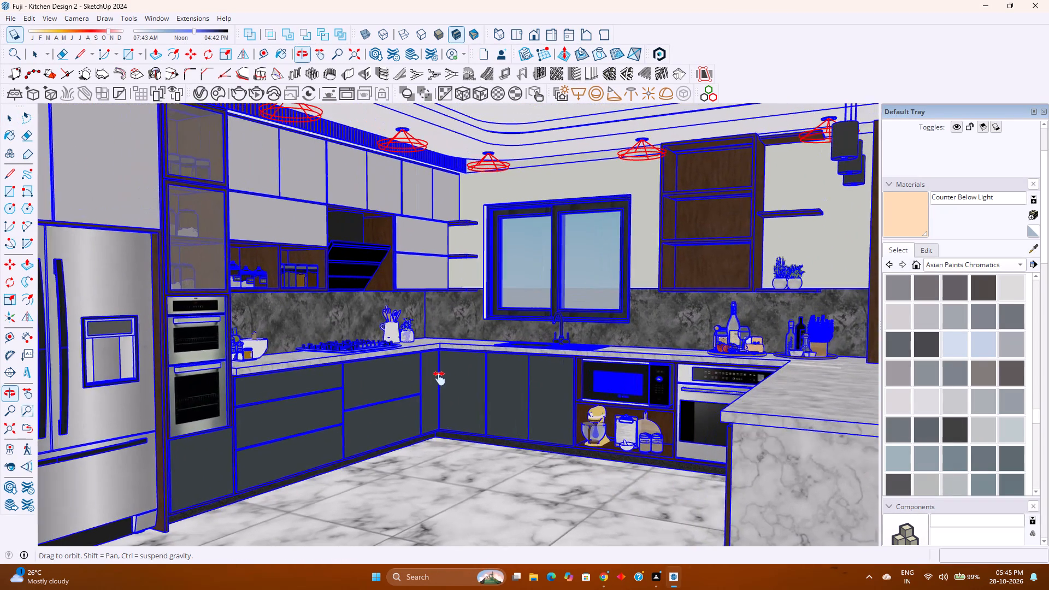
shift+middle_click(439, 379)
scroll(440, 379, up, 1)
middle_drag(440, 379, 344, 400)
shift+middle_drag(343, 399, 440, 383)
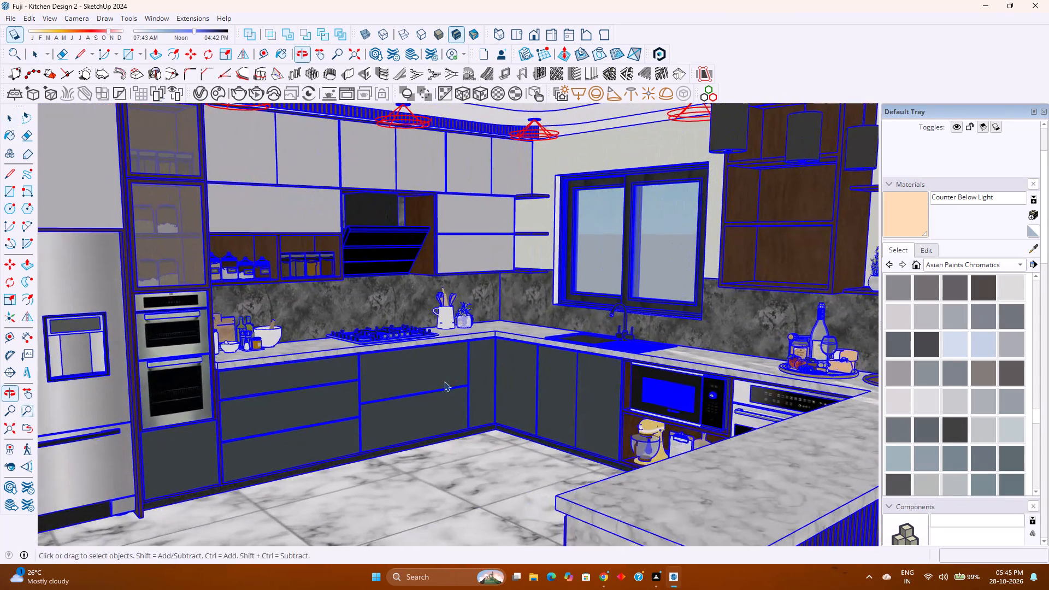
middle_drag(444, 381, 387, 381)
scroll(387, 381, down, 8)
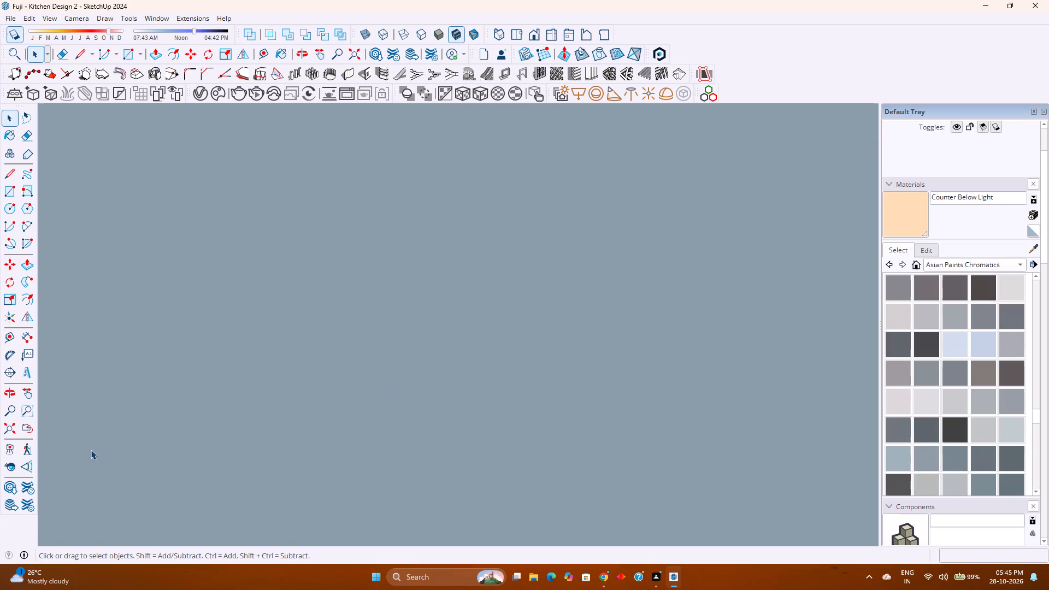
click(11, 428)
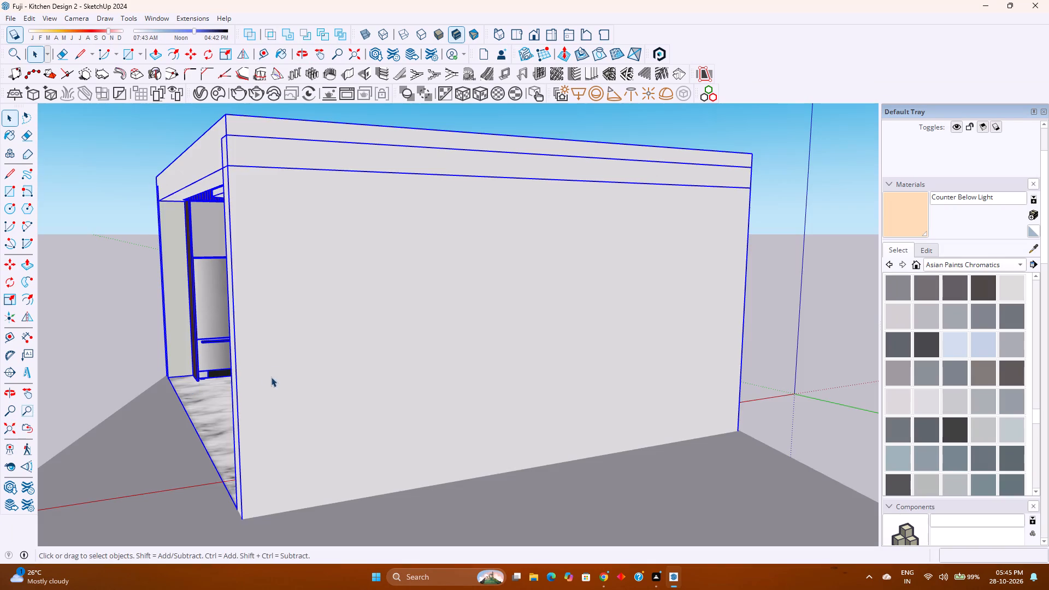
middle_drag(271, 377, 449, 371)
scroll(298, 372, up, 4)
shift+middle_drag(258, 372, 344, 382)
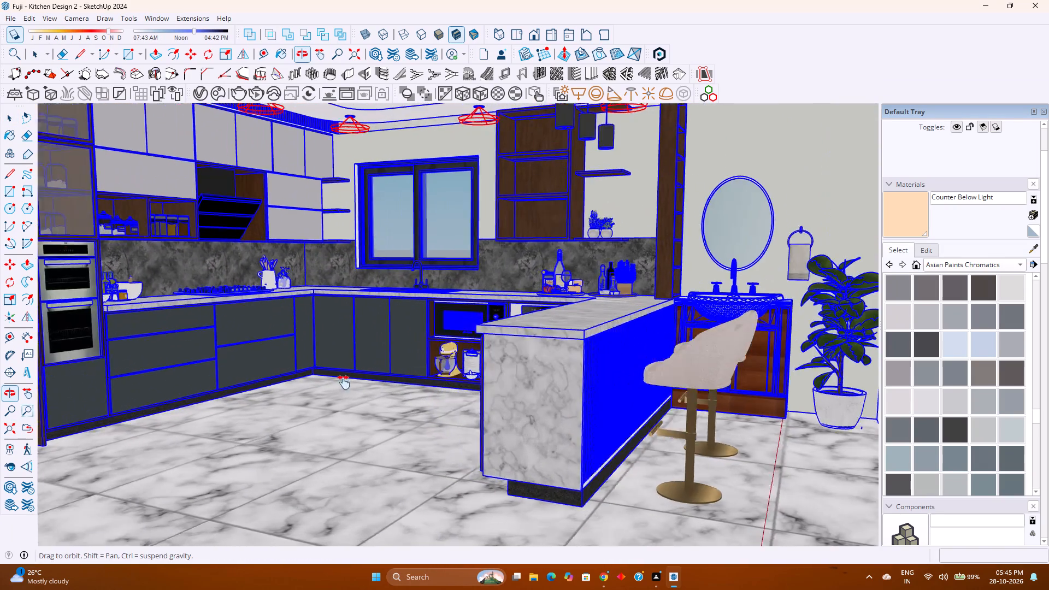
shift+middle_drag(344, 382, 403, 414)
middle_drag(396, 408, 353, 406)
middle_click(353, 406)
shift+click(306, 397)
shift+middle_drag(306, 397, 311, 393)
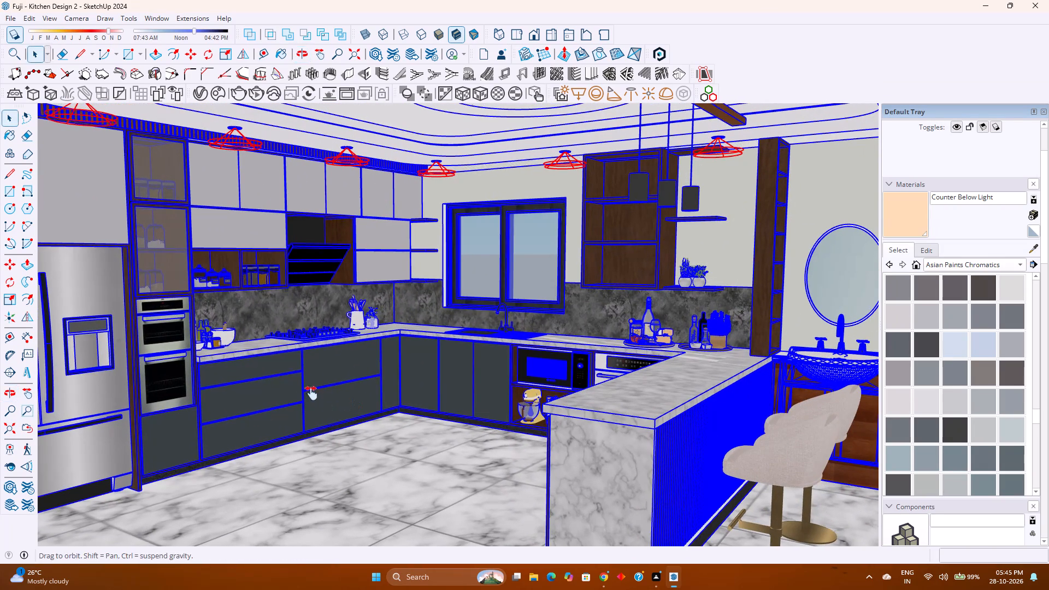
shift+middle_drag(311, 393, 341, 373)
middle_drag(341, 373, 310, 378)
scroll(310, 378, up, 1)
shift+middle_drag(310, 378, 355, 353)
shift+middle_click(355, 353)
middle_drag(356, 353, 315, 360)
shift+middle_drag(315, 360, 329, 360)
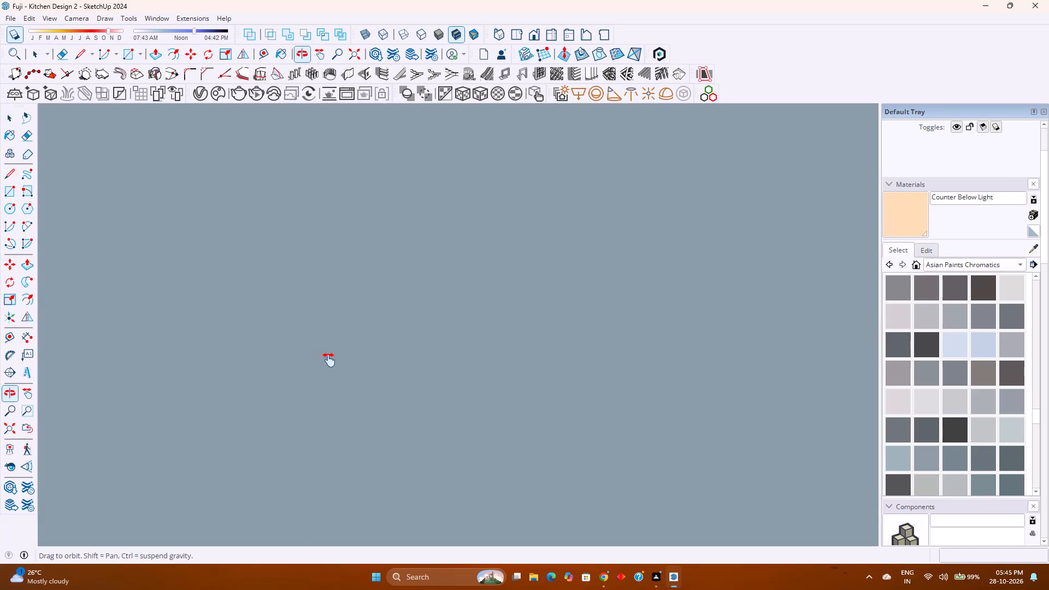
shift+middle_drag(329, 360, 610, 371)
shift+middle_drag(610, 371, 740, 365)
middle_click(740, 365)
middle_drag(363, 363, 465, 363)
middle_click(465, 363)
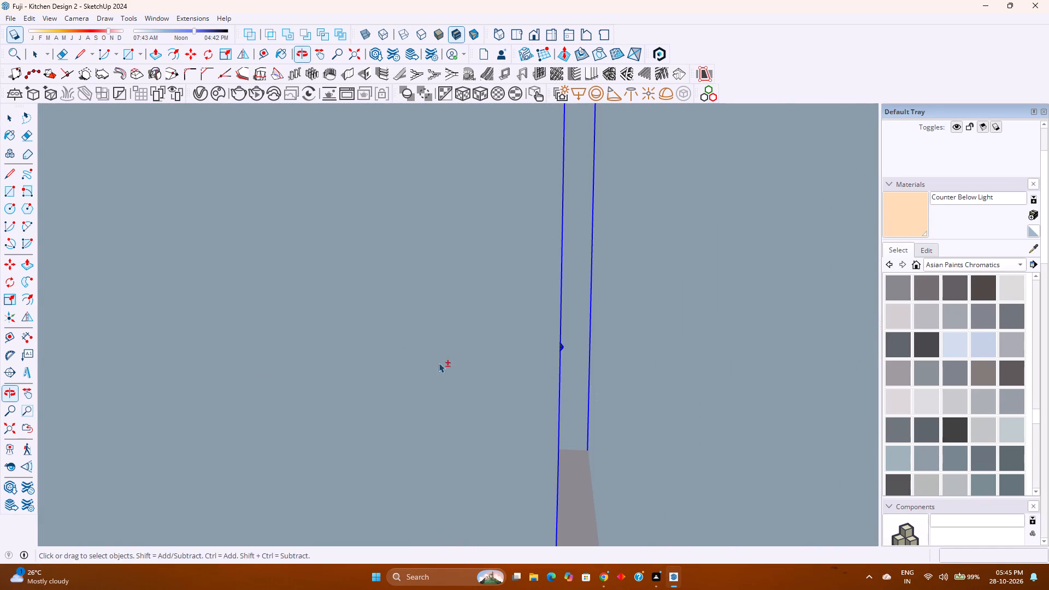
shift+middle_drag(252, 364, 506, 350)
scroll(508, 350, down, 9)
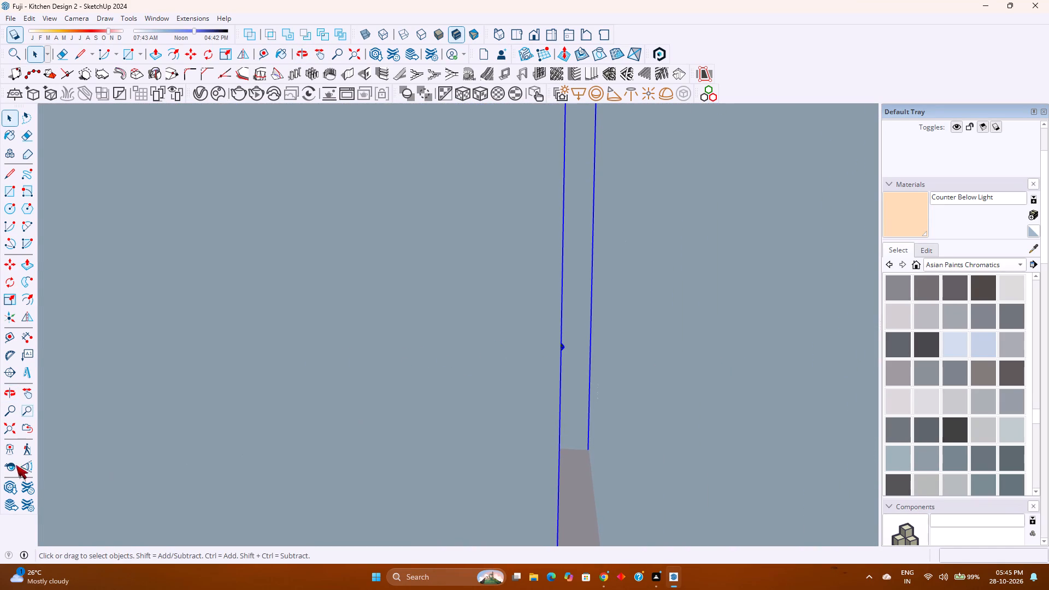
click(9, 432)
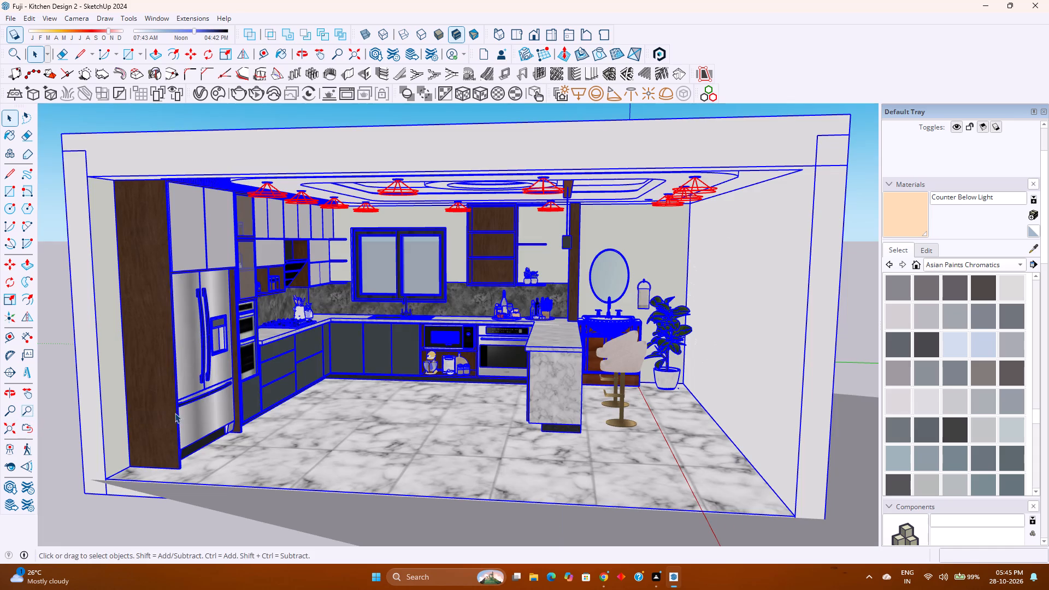
Frame an angled interior view of the kitchen showing the fridge, corner cabinets, window, marble island and bar stools.
shift+middle_drag(186, 413, 193, 412)
shift+middle_drag(262, 404, 268, 404)
shift+middle_click(268, 404)
shift+middle_click(387, 418)
shift+middle_drag(387, 418, 375, 421)
shift+middle_click(375, 421)
shift+middle_click(415, 401)
shift+middle_click(415, 401)
shift+middle_click(415, 402)
shift+middle_drag(414, 405, 382, 447)
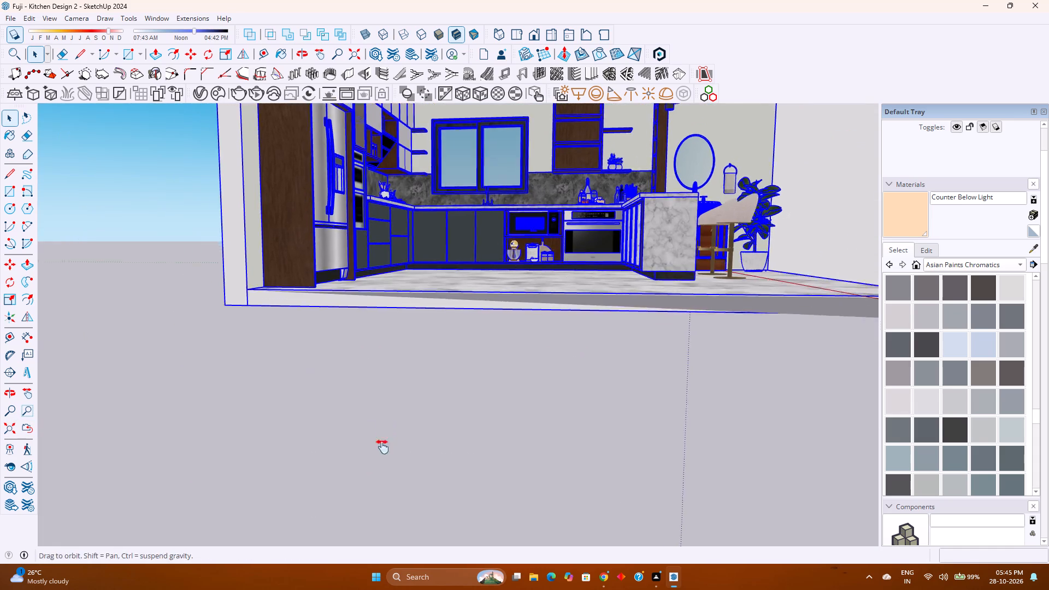
shift+middle_drag(382, 447, 349, 486)
shift+middle_click(349, 486)
scroll(397, 429, down, 2)
middle_drag(402, 424, 396, 427)
middle_drag(387, 433, 175, 511)
middle_drag(175, 511, 168, 512)
middle_drag(248, 441, 349, 390)
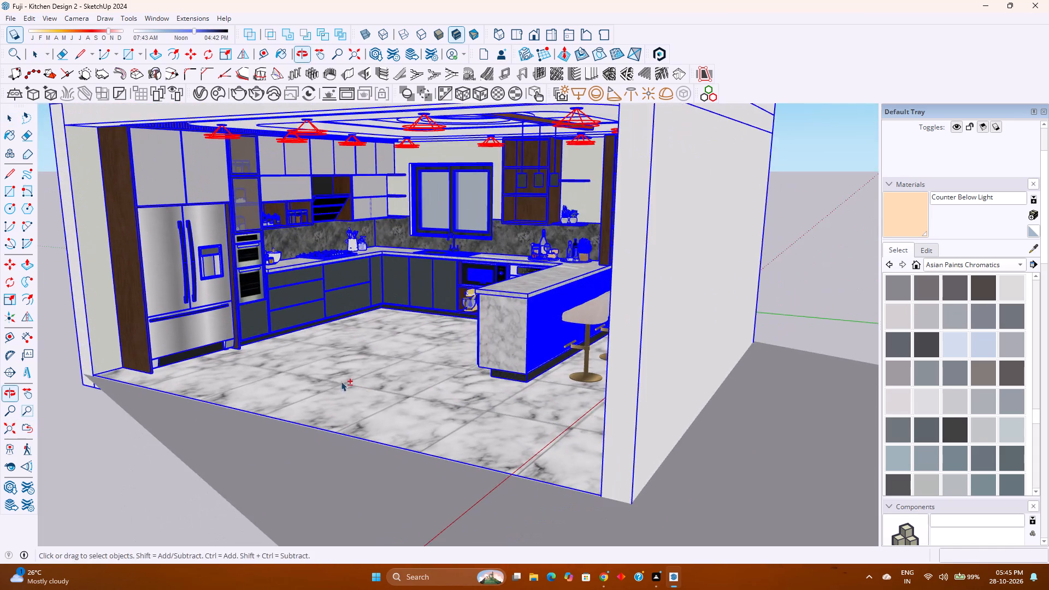
shift+middle_drag(339, 380, 355, 444)
shift+middle_click(355, 444)
shift+middle_click(355, 444)
scroll(310, 414, up, 1)
shift+middle_drag(346, 393, 189, 518)
shift+middle_click(181, 521)
shift+middle_click(176, 523)
scroll(322, 377, up, 1)
shift+middle_drag(322, 376, 249, 486)
shift+middle_click(249, 486)
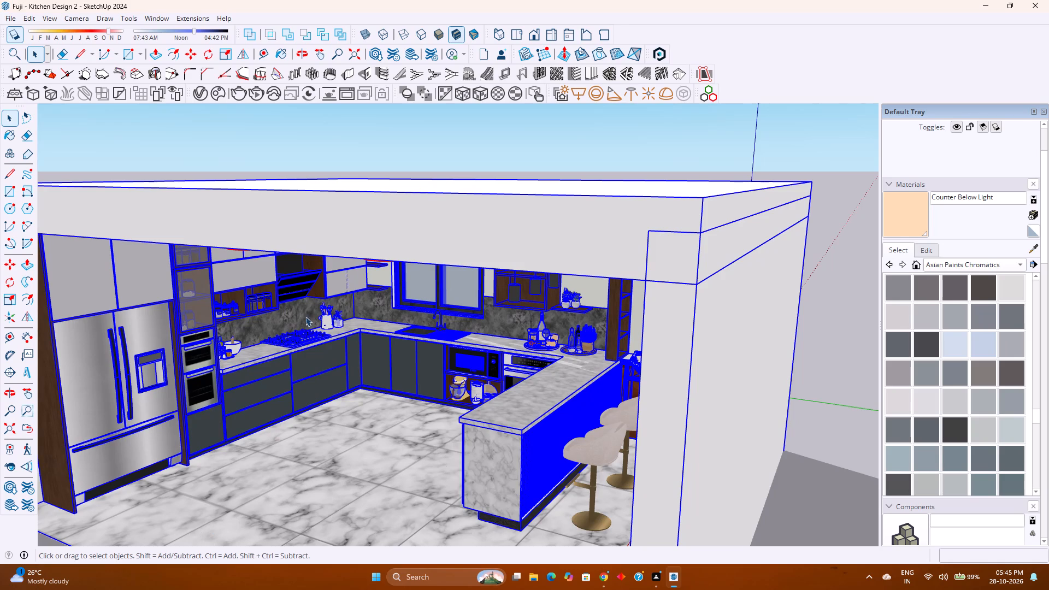
middle_drag(276, 387, 337, 328)
middle_click(337, 328)
middle_click(339, 326)
shift+middle_drag(340, 336, 423, 318)
middle_drag(430, 320, 409, 332)
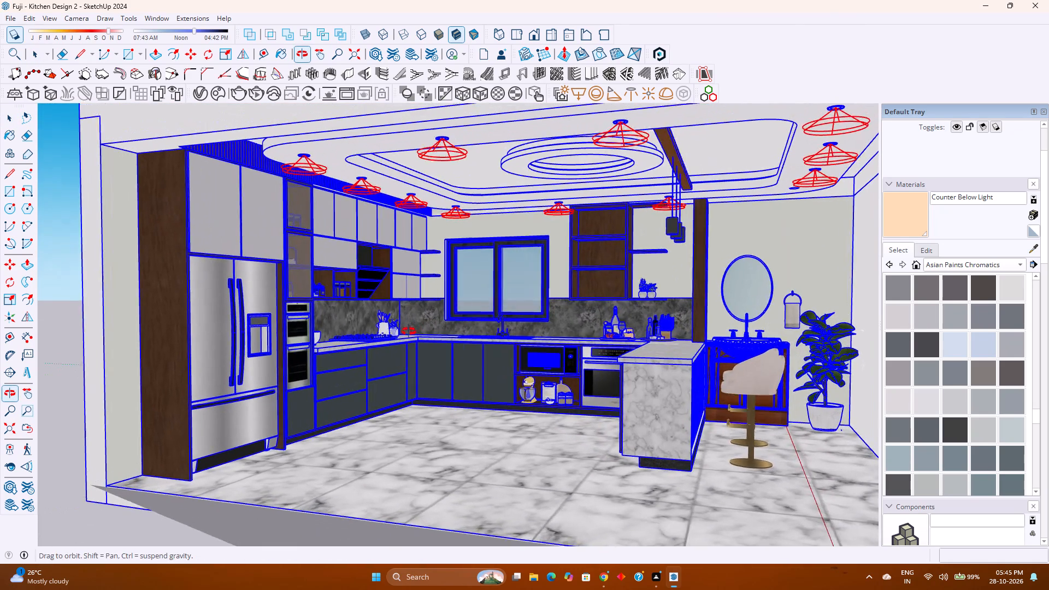
middle_drag(409, 332, 390, 332)
middle_click(390, 332)
scroll(445, 346, up, 1)
shift+middle_drag(469, 352, 431, 355)
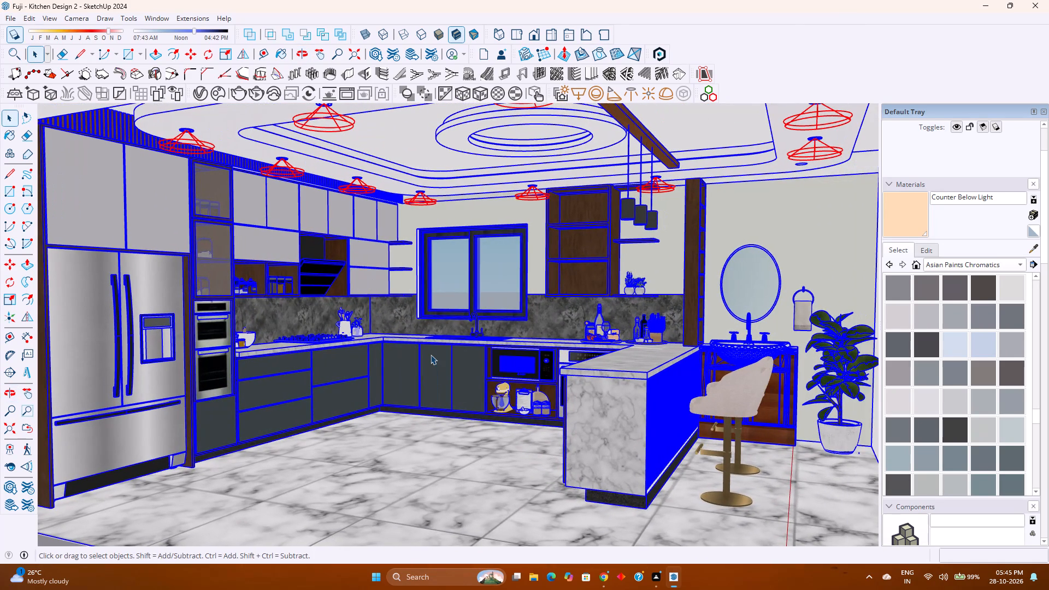
key(Escape)
shift+middle_drag(440, 373, 506, 363)
shift+middle_click(506, 363)
shift+middle_click(506, 363)
middle_drag(507, 362, 493, 366)
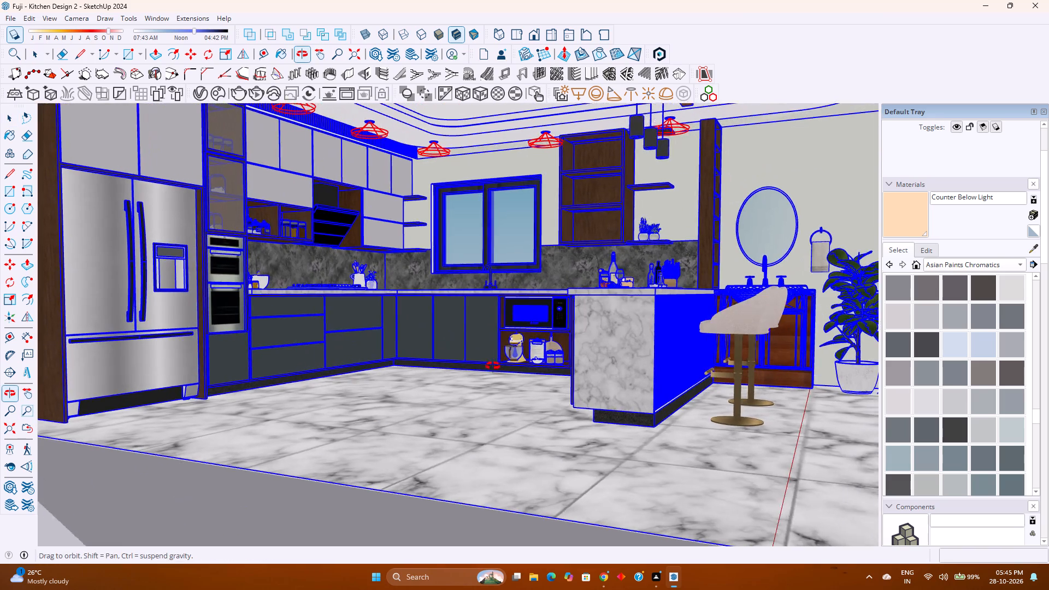
middle_drag(493, 366, 472, 403)
middle_click(468, 396)
middle_click(470, 393)
middle_click(474, 388)
scroll(376, 405, up, 2)
shift+middle_drag(383, 402, 396, 397)
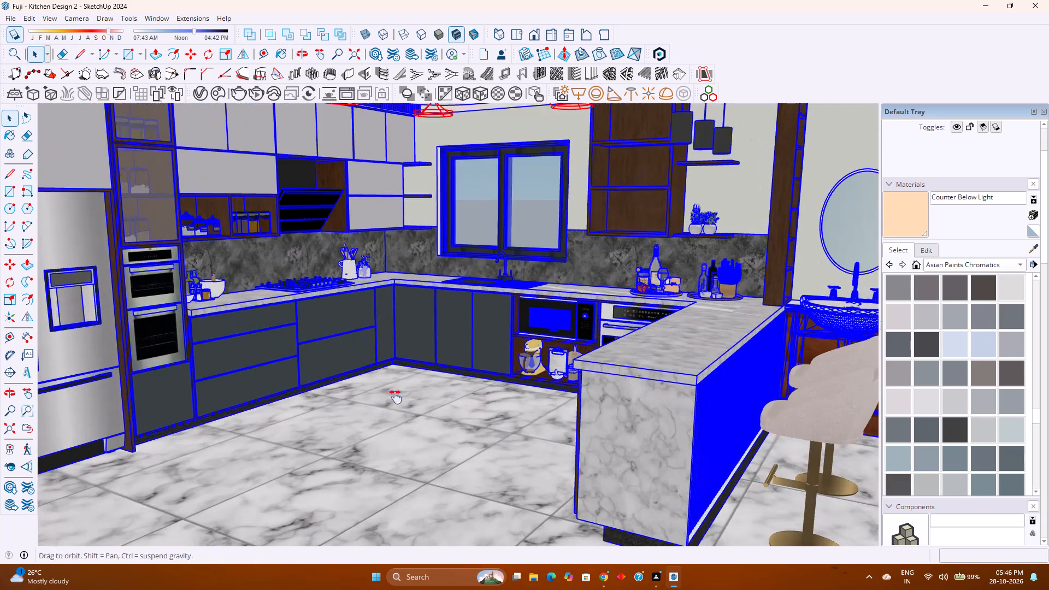
shift+middle_drag(396, 397, 441, 394)
shift+middle_click(441, 394)
middle_drag(451, 396, 417, 398)
middle_click(417, 398)
shift+middle_drag(411, 393, 467, 388)
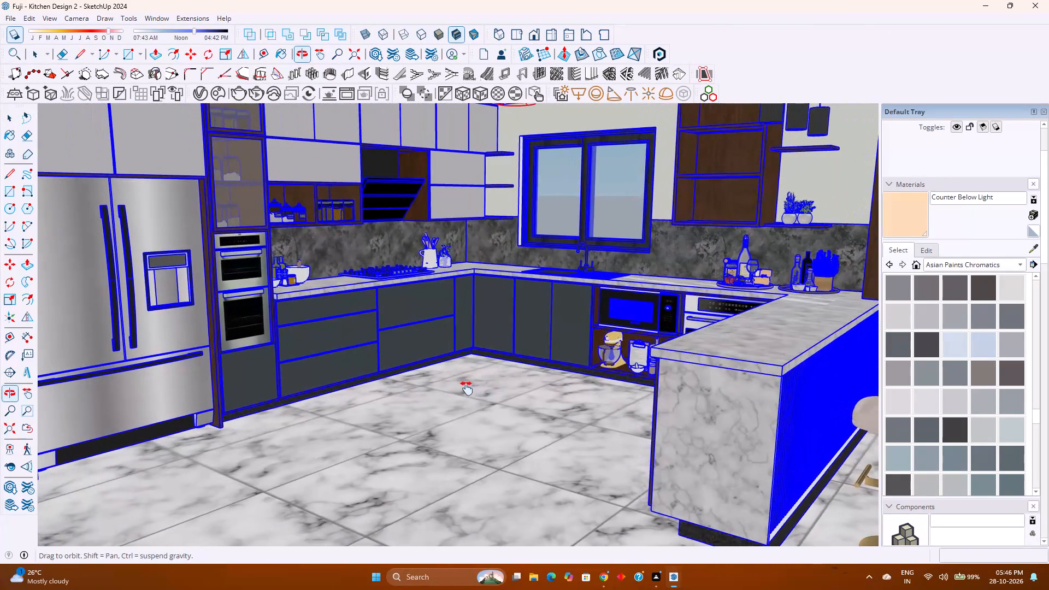
shift+middle_drag(467, 388, 467, 389)
shift+middle_click(467, 389)
middle_drag(463, 392, 443, 394)
key(Escape)
scroll(442, 386, down, 1)
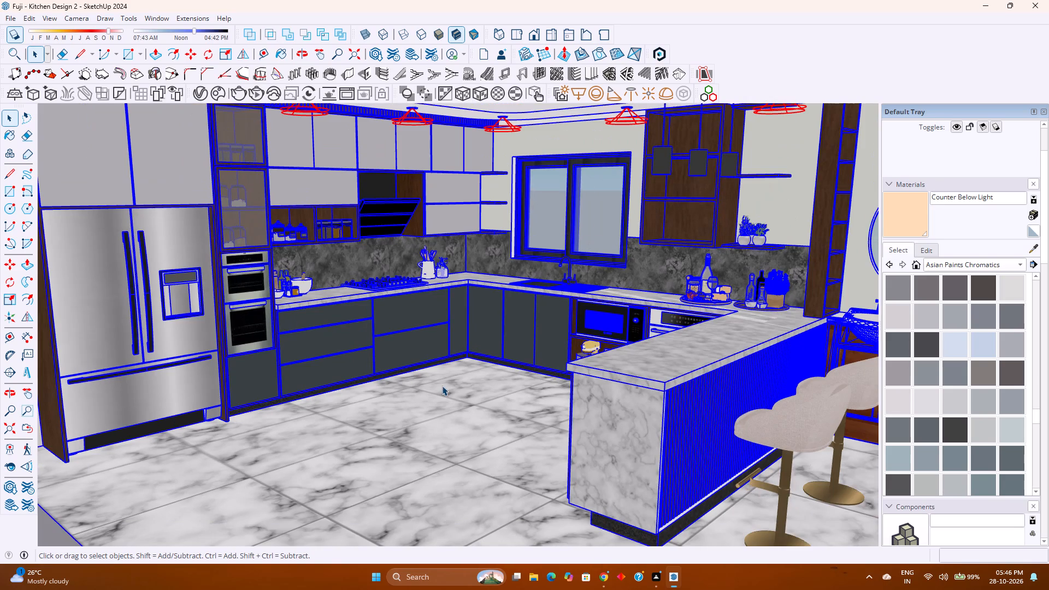
middle_drag(442, 386, 450, 372)
shift+middle_drag(455, 369, 433, 423)
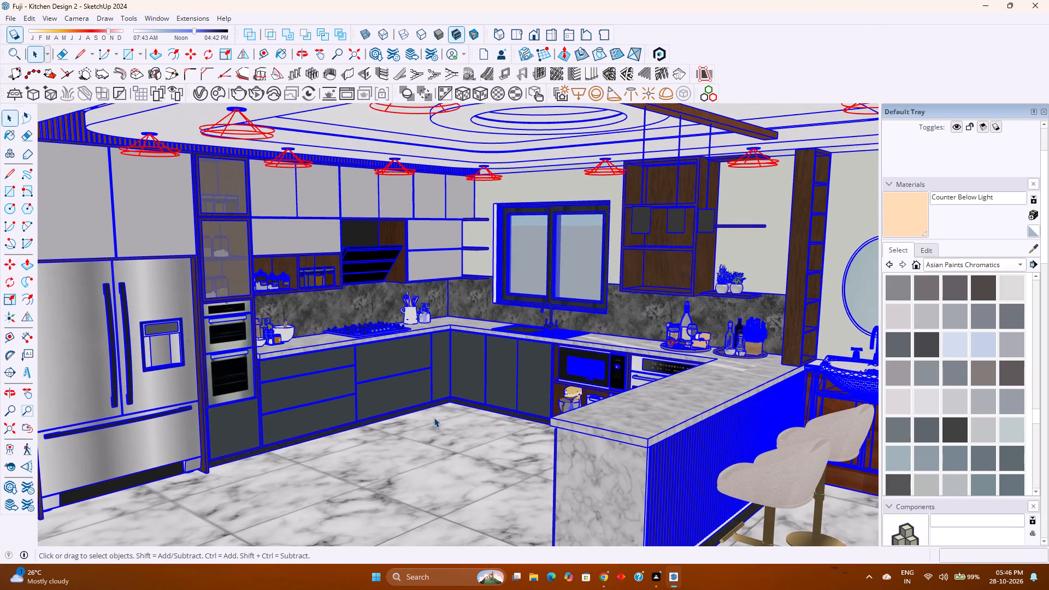
Preview the angled kitchen view with a V-Ray interactive render, and replace it with a full production render.
click(256, 97)
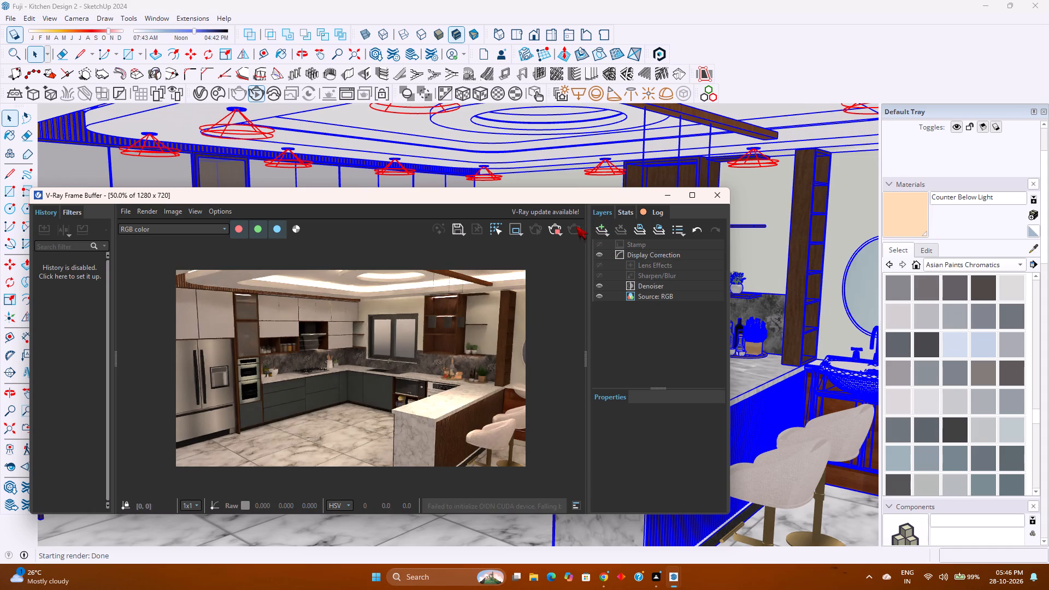
click(555, 232)
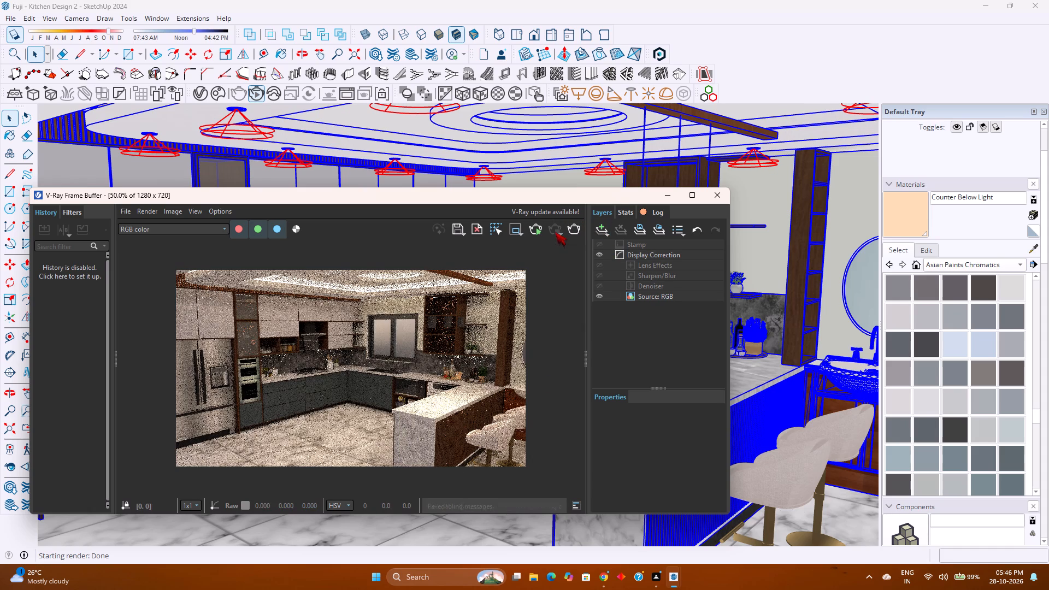
click(573, 232)
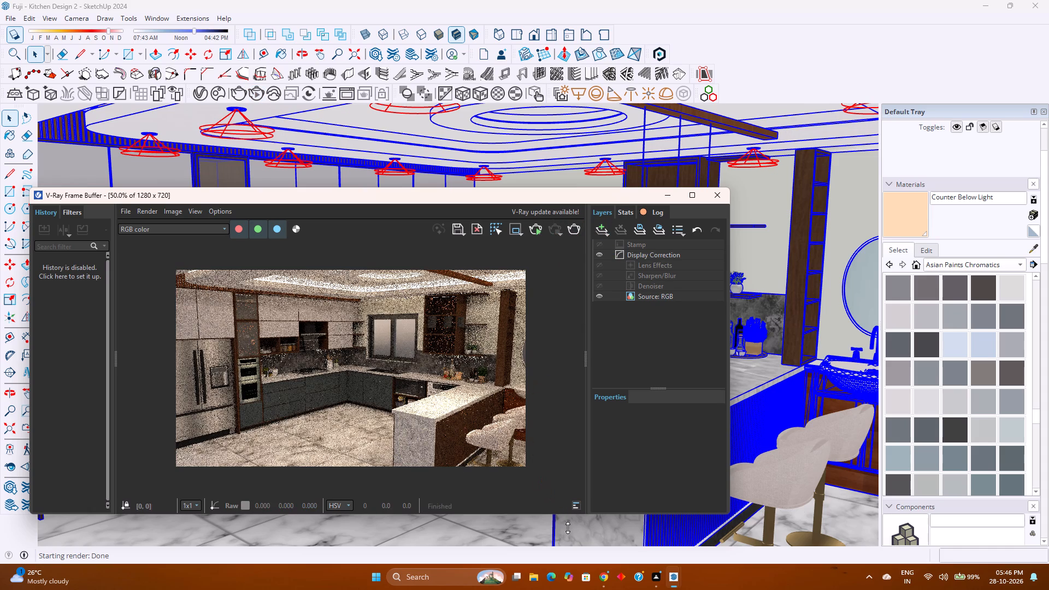
Switch to ChatGPT in Chrome and download the generated front-view kitchen render.
click(600, 576)
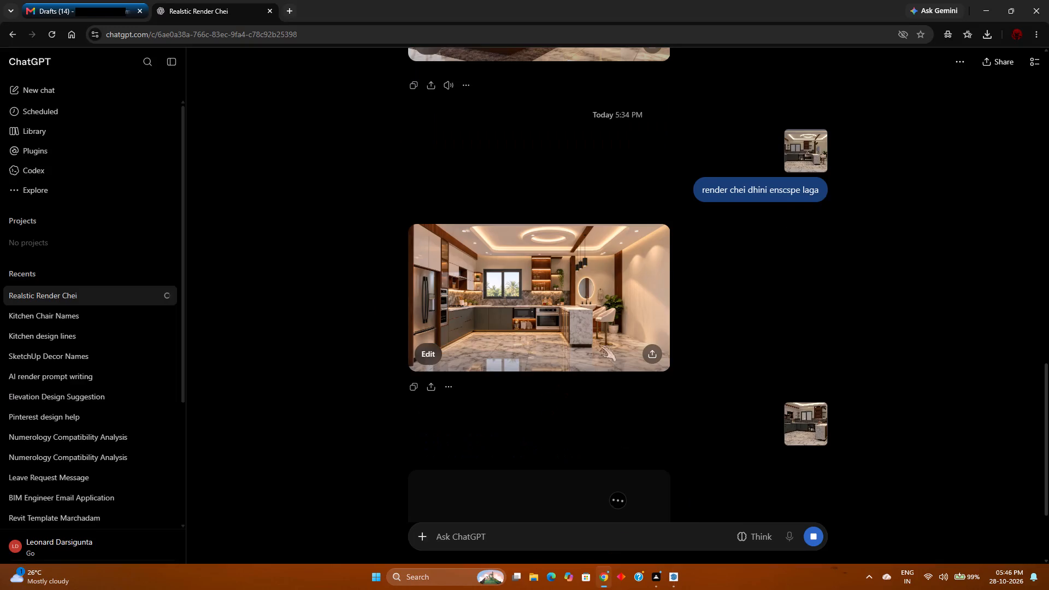
scroll(600, 345, down, 4)
scroll(600, 345, up, 3)
click(597, 312)
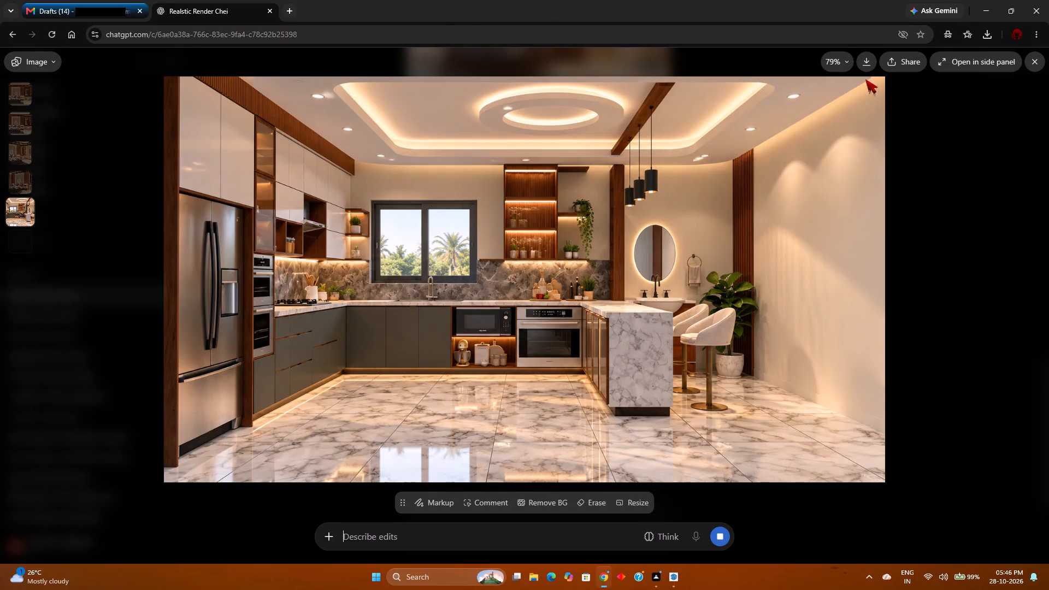
click(871, 60)
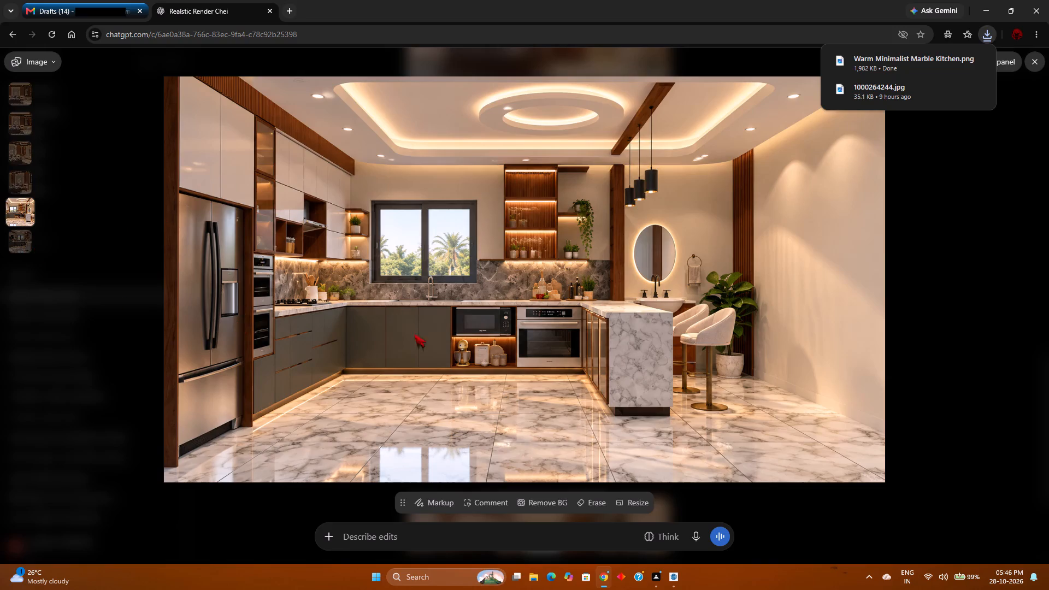
scroll(482, 334, down, 5)
click(968, 270)
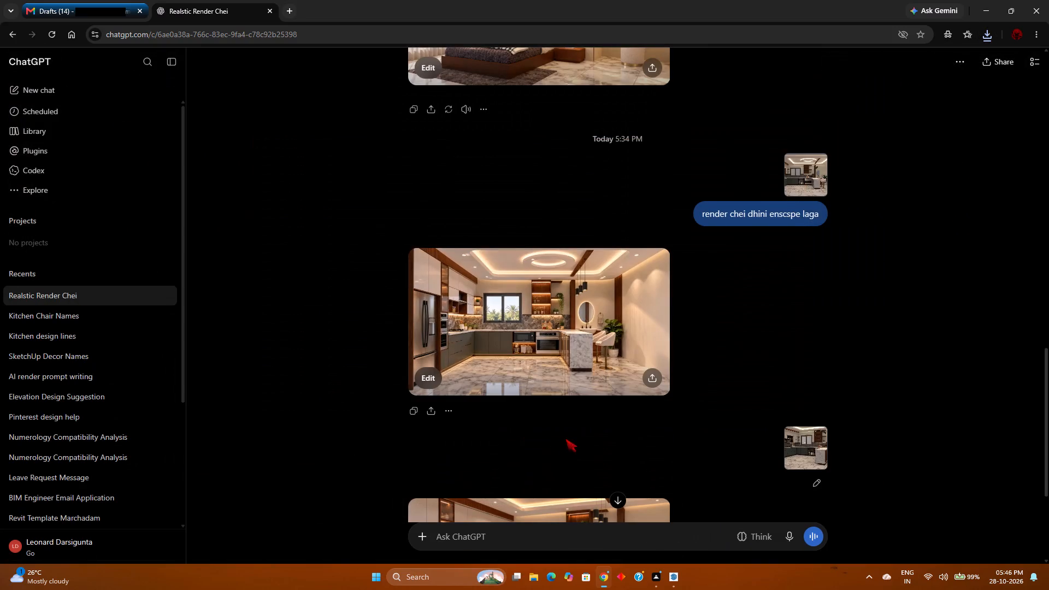
Download the latest ChatGPT render, showing the kitchen at an angle with the island and round mirror.
scroll(565, 439, down, 6)
click(566, 375)
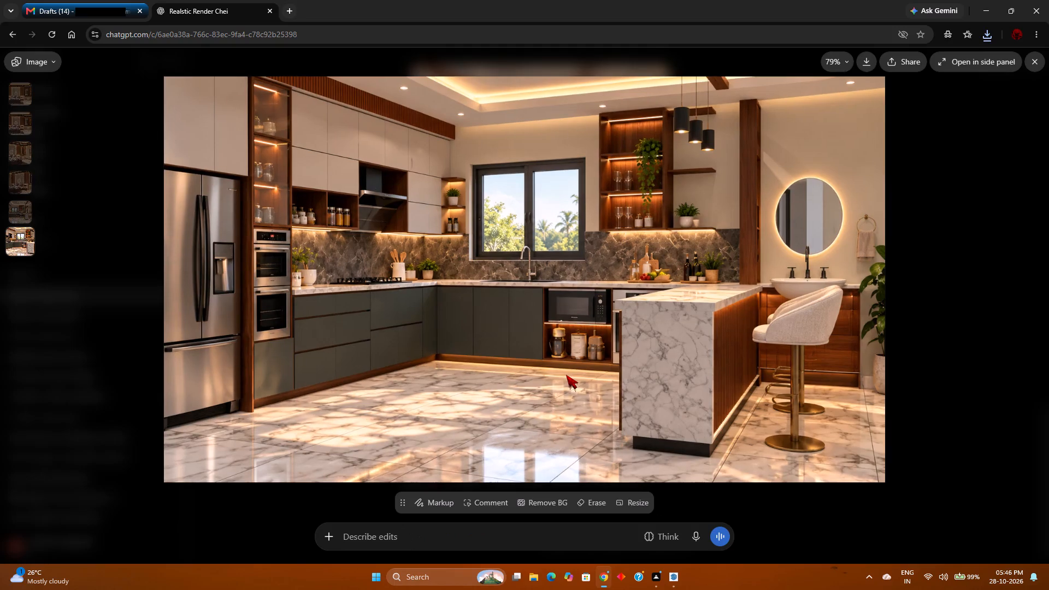
click(868, 64)
Reopen the Realstic Render Chei chat and return to the V-Ray Frame Buffer in SketchUp.
click(12, 38)
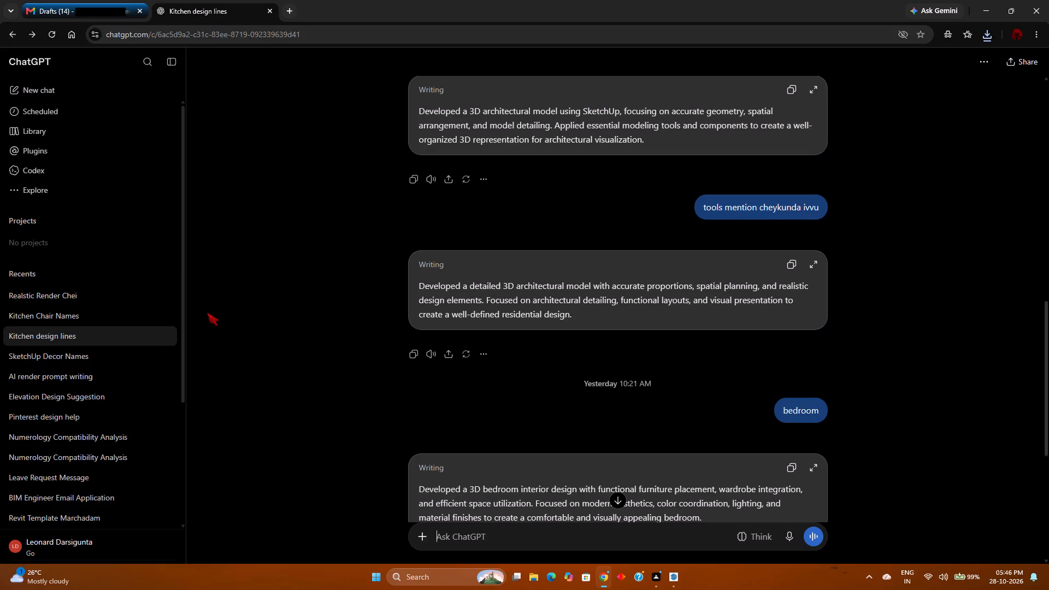
click(56, 299)
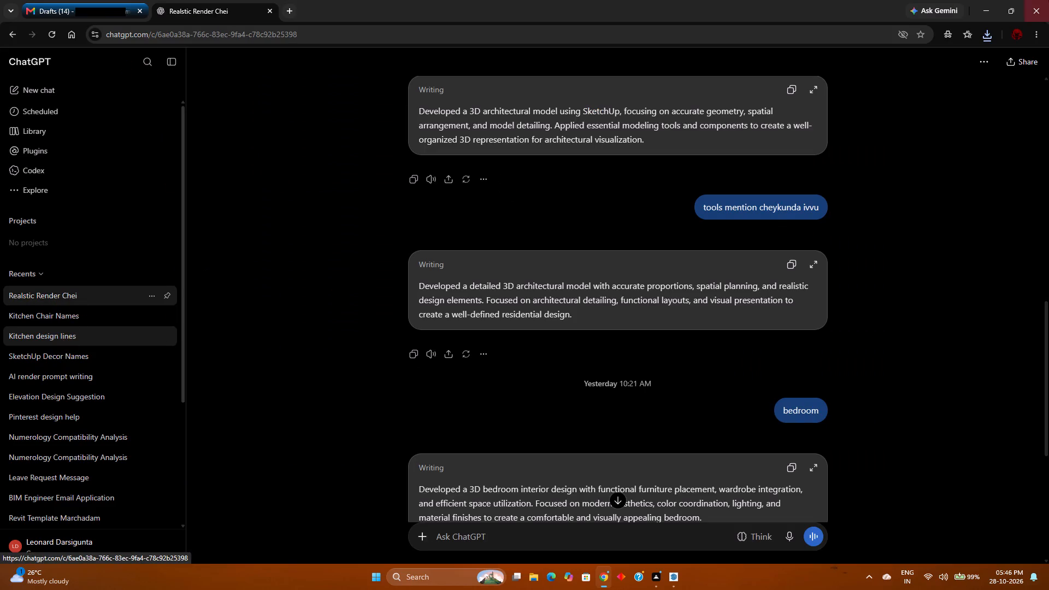
click(983, 7)
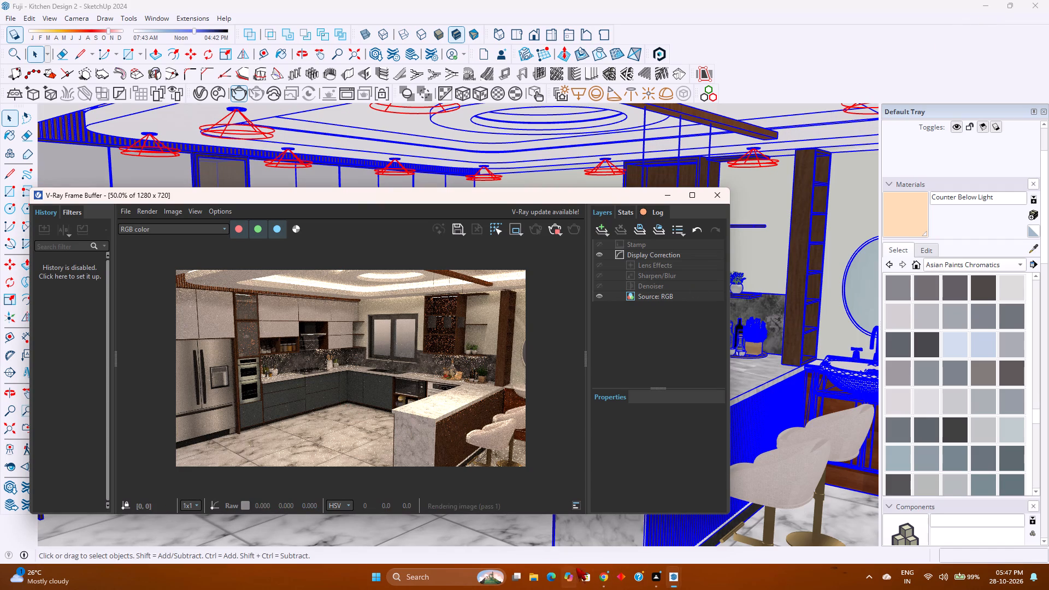
Open the Downloads folder in File Explorer and rename the Warm Minimalist Marble Kitchen image as Fuji - Kitchen design 2-1.
click(535, 581)
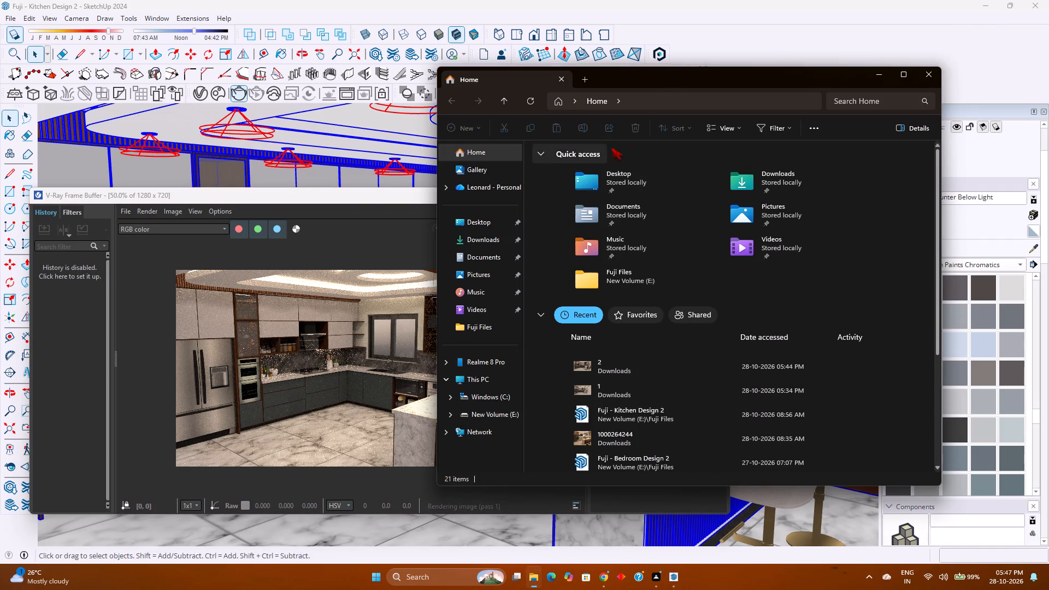
drag(661, 79, 759, 34)
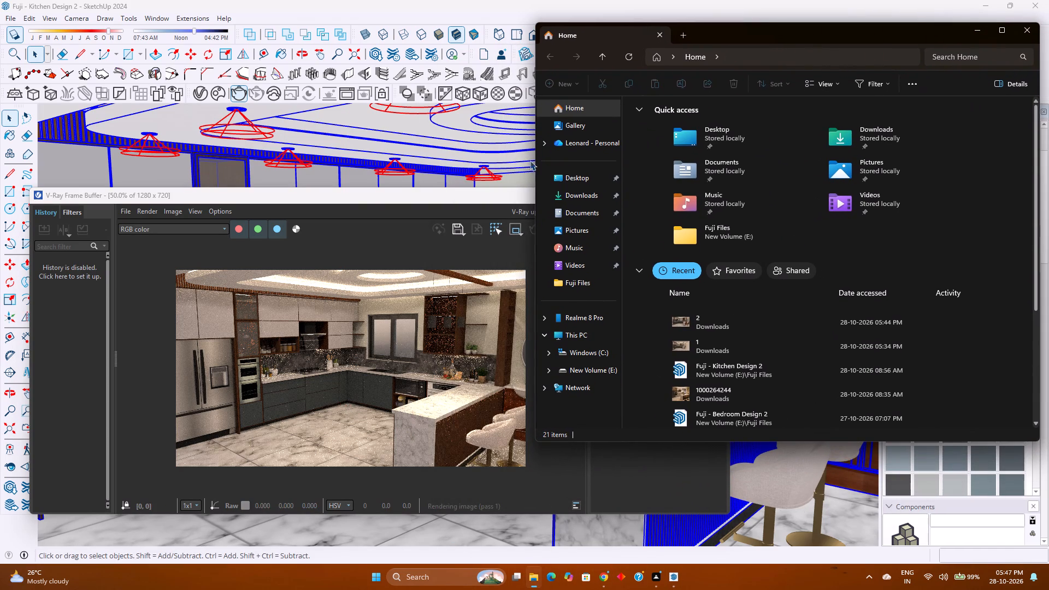
click(563, 196)
click(699, 152)
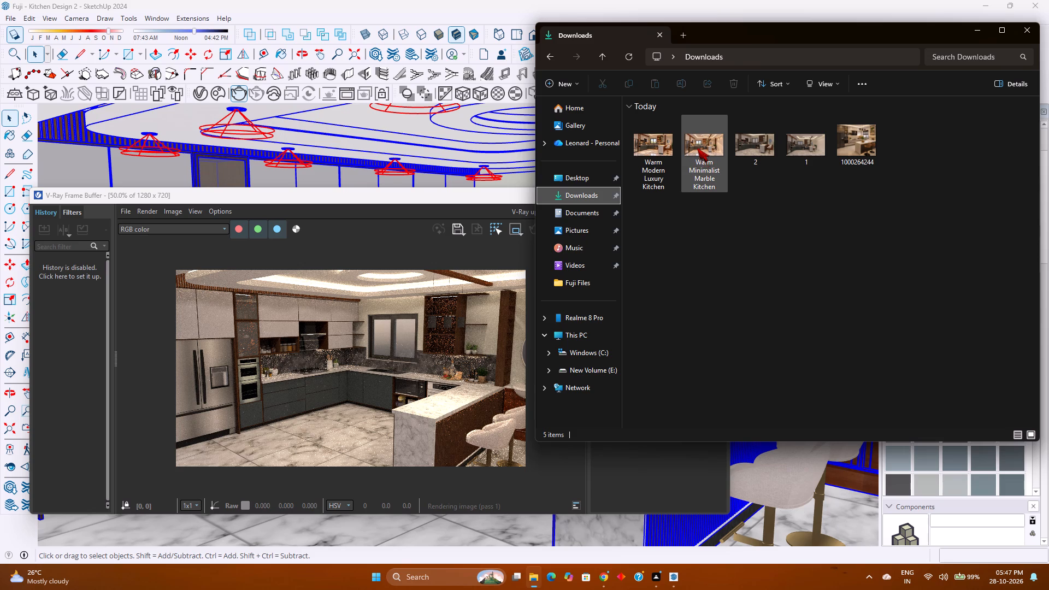
click(686, 88)
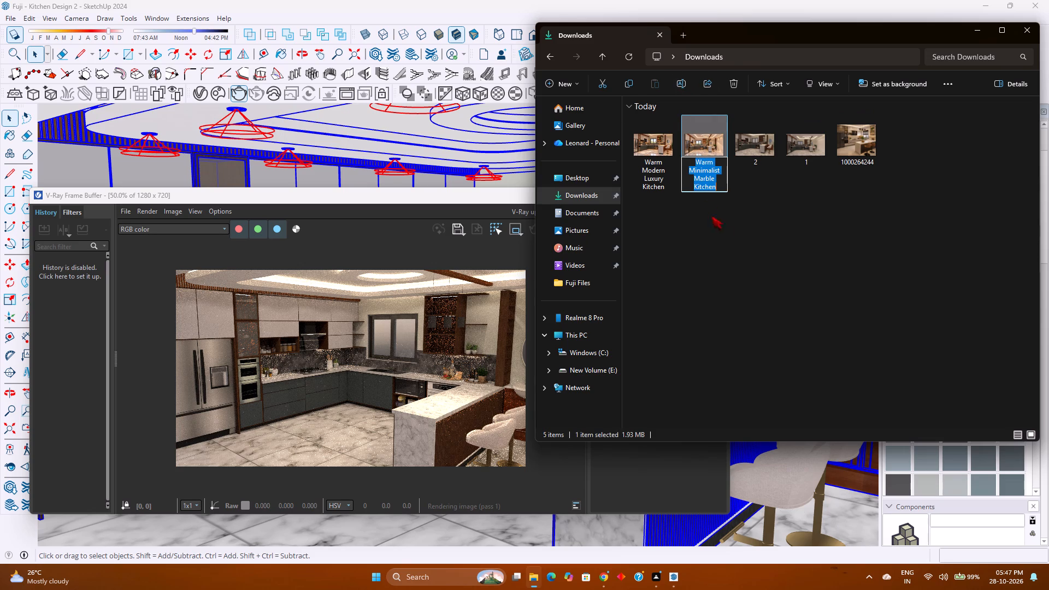
text(Fuji)
key(space)
text(-)
key(space)
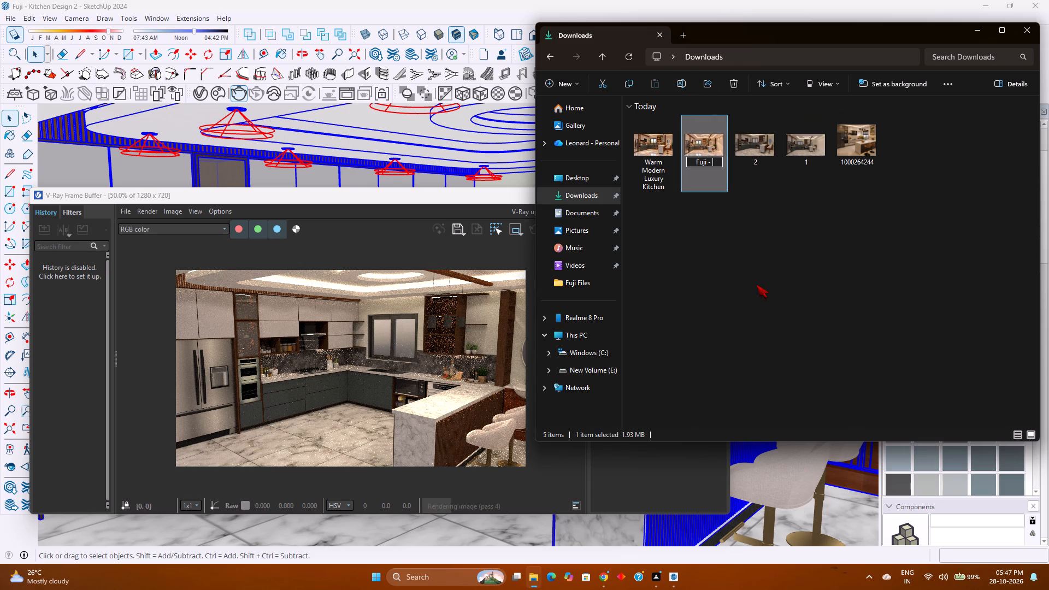
text(Kitchen)
key(space)
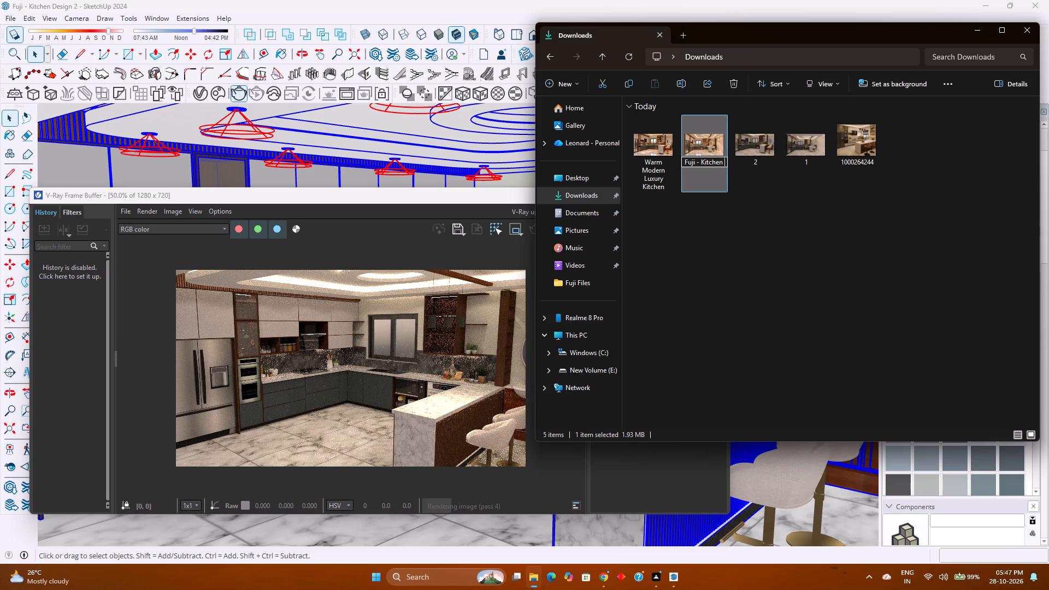
text(design)
key(space)
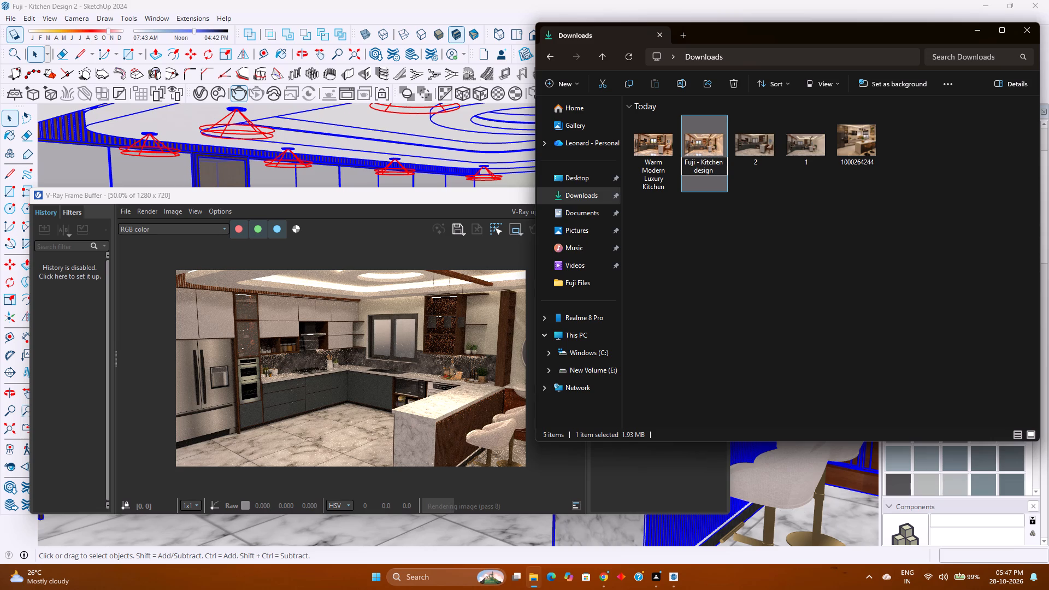
key(2)
text(-1)
key(Return)
Rename the Warm Modern Luxury Kitchen image as Fuji - Kitchen Design 2-2.
click(644, 130)
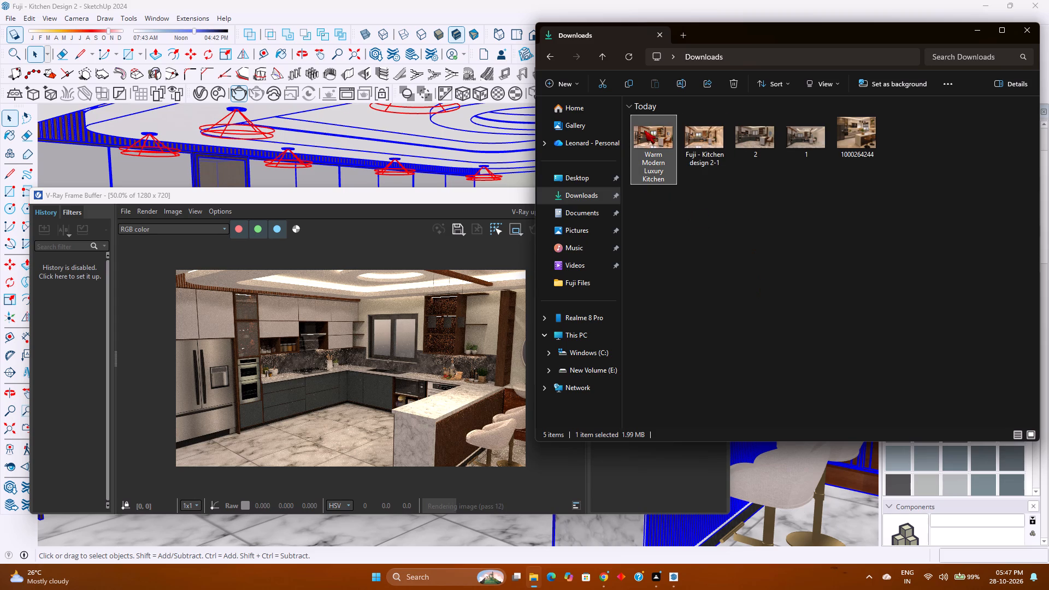
click(685, 81)
text(Fuji)
key(space)
text(-)
key(space)
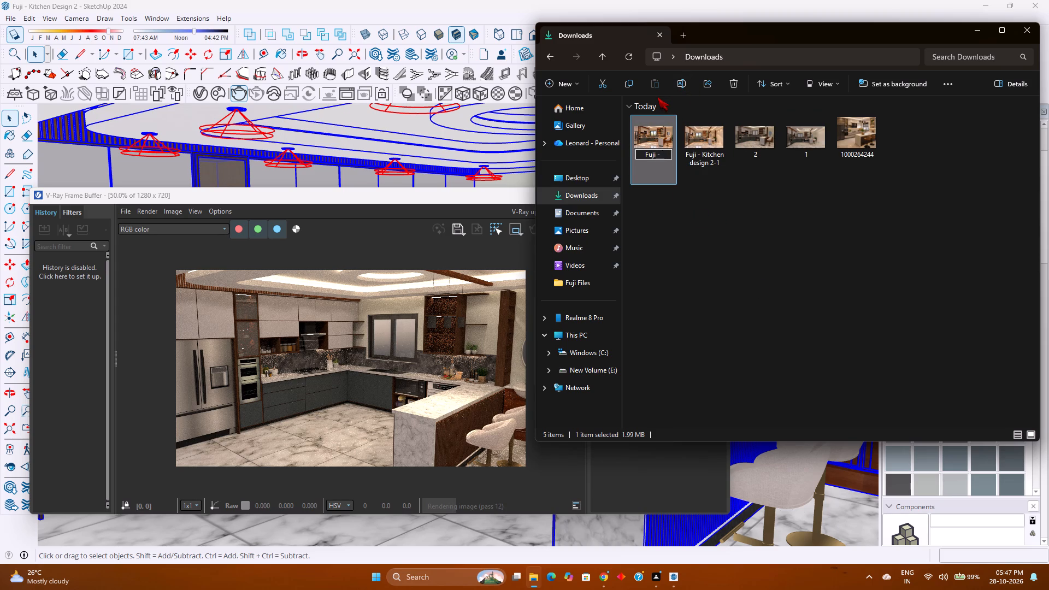
text(Kitchen)
key(space)
text(Design)
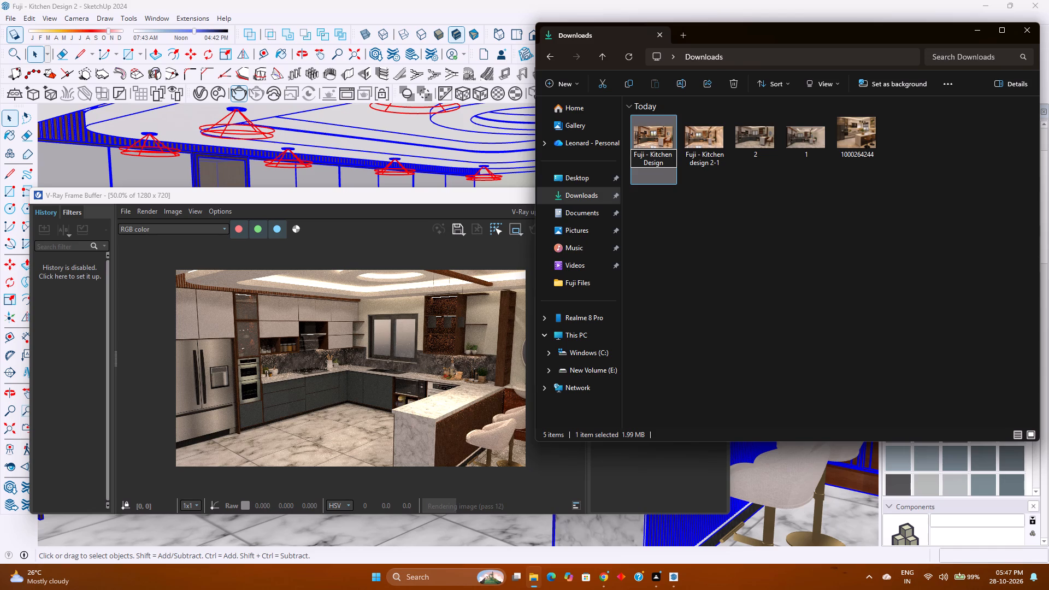
key(space)
text(2-3)
key(BackSpace)
key(2)
key(Return)
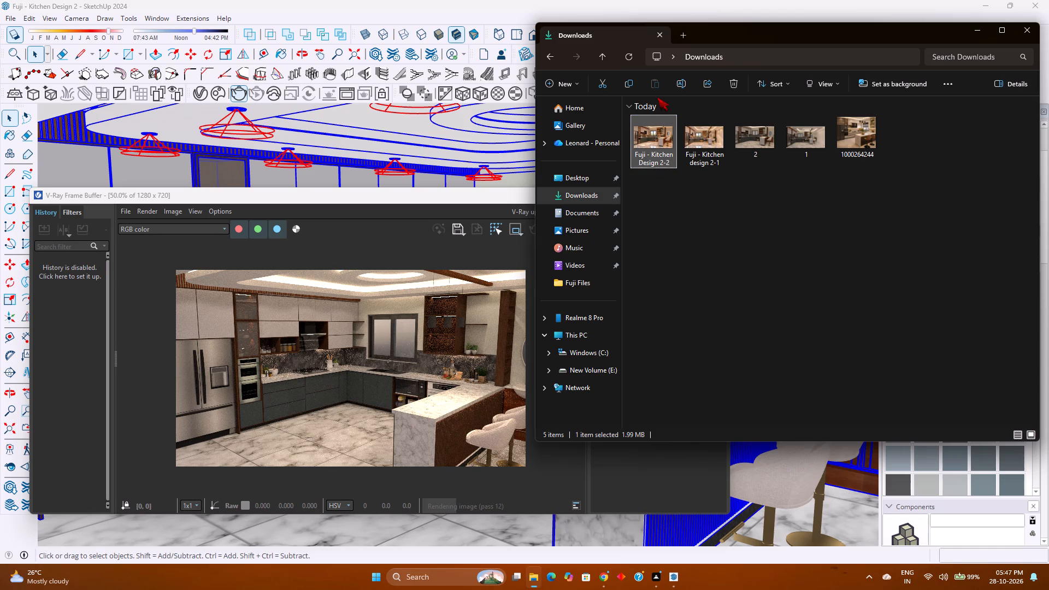
Capitalise the word design in the other Fuji image's name so it reads Fuji - Kitchen Design 2-1.
click(700, 135)
click(682, 88)
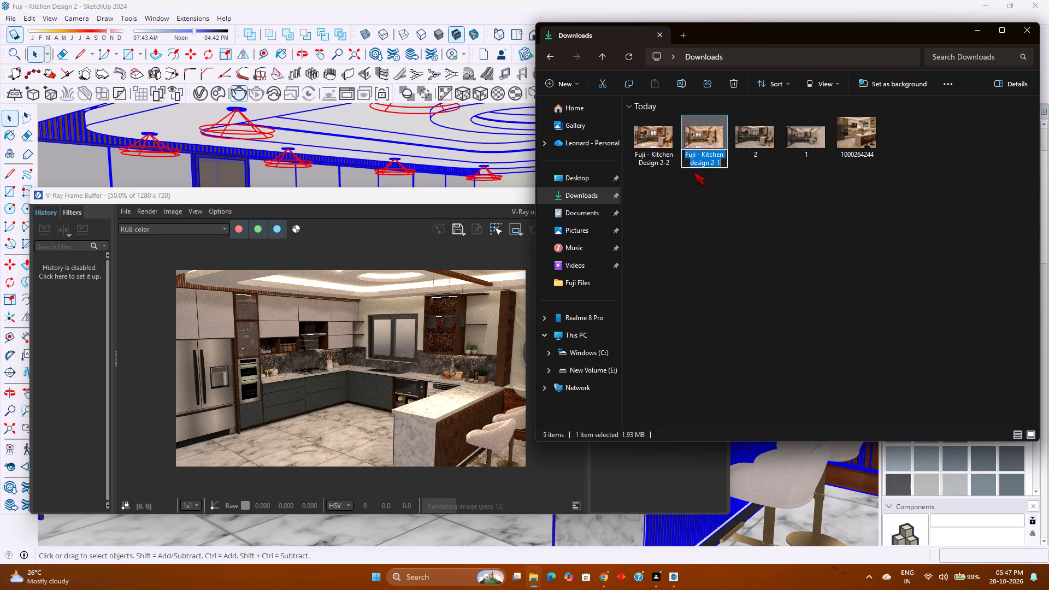
click(695, 162)
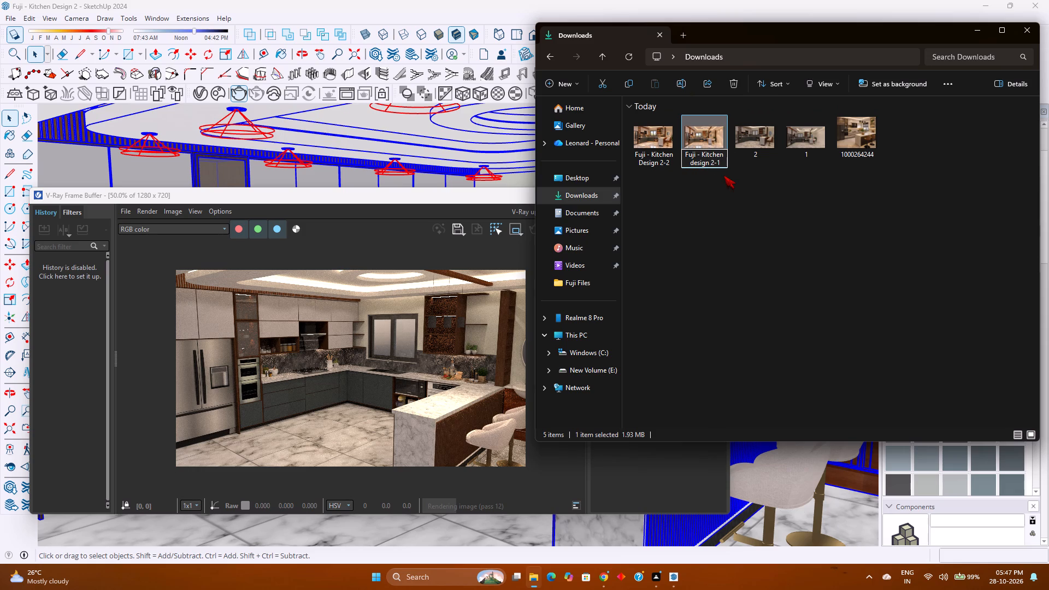
key(BackSpace)
key(shift+d)
key(Return)
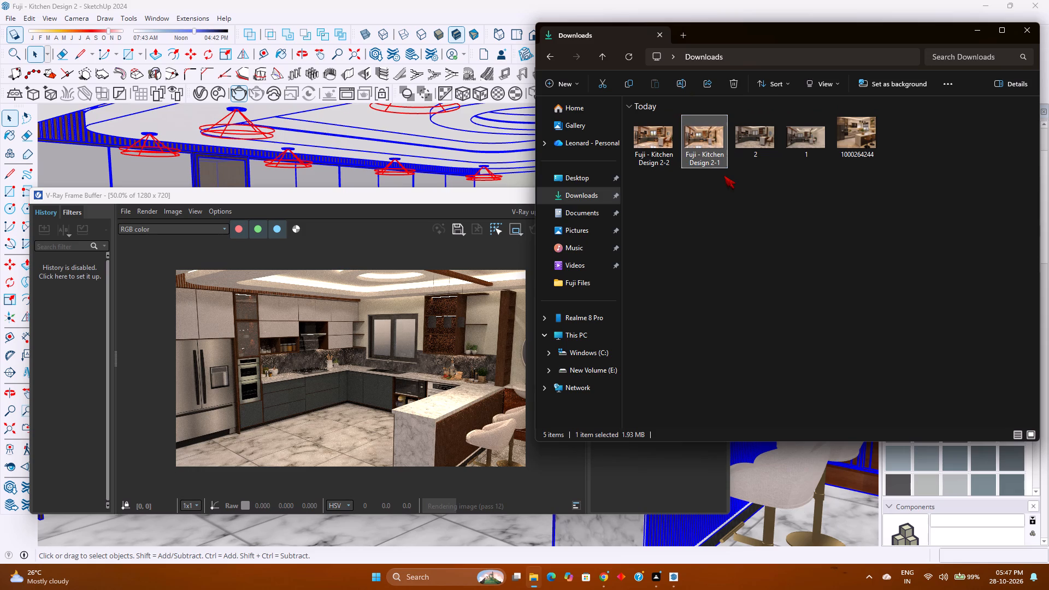
Move the two Fuji kitchen images and images 1 and 2 into Design Images within Fuji Files, skipping files with duplicate names.
click(816, 148)
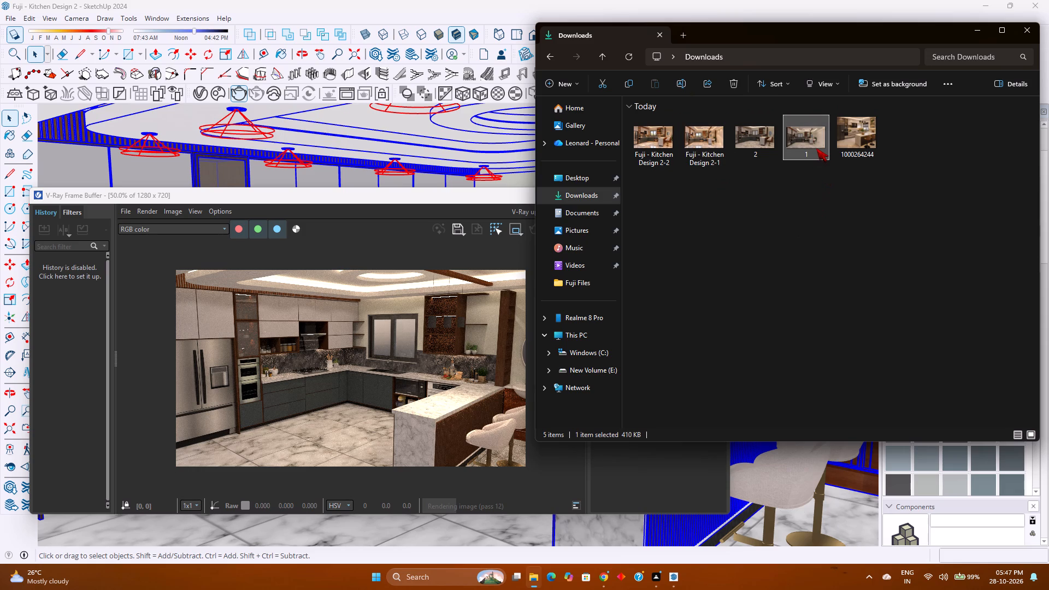
ctrl+click(774, 134)
drag(817, 233, 744, 173)
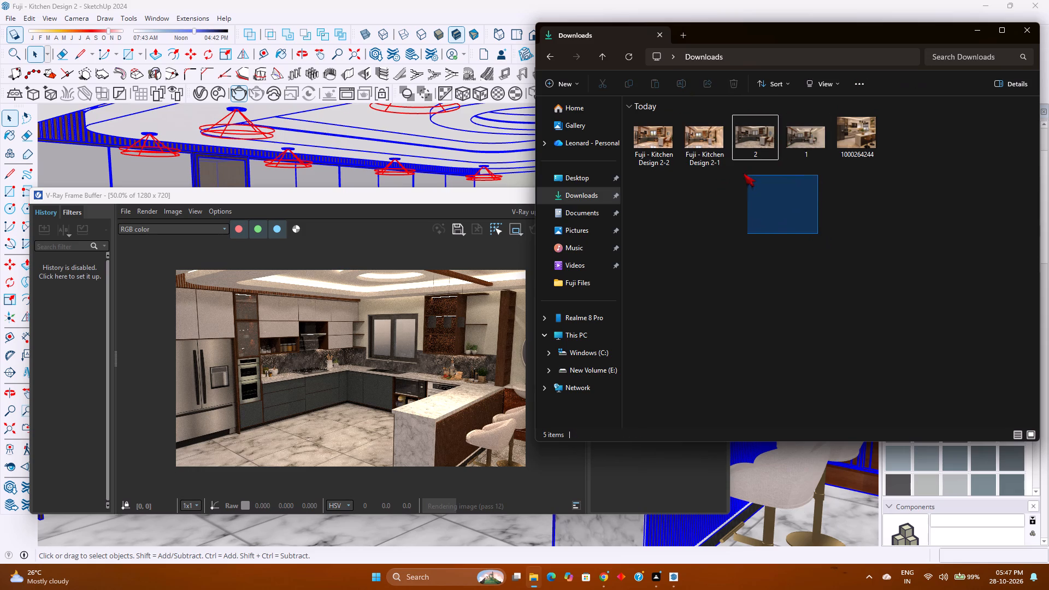
drag(744, 173, 666, 146)
key(ctrl+x)
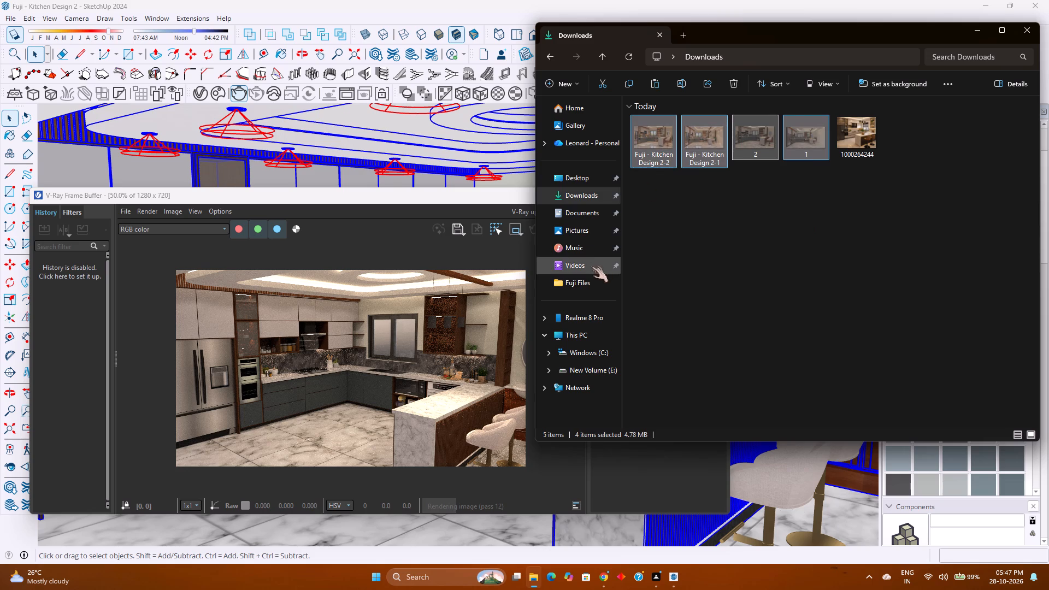
click(591, 275)
double_click(657, 153)
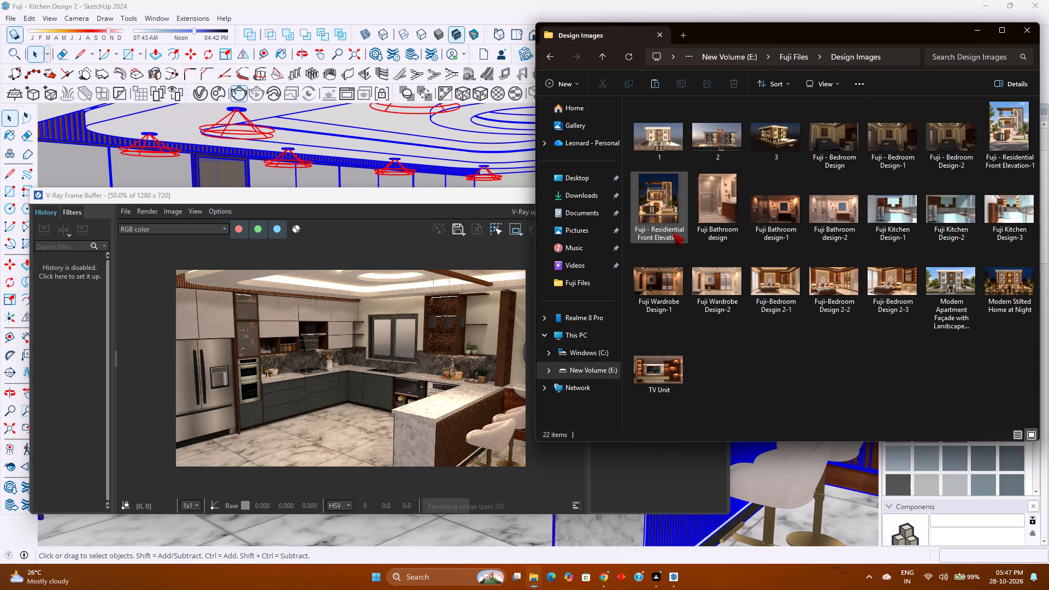
key(ctrl+v)
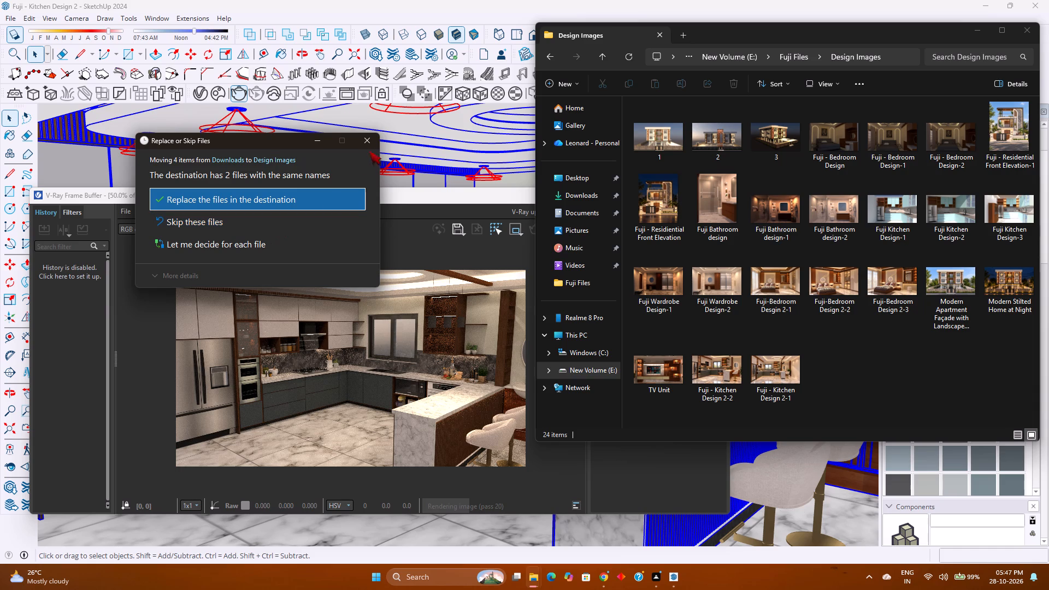
click(273, 212)
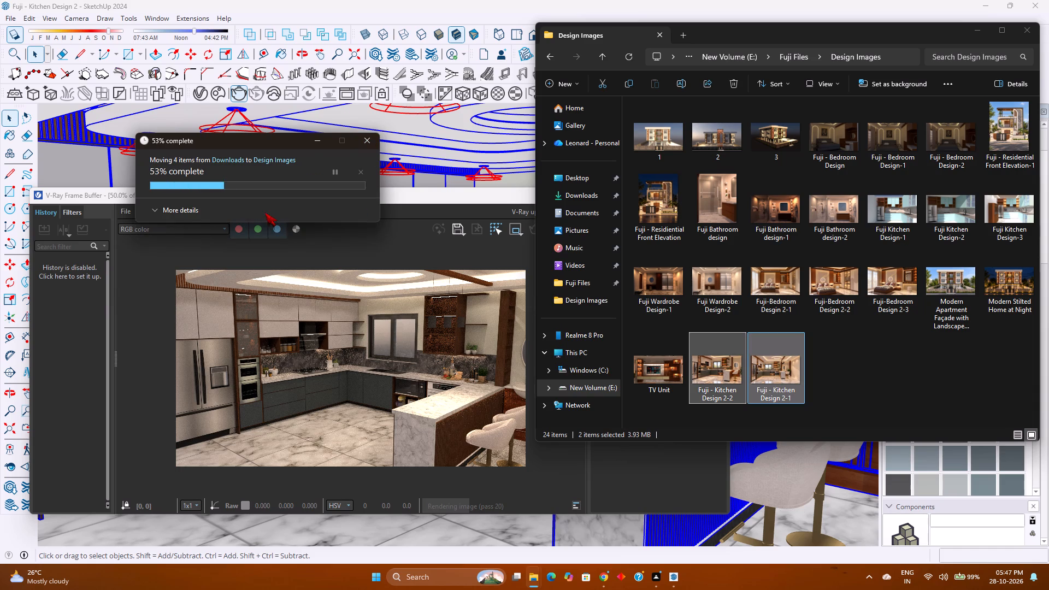
Return to Downloads and rename image 1 as Kitchen Design 2.
click(562, 198)
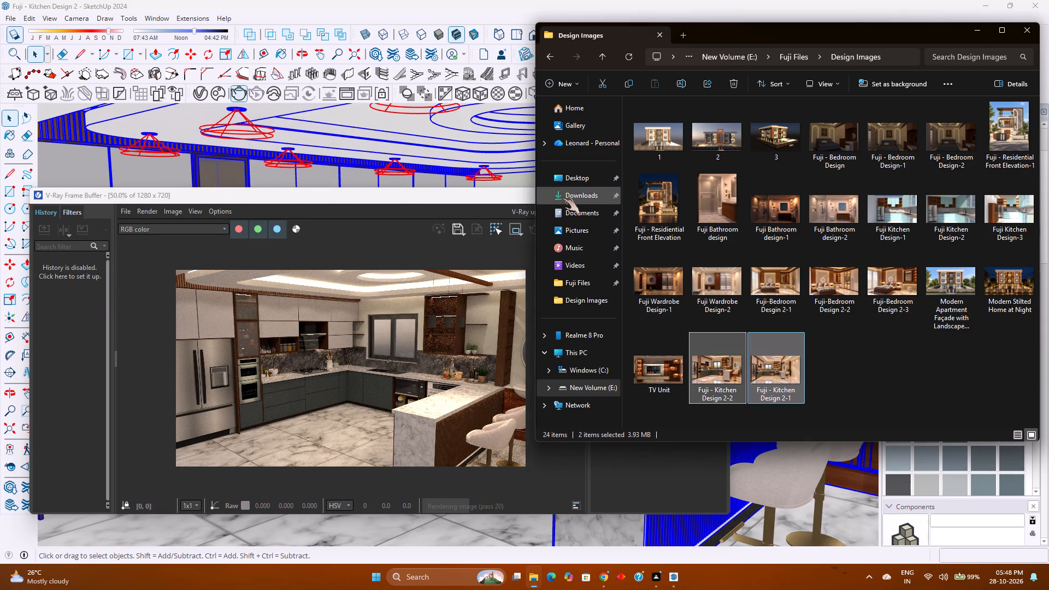
click(697, 149)
click(677, 85)
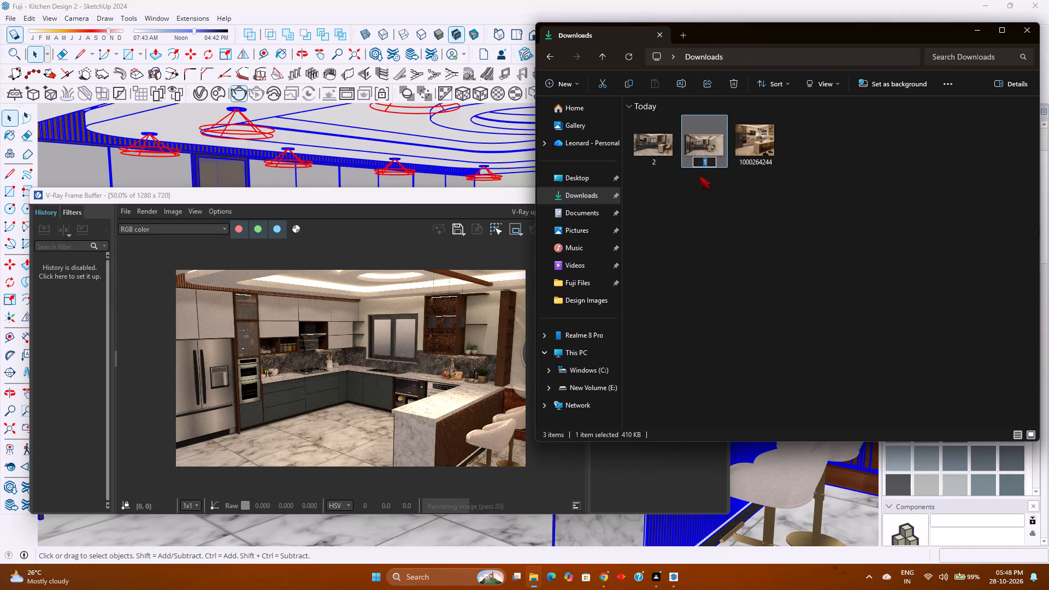
text(Ku)
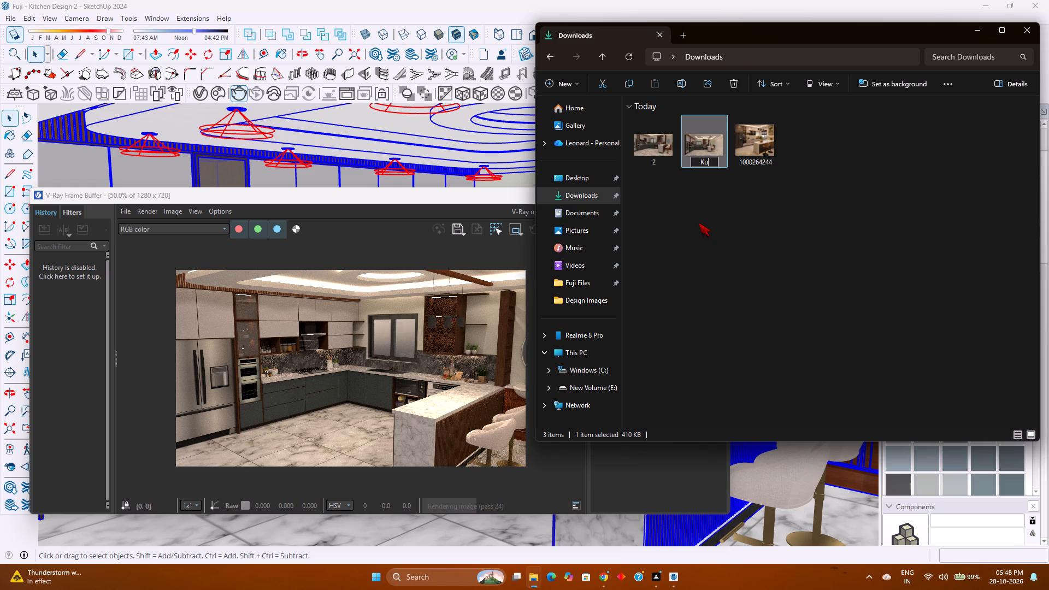
key(BackSpace)
text(ictehb)
key(BackSpace)
key(BackSpace)
key(BackSpace)
key(BackSpace)
key(BackSpace)
text(tchend)
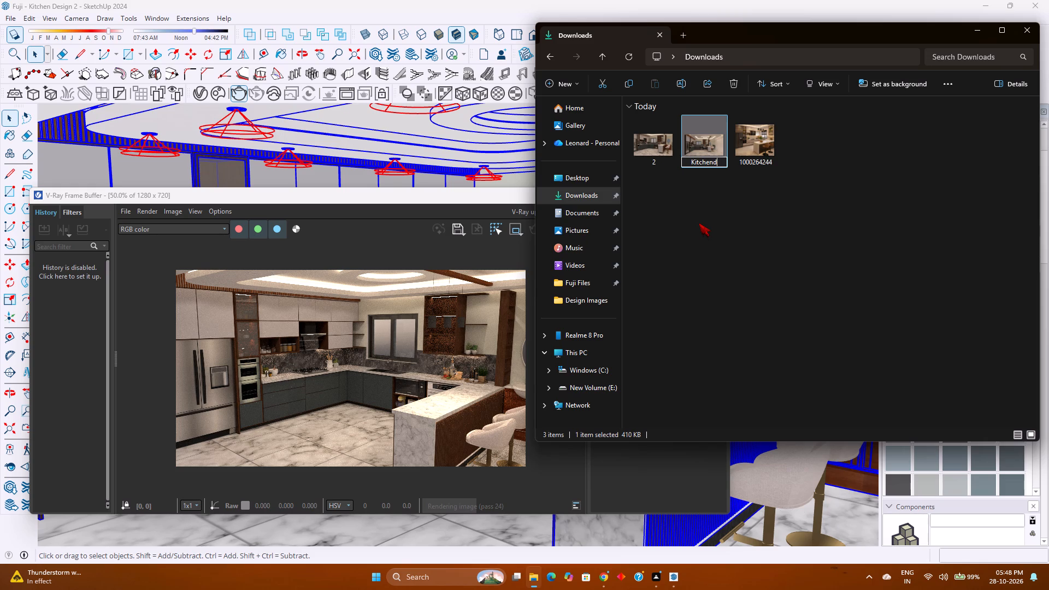
key(BackSpace)
key(space)
text(Desi)
text(gn)
key(space)
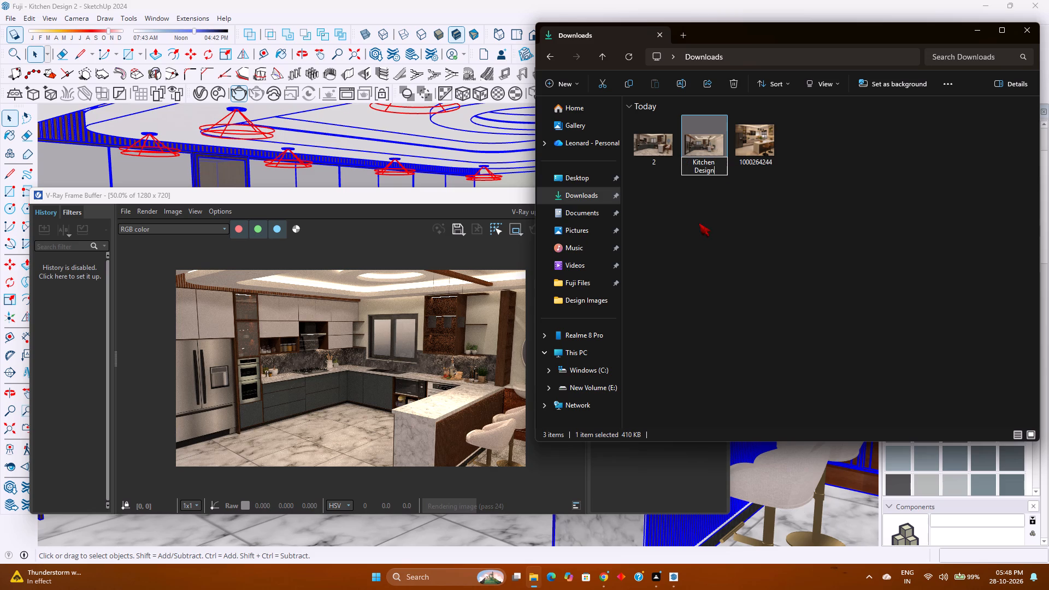
key(2)
key(Return)
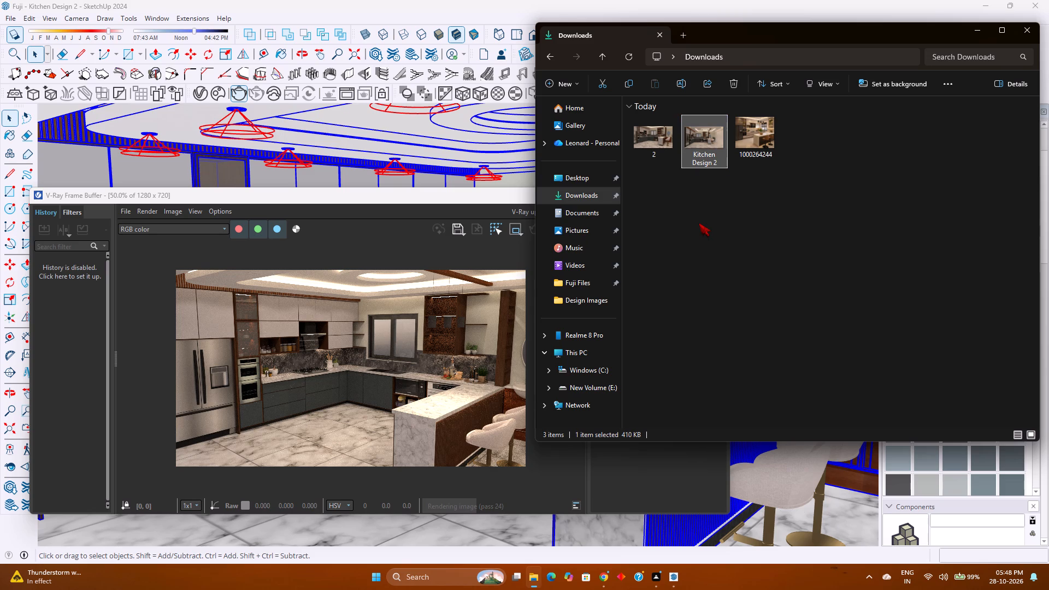
Rename image 2 in Downloads as Kitchen Design 2-2.
click(664, 150)
click(684, 89)
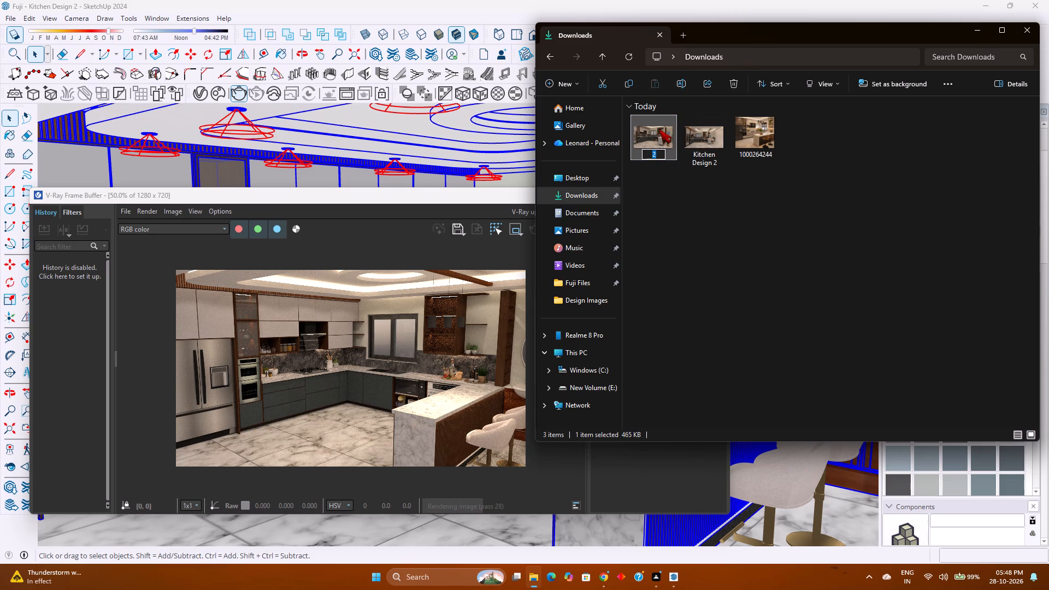
text(Kith)
key(BackSpace)
key(c)
text(hen Design 22)
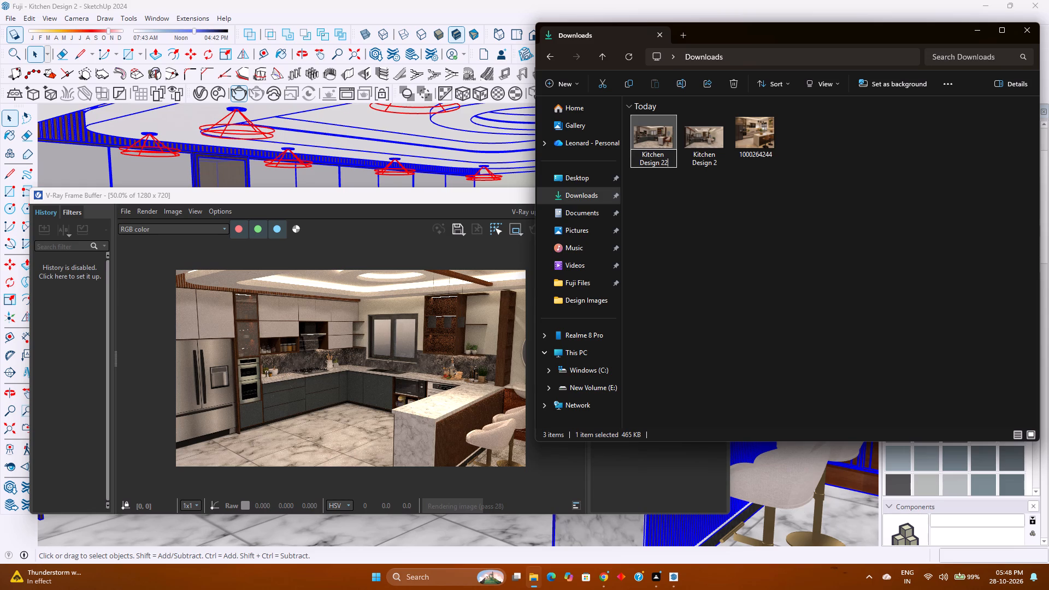
key(BackSpace)
text(-2)
key(Return)
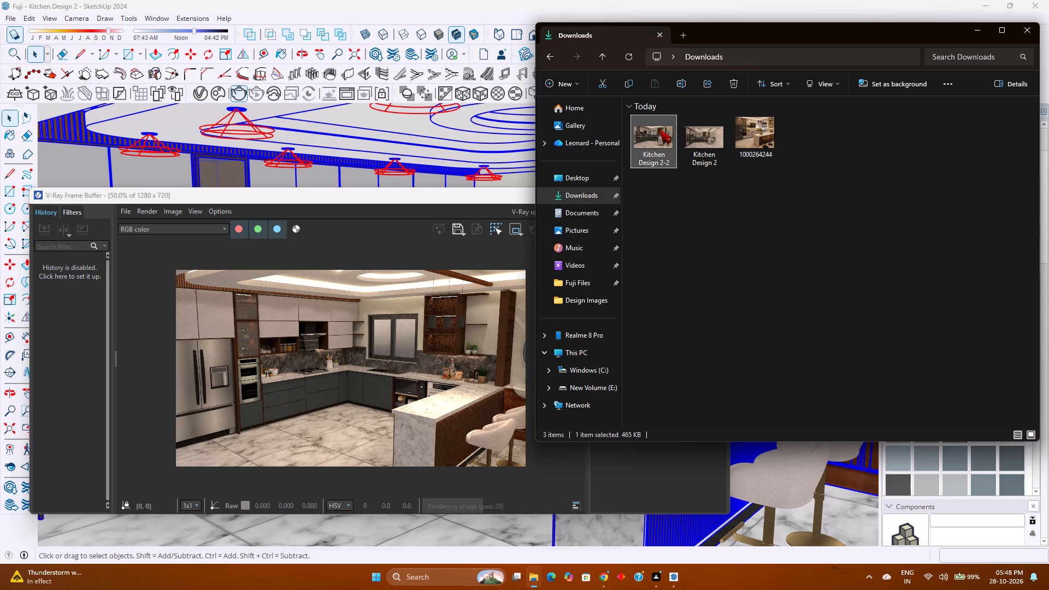
Move Kitchen Design 2 and Kitchen Design 2-2 from Downloads into the Design Images folder, and close File Explorer.
drag(704, 197, 656, 151)
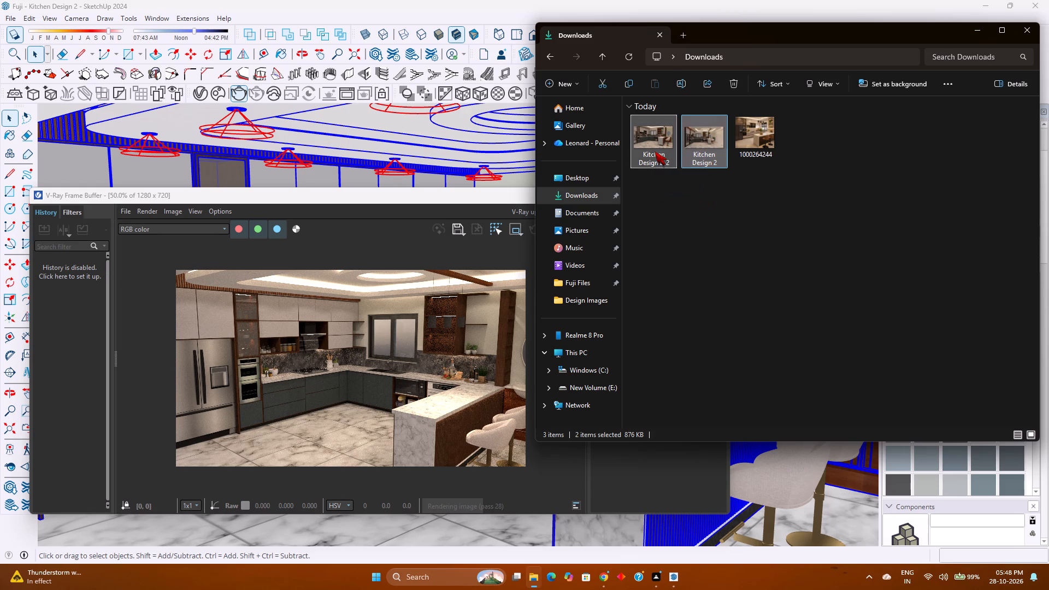
key(ctrl+x)
click(596, 303)
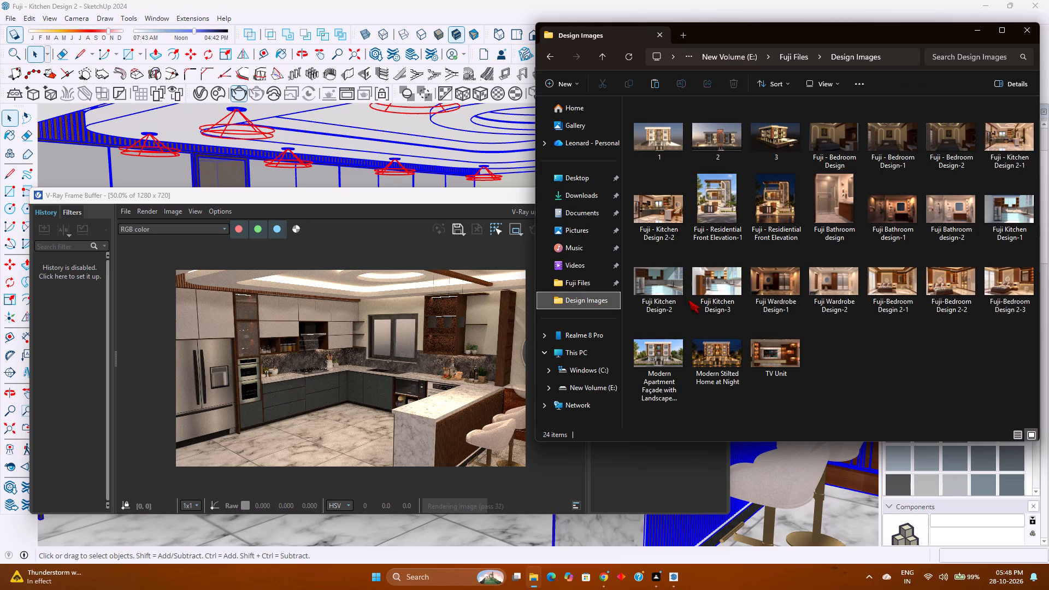
key(ctrl+v)
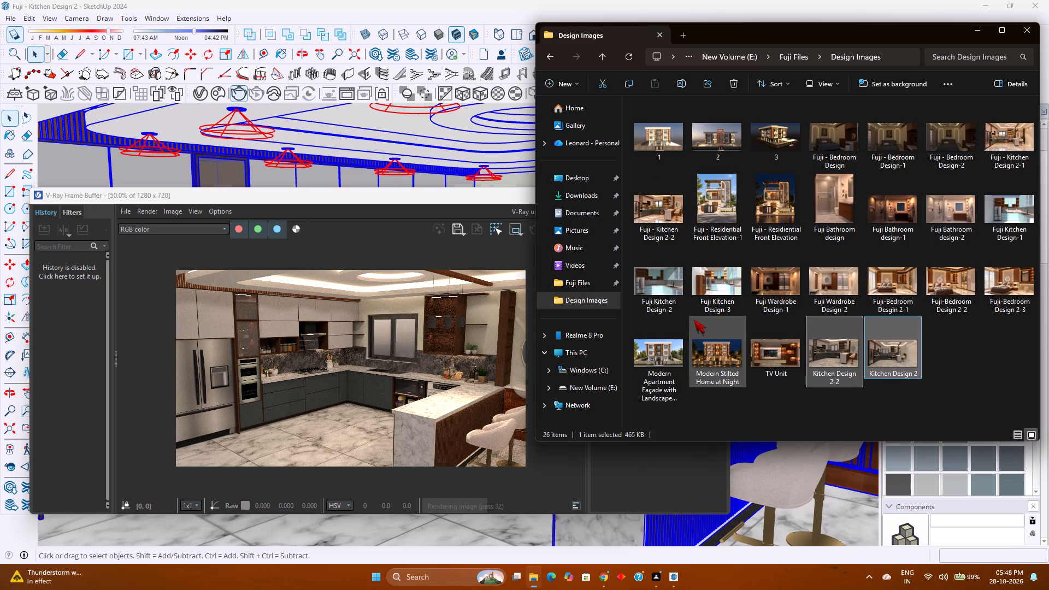
click(727, 405)
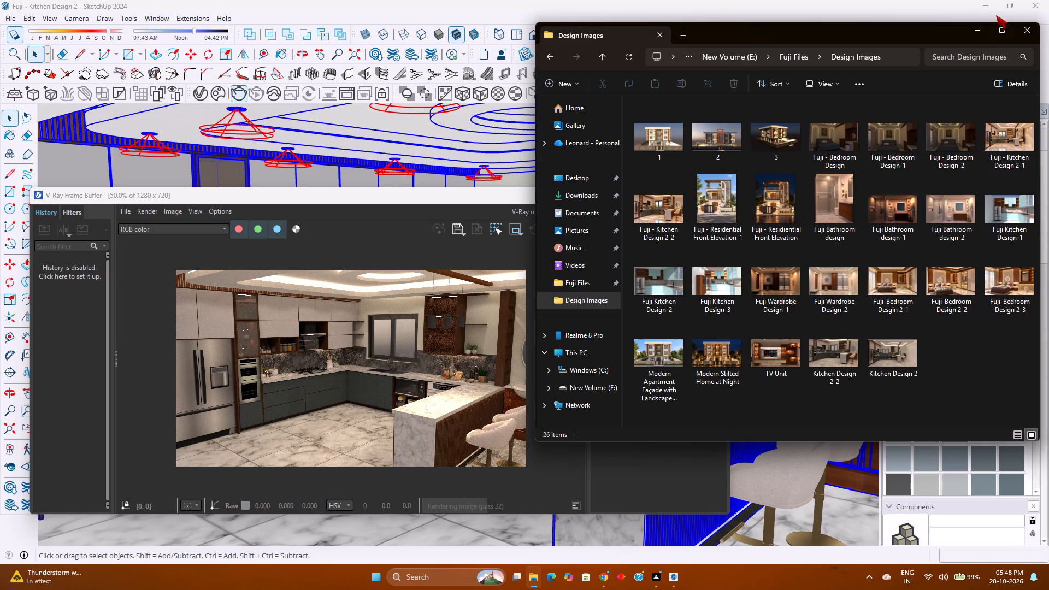
click(1023, 27)
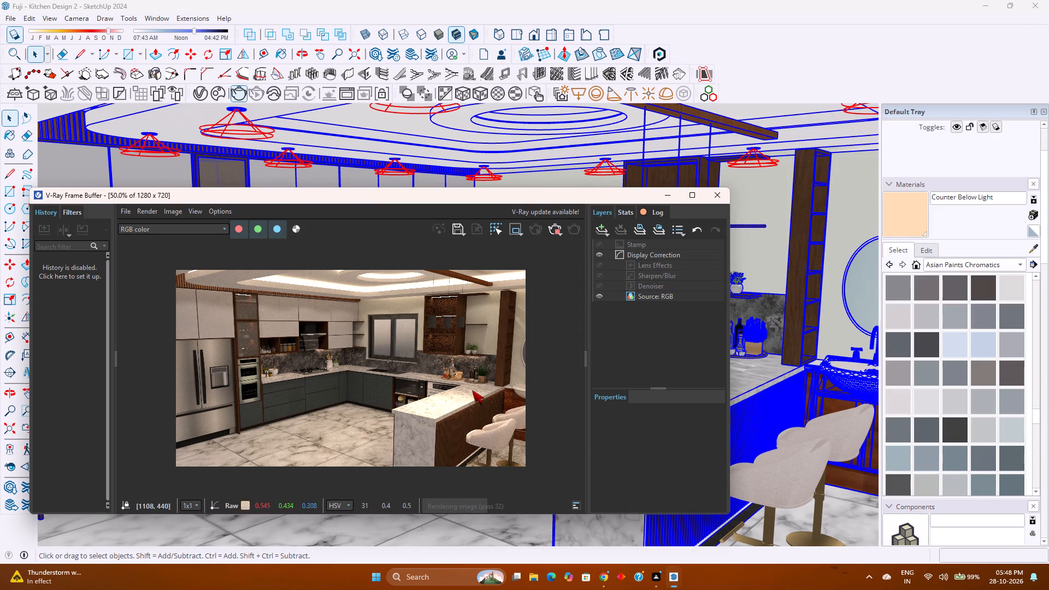
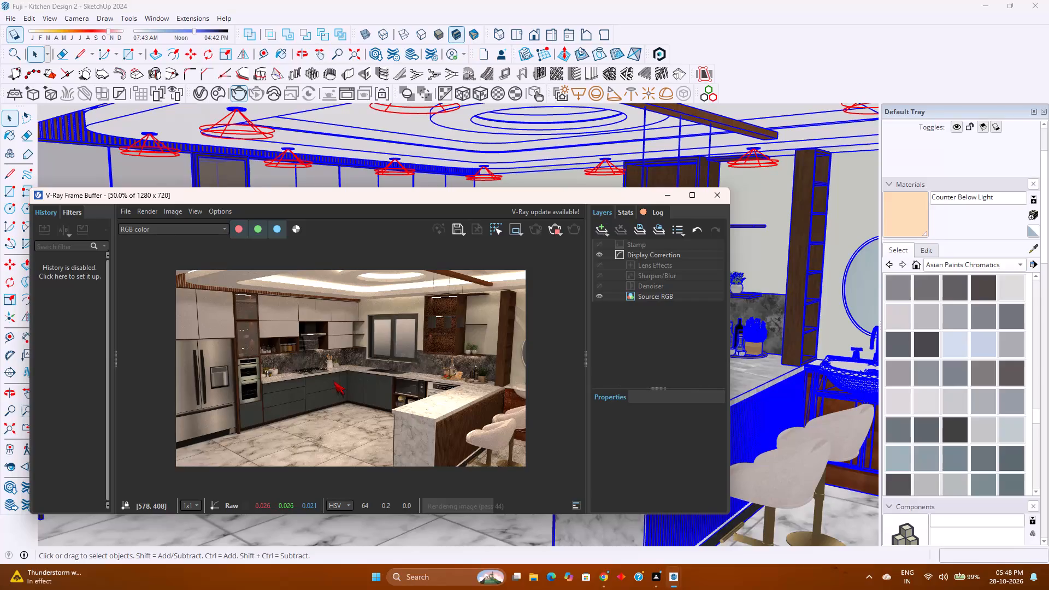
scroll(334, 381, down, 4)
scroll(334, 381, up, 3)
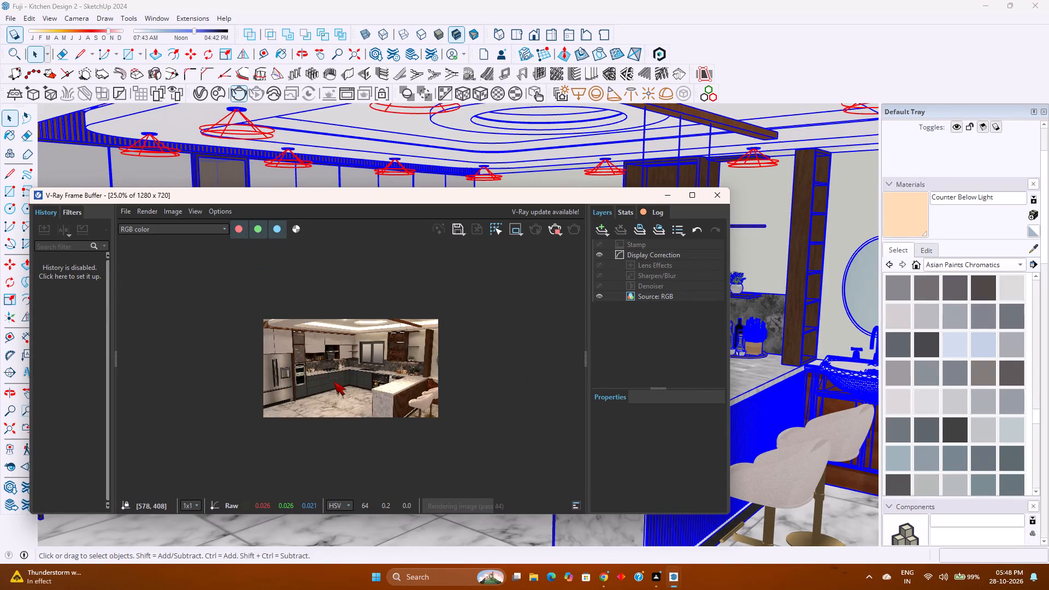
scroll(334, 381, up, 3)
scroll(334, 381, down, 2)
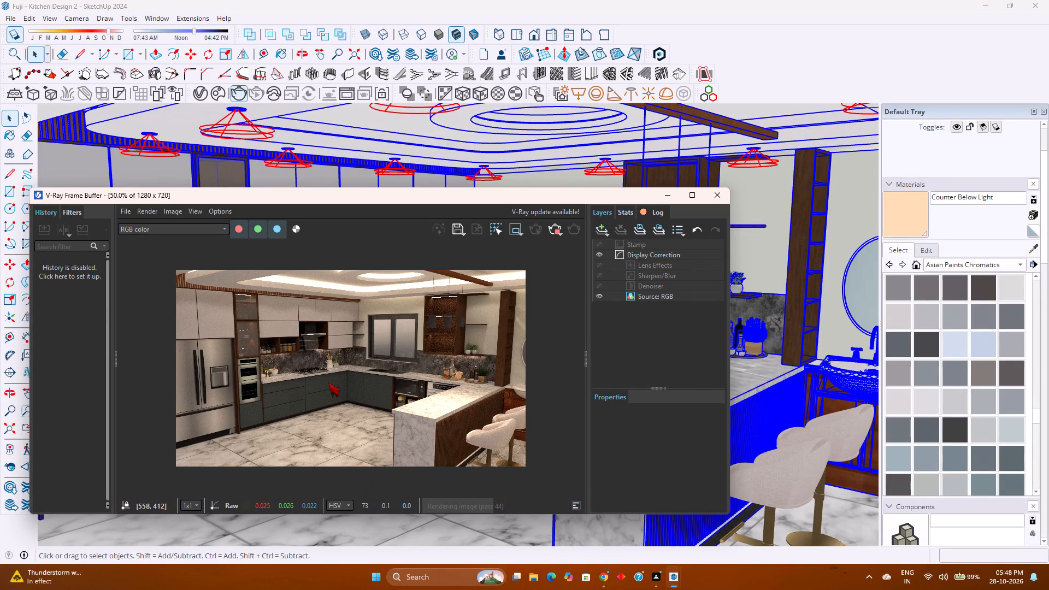